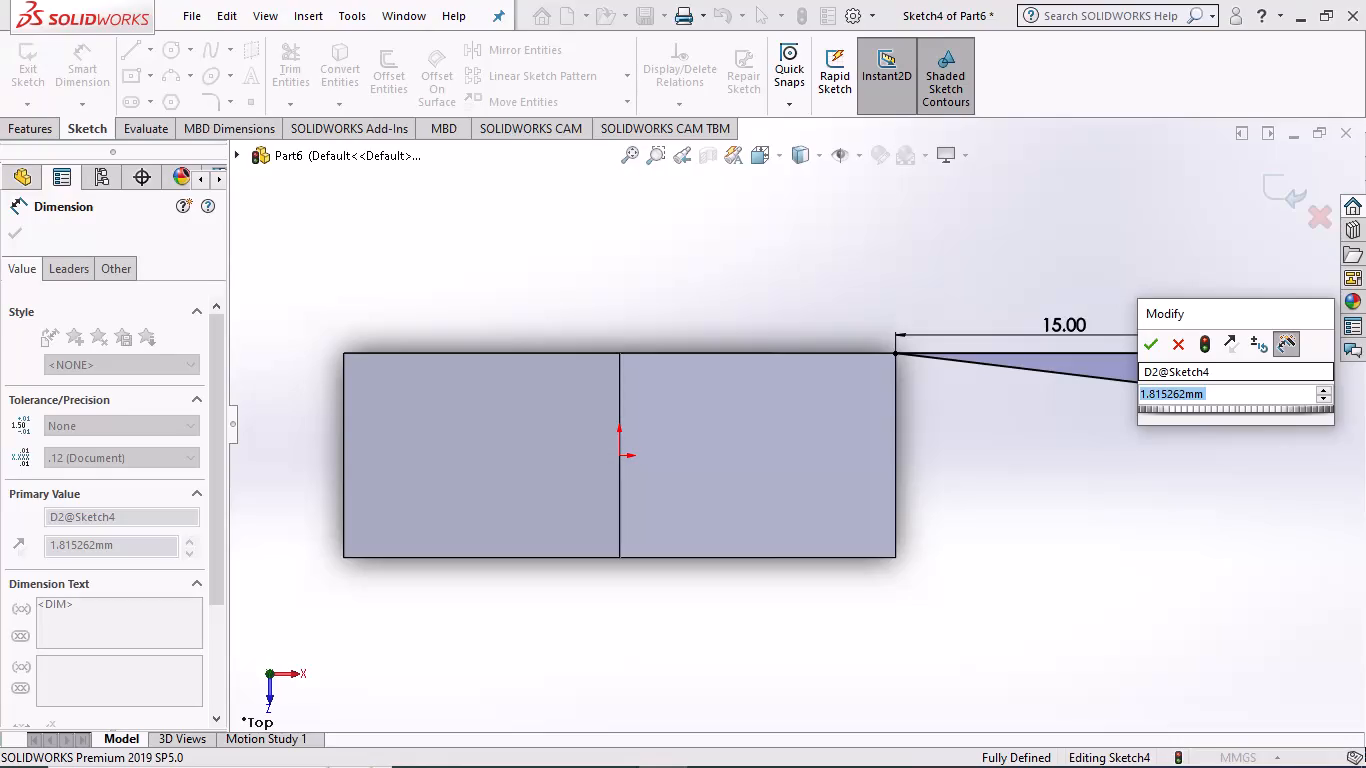
# Set the triangle's short vertical side to 5 mm.
pyautogui.press('5')
pyautogui.press('Return')
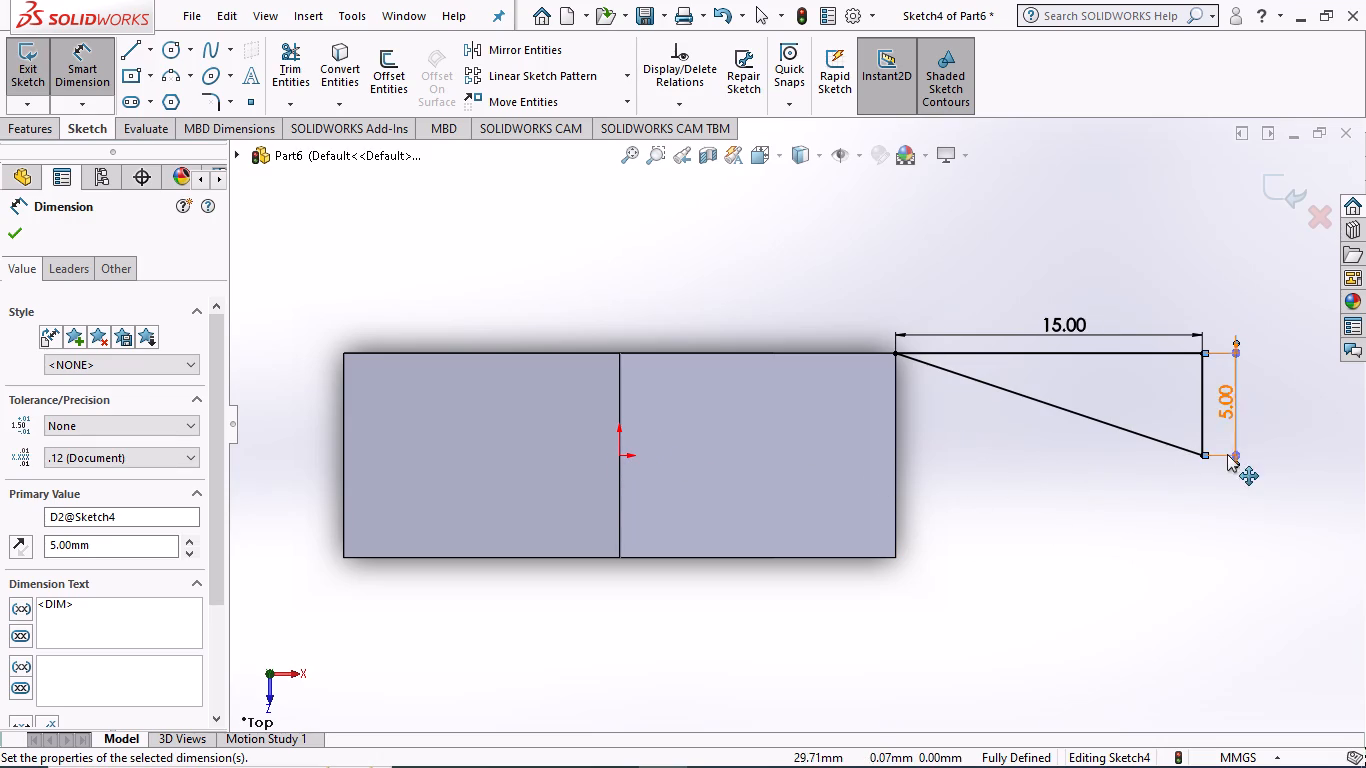
pyautogui.click(13, 235)
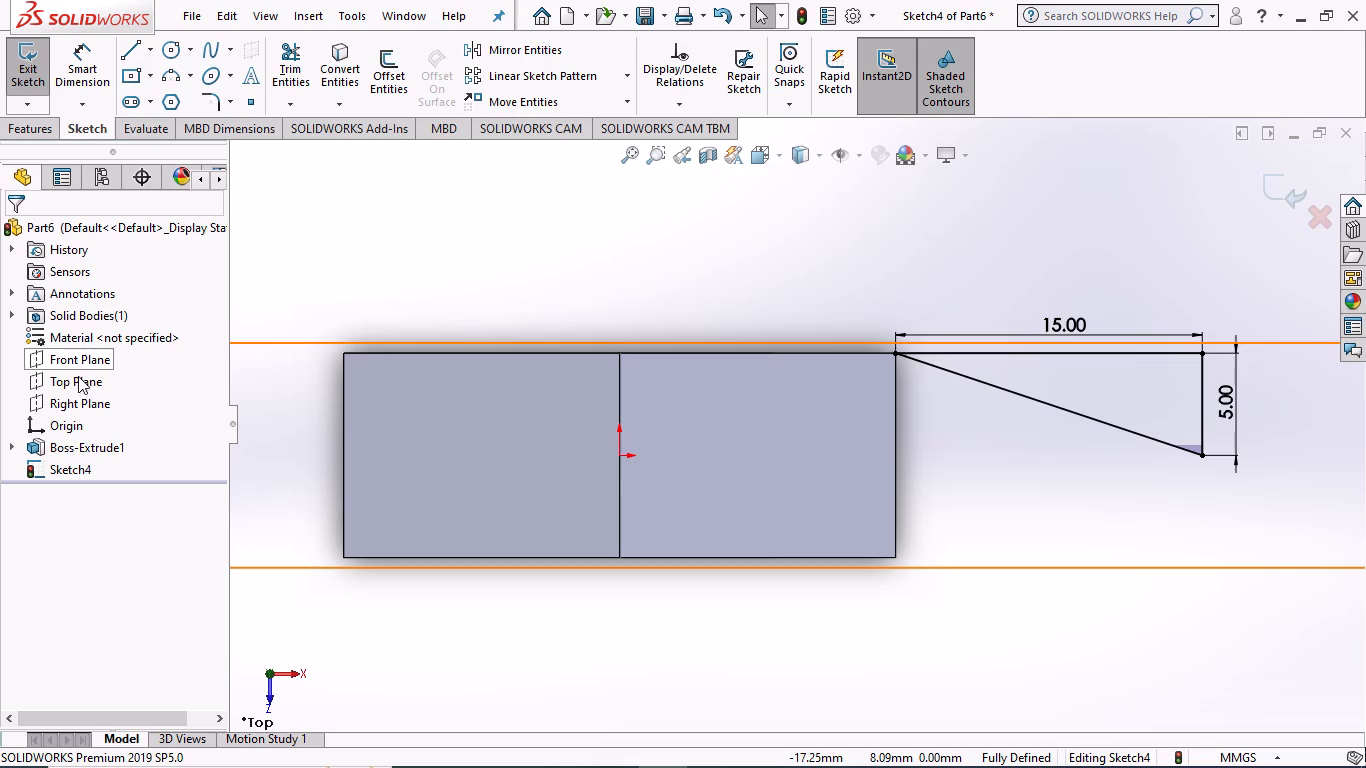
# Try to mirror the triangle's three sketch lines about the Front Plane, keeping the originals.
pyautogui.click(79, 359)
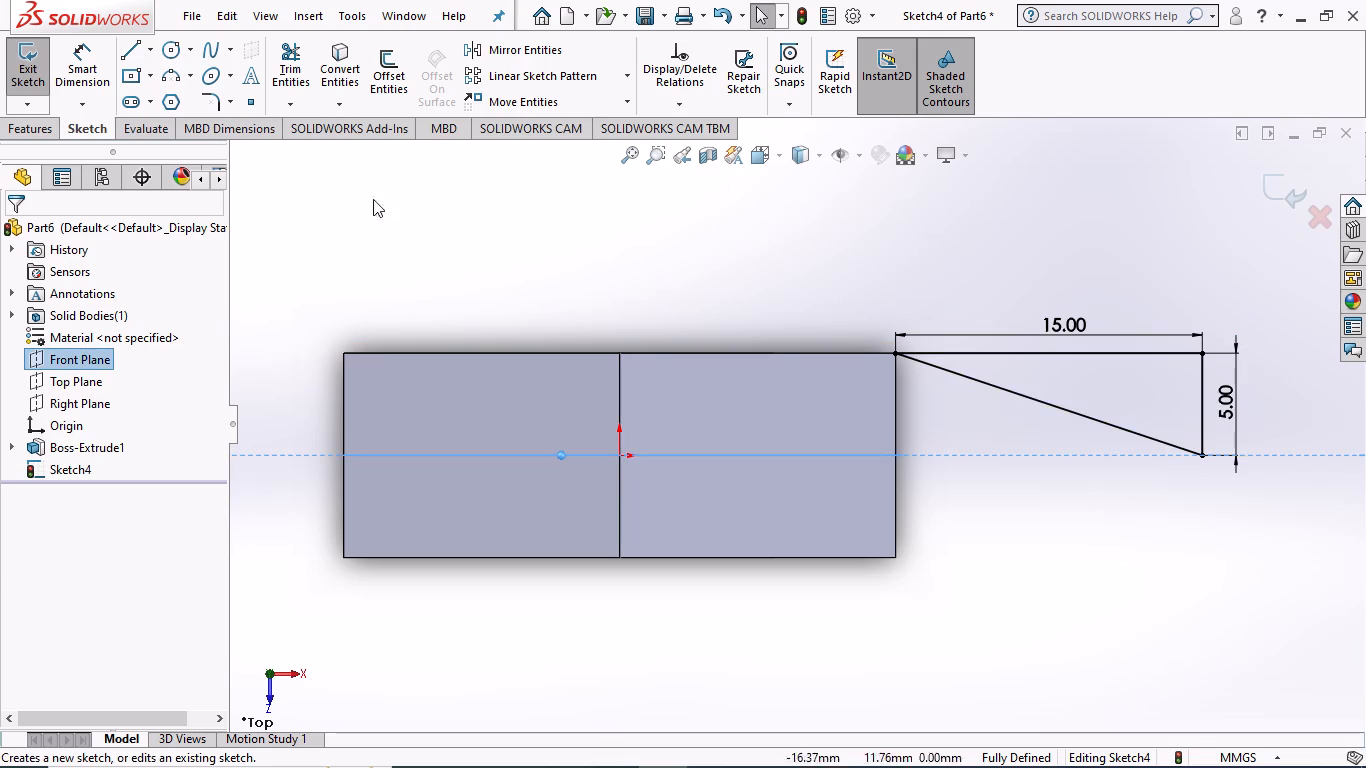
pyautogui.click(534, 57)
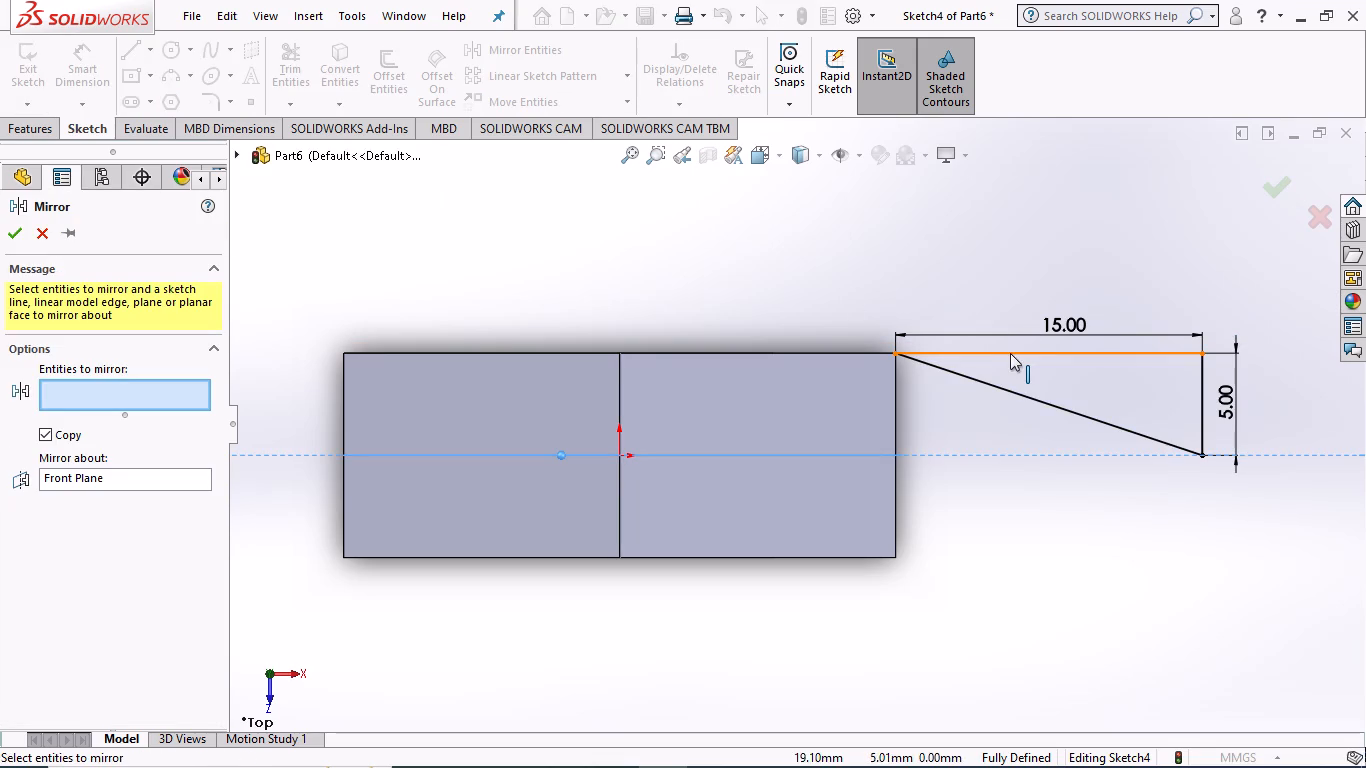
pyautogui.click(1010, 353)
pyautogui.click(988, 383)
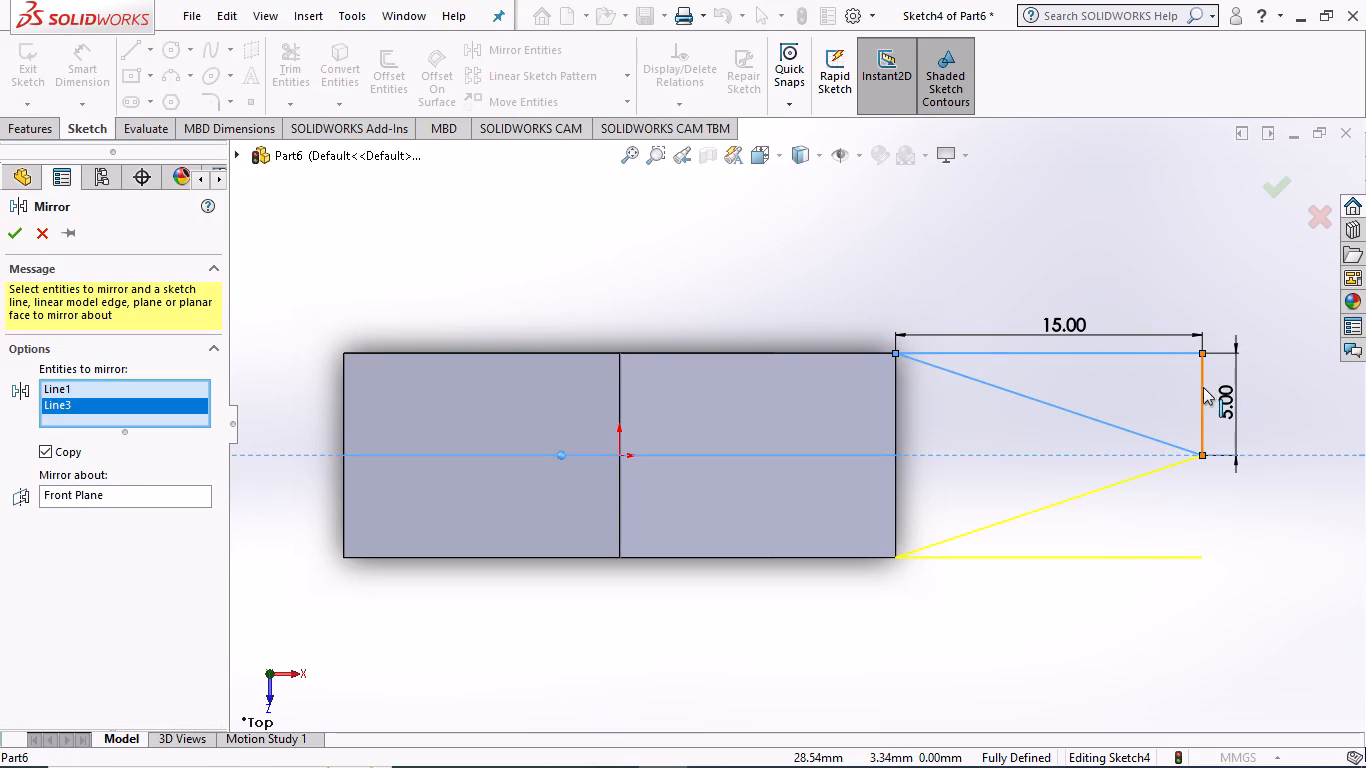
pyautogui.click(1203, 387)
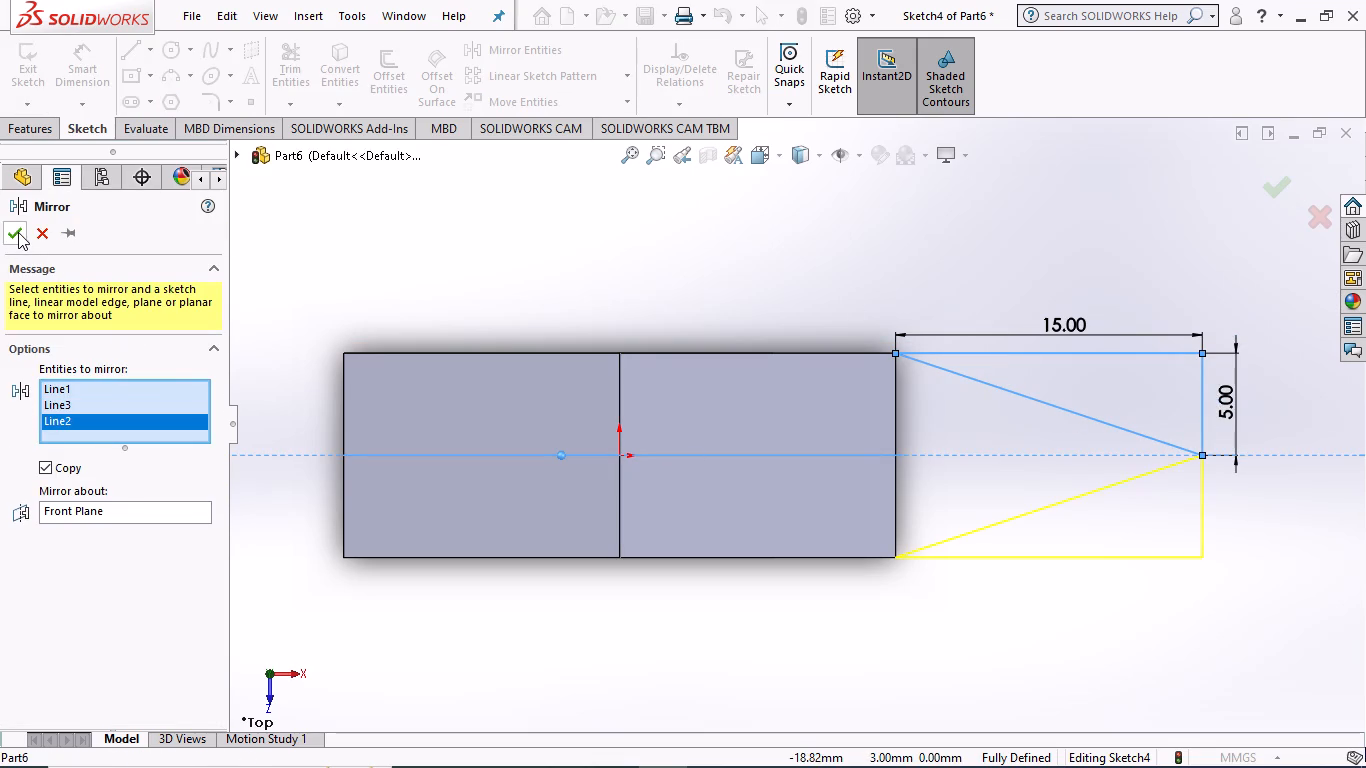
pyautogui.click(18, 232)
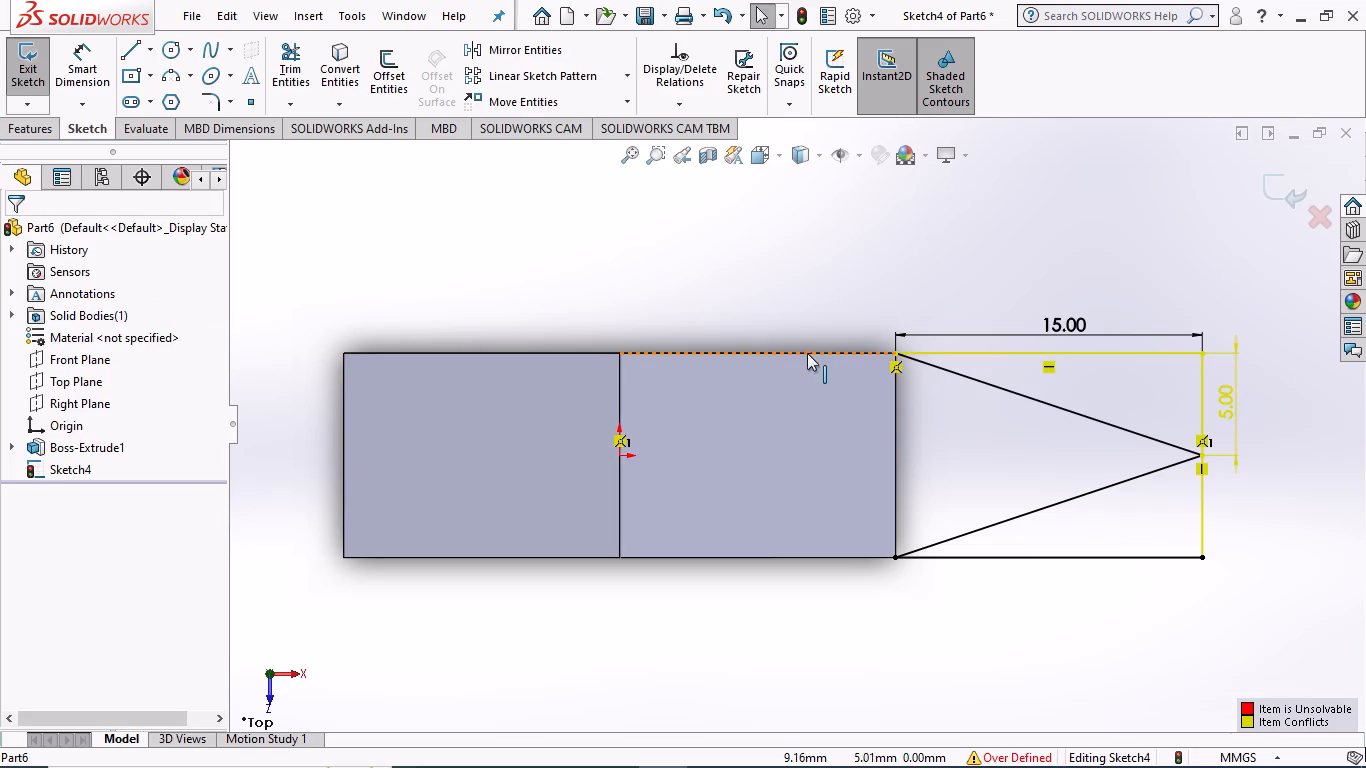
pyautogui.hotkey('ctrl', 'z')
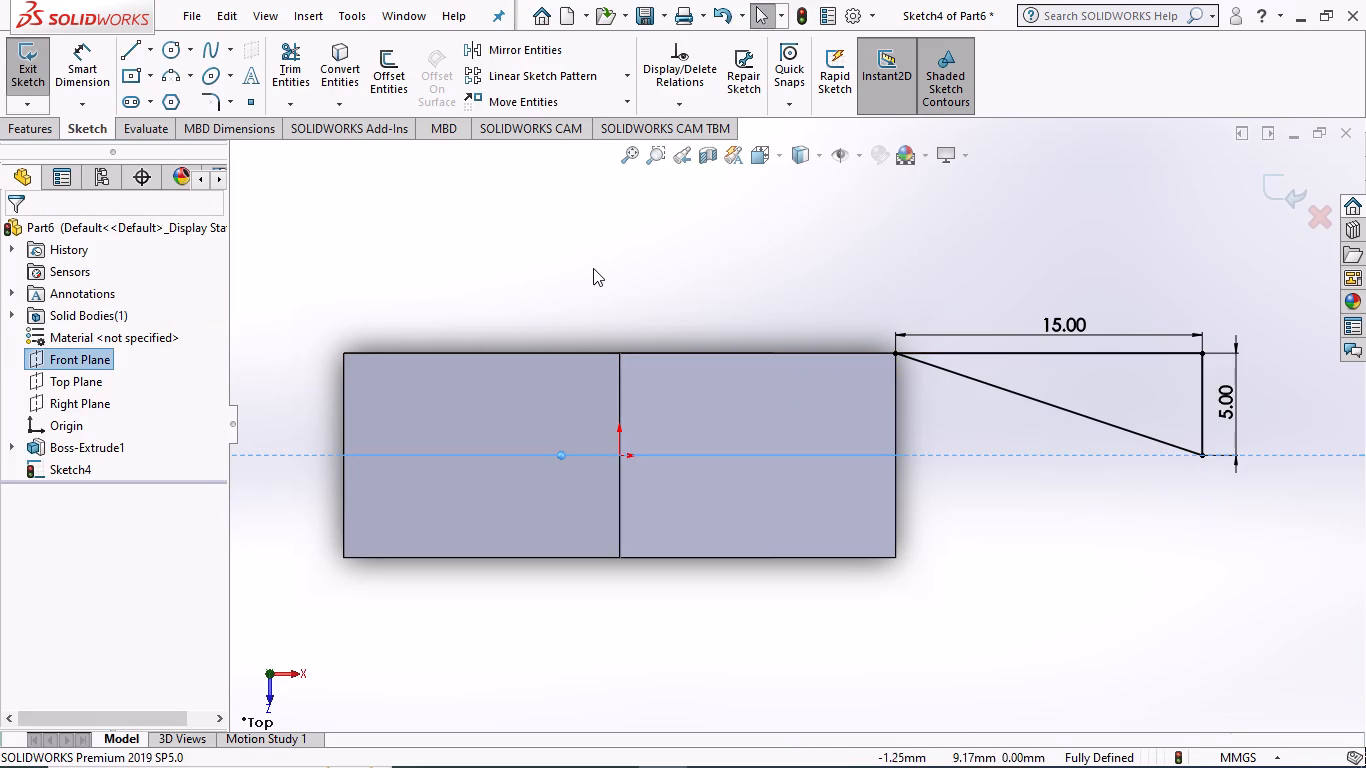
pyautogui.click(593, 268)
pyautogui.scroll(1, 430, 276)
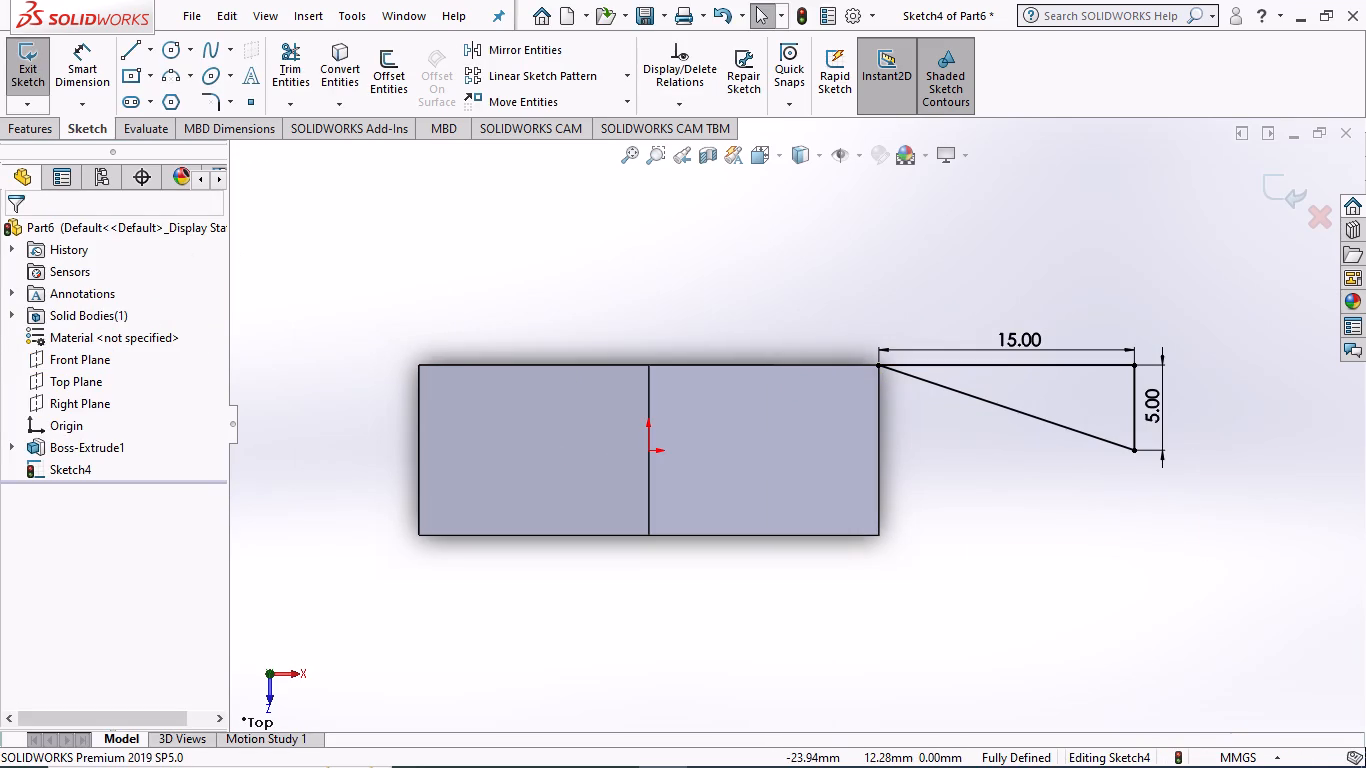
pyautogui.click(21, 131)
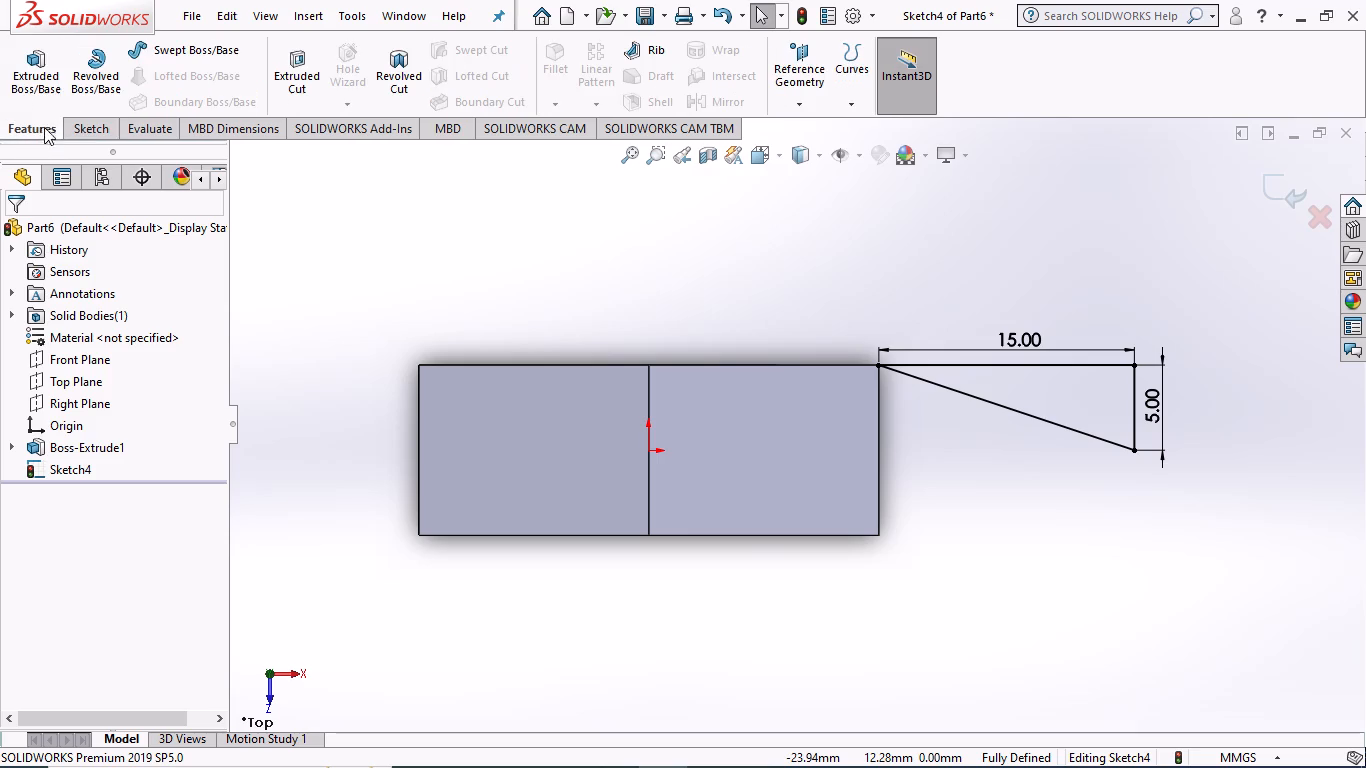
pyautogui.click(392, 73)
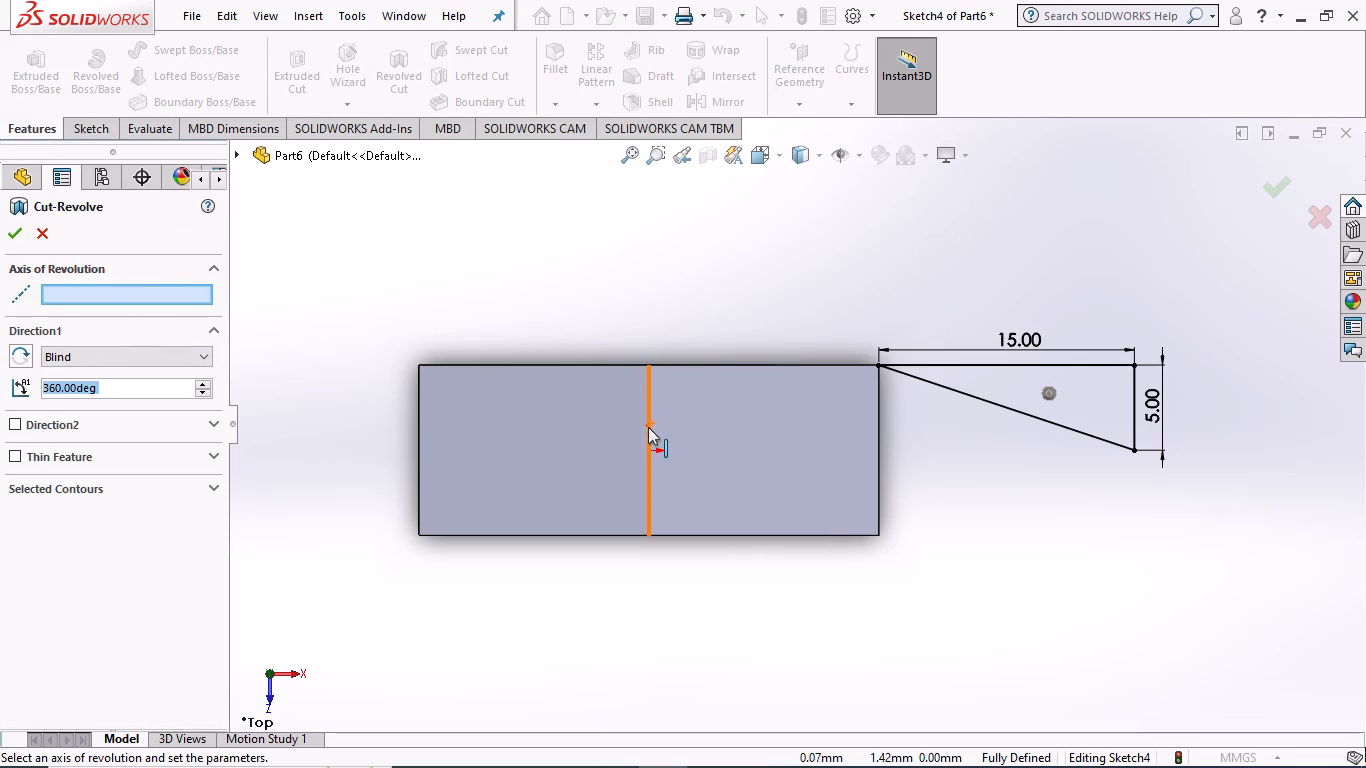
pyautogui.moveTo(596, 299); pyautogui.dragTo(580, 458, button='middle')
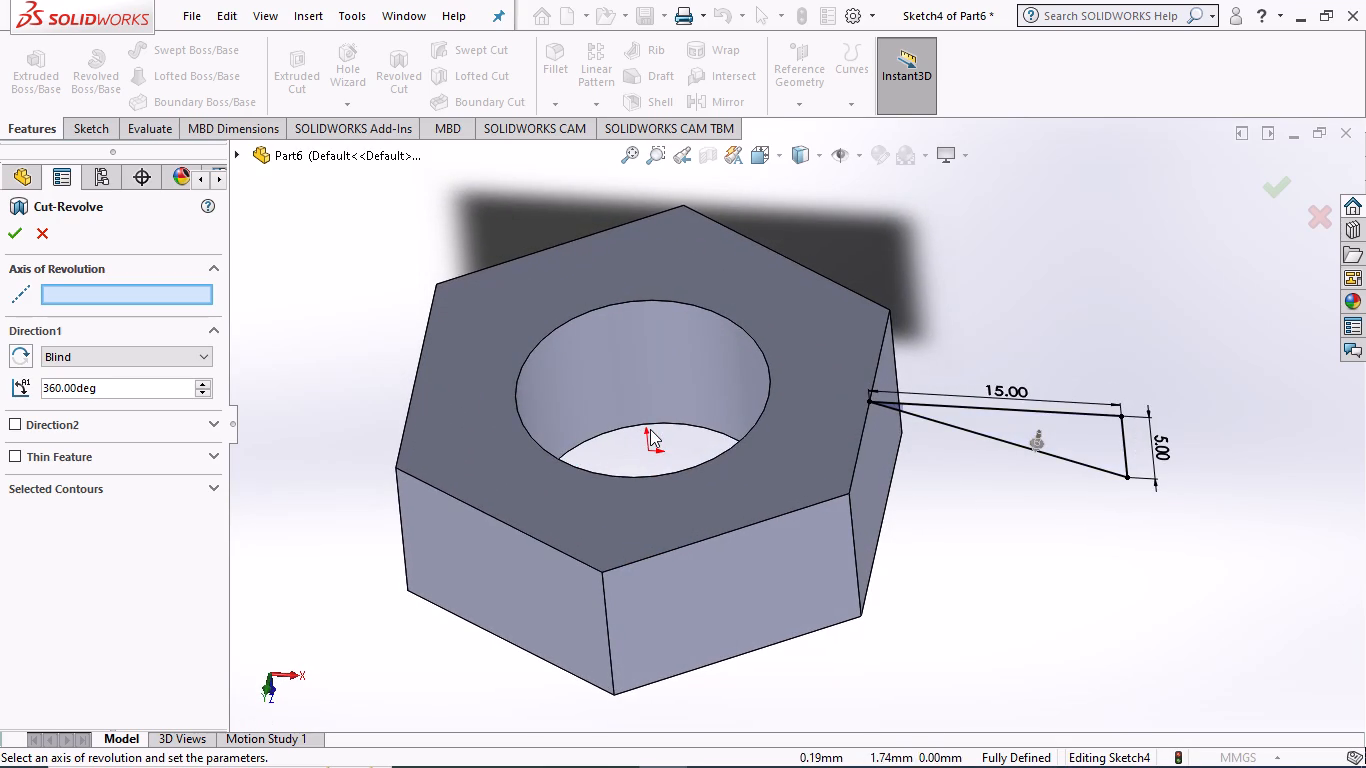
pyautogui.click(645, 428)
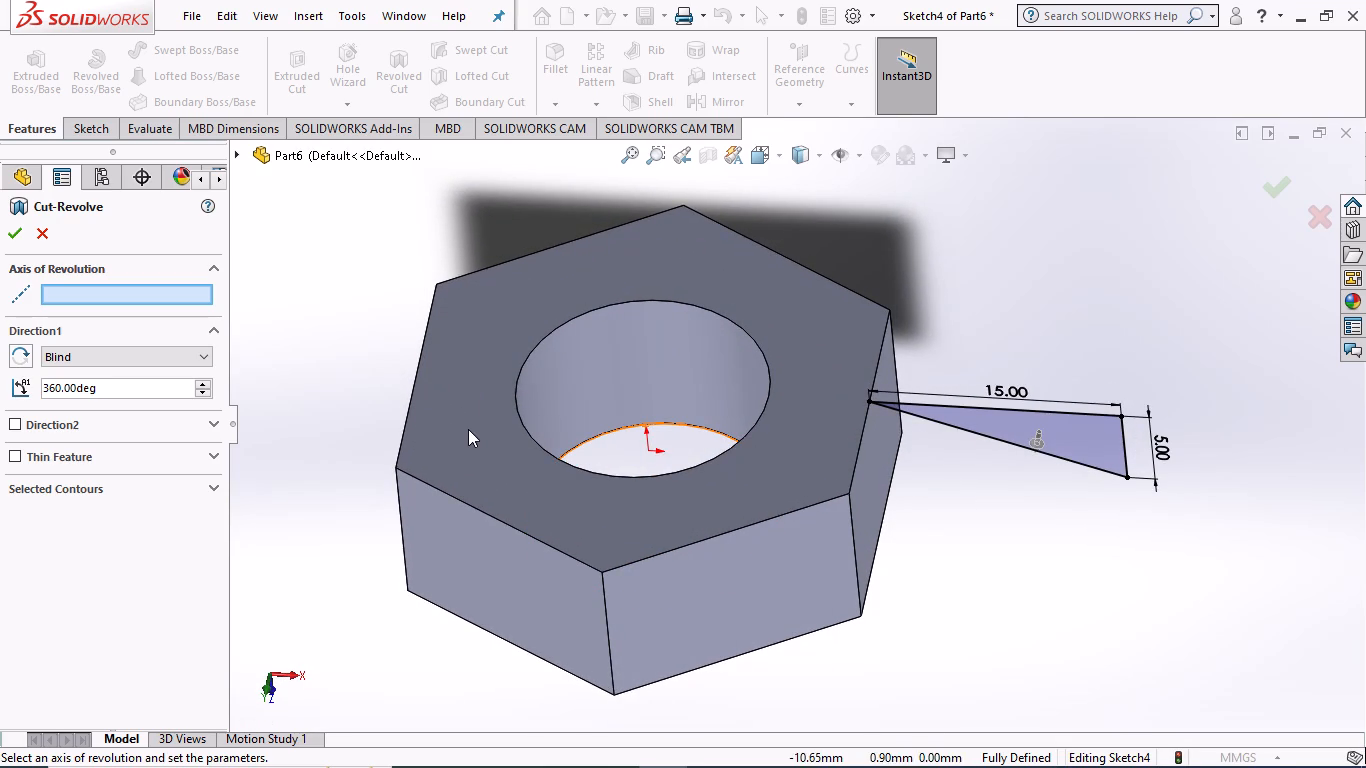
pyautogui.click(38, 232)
# Draw a vertical centerline about 9 mm long along the nut's hole axis, passing through the origin.
pyautogui.click(86, 129)
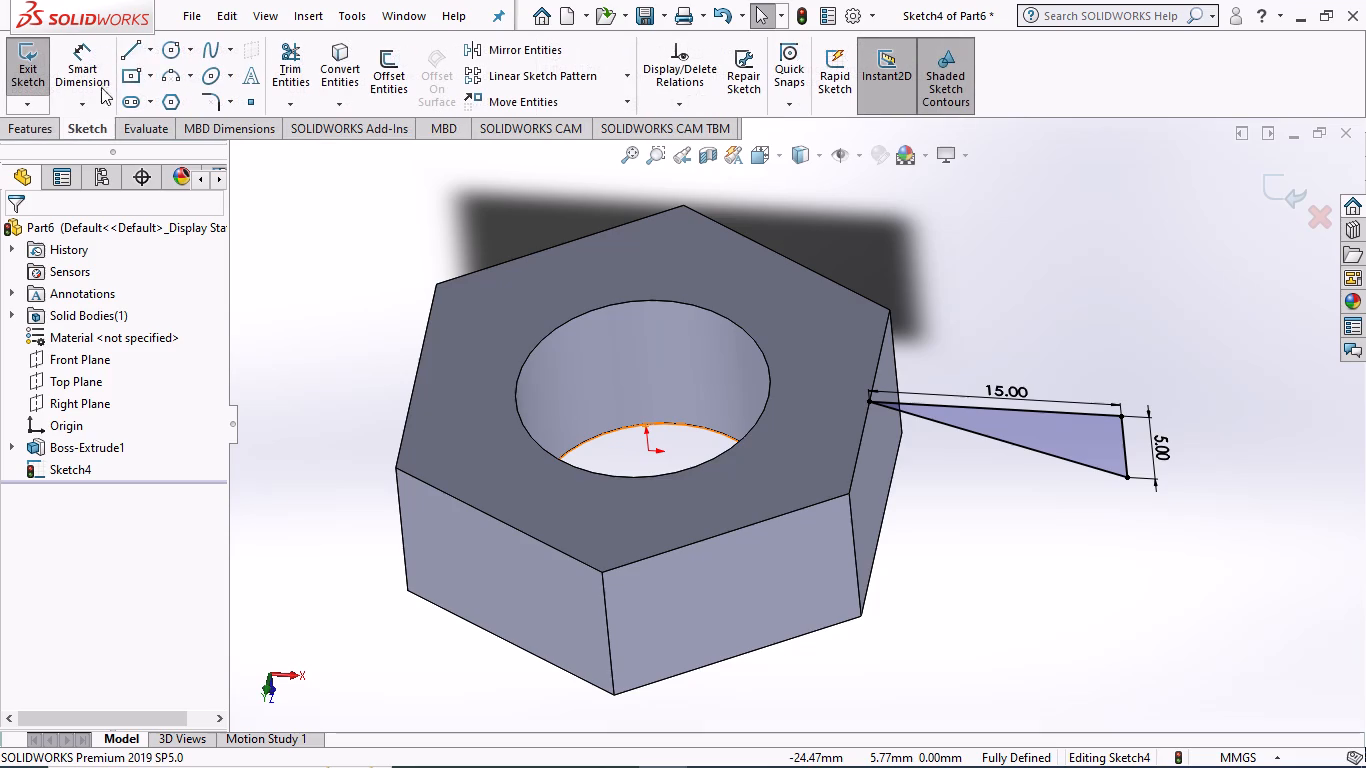
pyautogui.click(155, 50)
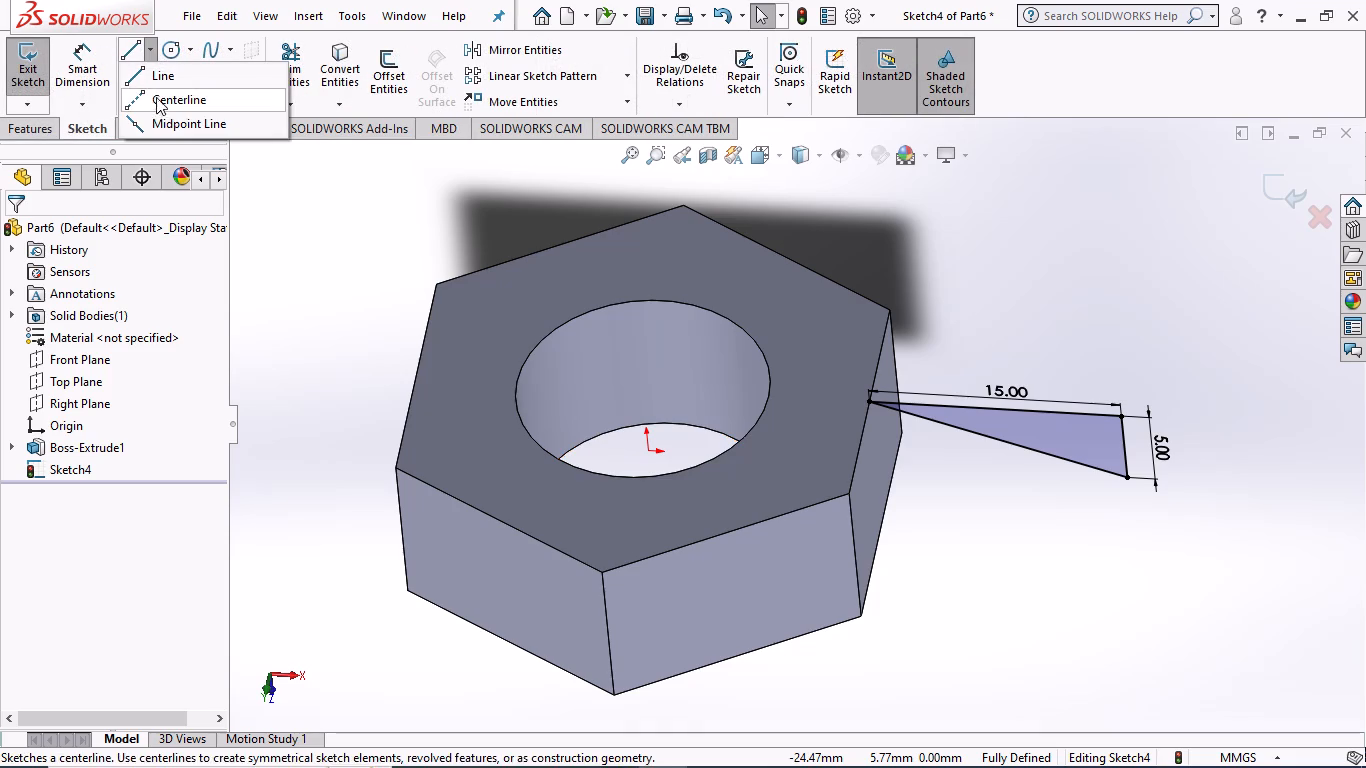
pyautogui.click(156, 99)
pyautogui.click(641, 353)
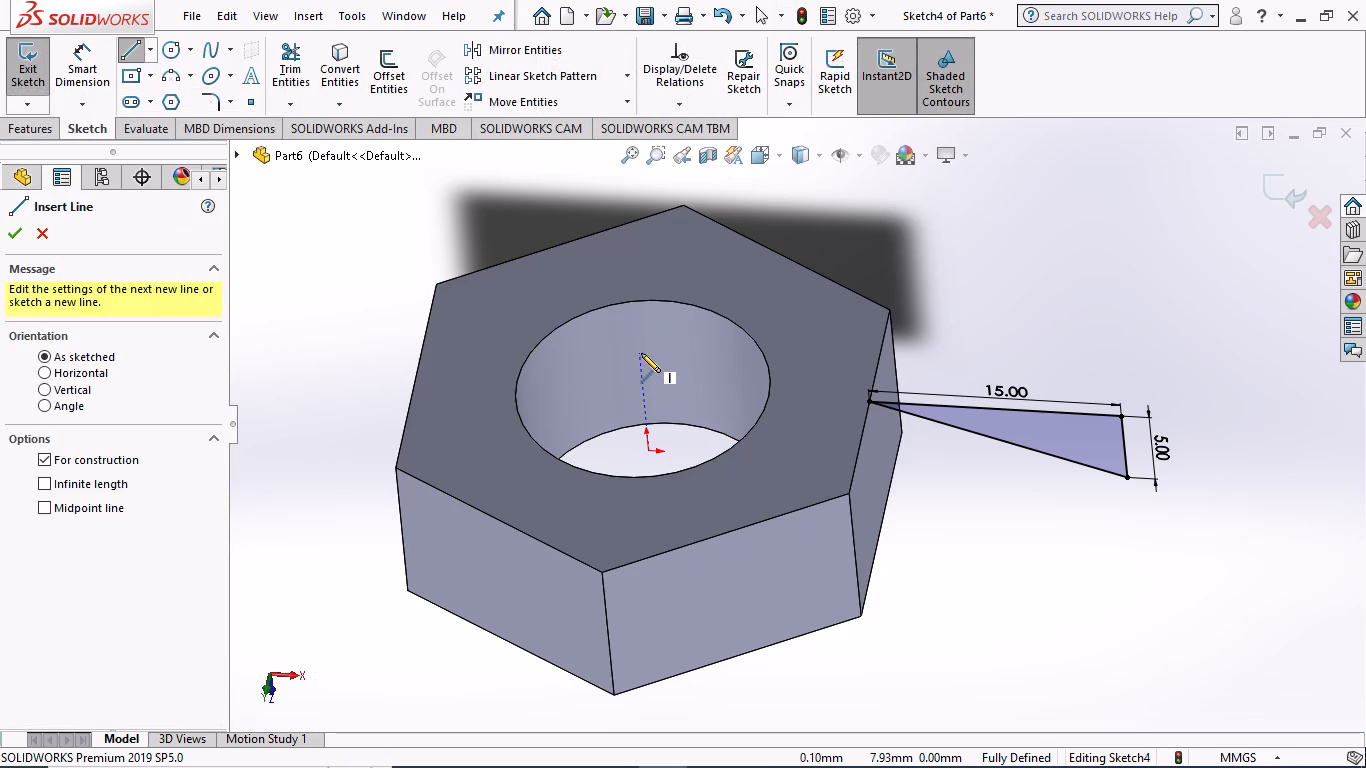
pyautogui.click(649, 463)
pyautogui.press('Escape')
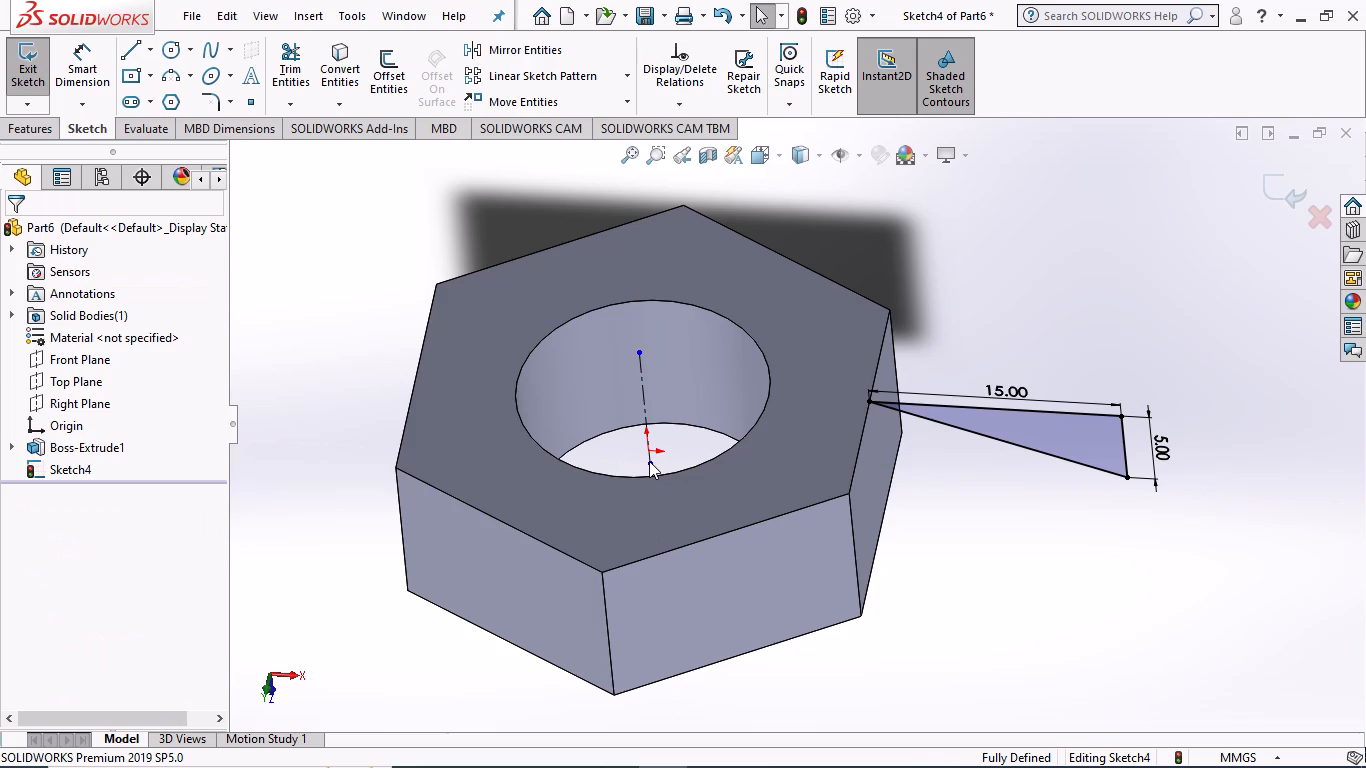
# Make a 360-degree Revolved Cut of the triangle about the centerline to chamfer the nut's upper corners.
pyautogui.click(22, 123)
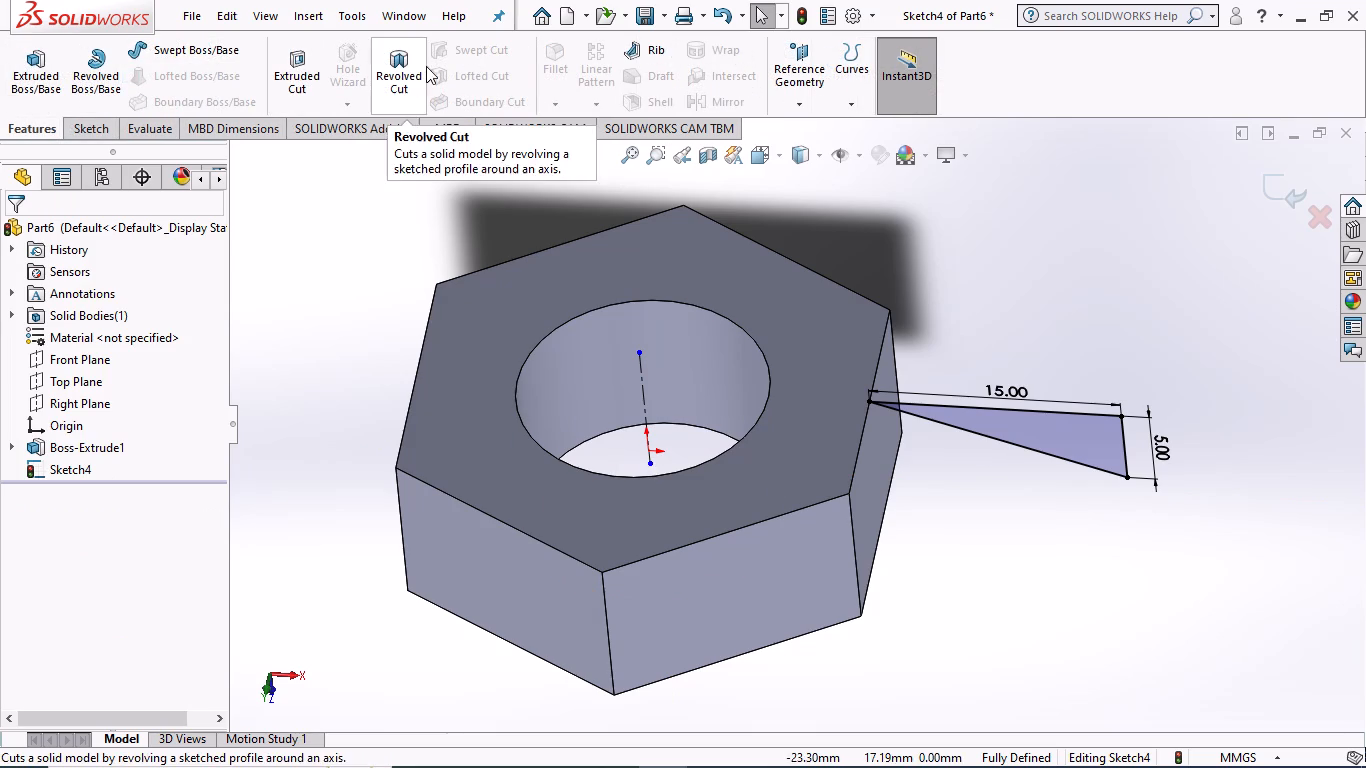
pyautogui.click(402, 75)
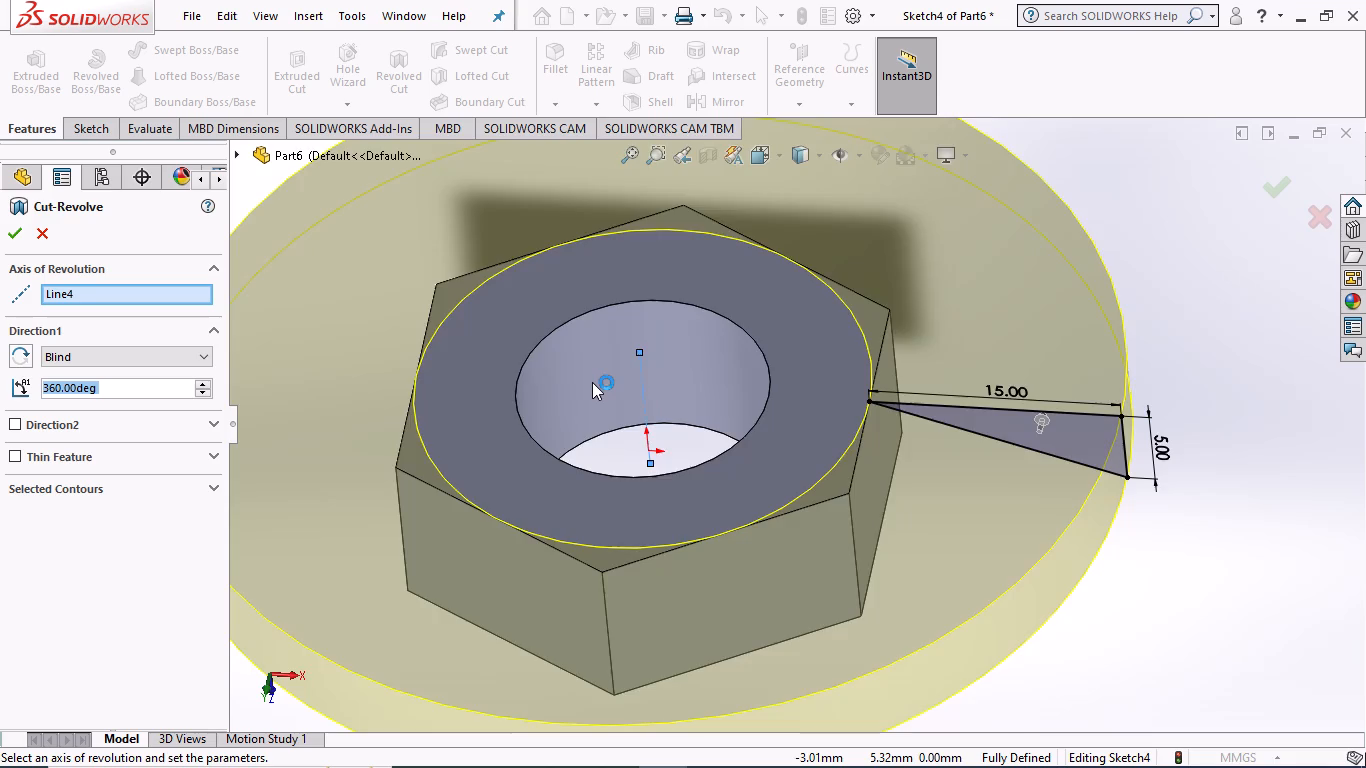
pyautogui.scroll(2, 592, 382)
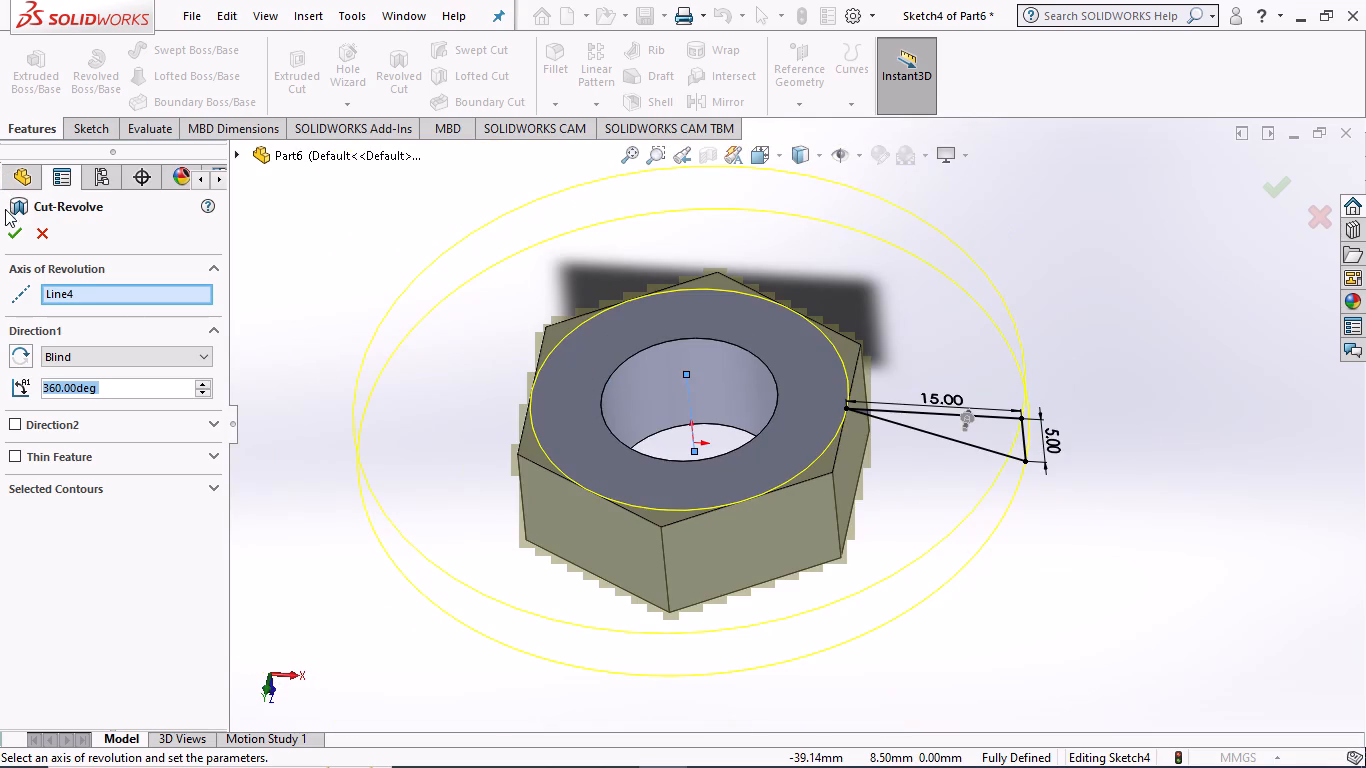
pyautogui.click(17, 230)
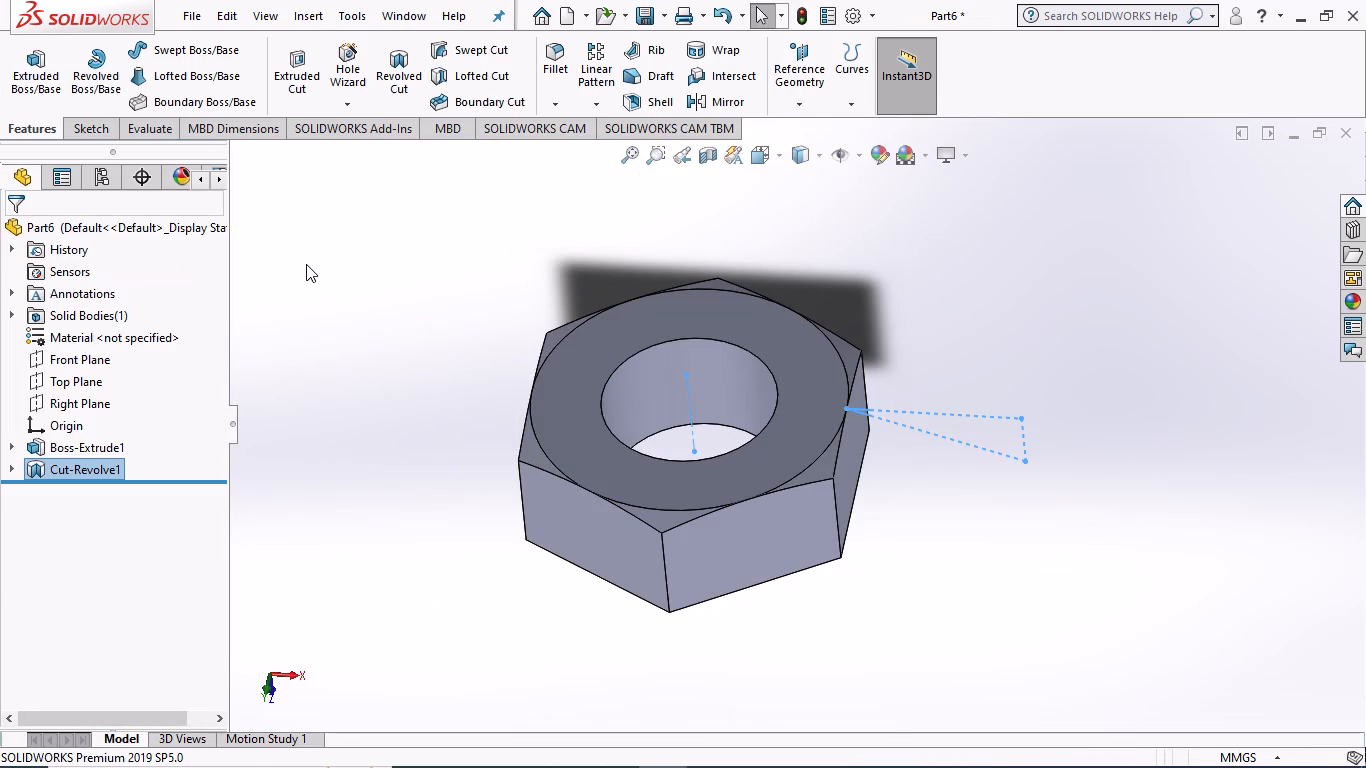
# Mirror the revolved corner cut about the Front Plane onto the nut's opposite face.
pyautogui.moveTo(280, 293); pyautogui.dragTo(274, 138, button='middle')
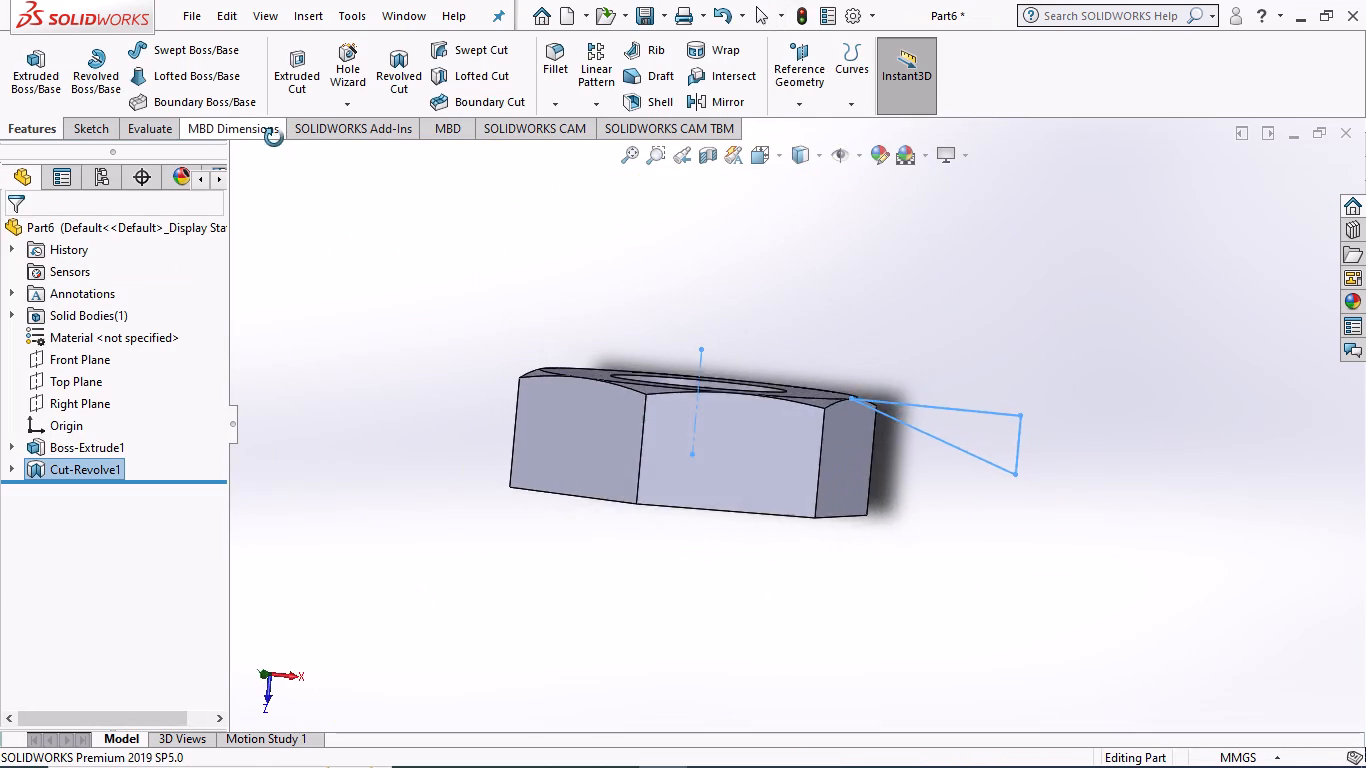
pyautogui.moveTo(274, 138); pyautogui.dragTo(309, 209, button='middle')
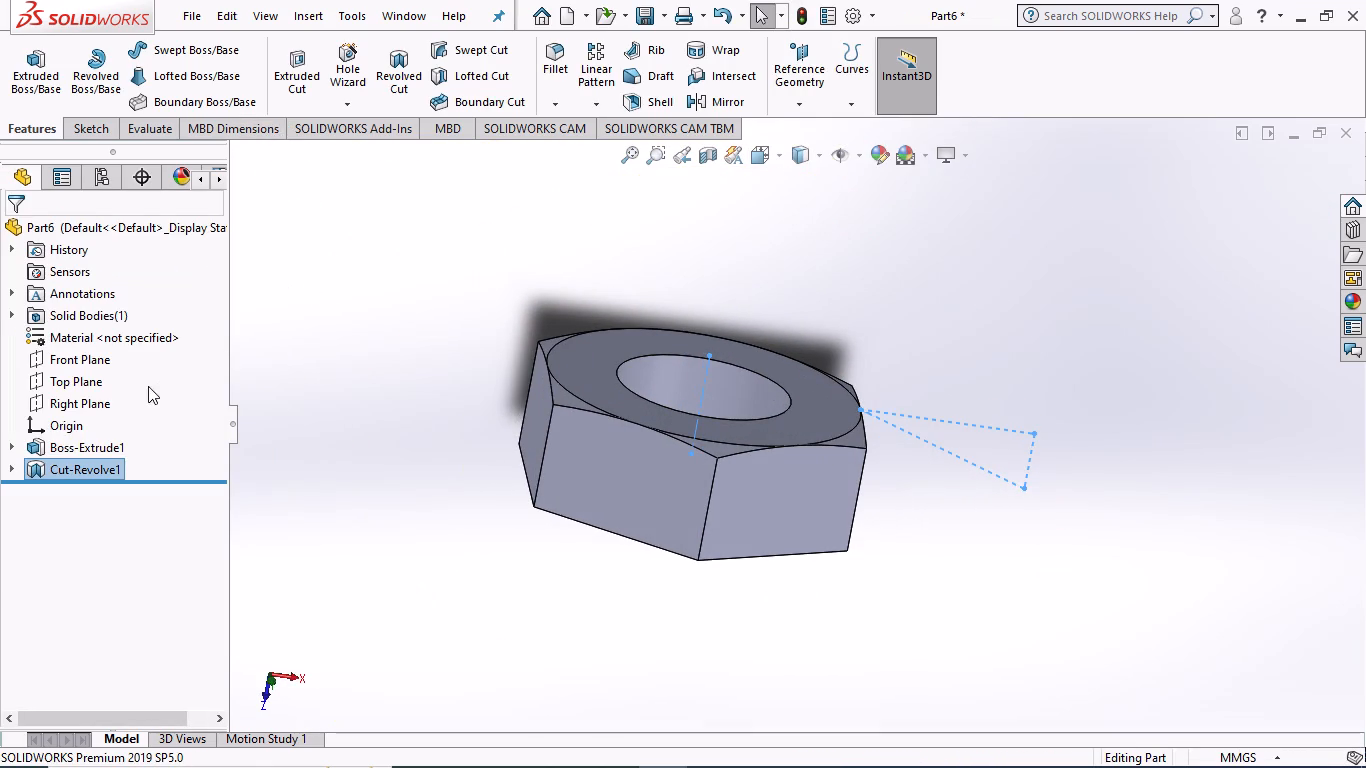
pyautogui.click(67, 384)
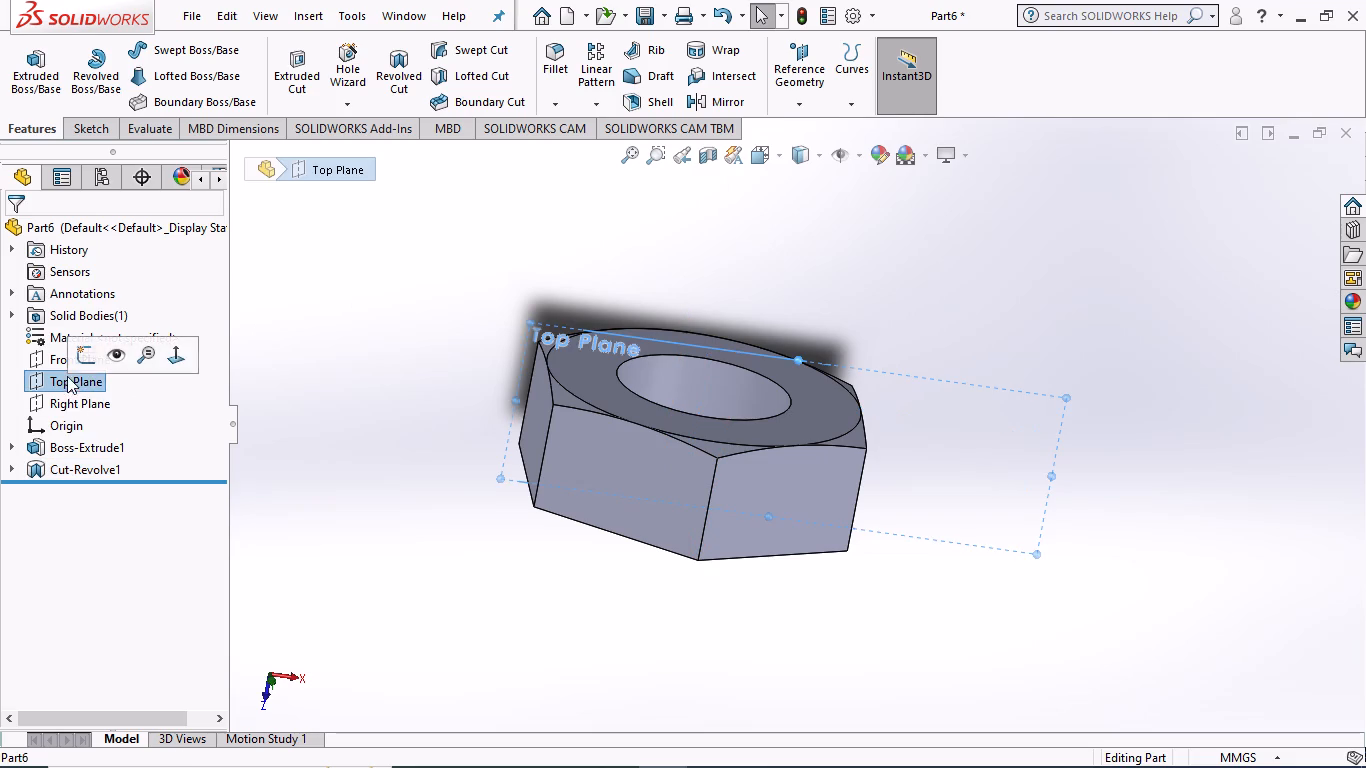
pyautogui.click(49, 361)
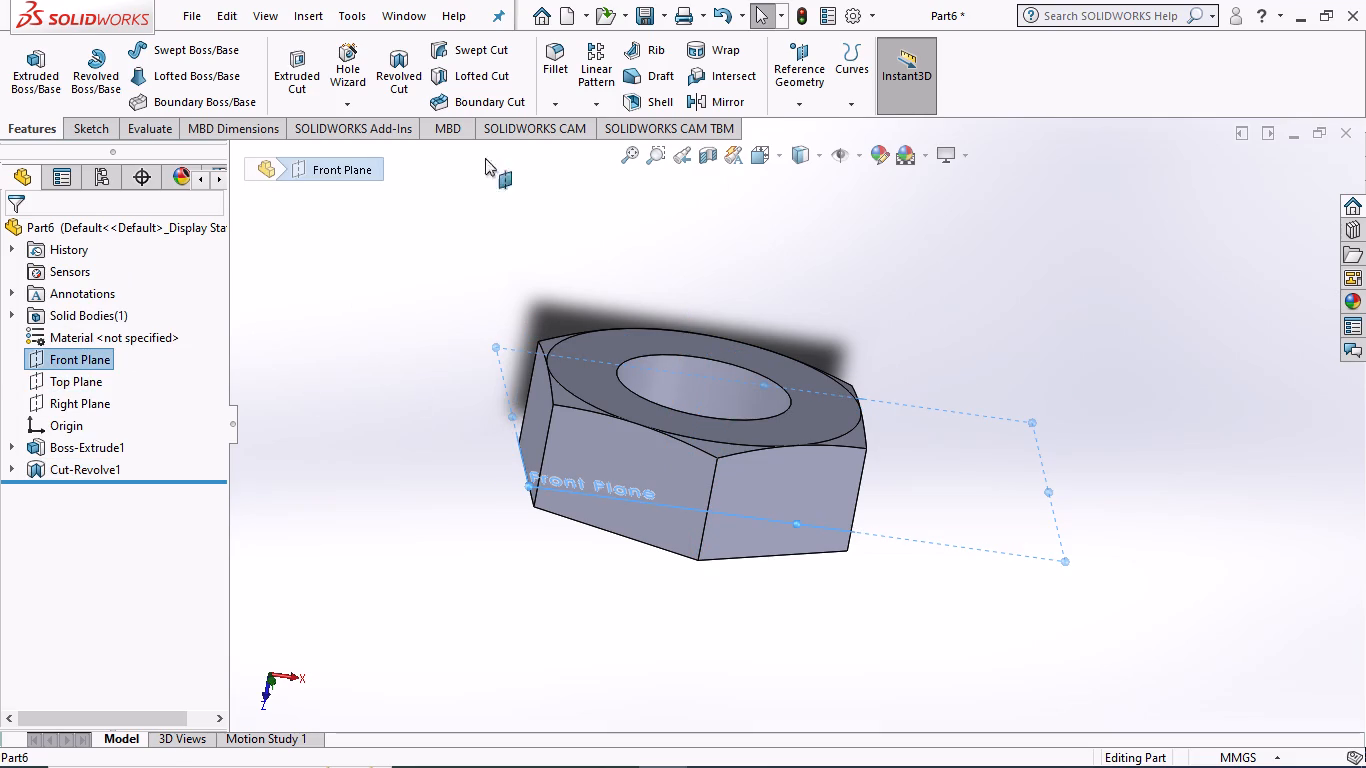
pyautogui.click(729, 99)
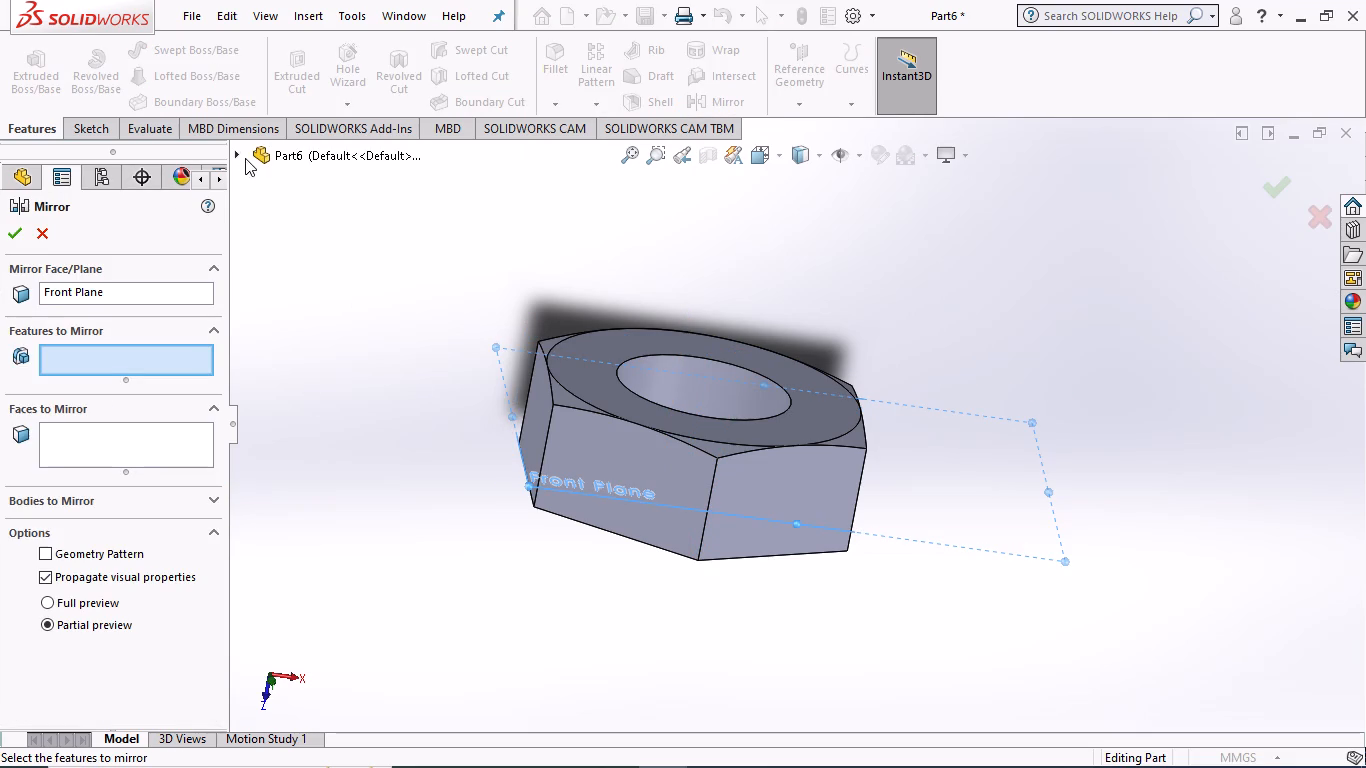
pyautogui.click(242, 151)
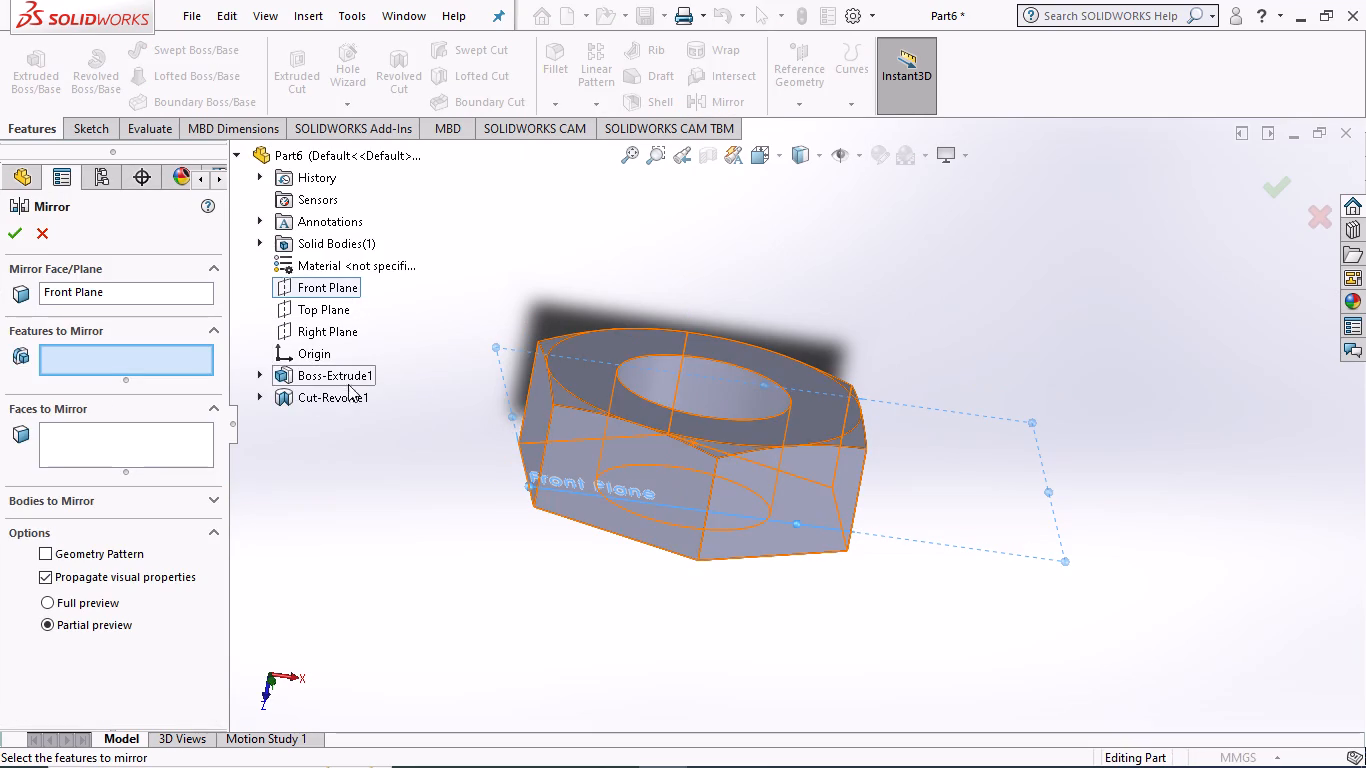
pyautogui.click(344, 395)
pyautogui.click(6, 231)
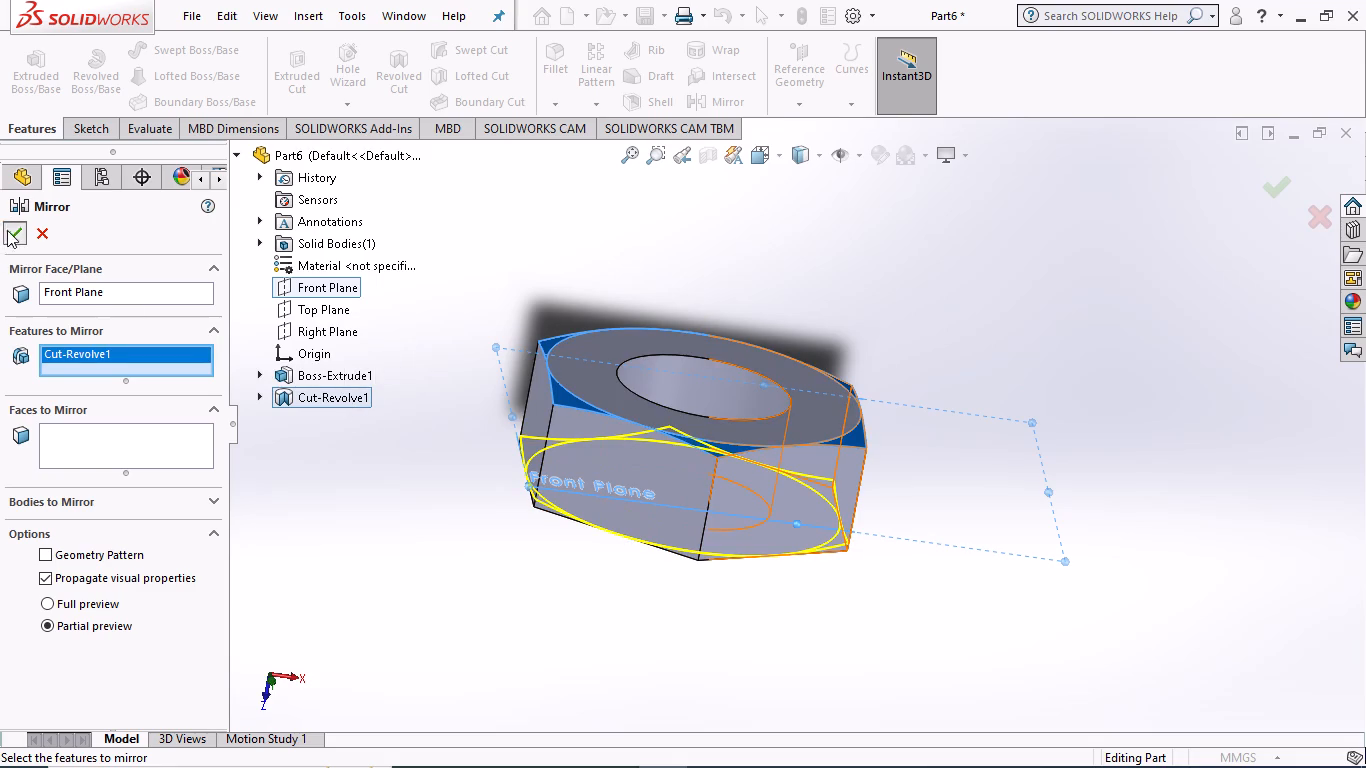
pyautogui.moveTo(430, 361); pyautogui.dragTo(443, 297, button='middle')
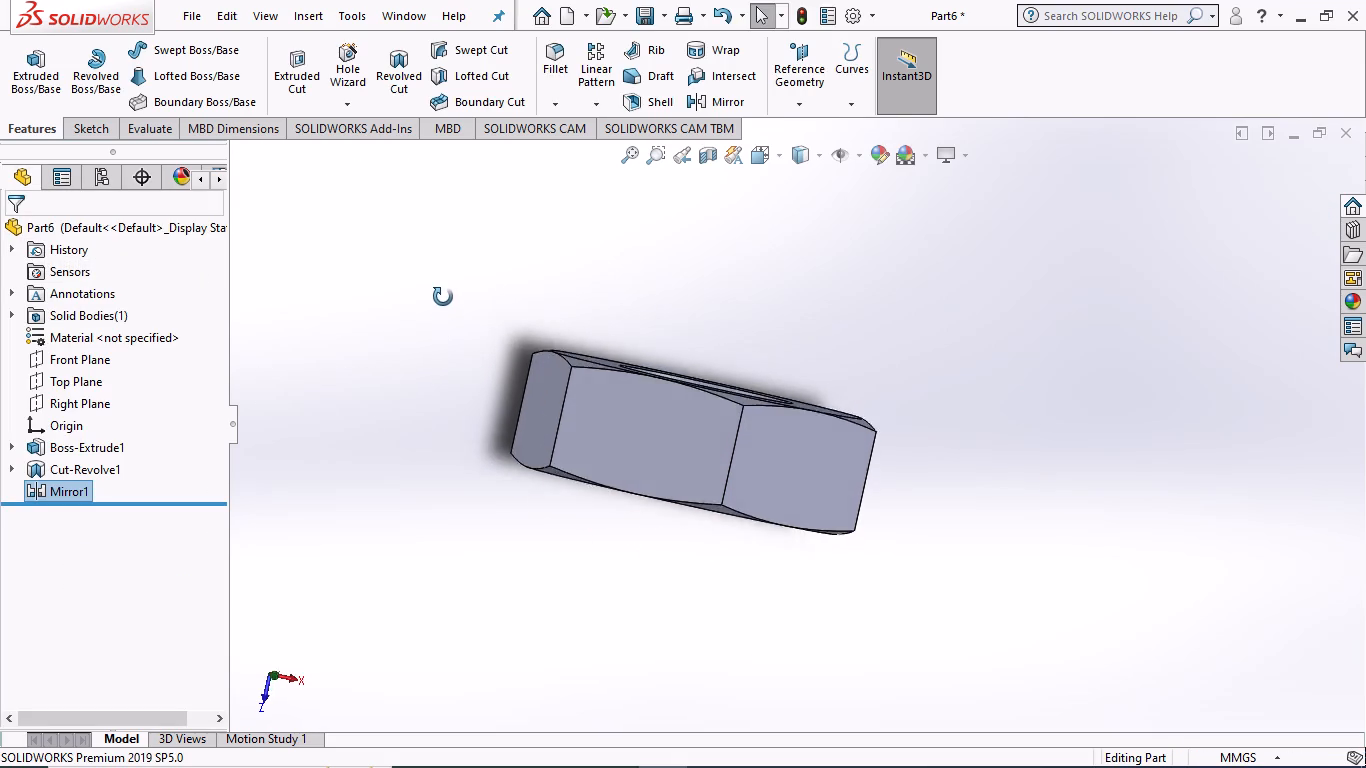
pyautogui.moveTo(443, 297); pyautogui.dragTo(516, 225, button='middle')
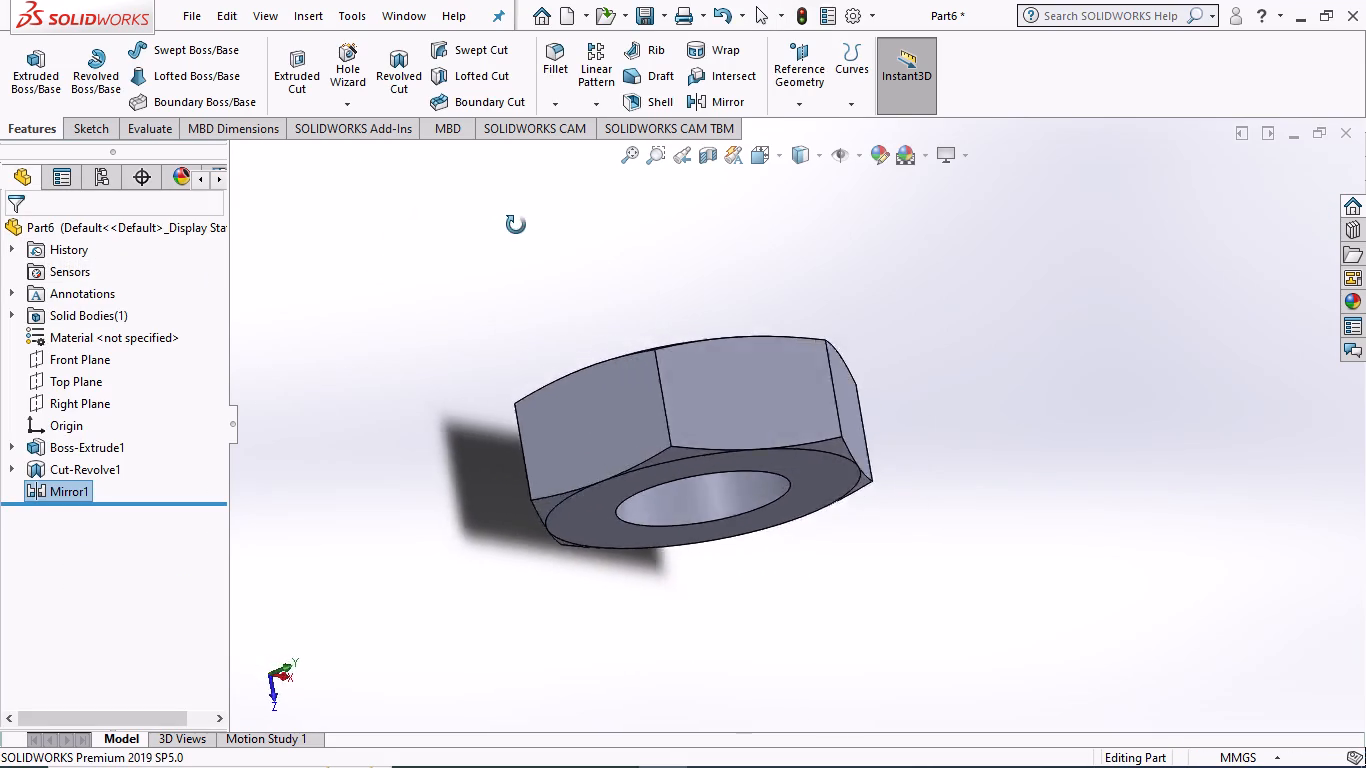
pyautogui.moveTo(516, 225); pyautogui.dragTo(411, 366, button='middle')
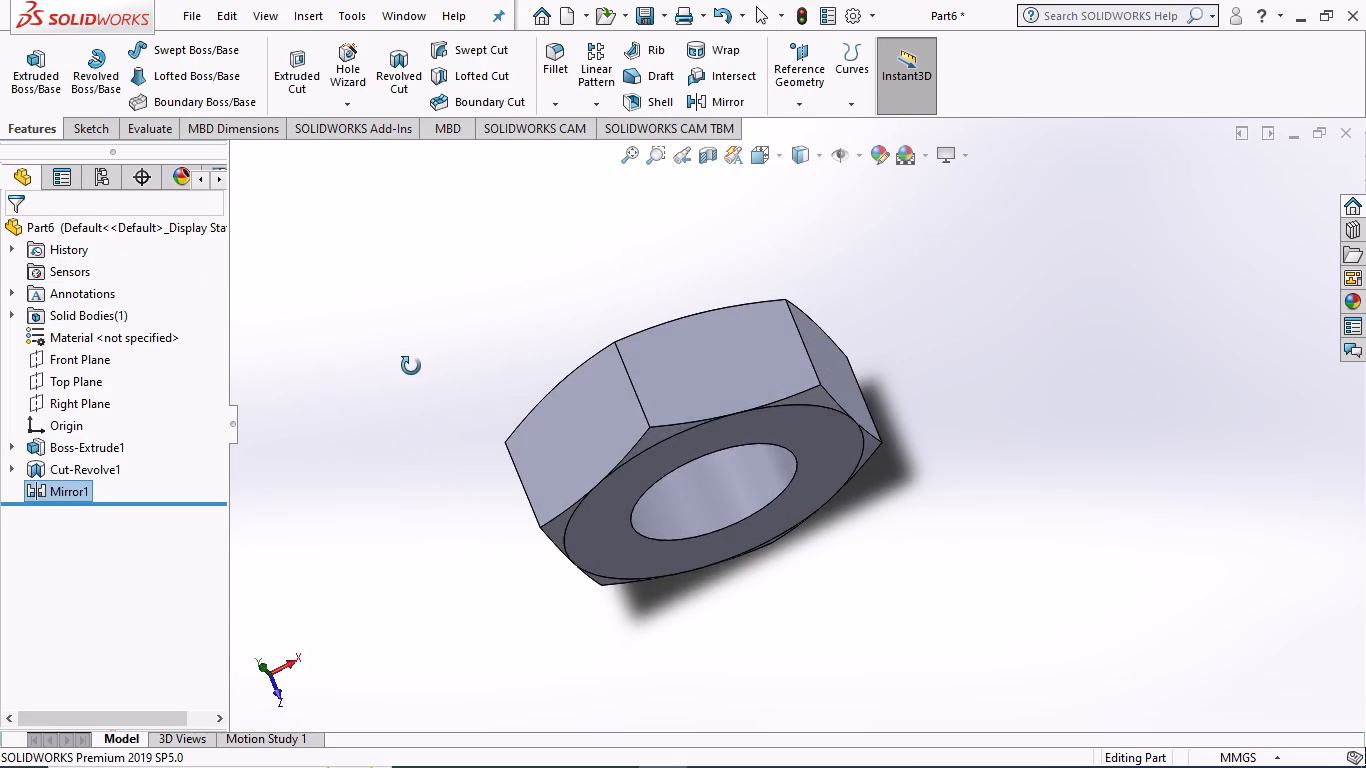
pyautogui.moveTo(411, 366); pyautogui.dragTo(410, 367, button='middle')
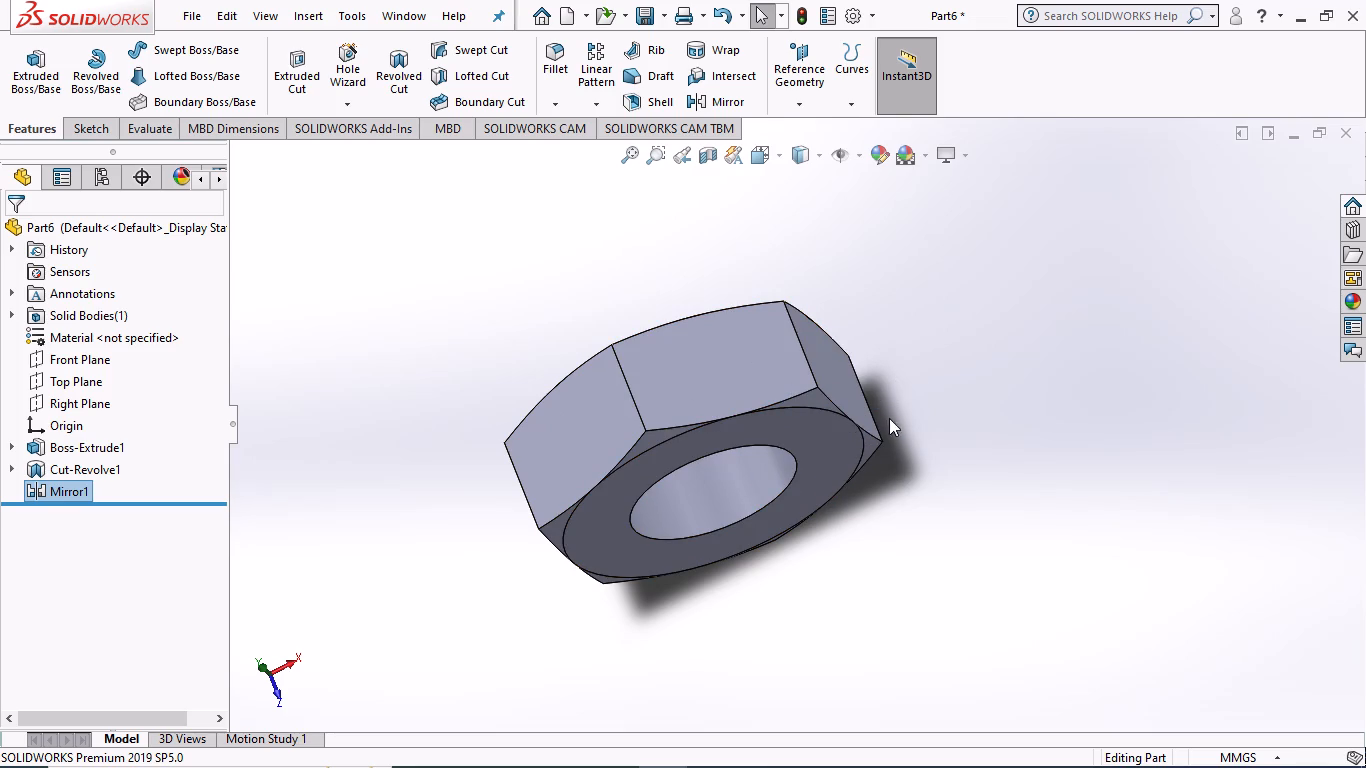
# Try to create a Metric Die M16x1.5 cut Thread, blind 34 mm deep, from the circular edge of the nut's hole.
pyautogui.moveTo(1014, 421); pyautogui.dragTo(990, 602, button='middle')
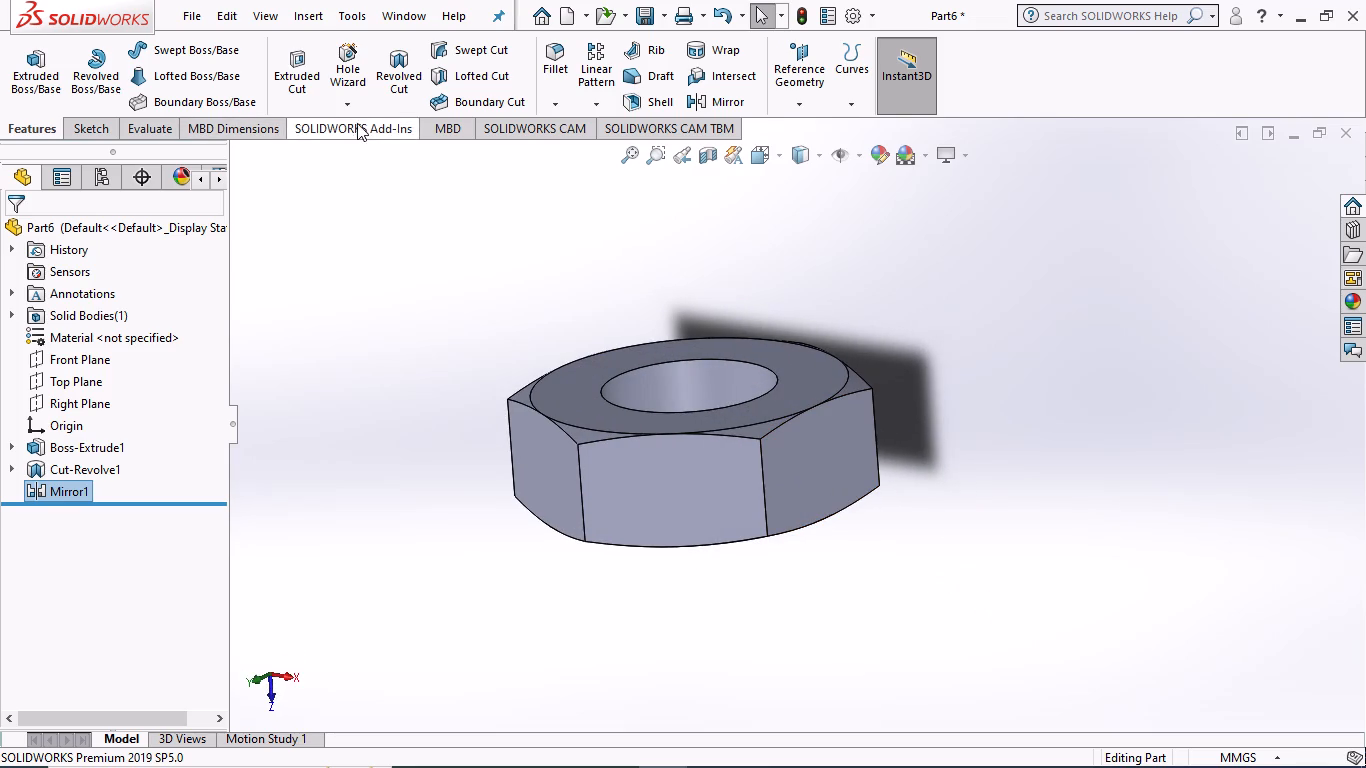
pyautogui.click(352, 102)
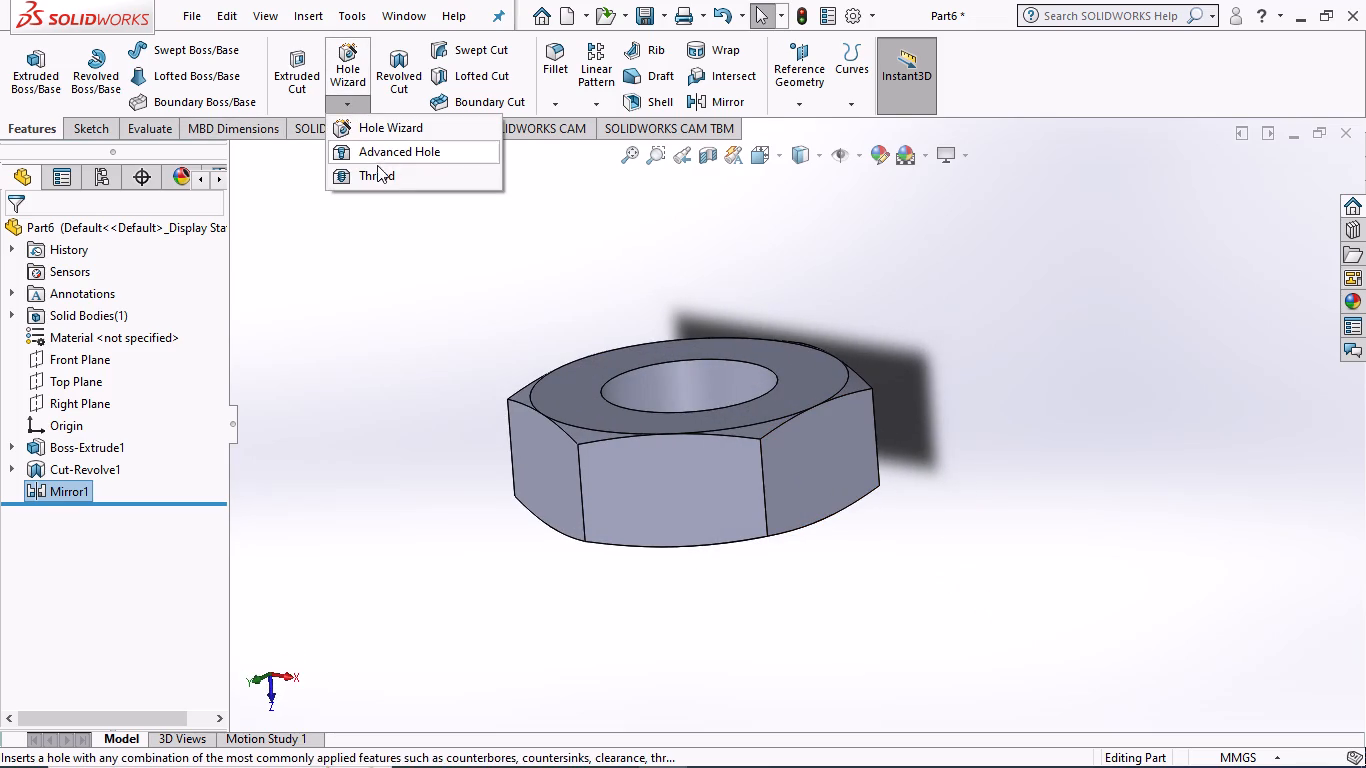
pyautogui.click(374, 170)
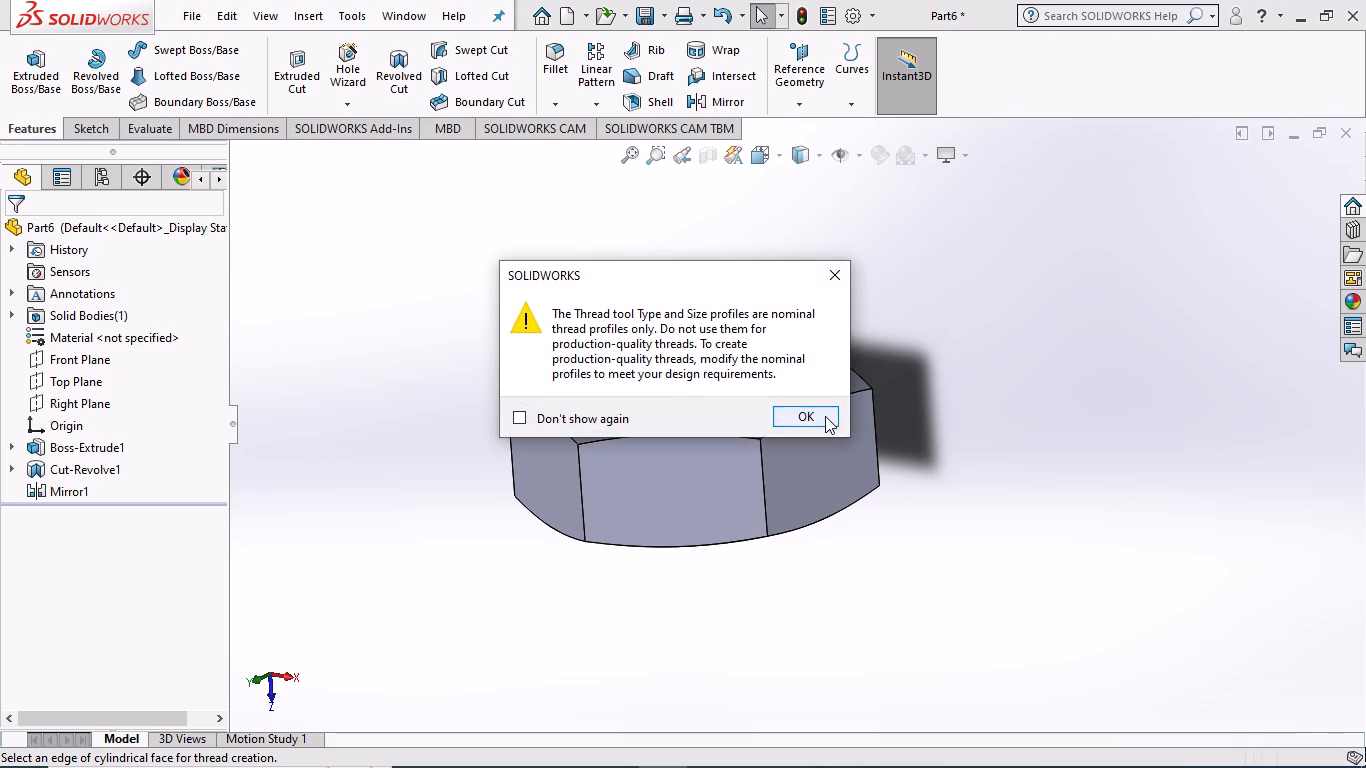
pyautogui.click(827, 416)
pyautogui.moveTo(393, 295); pyautogui.dragTo(399, 345, button='middle')
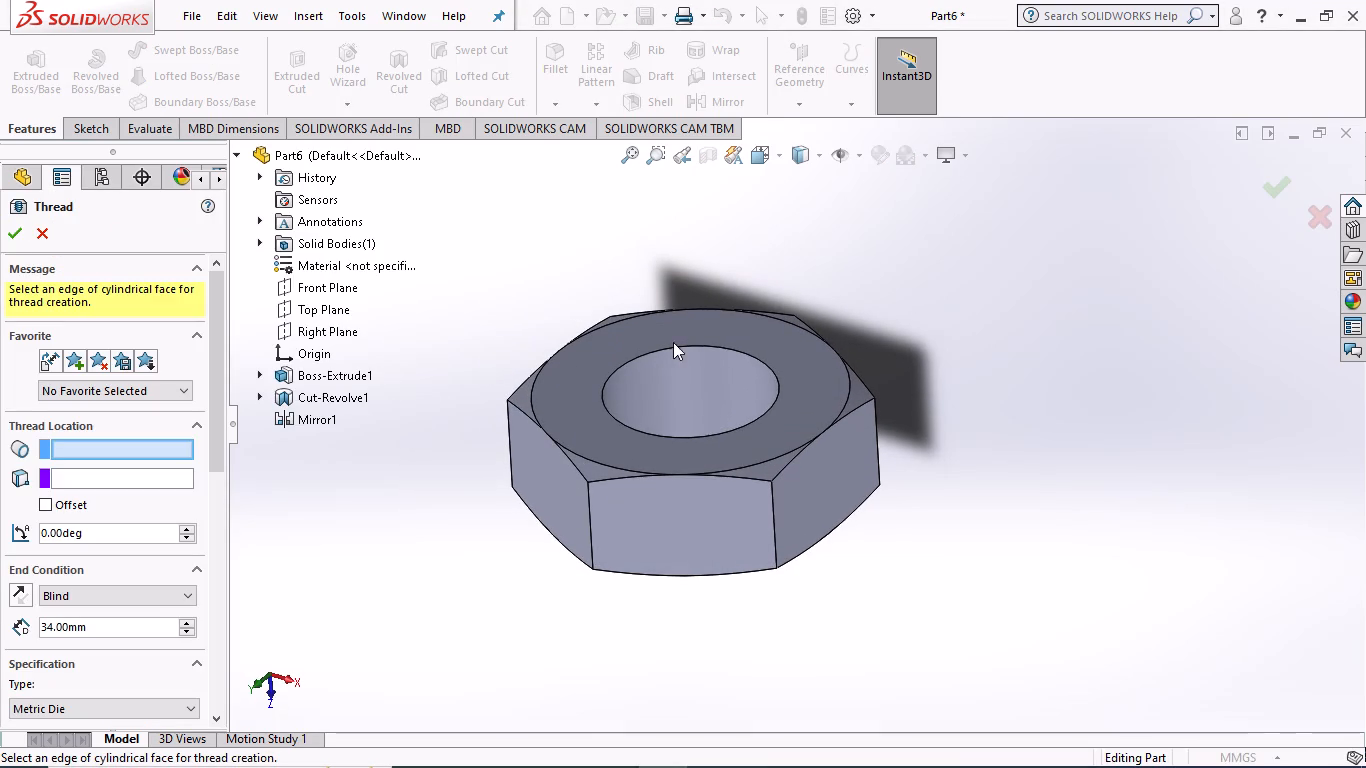
pyautogui.click(662, 348)
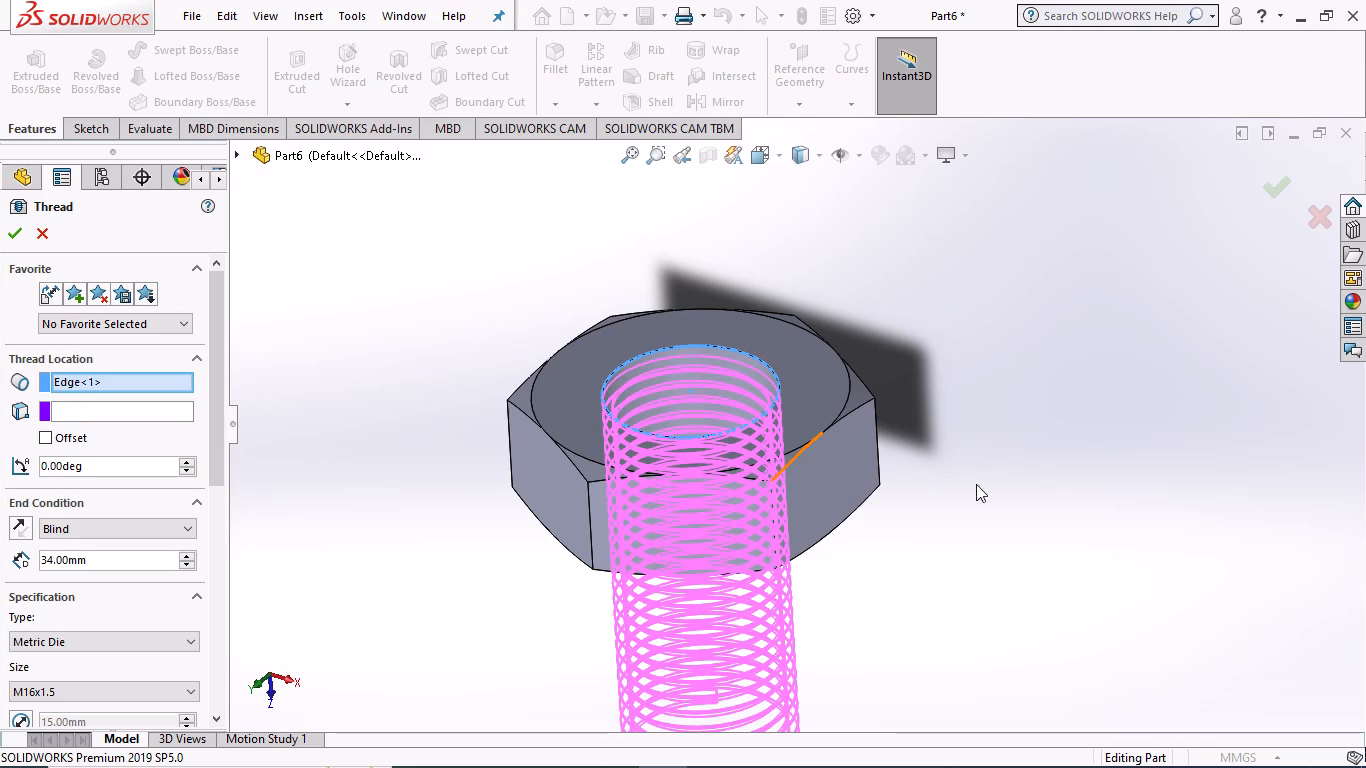
pyautogui.moveTo(1021, 495); pyautogui.dragTo(972, 272, button='middle')
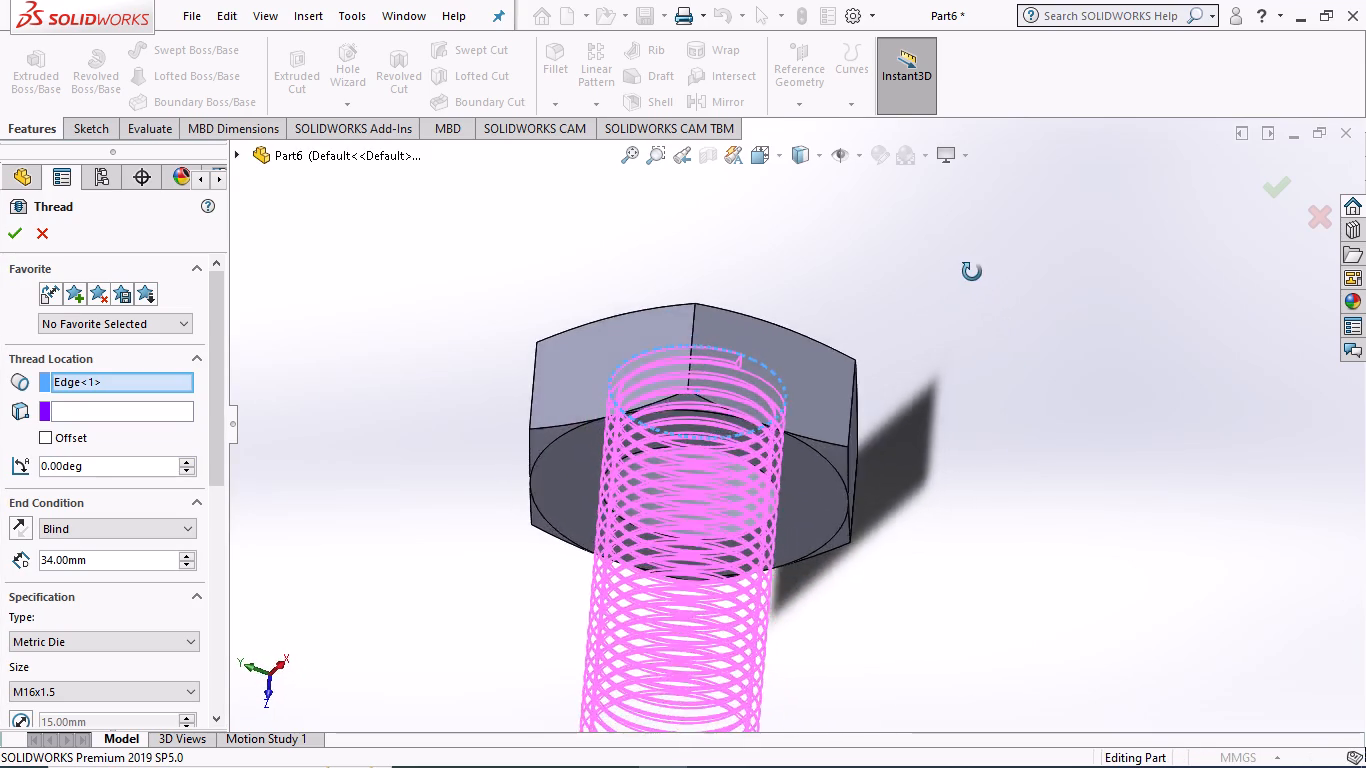
pyautogui.moveTo(972, 272); pyautogui.dragTo(876, 348, button='middle')
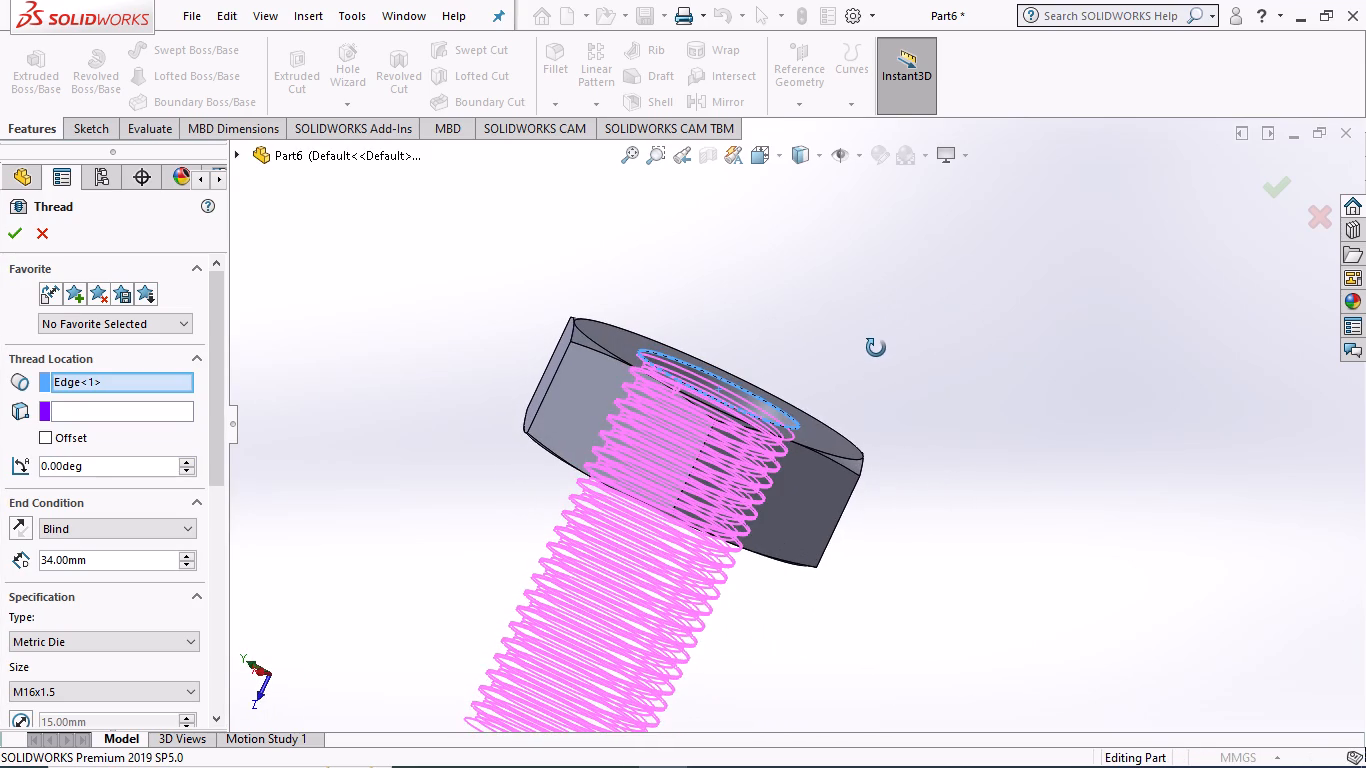
pyautogui.moveTo(876, 348); pyautogui.dragTo(945, 376, button='middle')
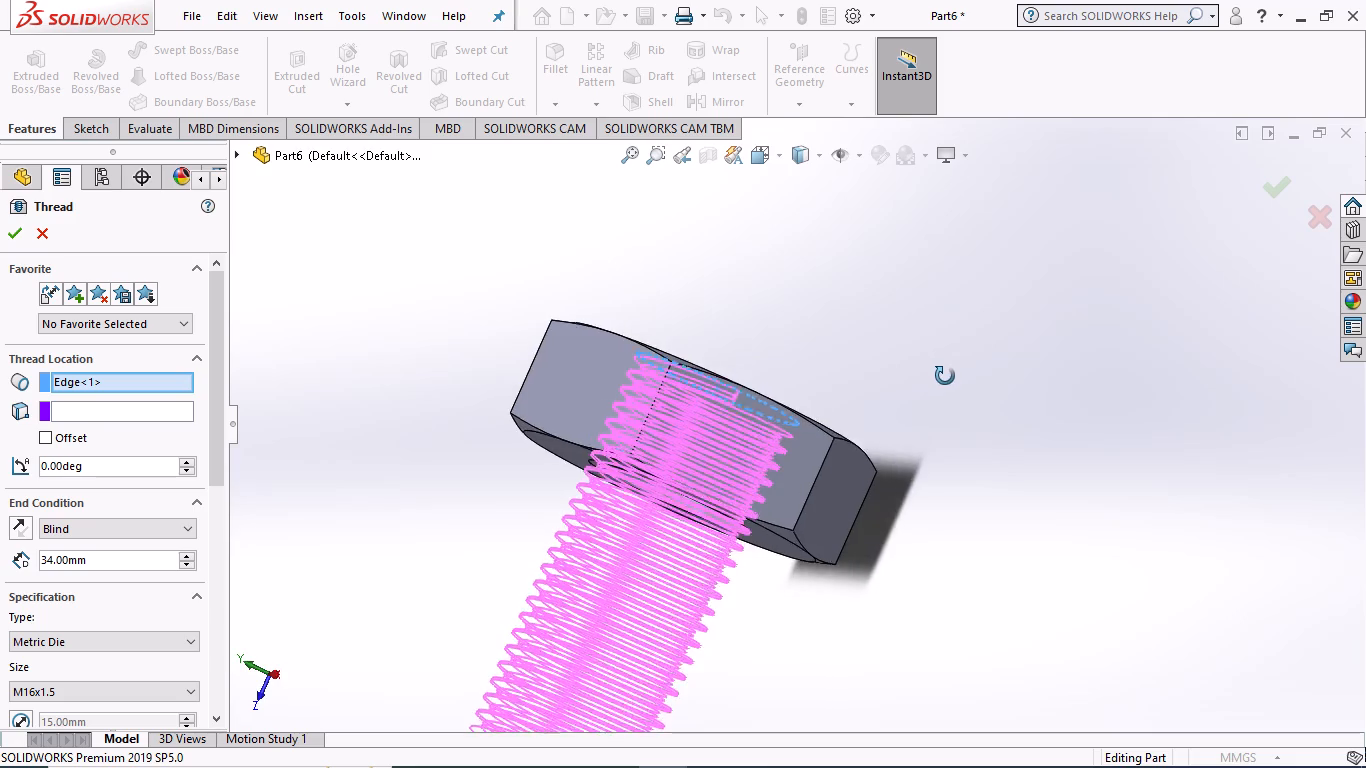
pyautogui.moveTo(945, 376); pyautogui.dragTo(984, 484, button='middle')
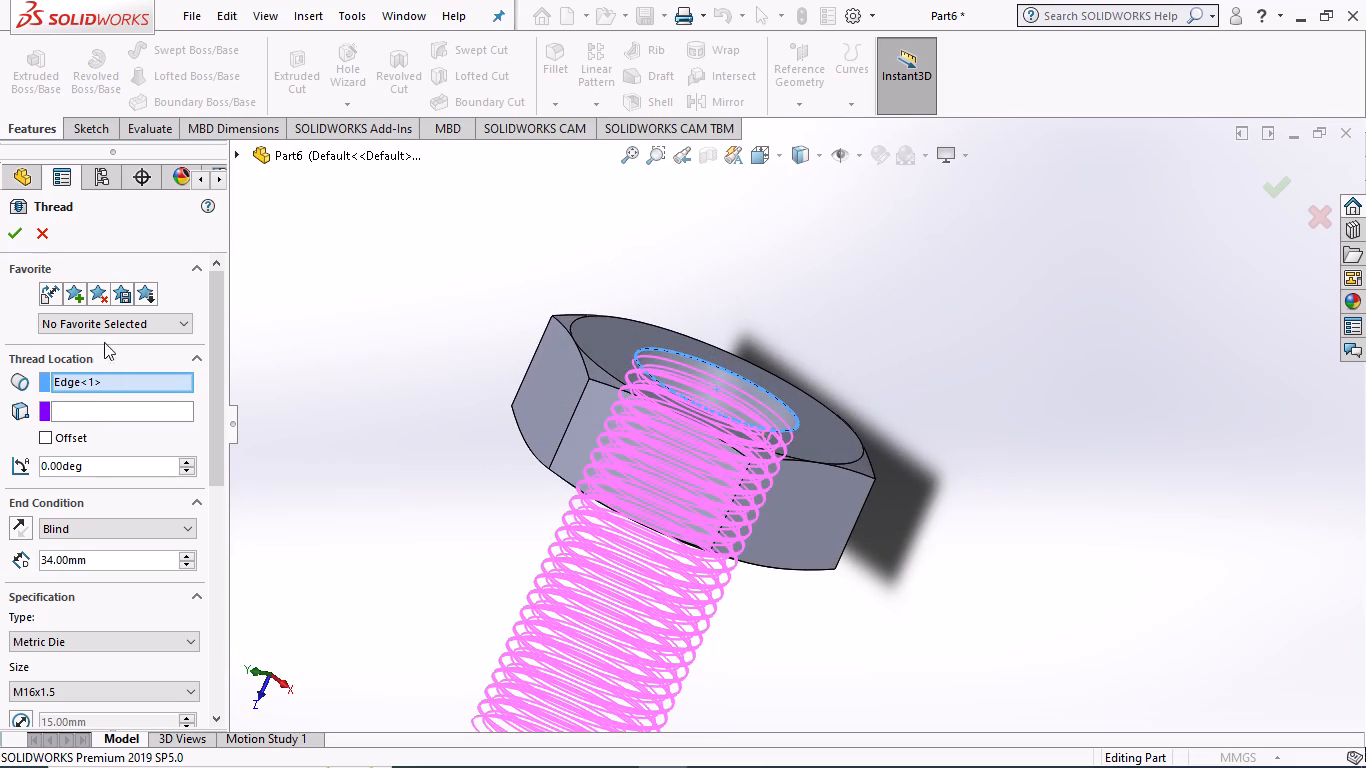
pyautogui.click(13, 233)
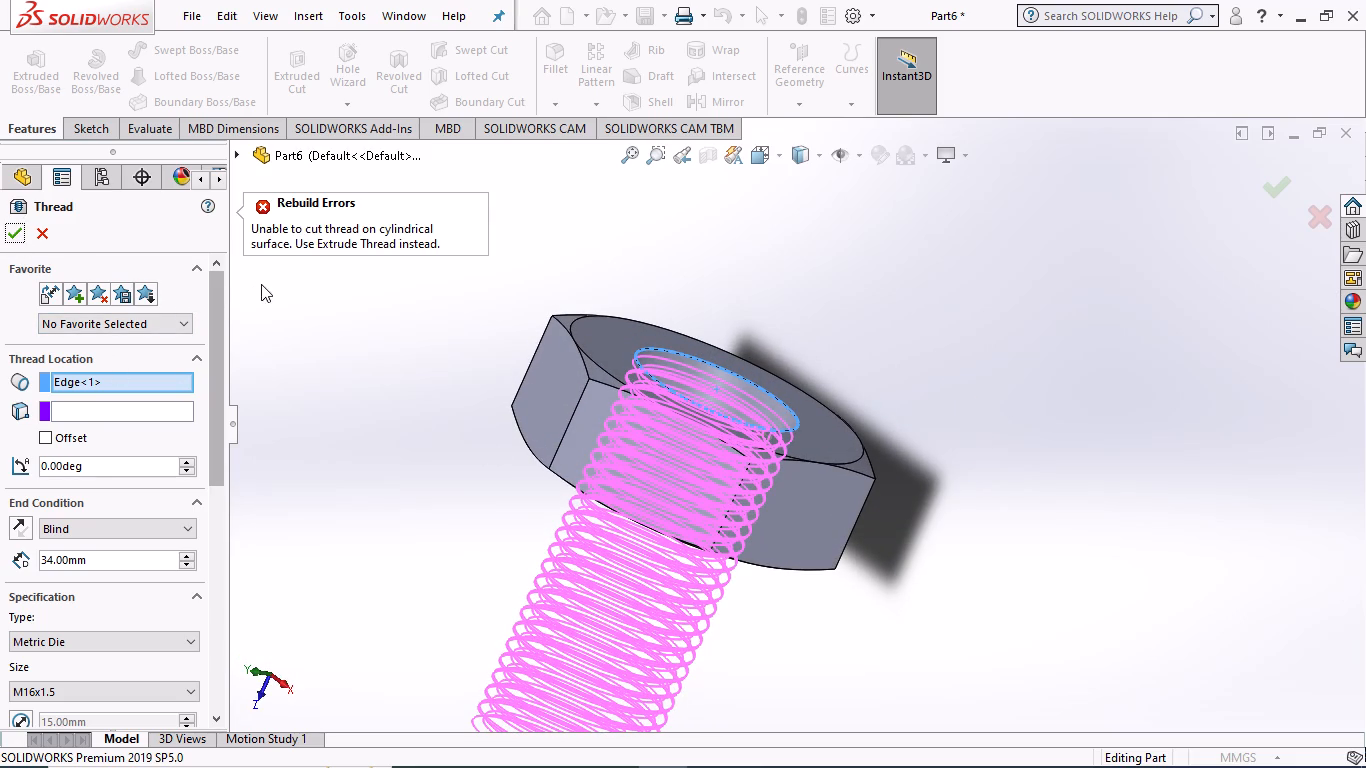
# Try the thread with the Extrude thread method, using type SP4xx Bottle and size SP400-L-5.
pyautogui.scroll(-2, 126, 506)
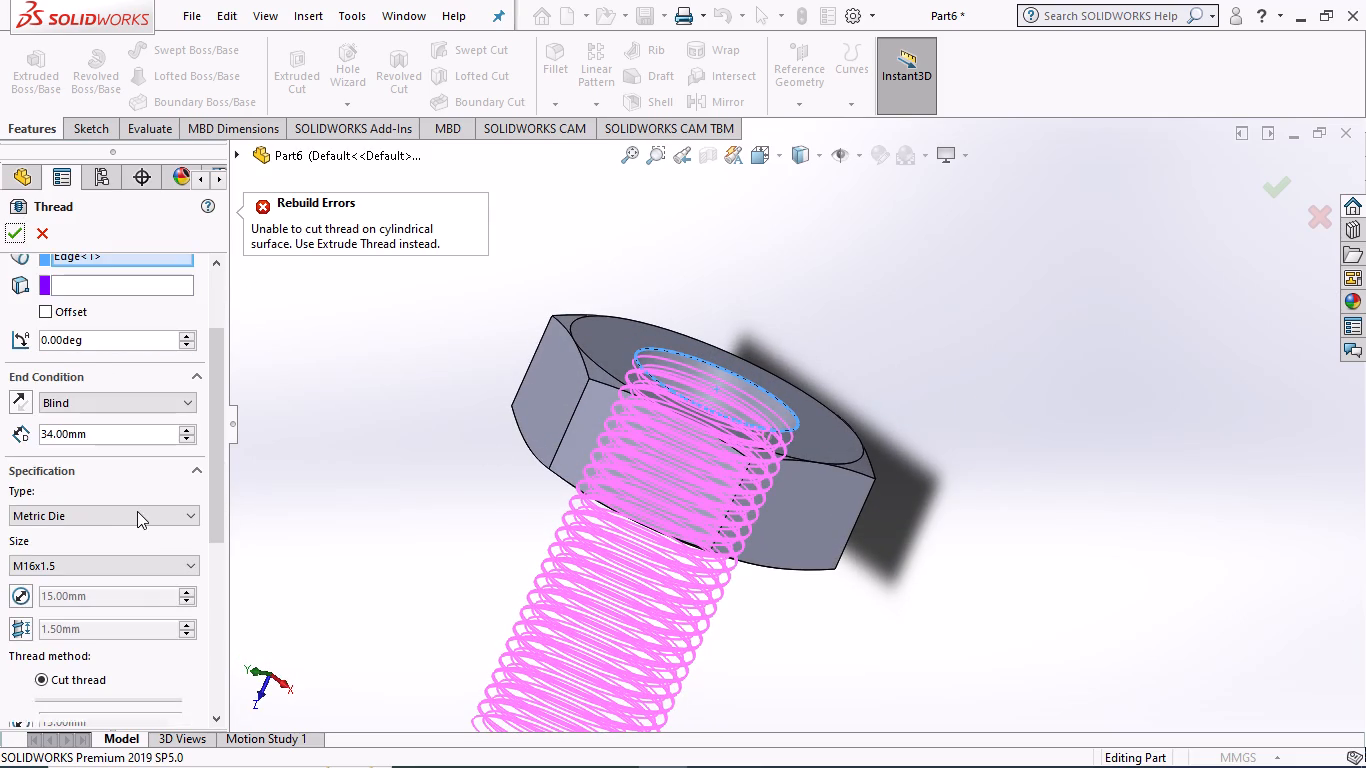
pyautogui.scroll(-2, 141, 513)
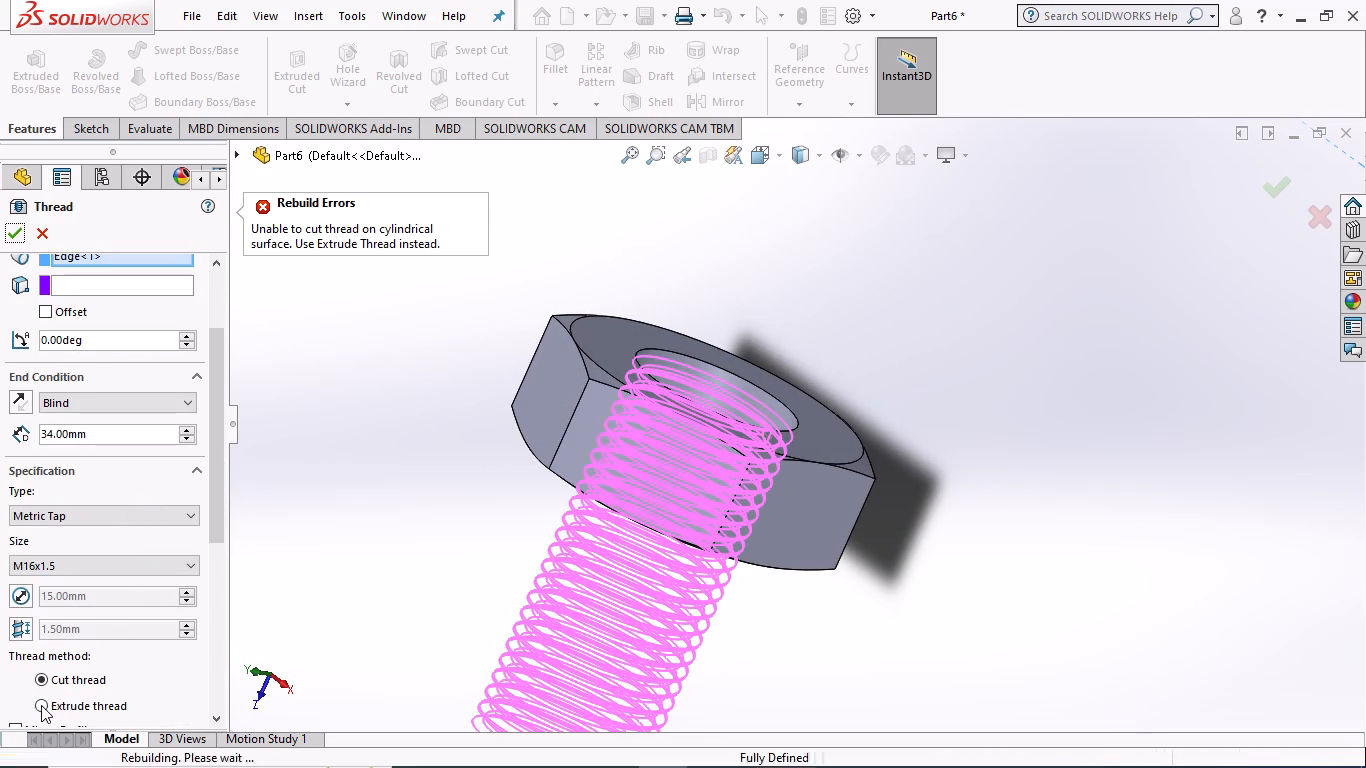
pyautogui.click(41, 705)
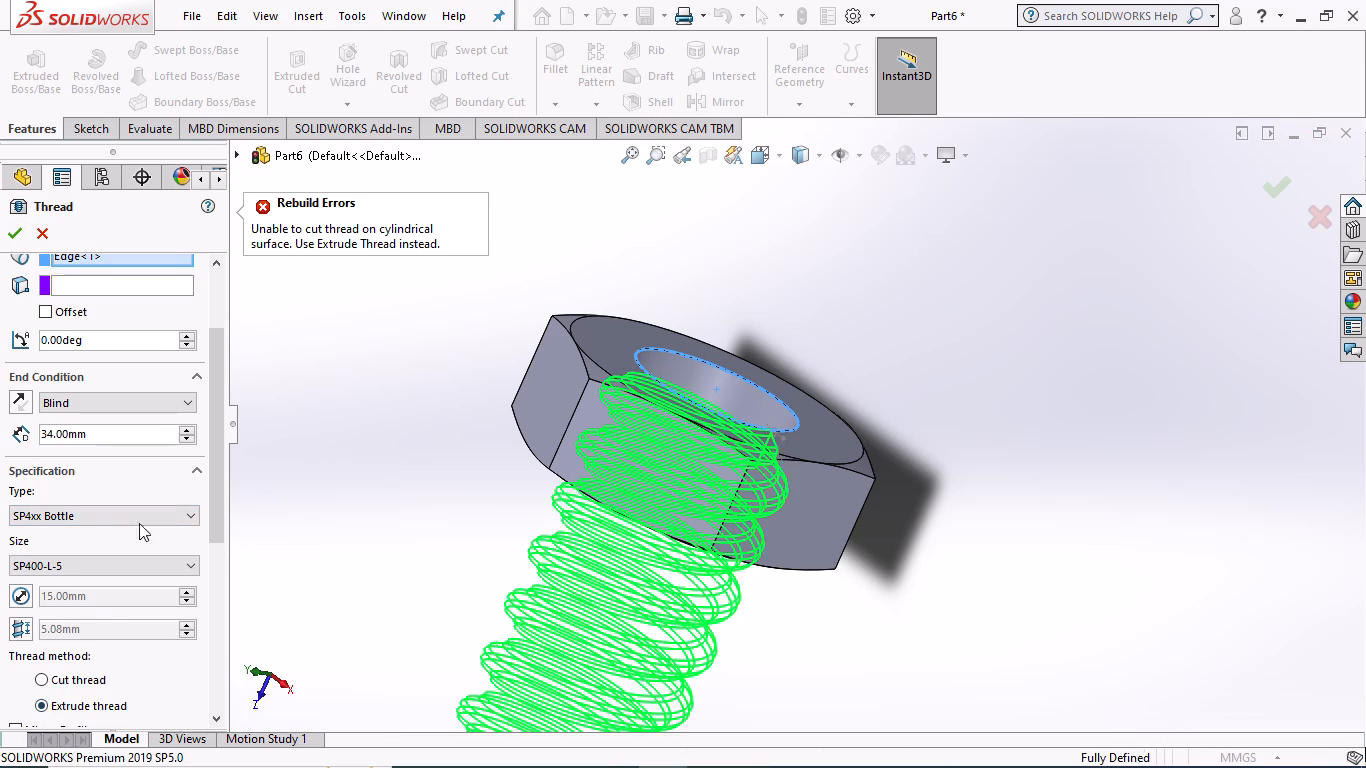
pyautogui.moveTo(343, 445); pyautogui.dragTo(358, 389, button='middle')
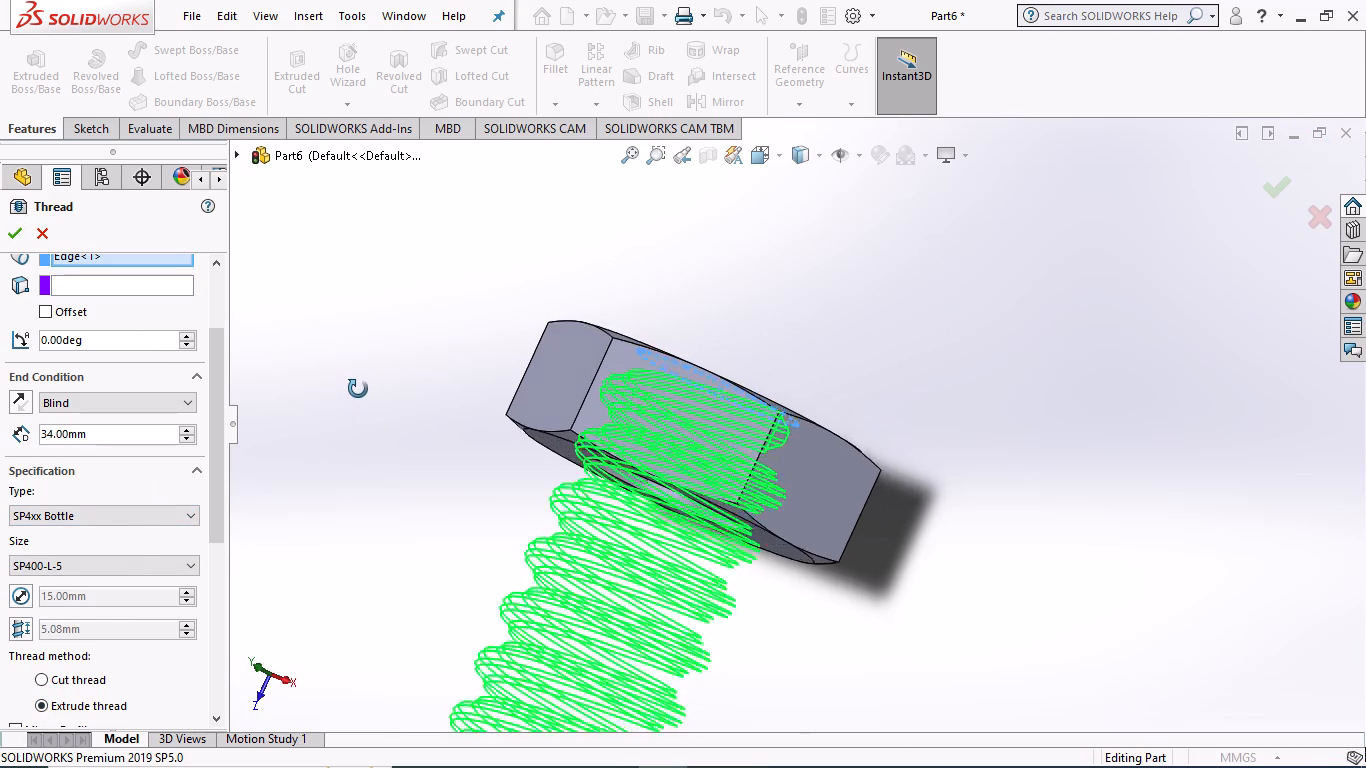
pyautogui.moveTo(358, 389); pyautogui.dragTo(356, 395, button='middle')
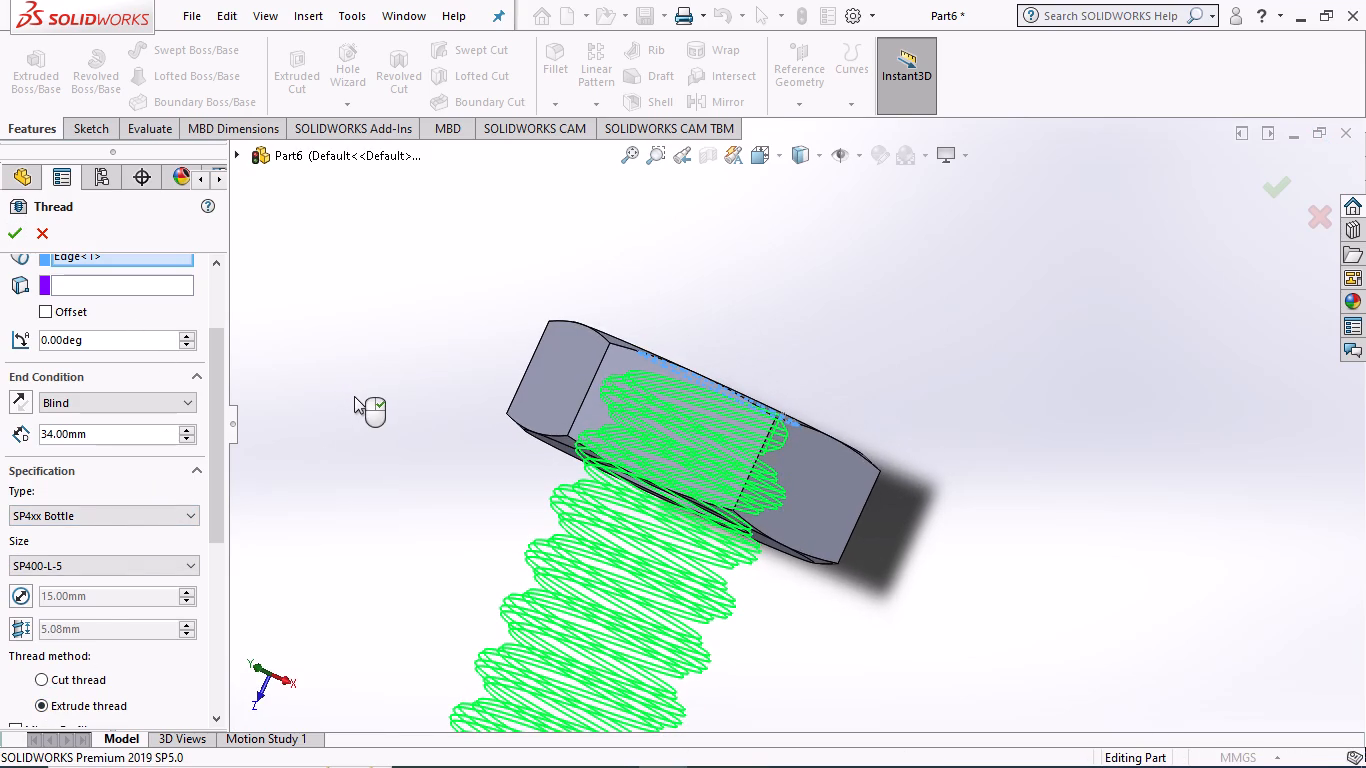
pyautogui.click(8, 230)
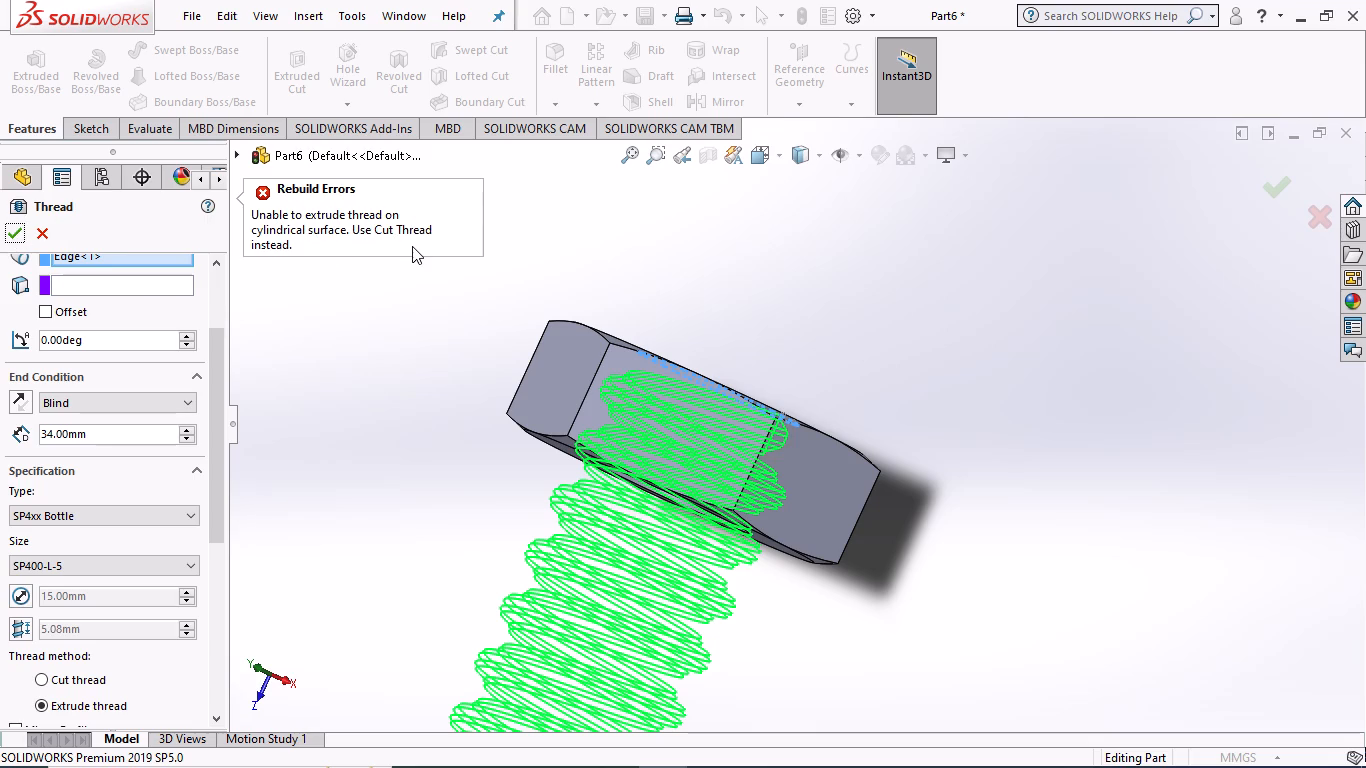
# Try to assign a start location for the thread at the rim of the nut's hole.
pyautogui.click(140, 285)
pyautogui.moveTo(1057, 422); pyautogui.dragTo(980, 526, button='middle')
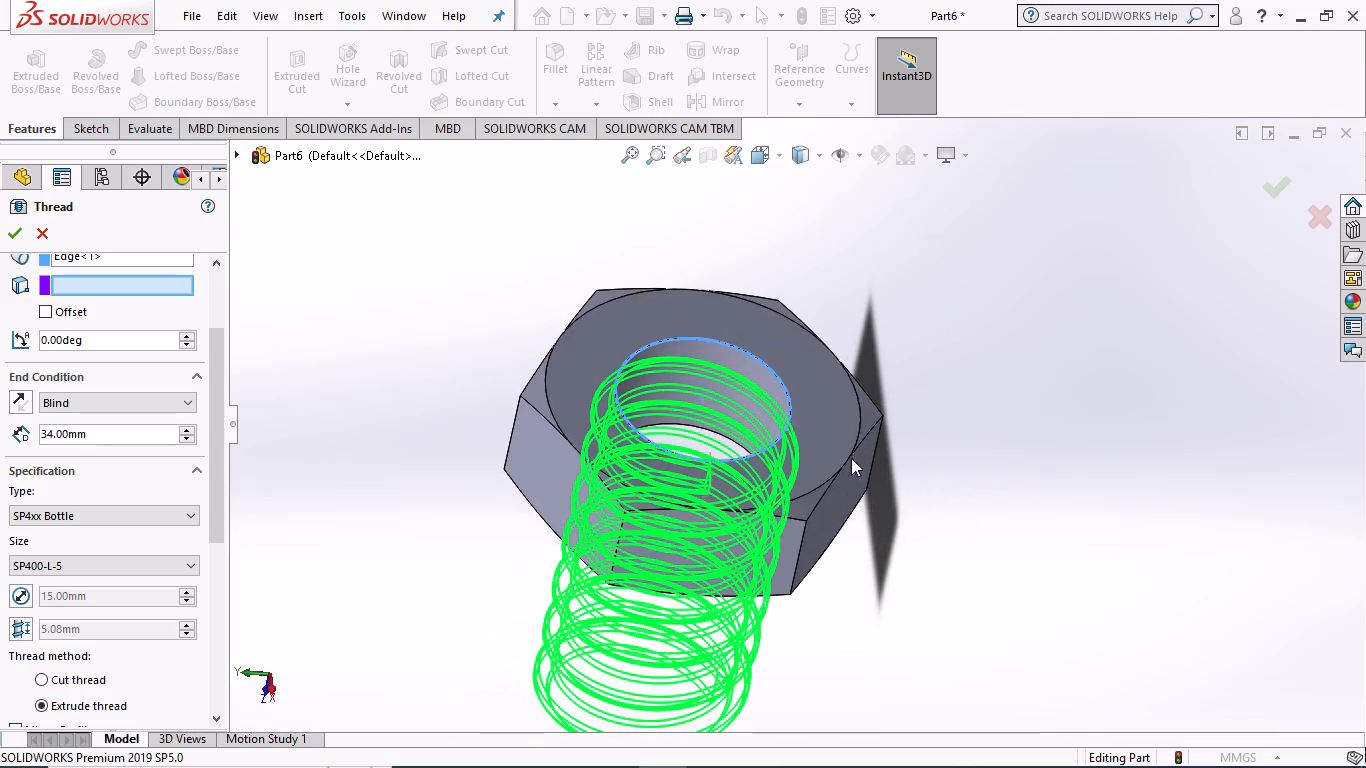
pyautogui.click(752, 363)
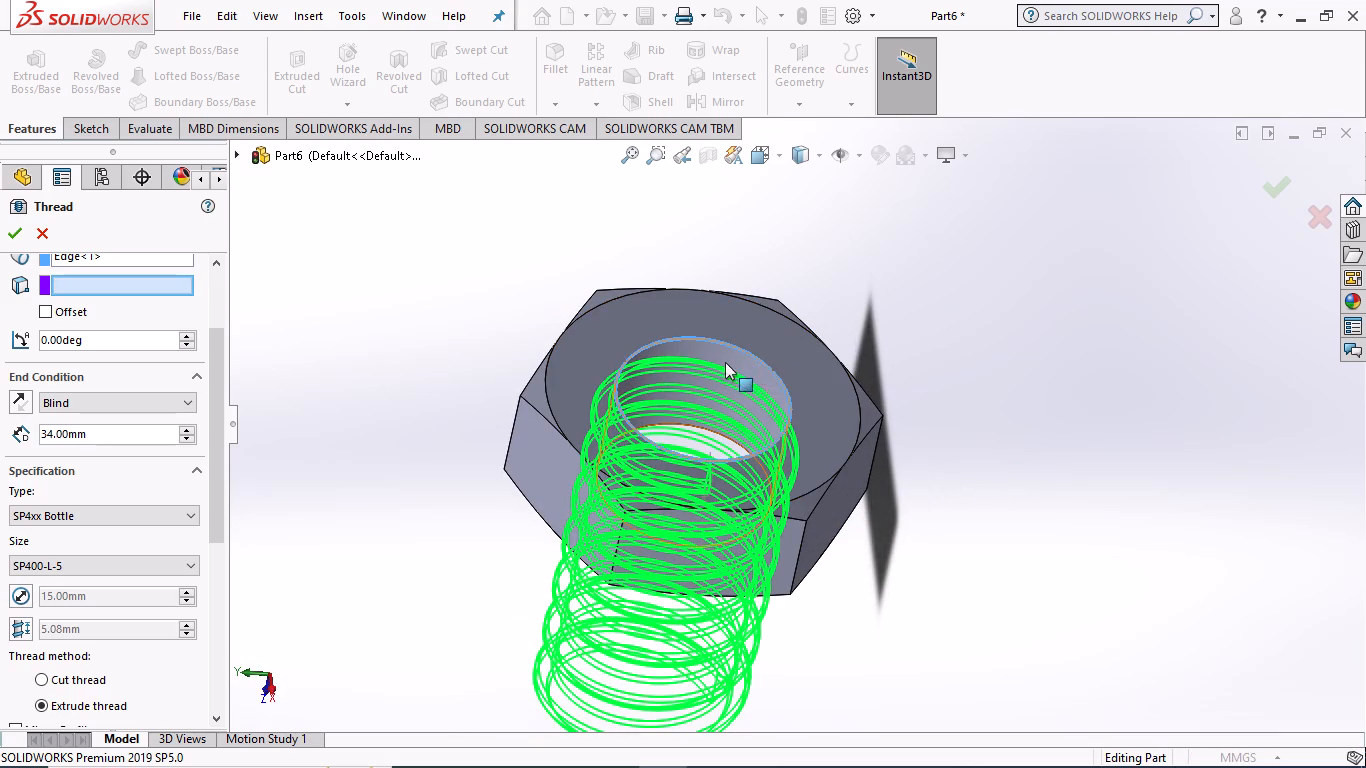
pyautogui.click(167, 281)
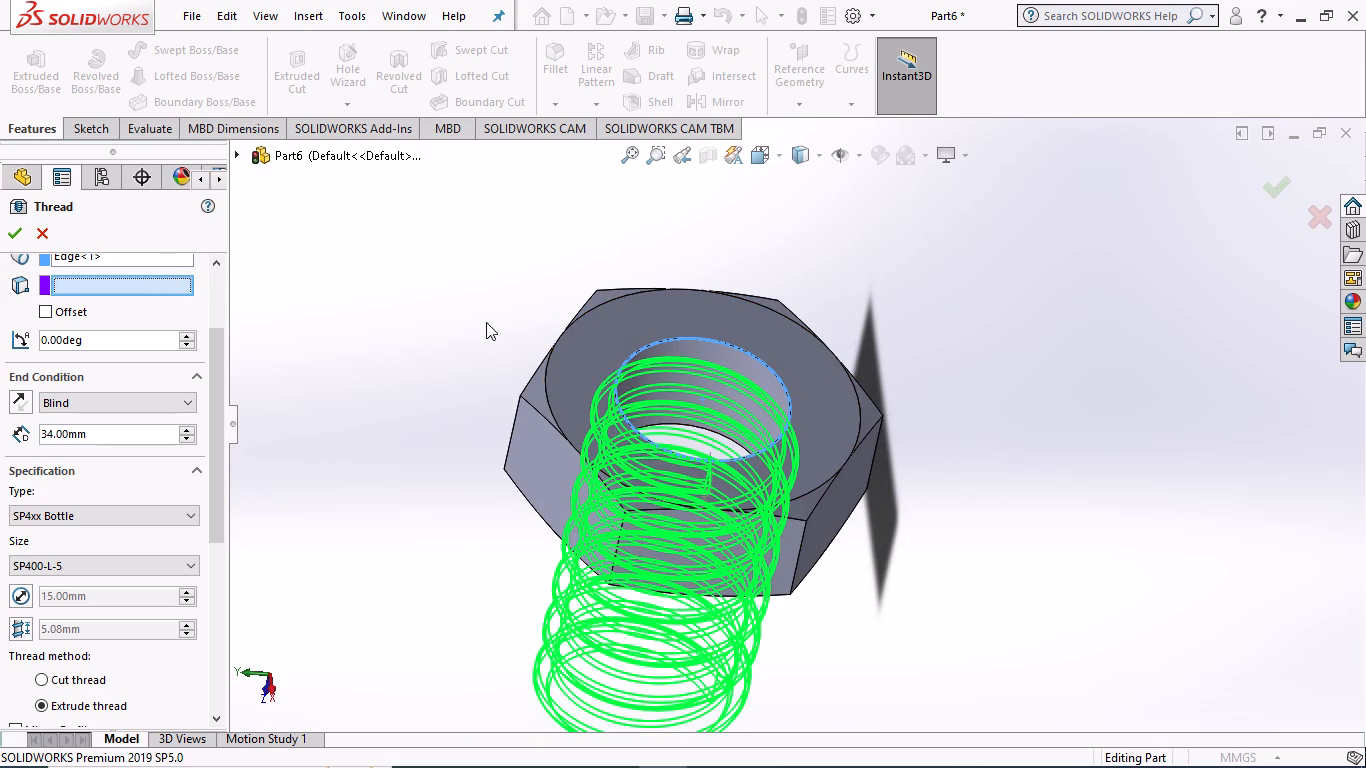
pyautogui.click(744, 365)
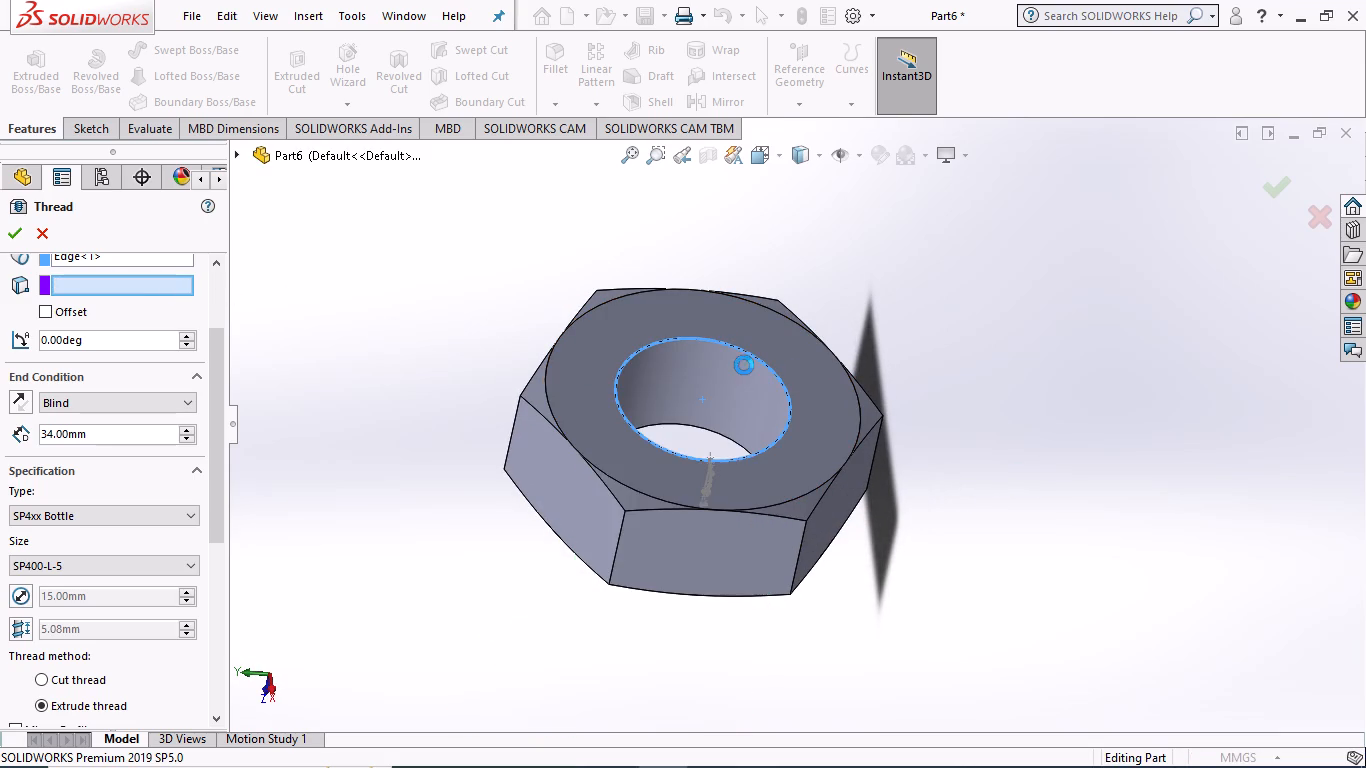
# Examine the extruded thread preview against the nut from several sides and try again to create the thread.
pyautogui.moveTo(411, 356); pyautogui.dragTo(429, 270, button='middle')
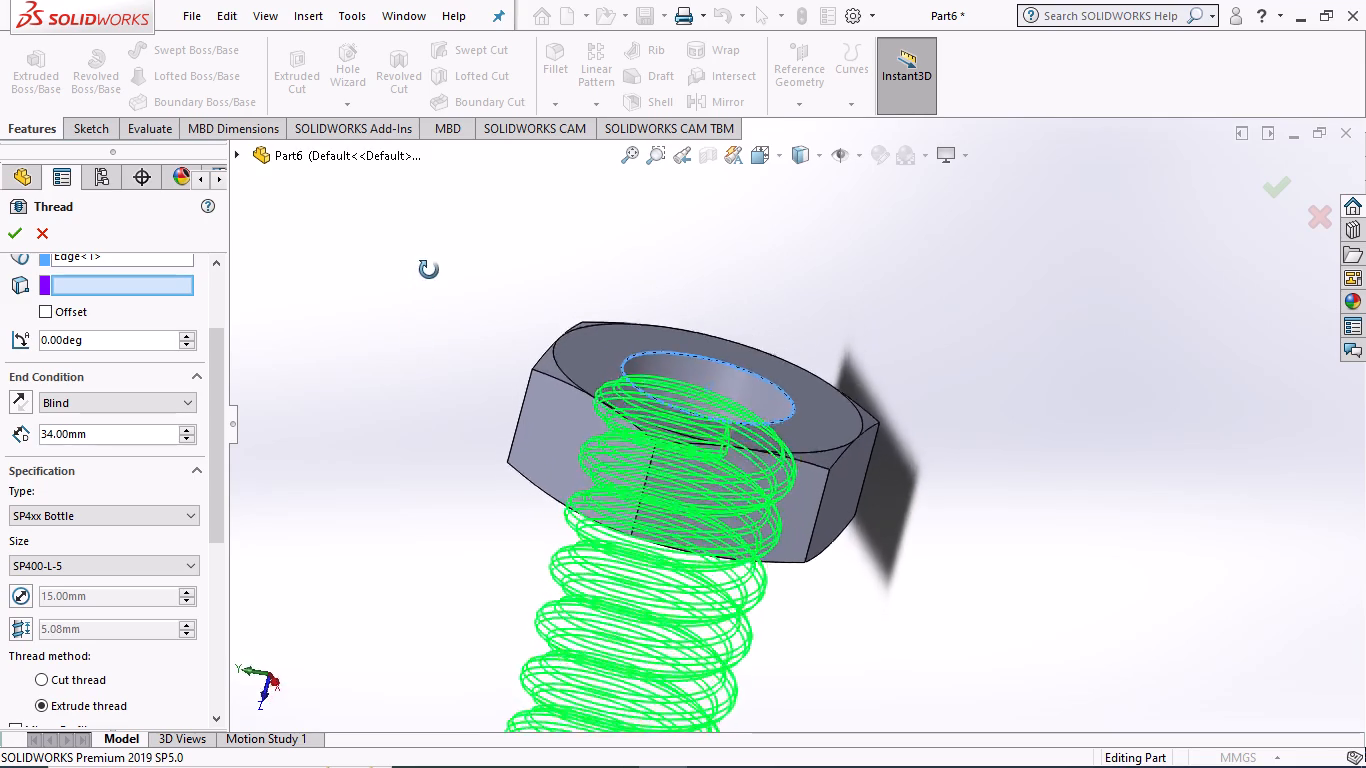
pyautogui.moveTo(429, 270); pyautogui.dragTo(389, 159, button='middle')
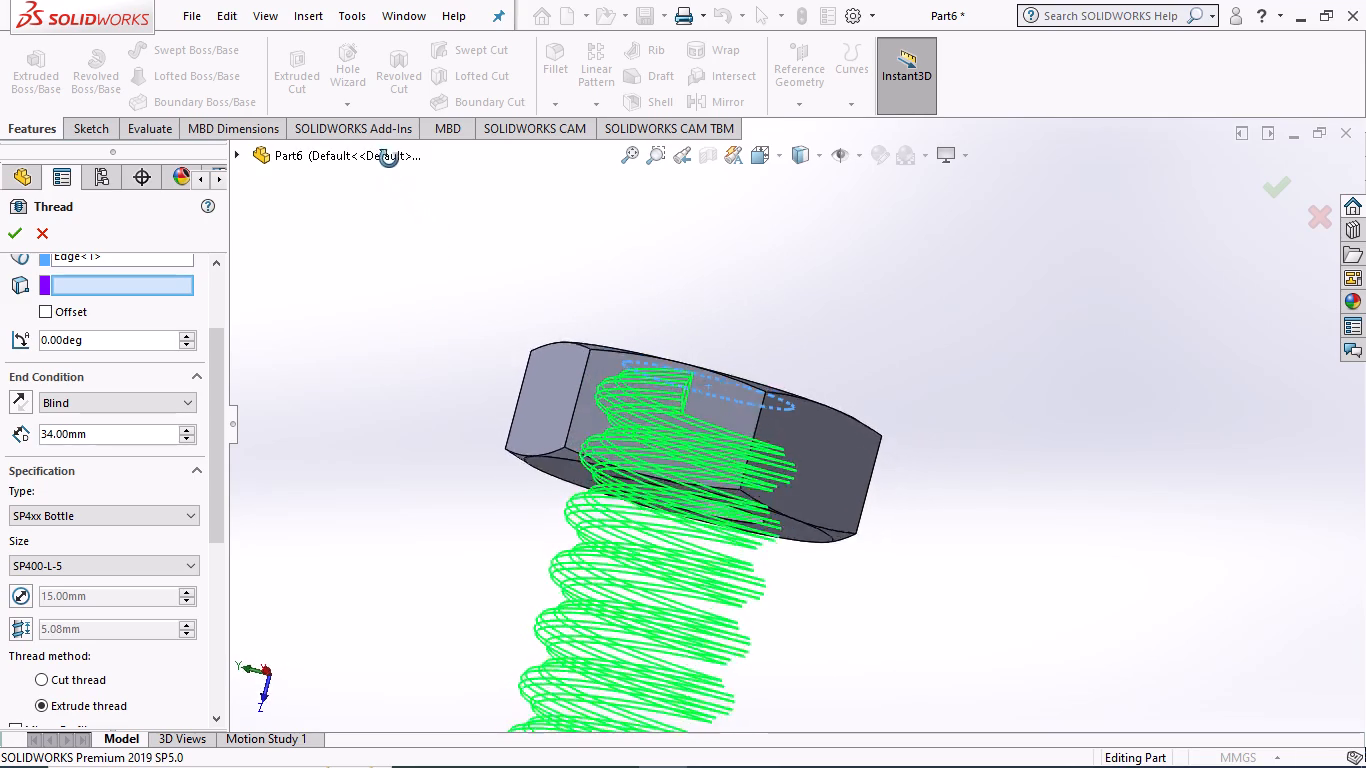
pyautogui.moveTo(389, 159); pyautogui.dragTo(313, 159, button='middle')
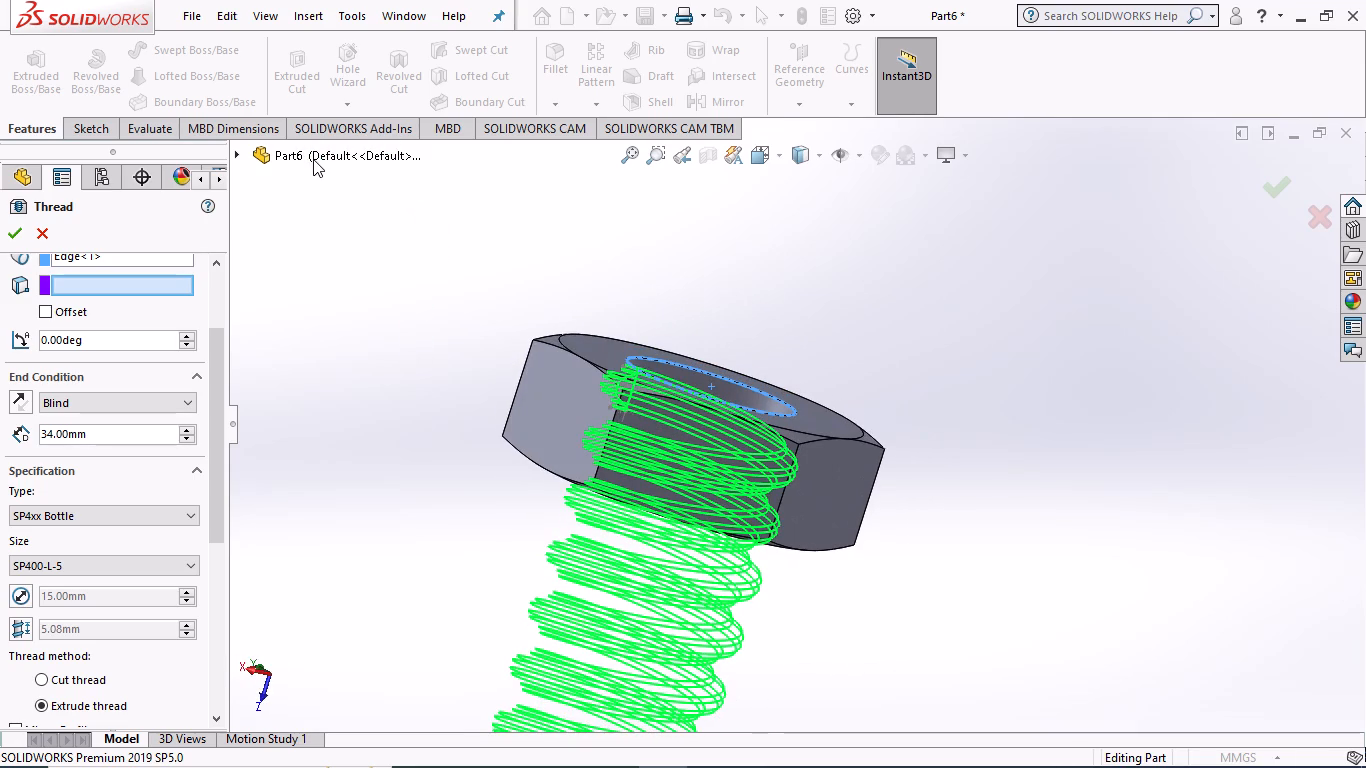
pyautogui.moveTo(1094, 537); pyautogui.dragTo(1094, 498, button='middle')
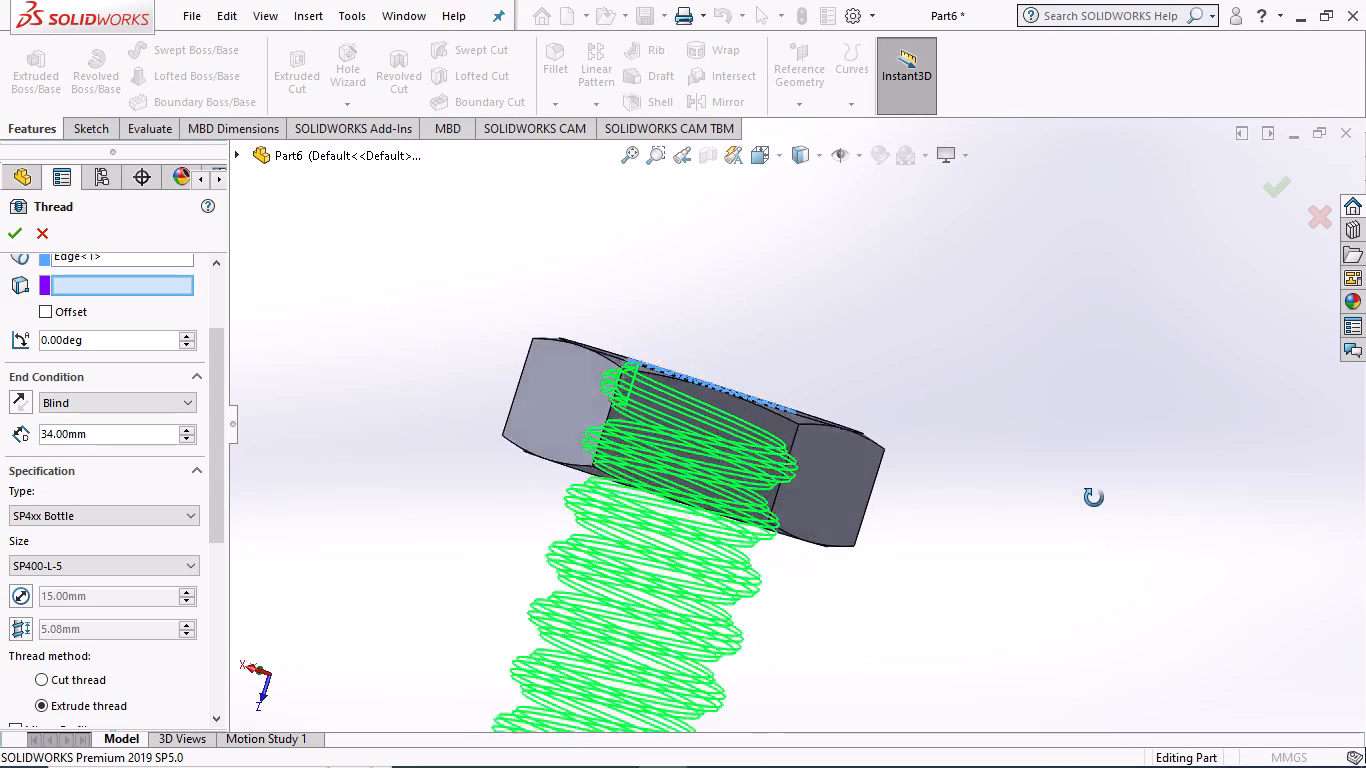
pyautogui.moveTo(1094, 498); pyautogui.dragTo(718, 291, button='middle')
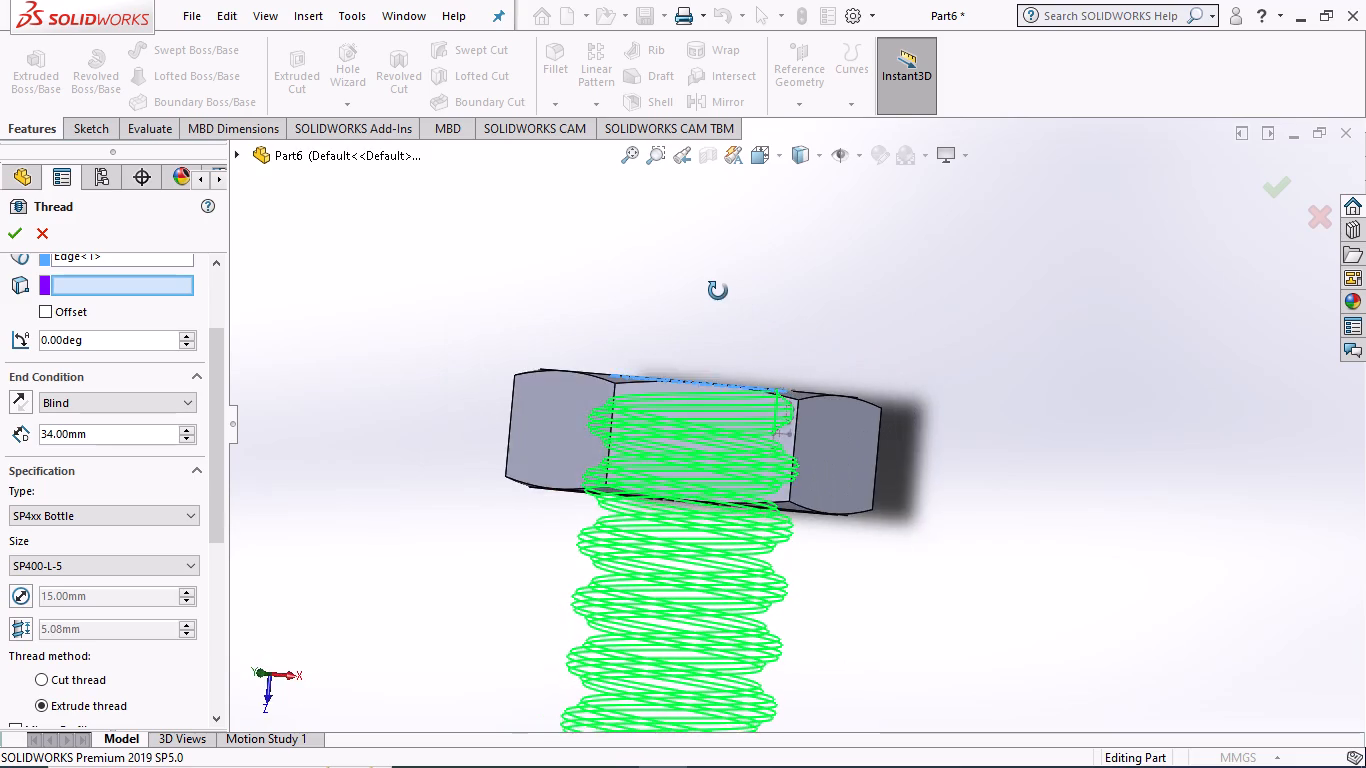
pyautogui.moveTo(718, 291); pyautogui.dragTo(703, 280, button='middle')
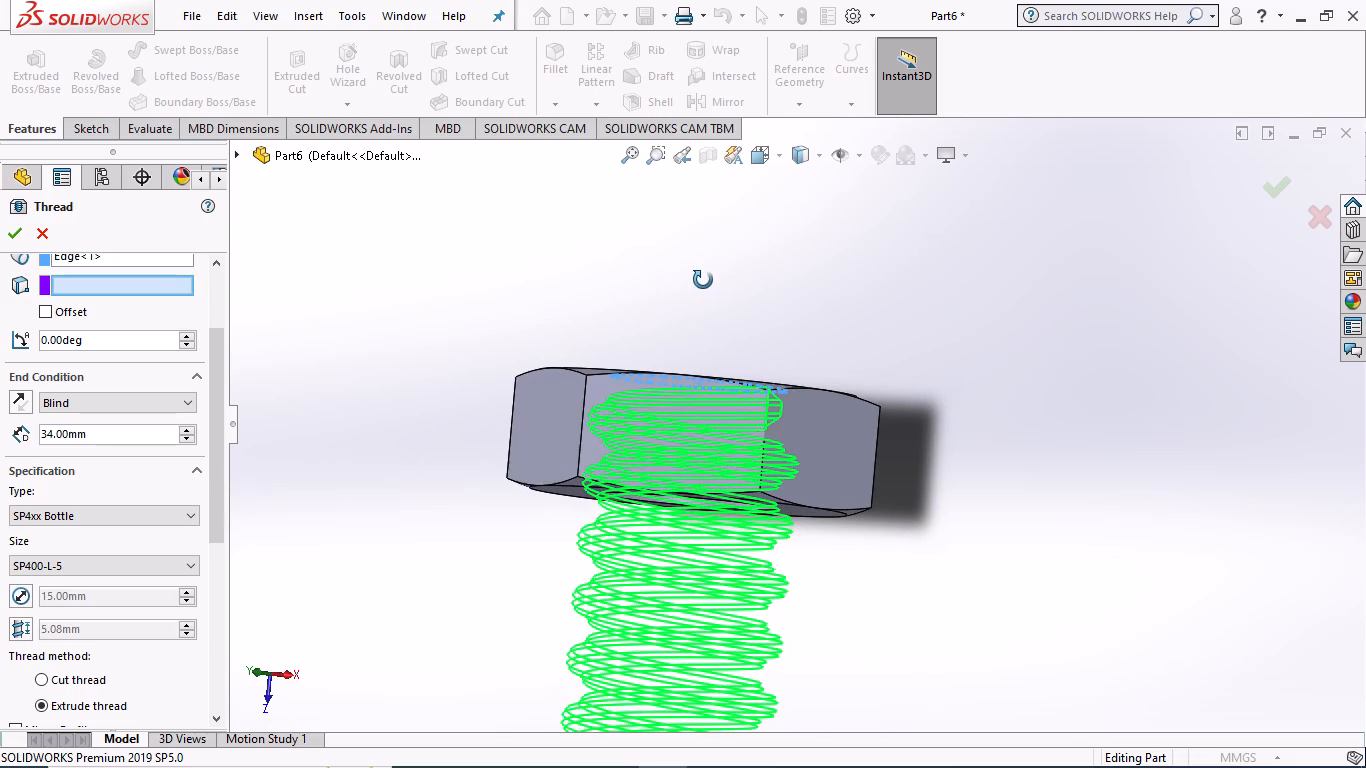
pyautogui.moveTo(703, 280); pyautogui.dragTo(715, 298, button='middle')
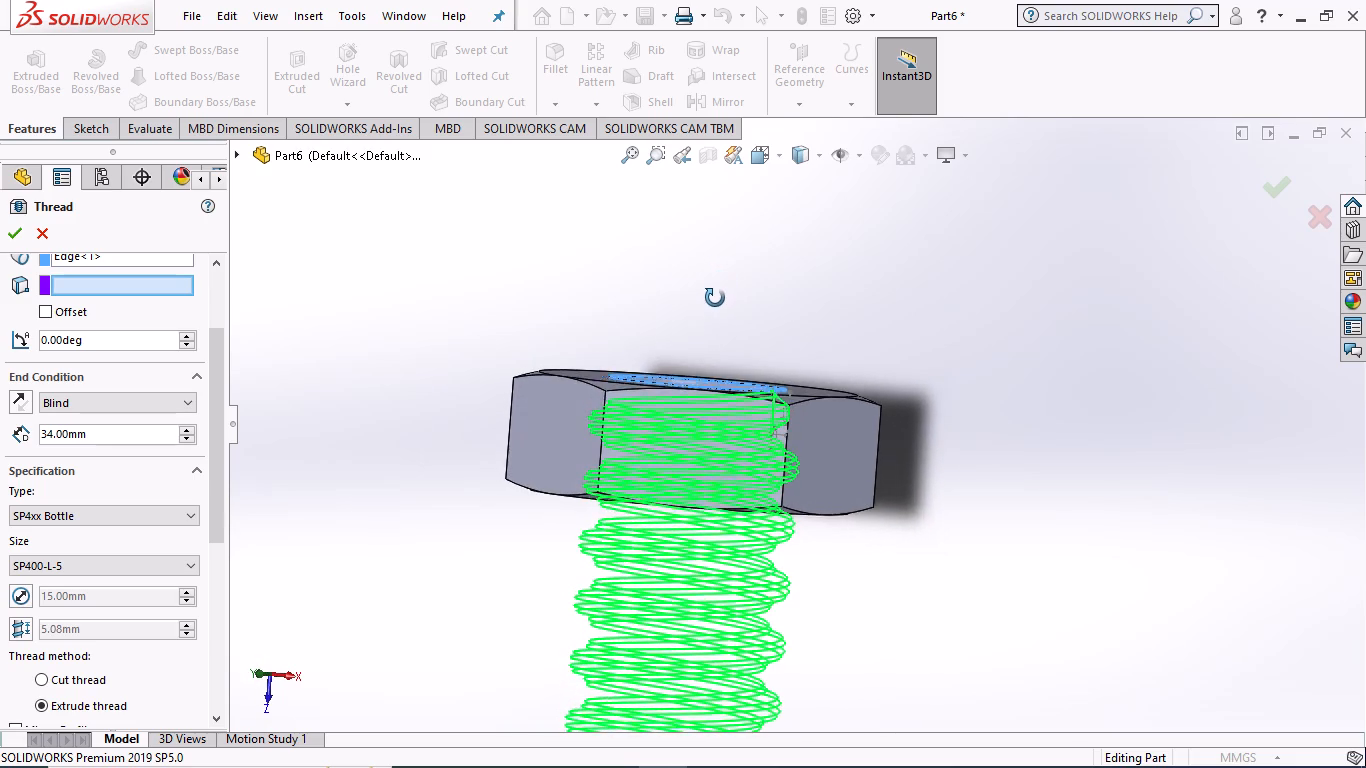
pyautogui.moveTo(715, 298); pyautogui.dragTo(718, 281, button='middle')
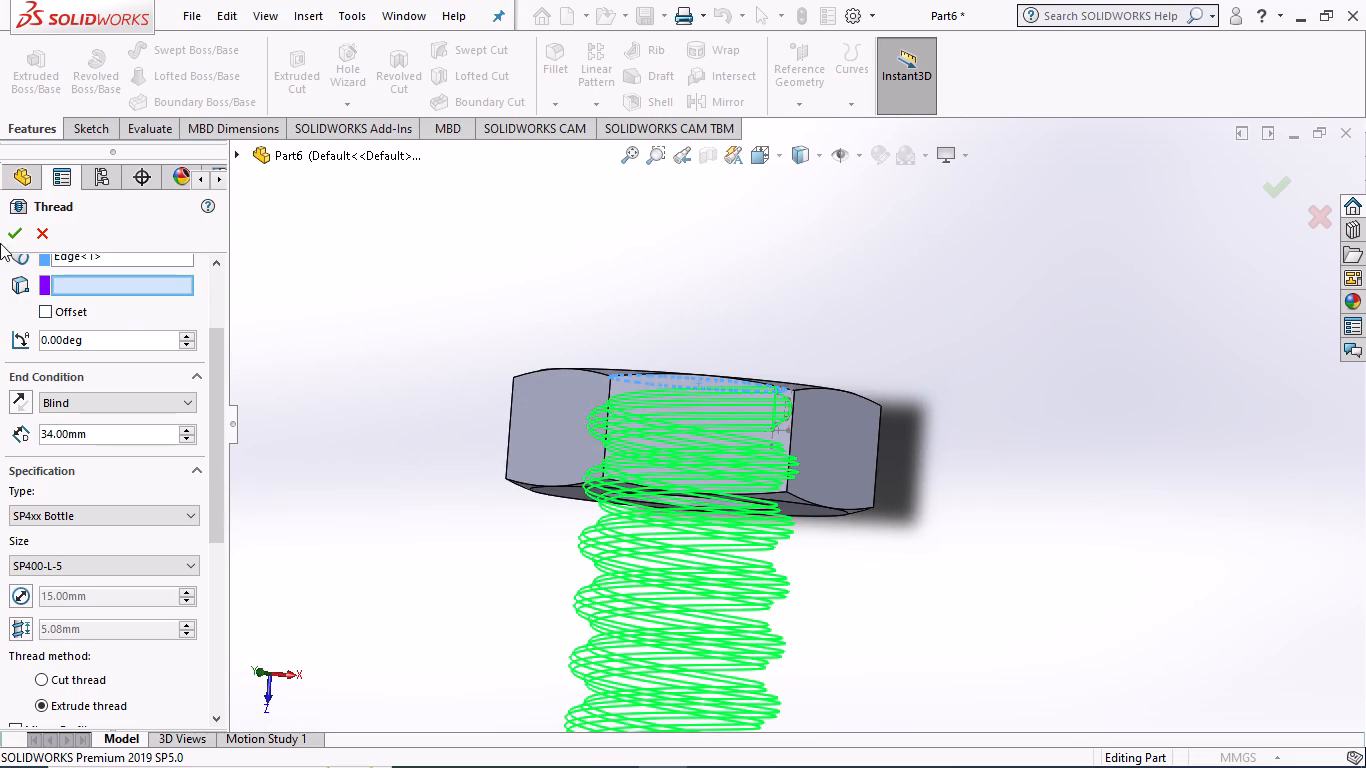
pyautogui.click(17, 233)
# Switch the thread method to Cut thread and create the thread in the nut's hole.
pyautogui.scroll(-3, 202, 539)
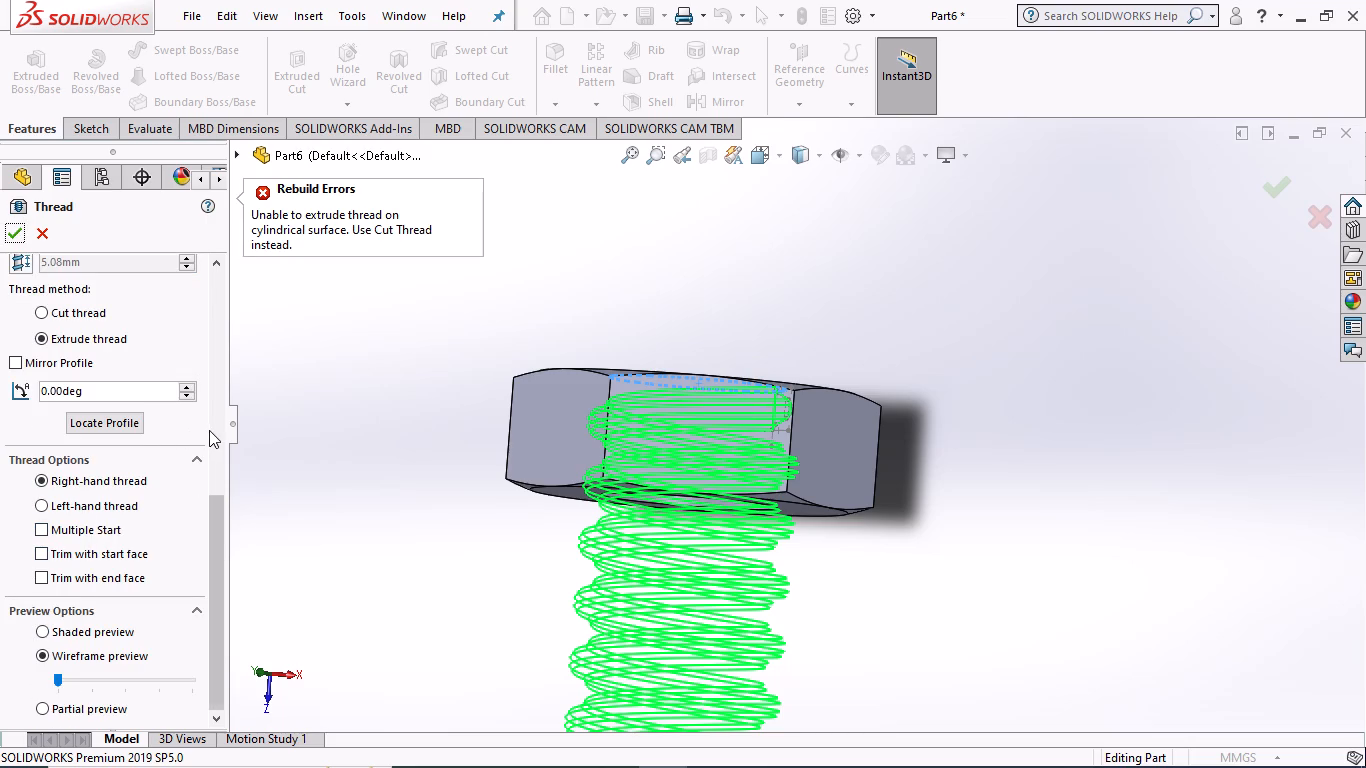
pyautogui.scroll(-3, 209, 430)
pyautogui.scroll(1, 210, 431)
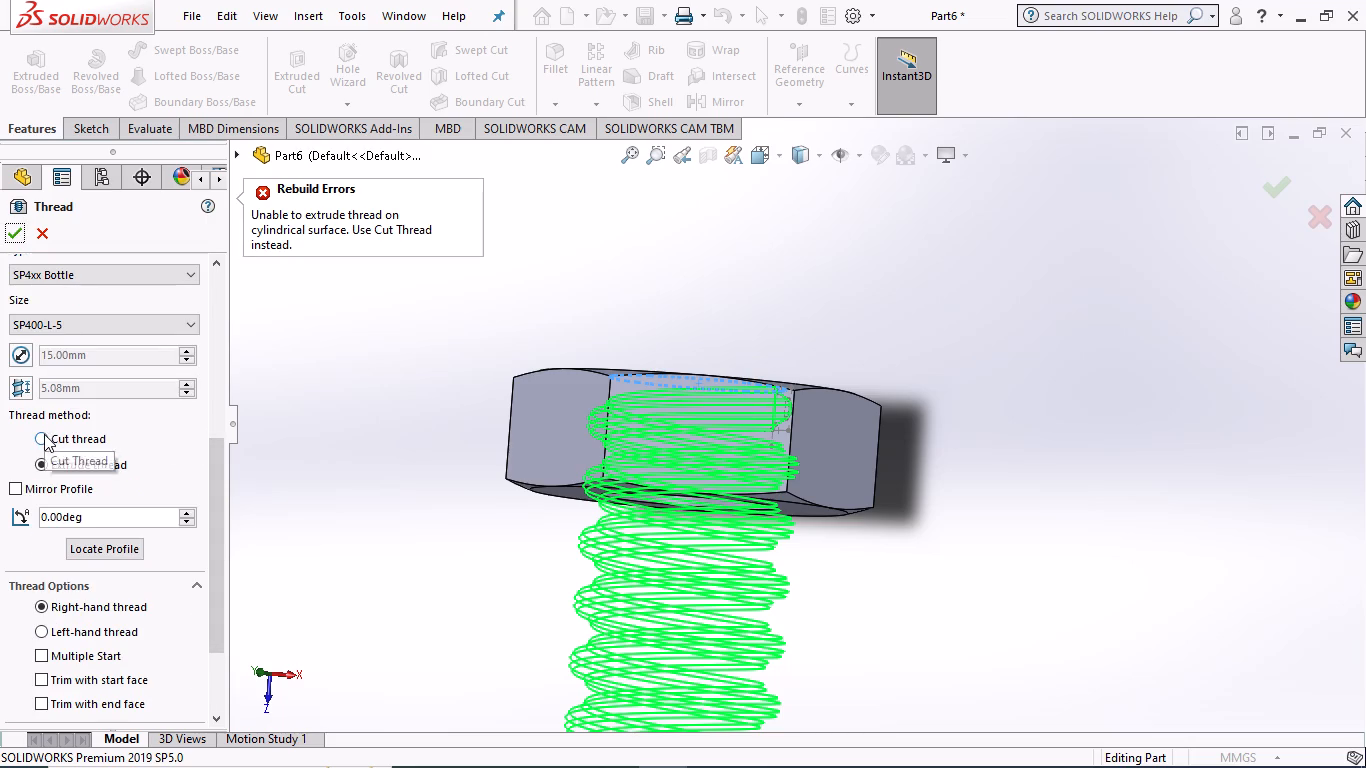
pyautogui.click(44, 434)
pyautogui.click(5, 233)
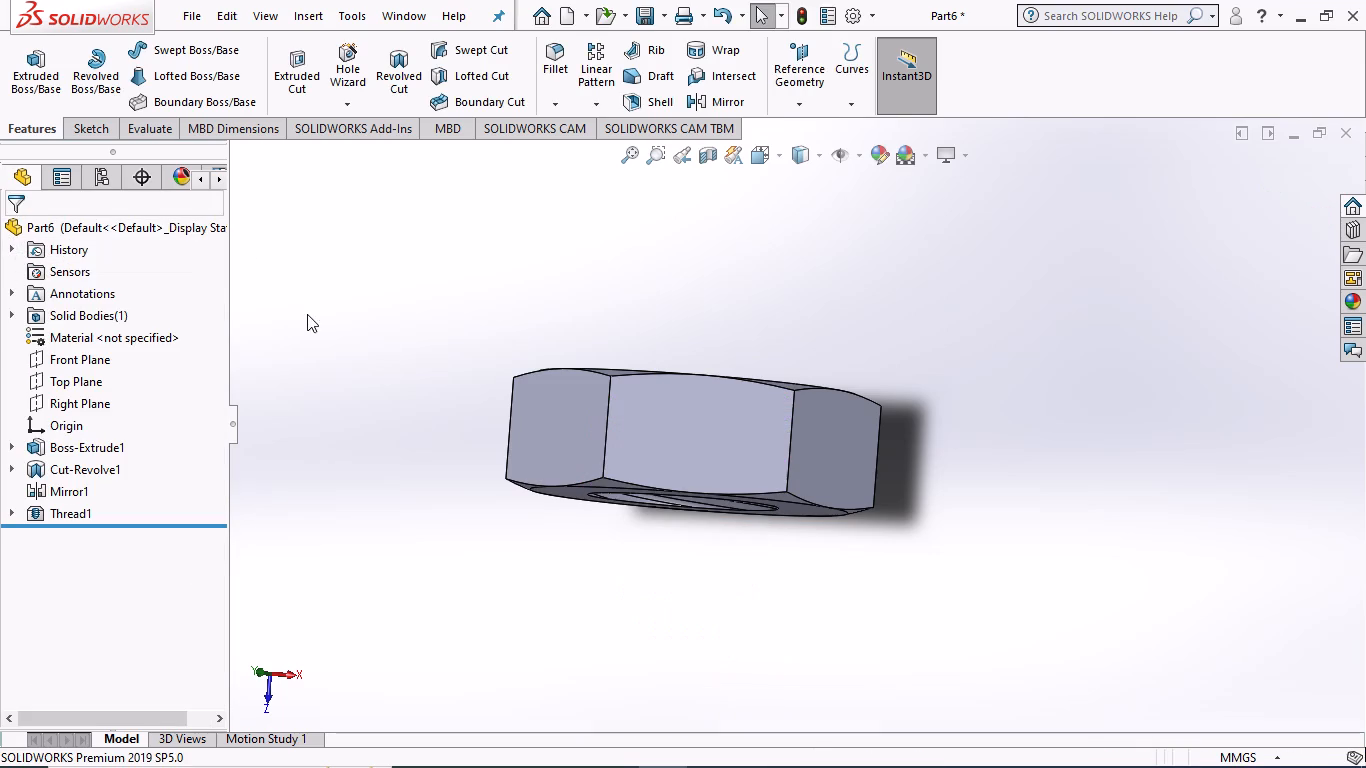
# Save the threaded nut as "lock nut" in the assembly 2 folder, without rebuilding the document.
pyautogui.moveTo(384, 340); pyautogui.dragTo(263, 462, button='middle')
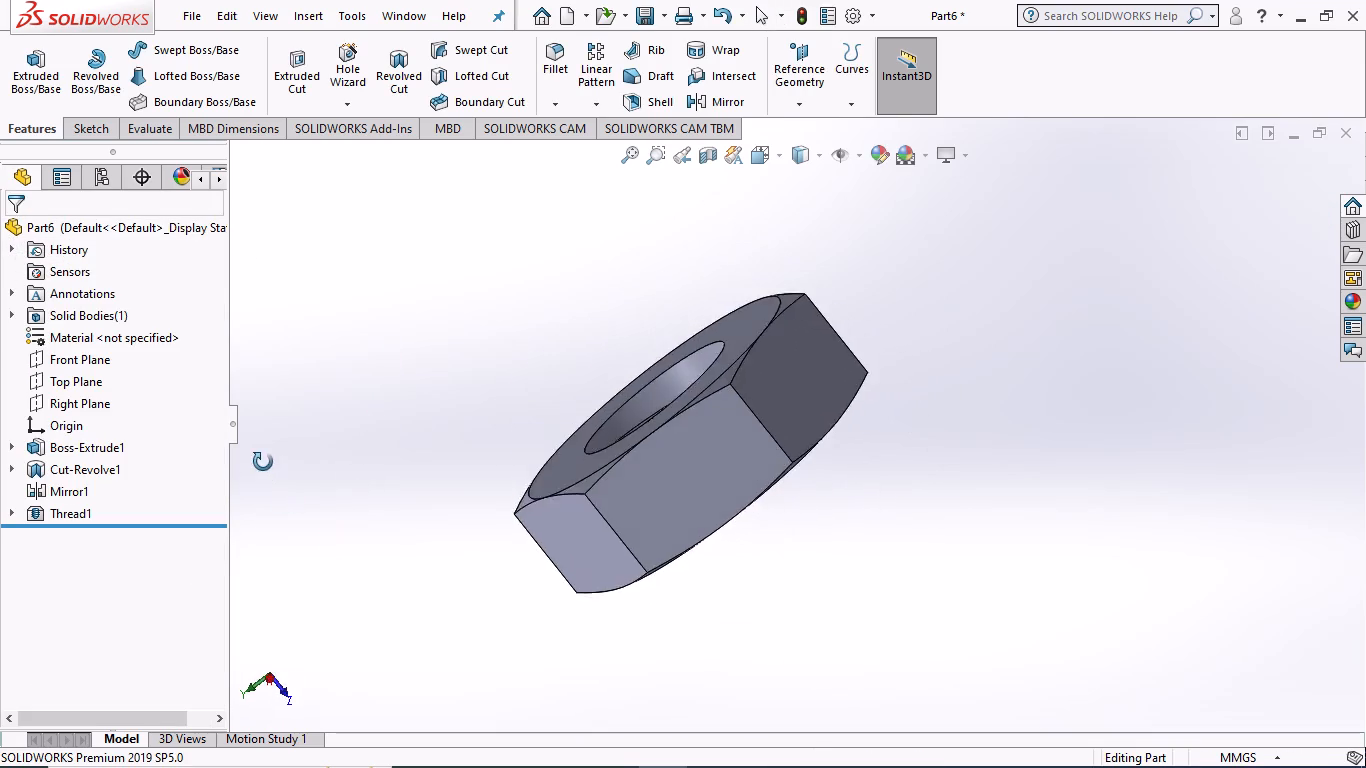
pyautogui.moveTo(263, 462); pyautogui.dragTo(1, 139, button='middle')
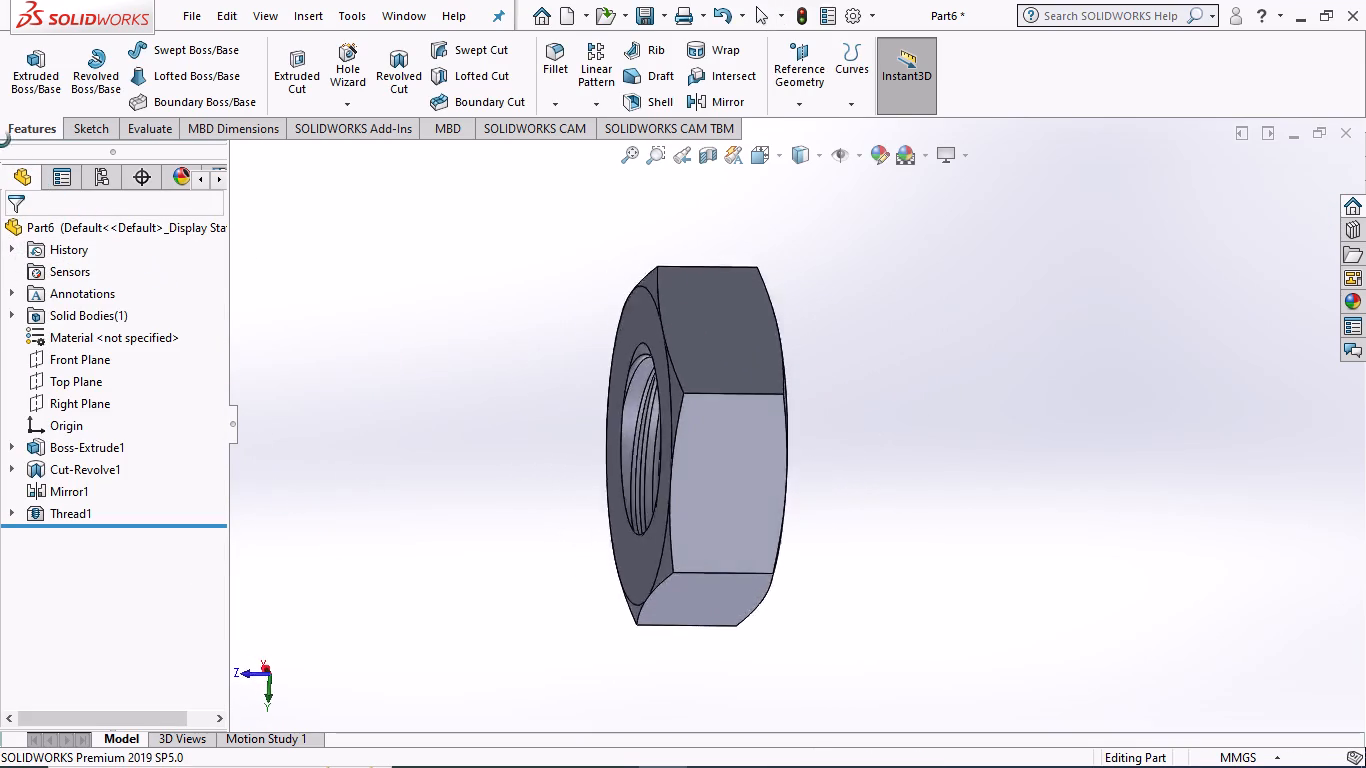
pyautogui.moveTo(1, 139); pyautogui.dragTo(0, 69, button='middle')
pyautogui.moveTo(1003, 384); pyautogui.dragTo(734, 337, button='middle')
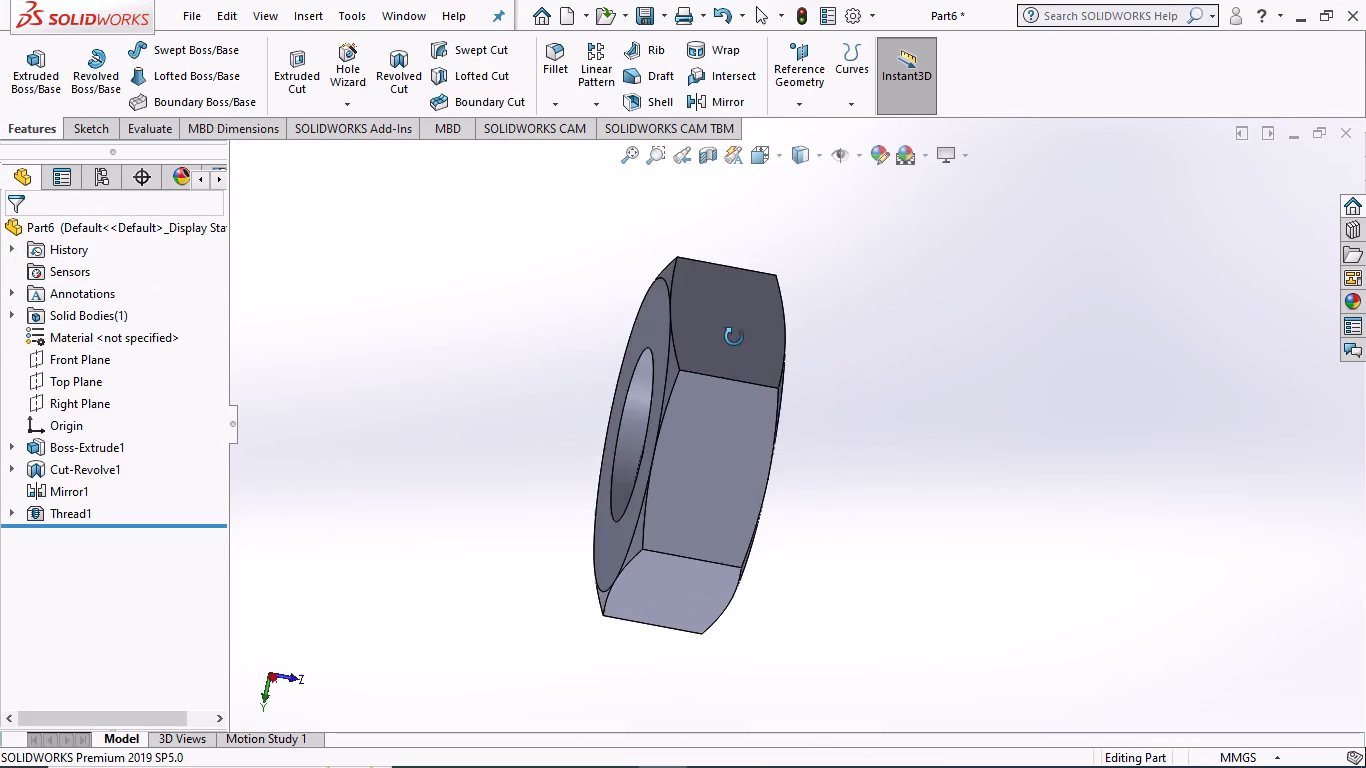
pyautogui.moveTo(734, 337); pyautogui.dragTo(1015, 348, button='middle')
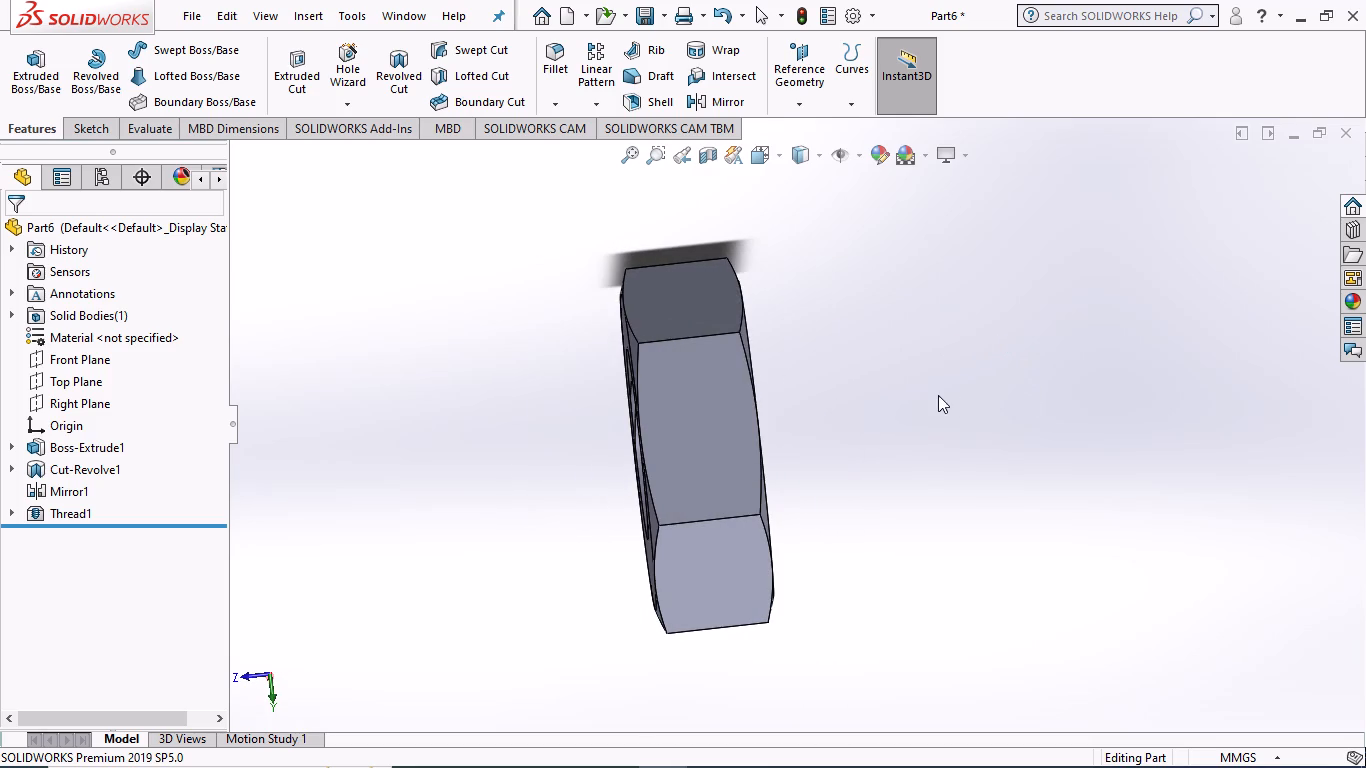
pyautogui.moveTo(938, 395); pyautogui.dragTo(1056, 372, button='middle')
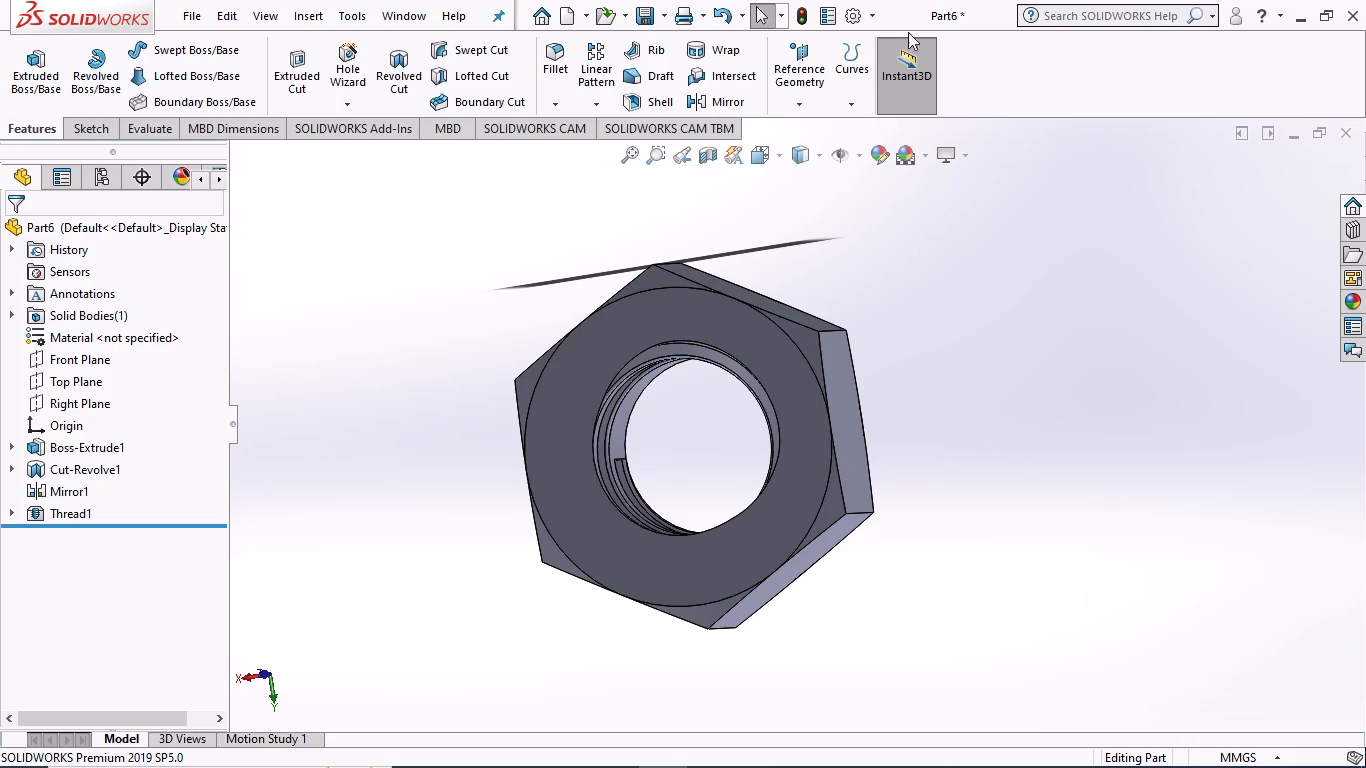
pyautogui.hotkey('ctrl', 's')
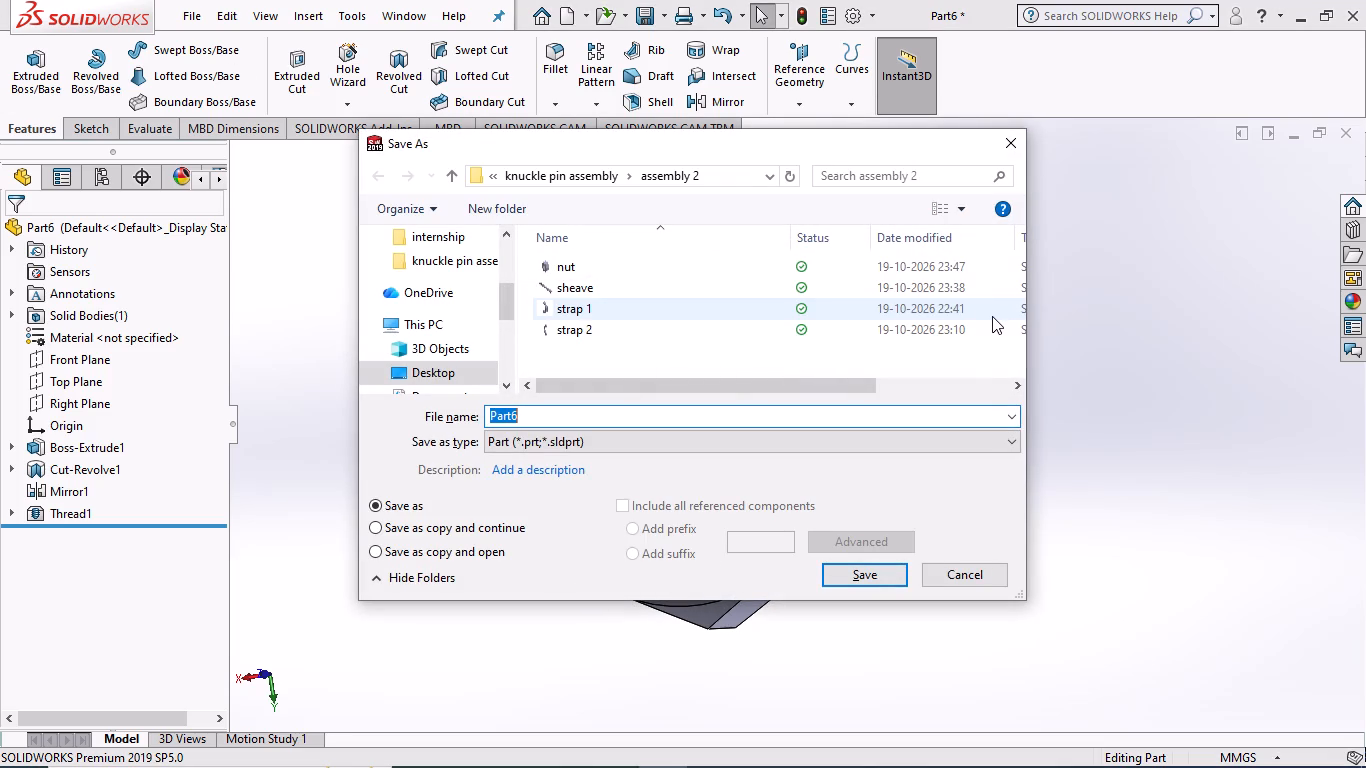
pyautogui.press('BackSpace')
pyautogui.write('lock nut')
pyautogui.press('Return')
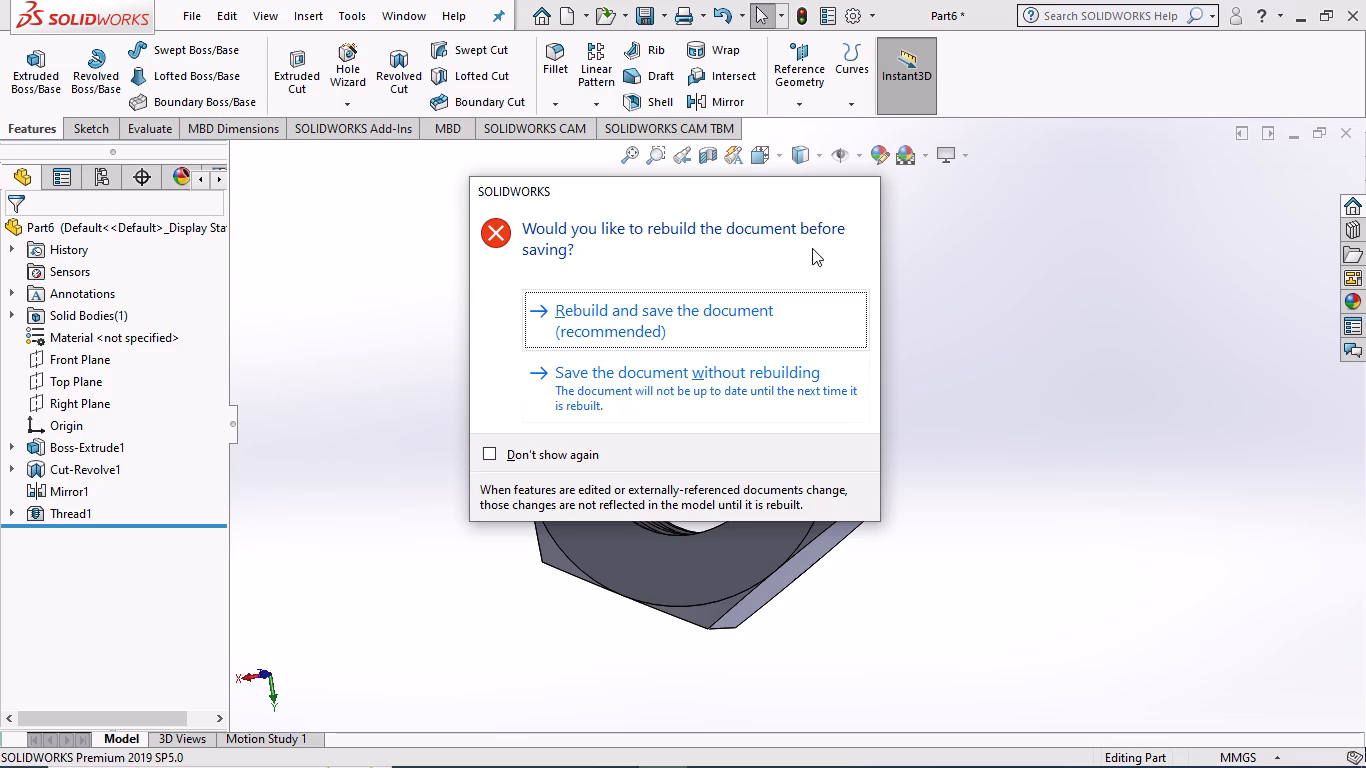
pyautogui.click(615, 379)
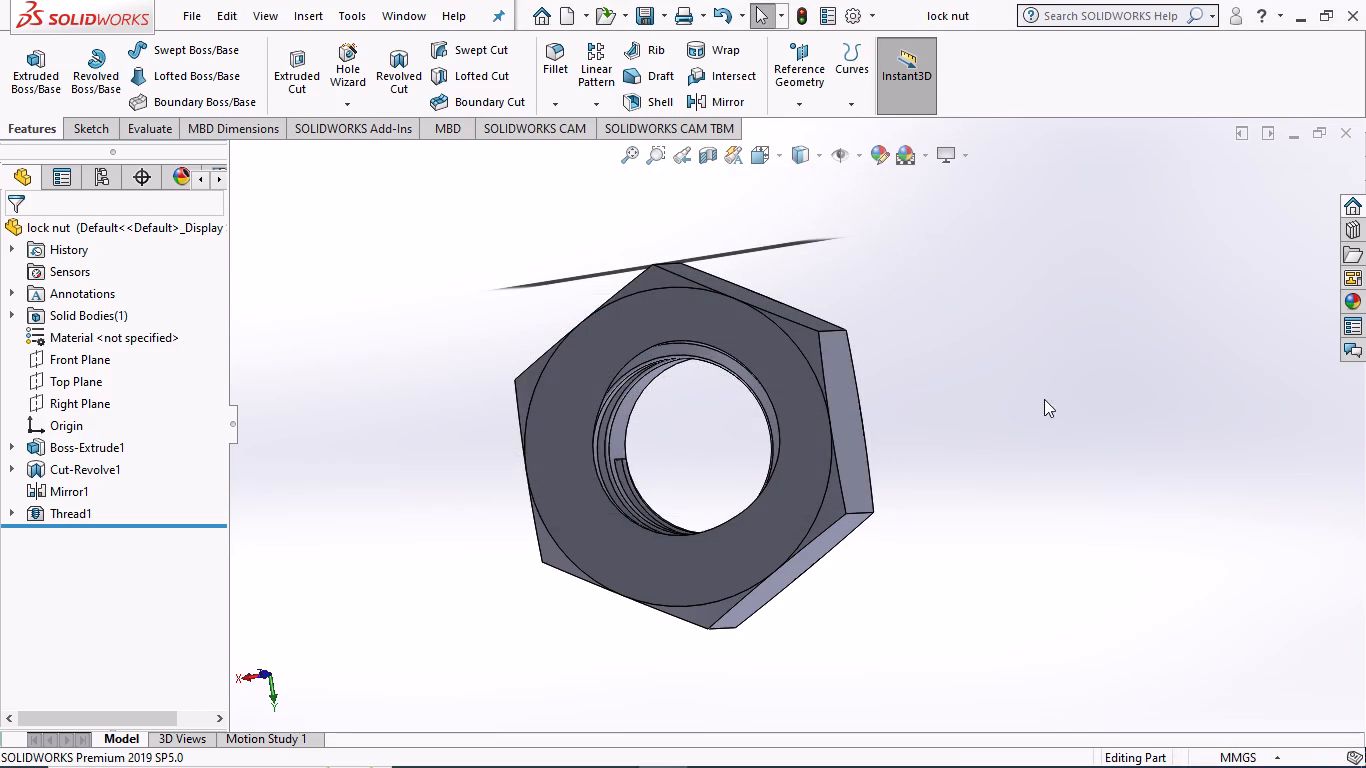
# Close the lock nut part and create a new part document.
pyautogui.scroll(1, 1057, 396)
pyautogui.moveTo(1041, 388); pyautogui.dragTo(740, 349, button='middle')
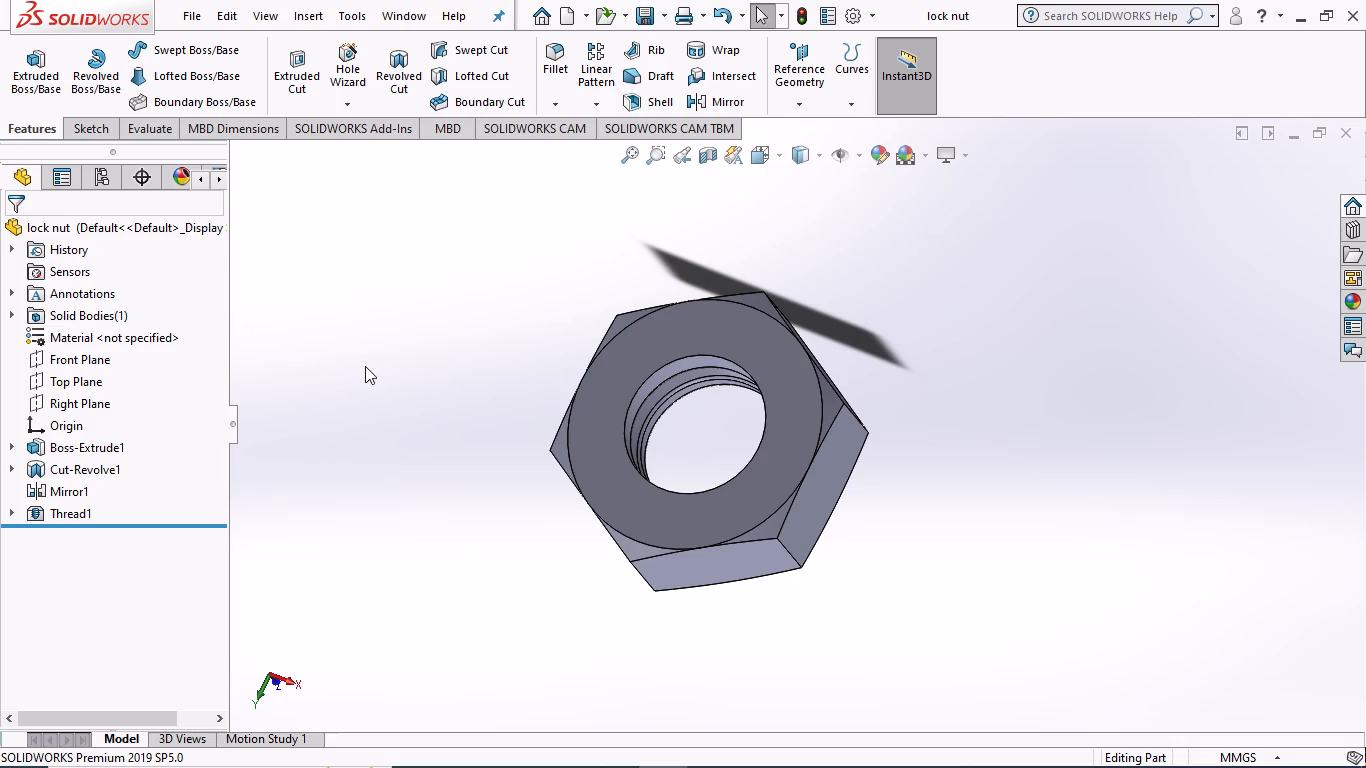
pyautogui.moveTo(382, 457); pyautogui.dragTo(535, 640, button='middle')
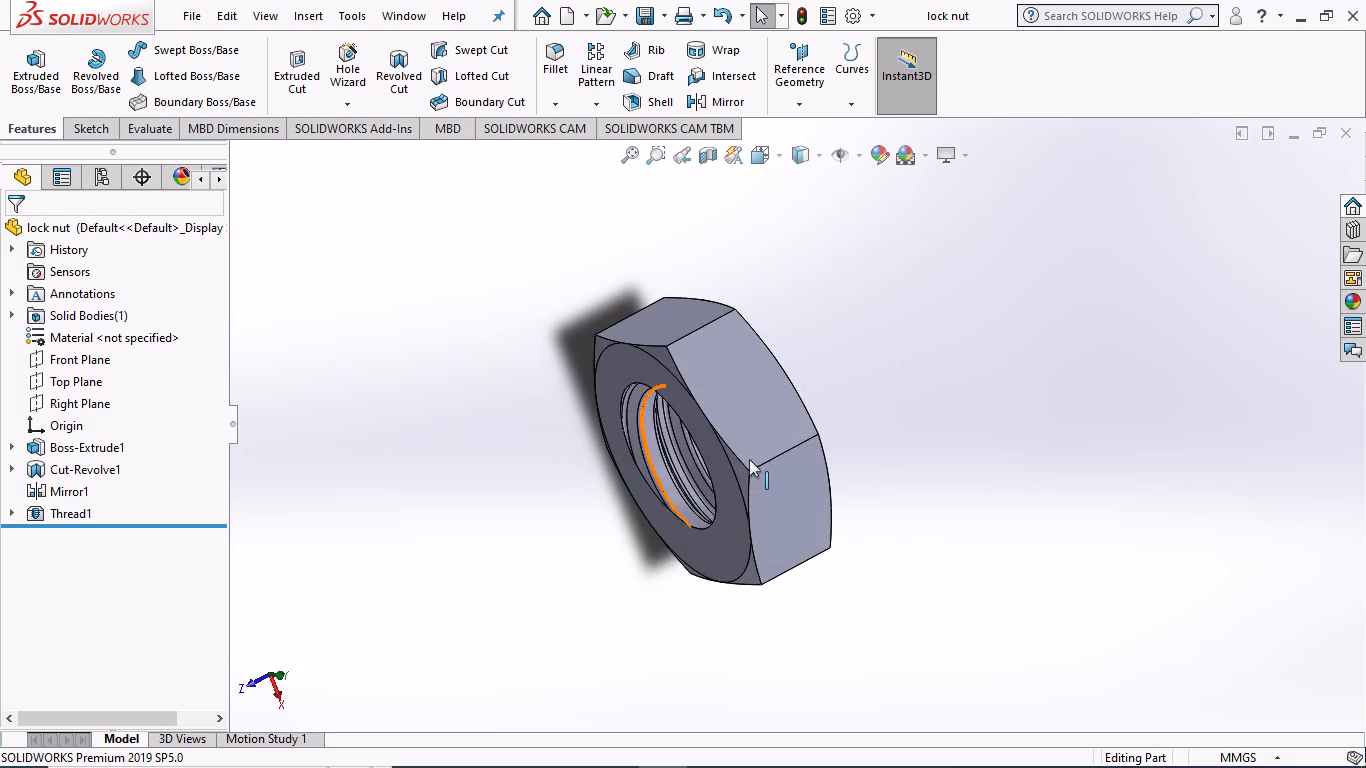
pyautogui.moveTo(932, 339); pyautogui.dragTo(1042, 457, button='middle')
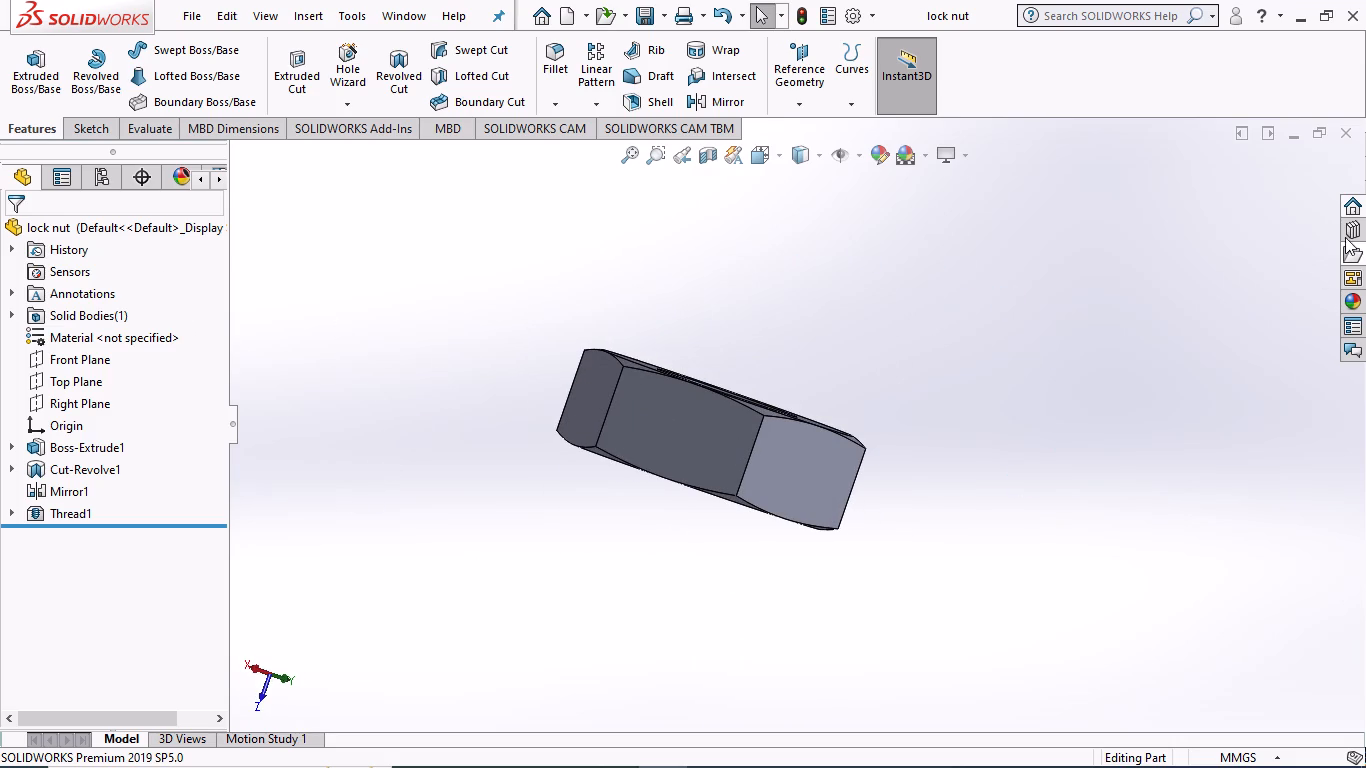
pyautogui.click(1346, 130)
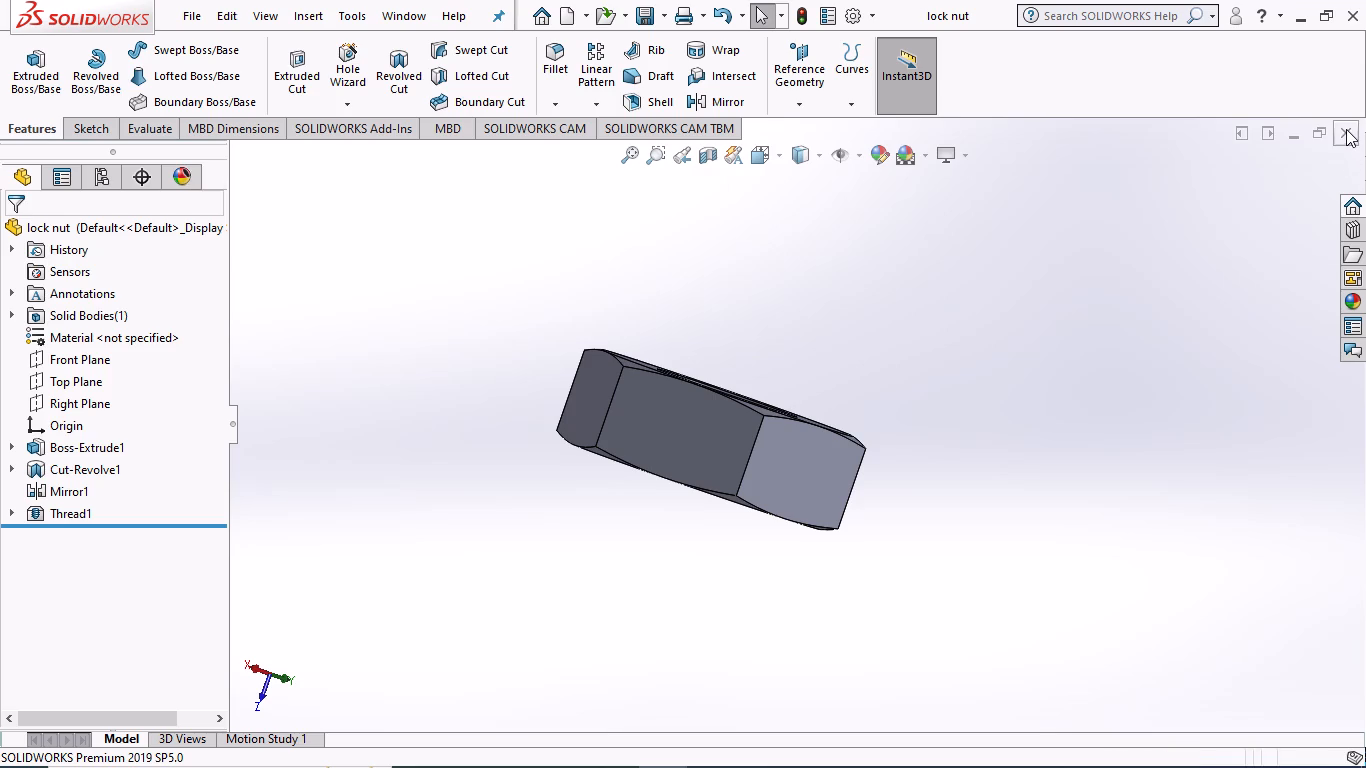
pyautogui.click(388, 14)
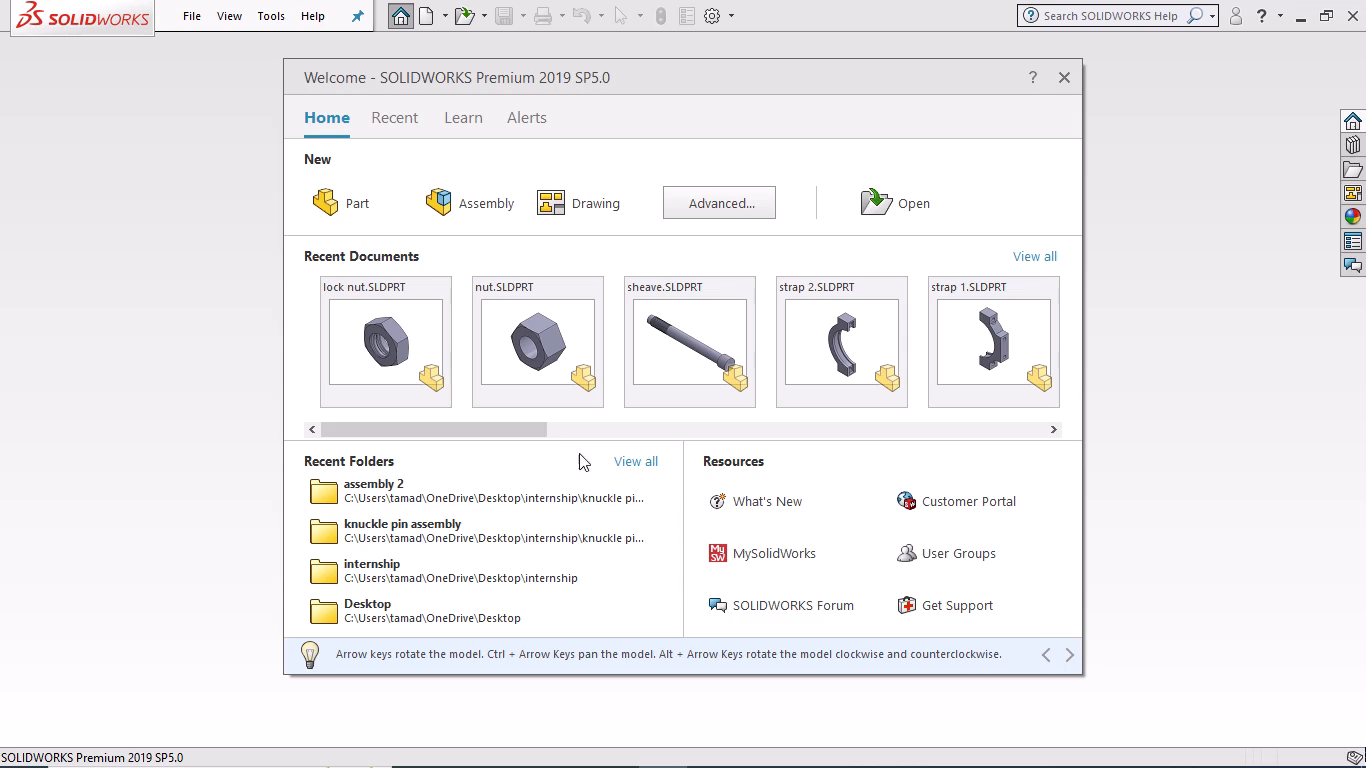
pyautogui.click(341, 205)
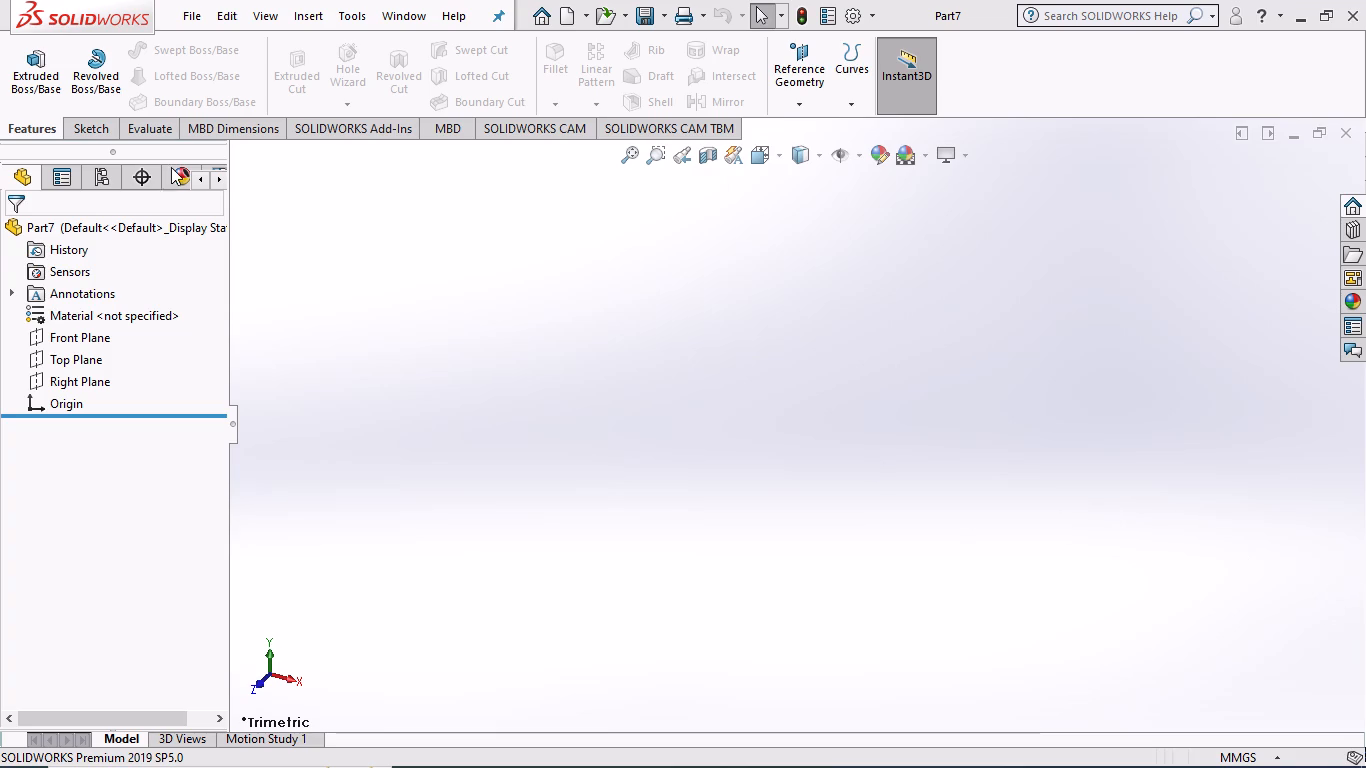
# Sketch a vertical centerline about 190 mm long and a horizontal one about 367 mm long through the origin on the Front Plane.
pyautogui.click(88, 335)
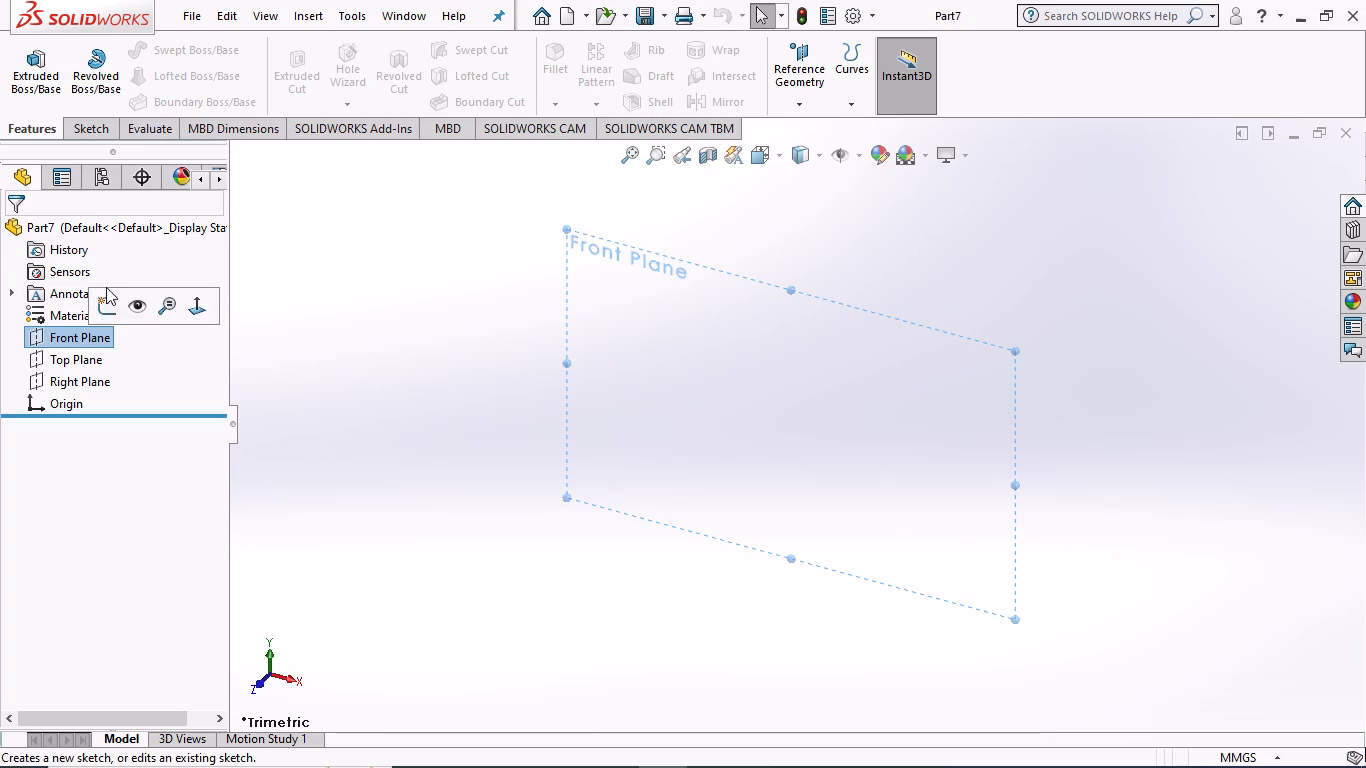
pyautogui.click(99, 308)
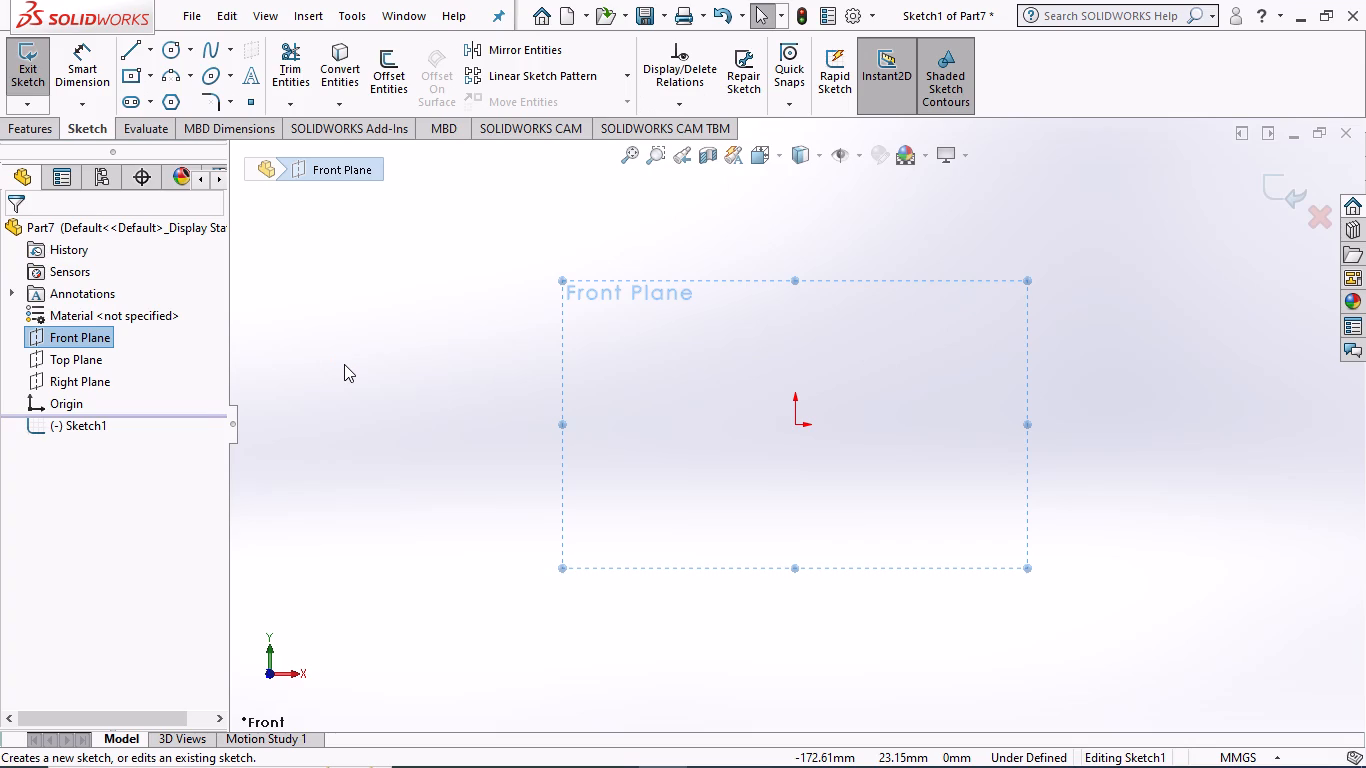
pyautogui.click(155, 45)
pyautogui.click(151, 99)
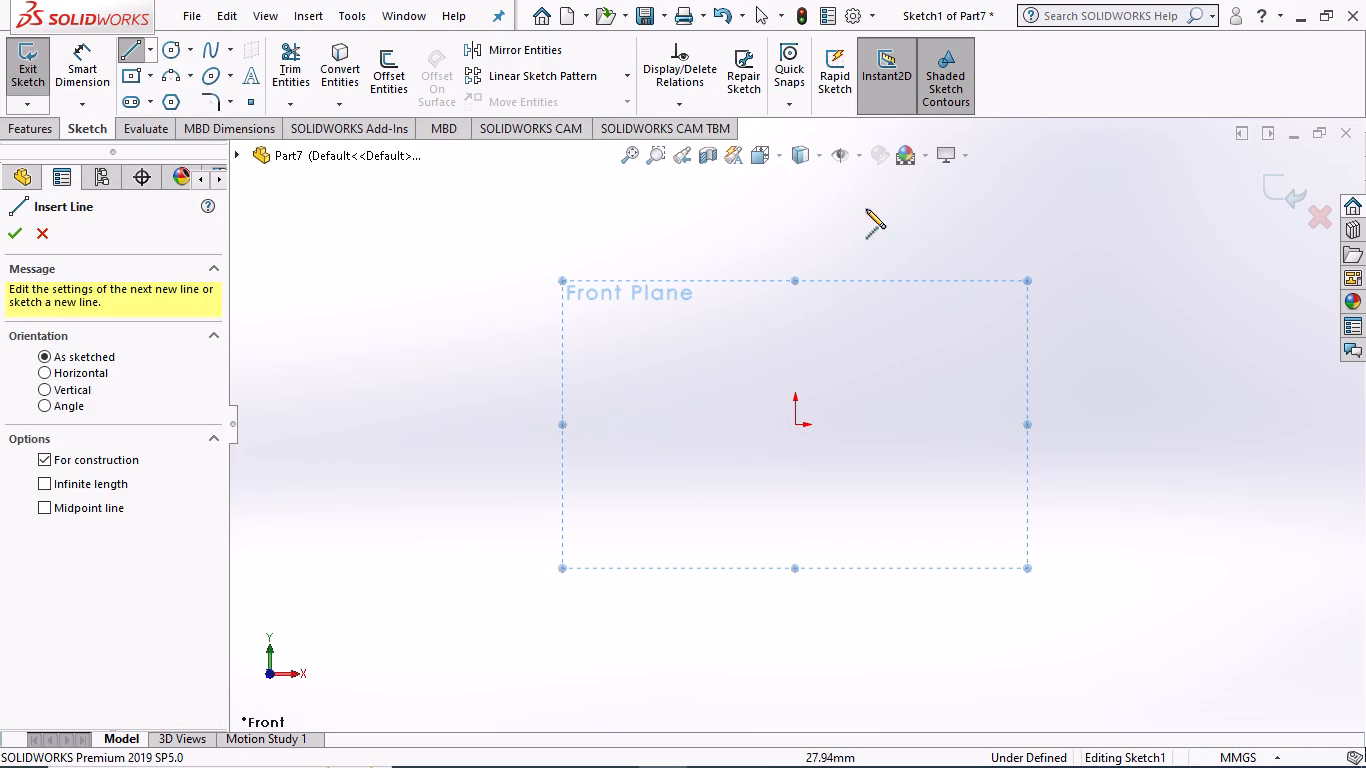
pyautogui.click(794, 195)
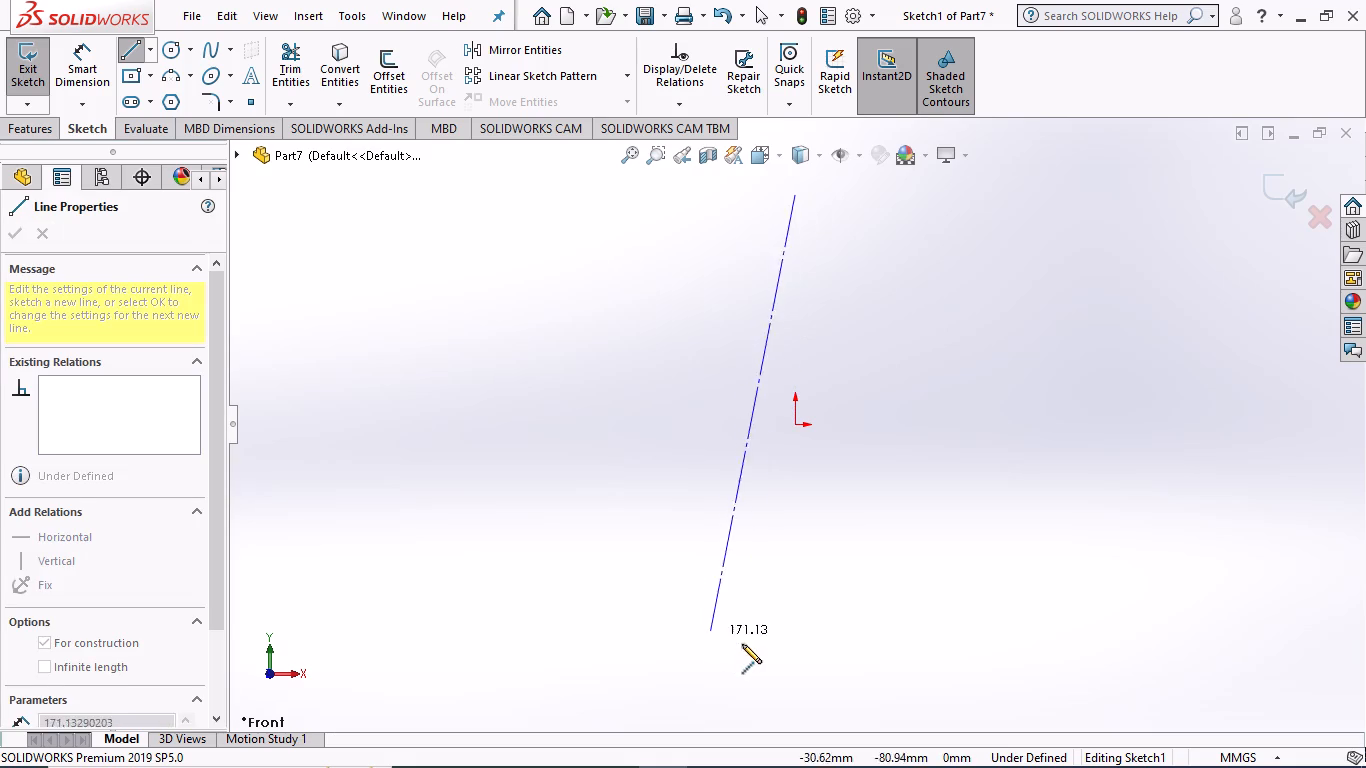
pyautogui.click(798, 691)
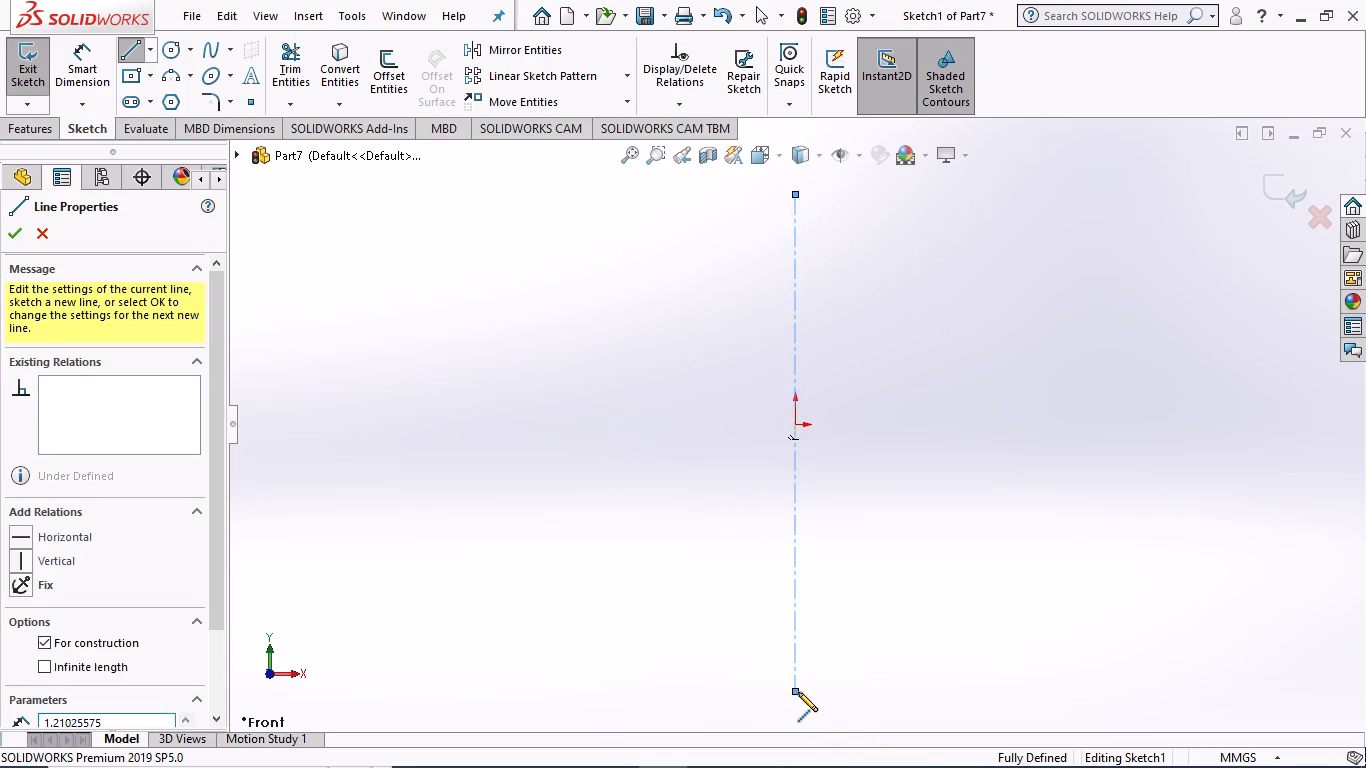
pyautogui.press('Escape')
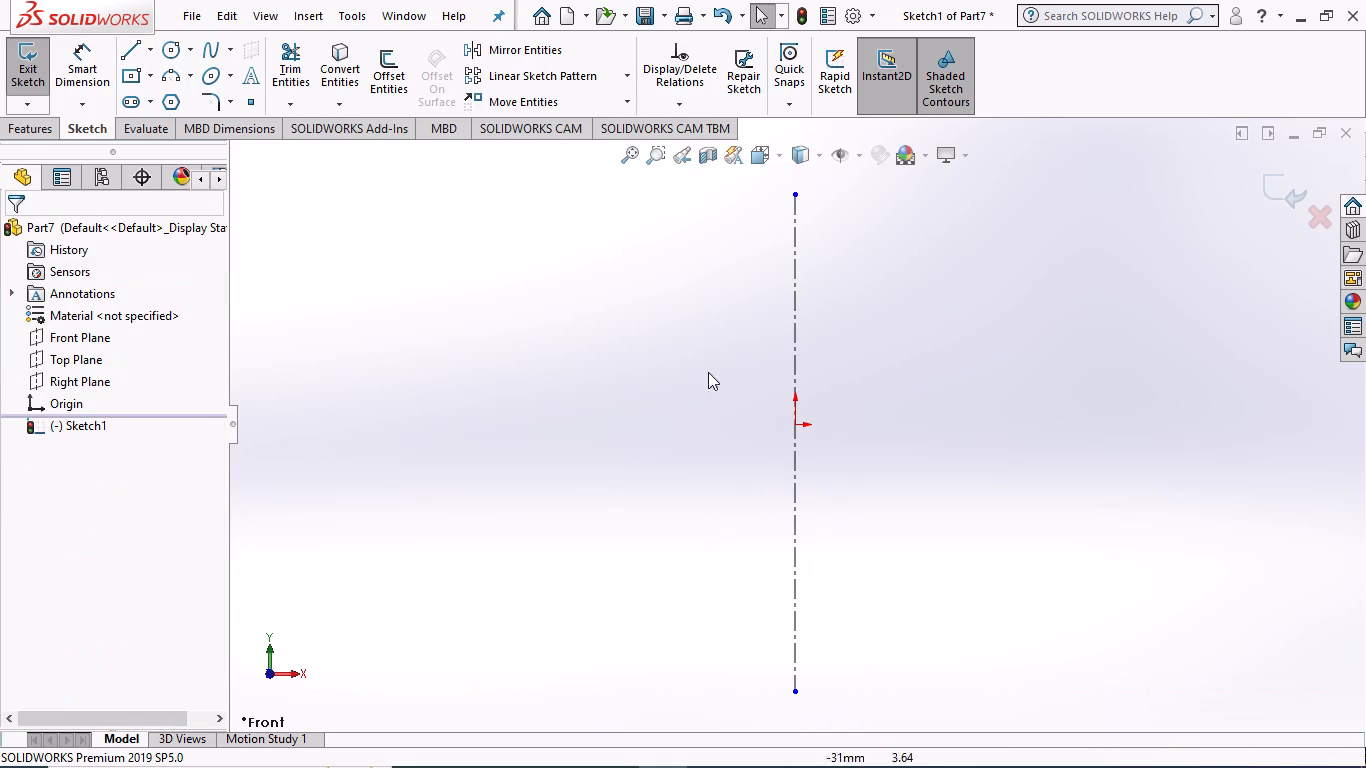
pyautogui.click(150, 45)
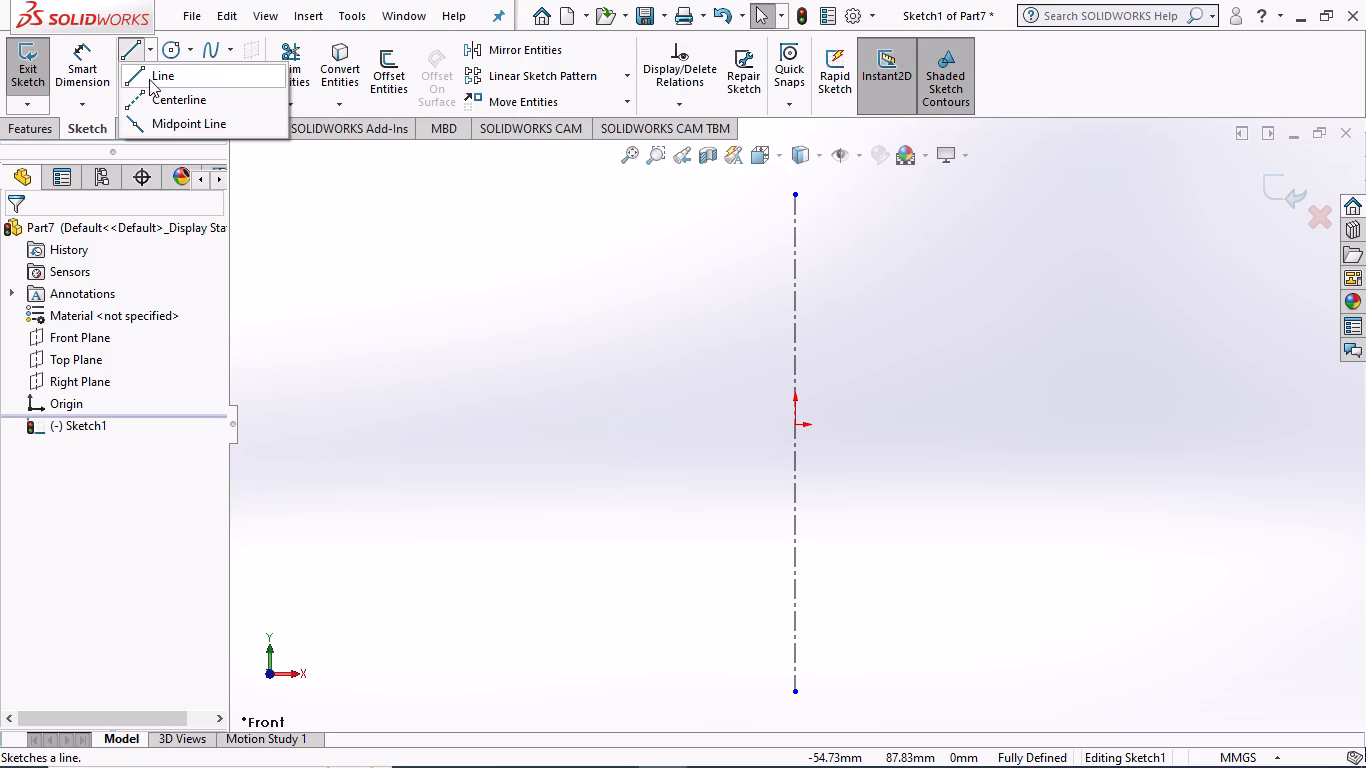
pyautogui.click(149, 92)
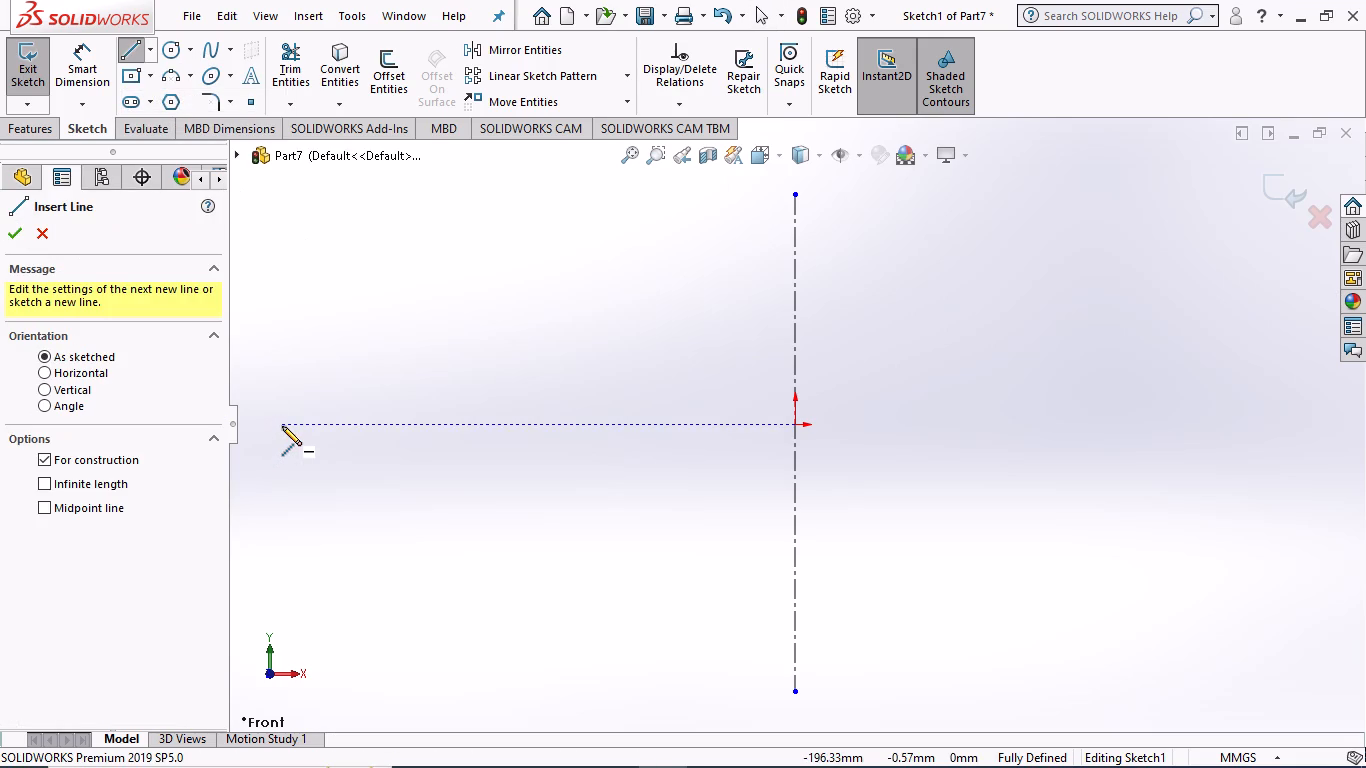
pyautogui.click(282, 426)
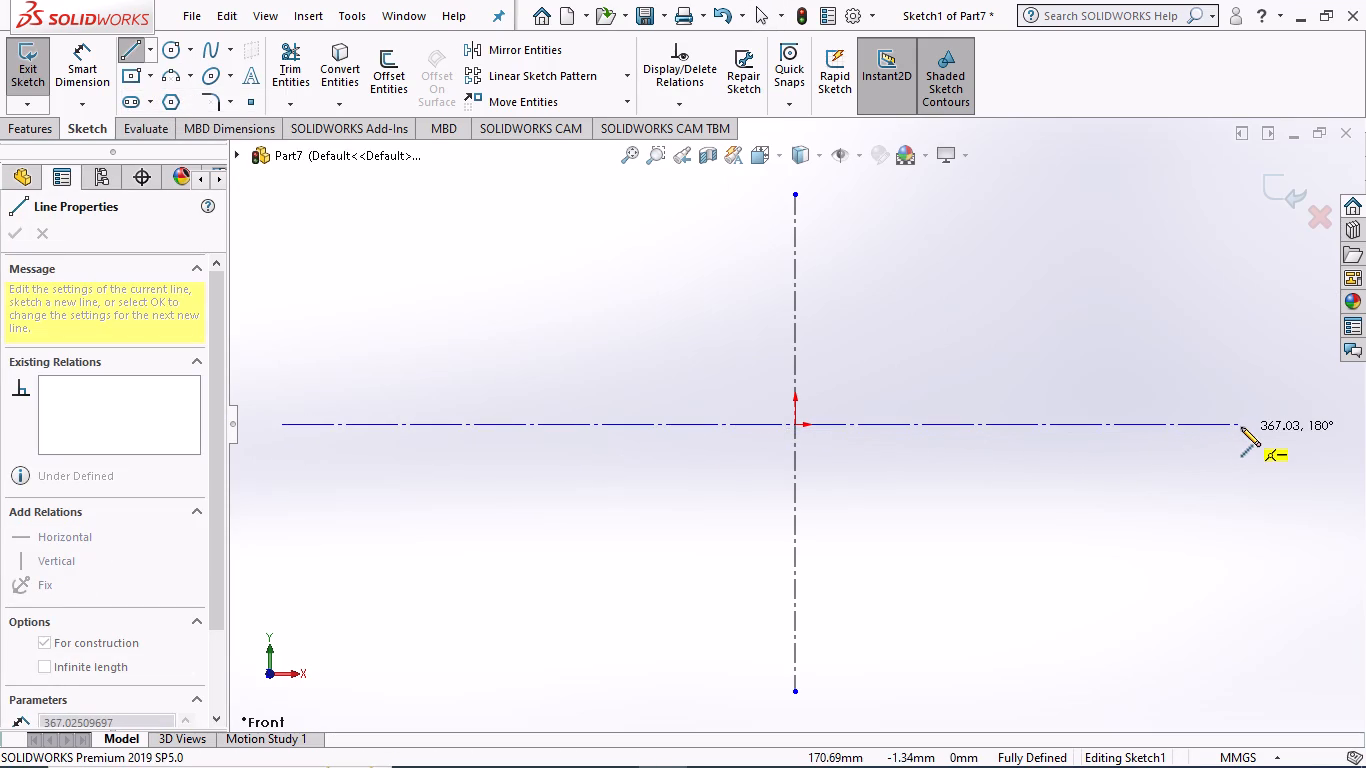
pyautogui.click(1241, 425)
pyautogui.press('Escape')
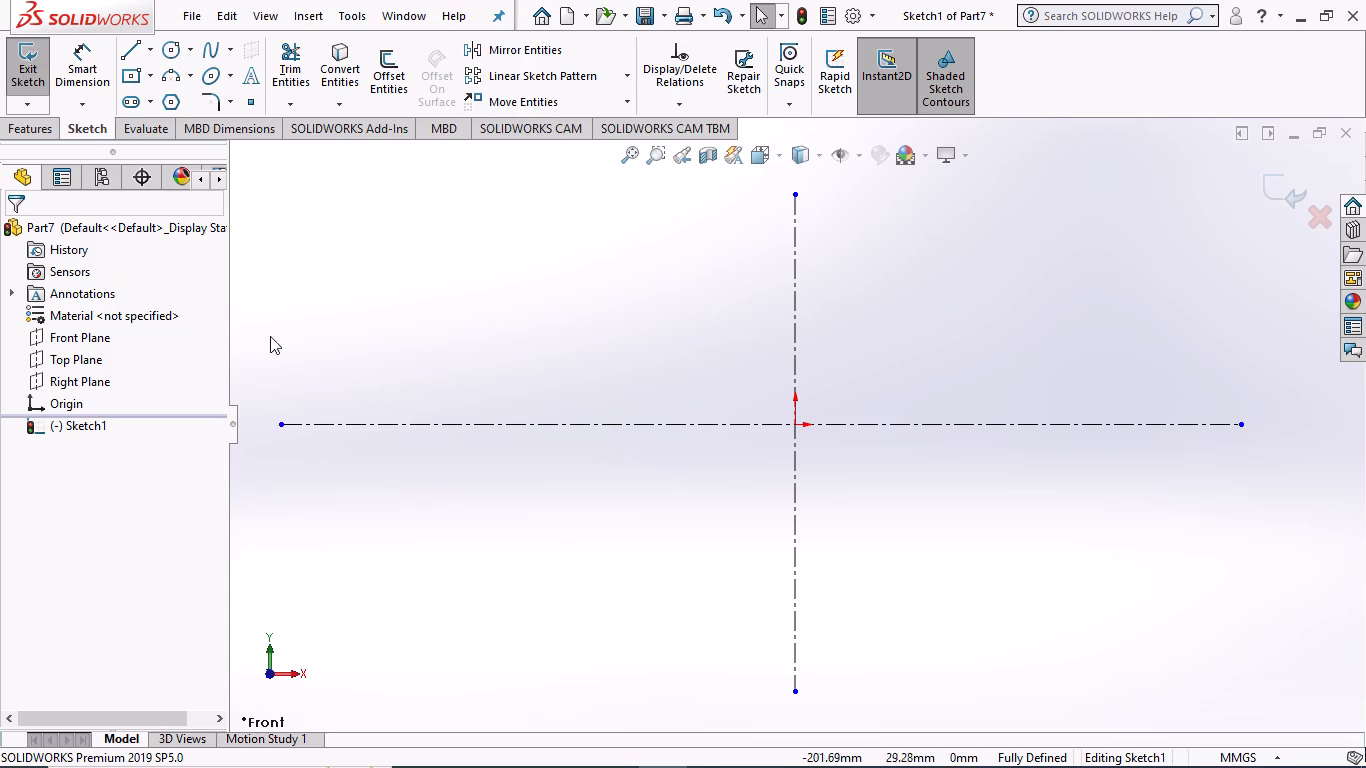
# Sketch a center rectangle about 98 by 88 mm centered on the origin.
pyautogui.click(132, 53)
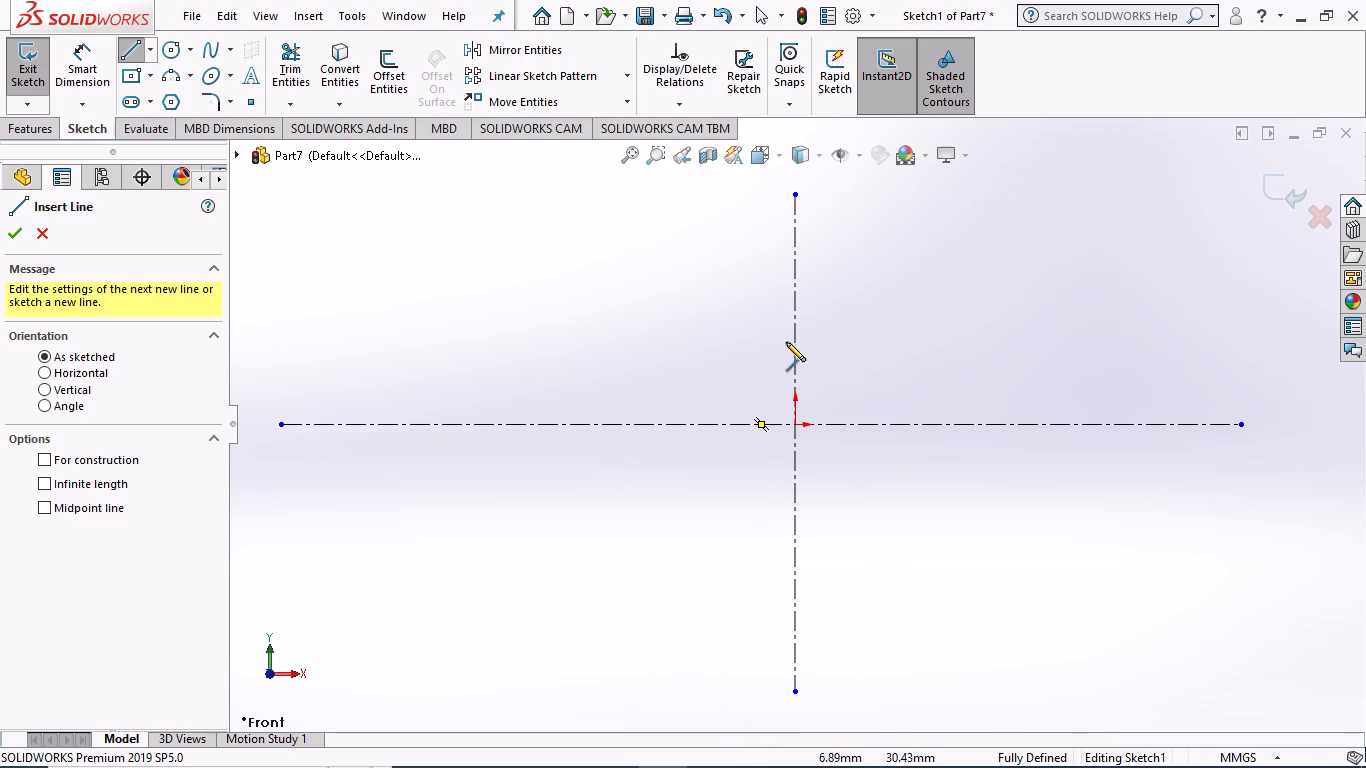
pyautogui.click(134, 75)
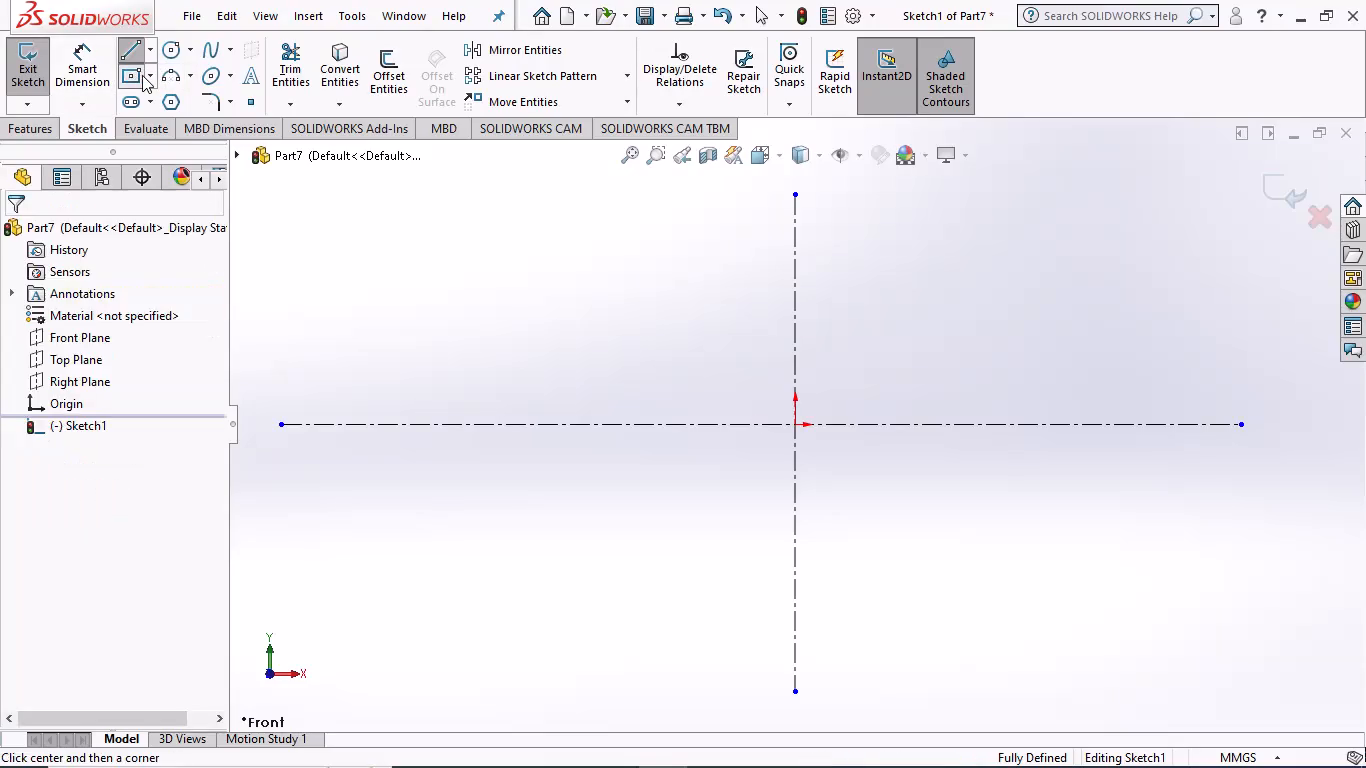
pyautogui.click(796, 422)
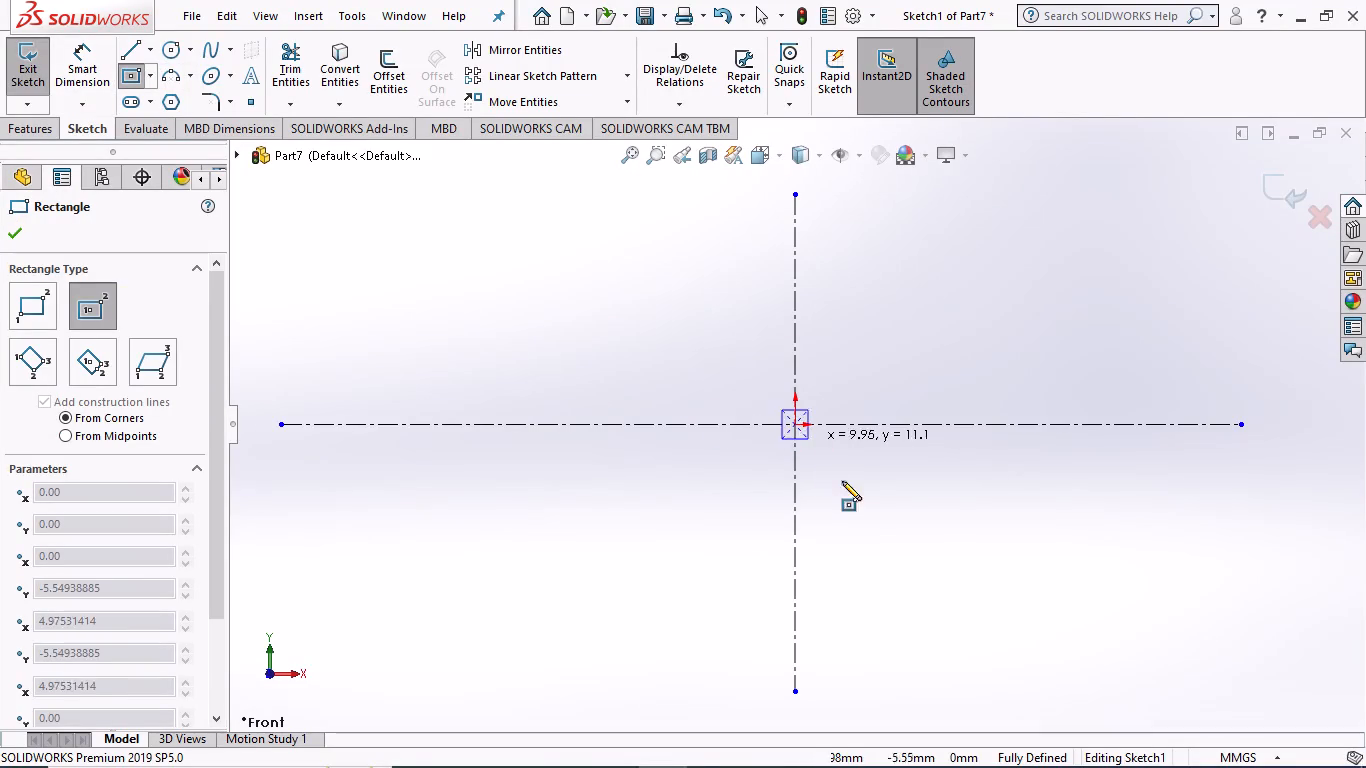
pyautogui.click(923, 540)
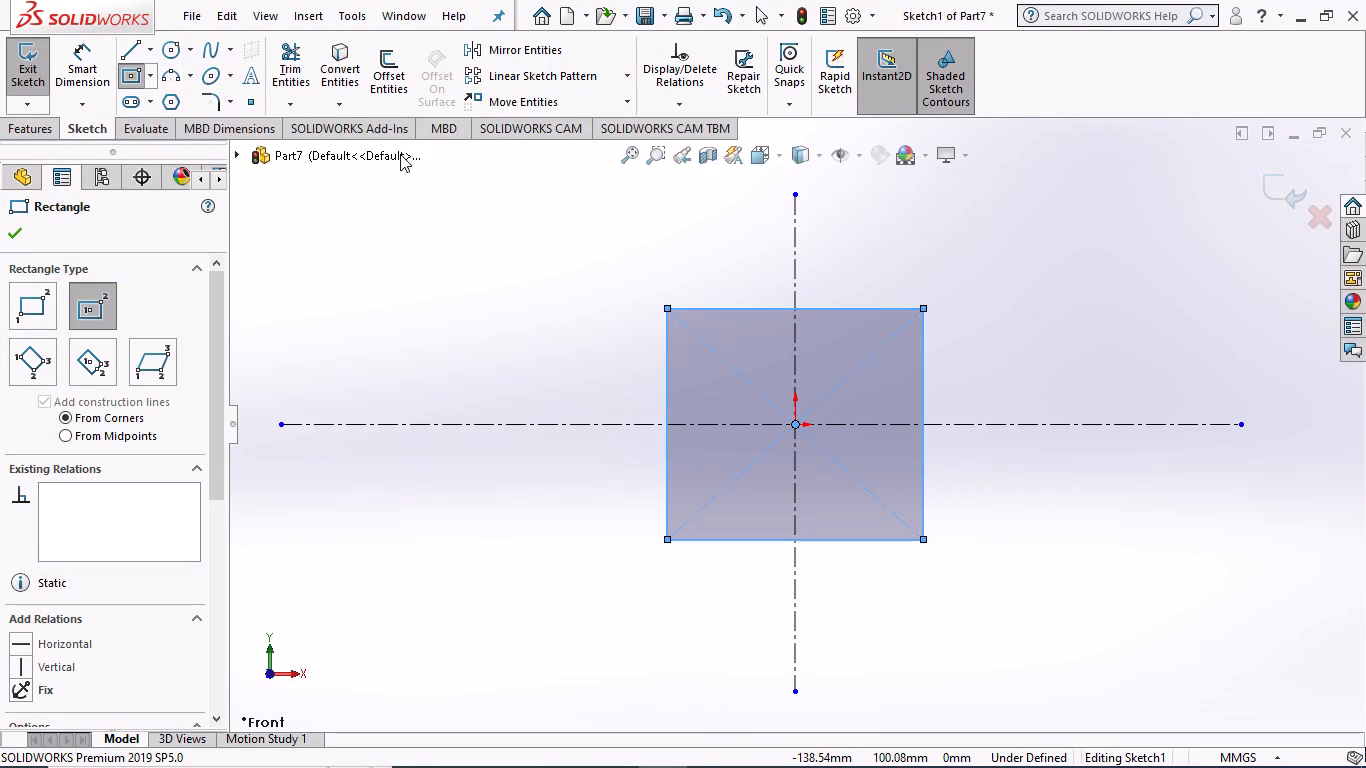
# Dimension the rectangle's horizontal width to 42 mm.
pyautogui.click(97, 58)
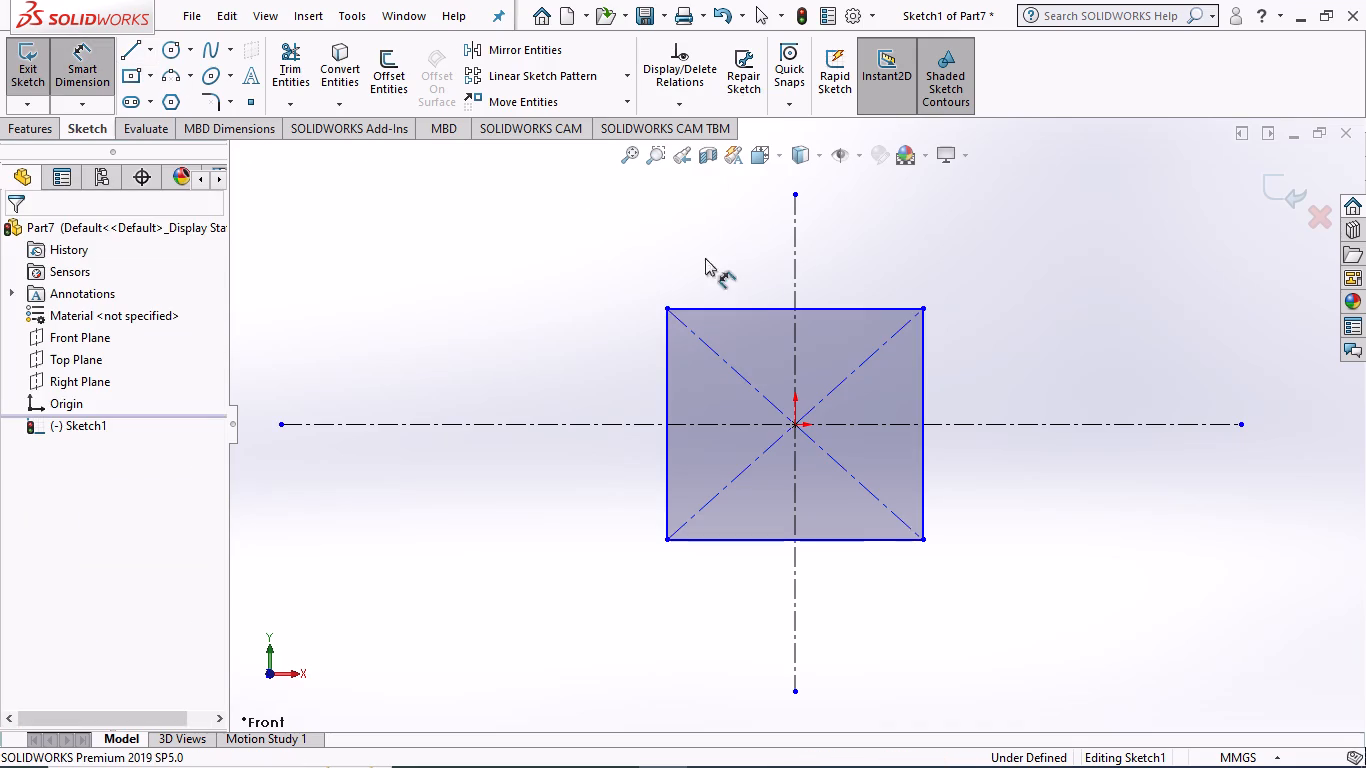
pyautogui.click(758, 310)
pyautogui.click(752, 257)
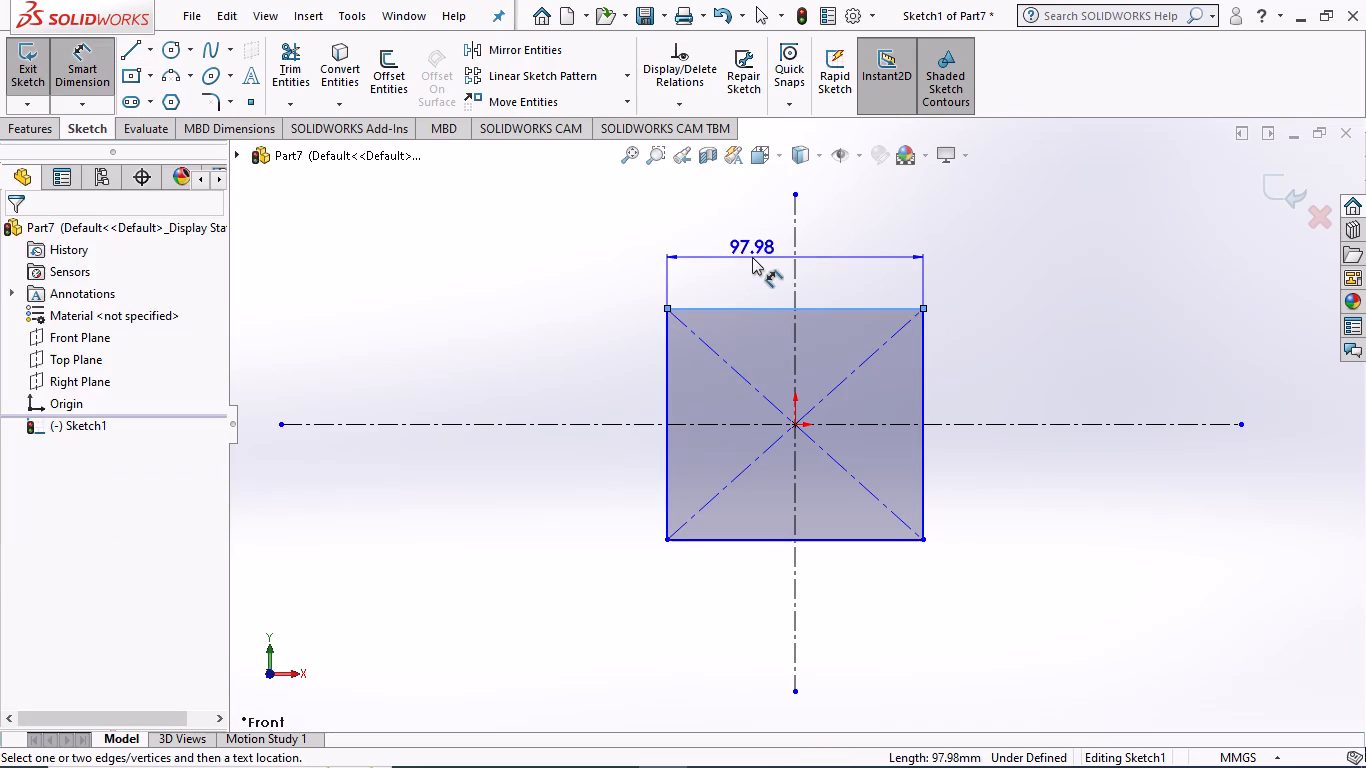
pyautogui.write('42')
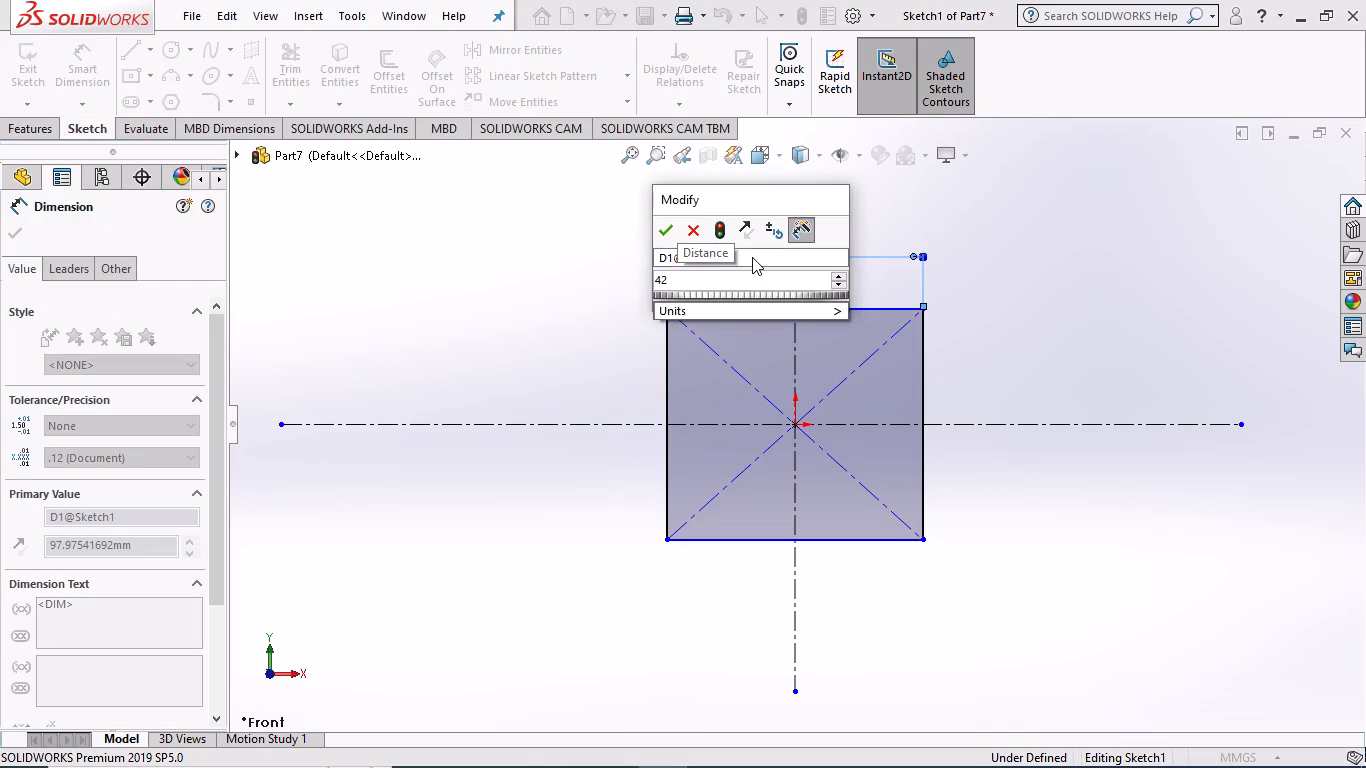
pyautogui.press('Return')
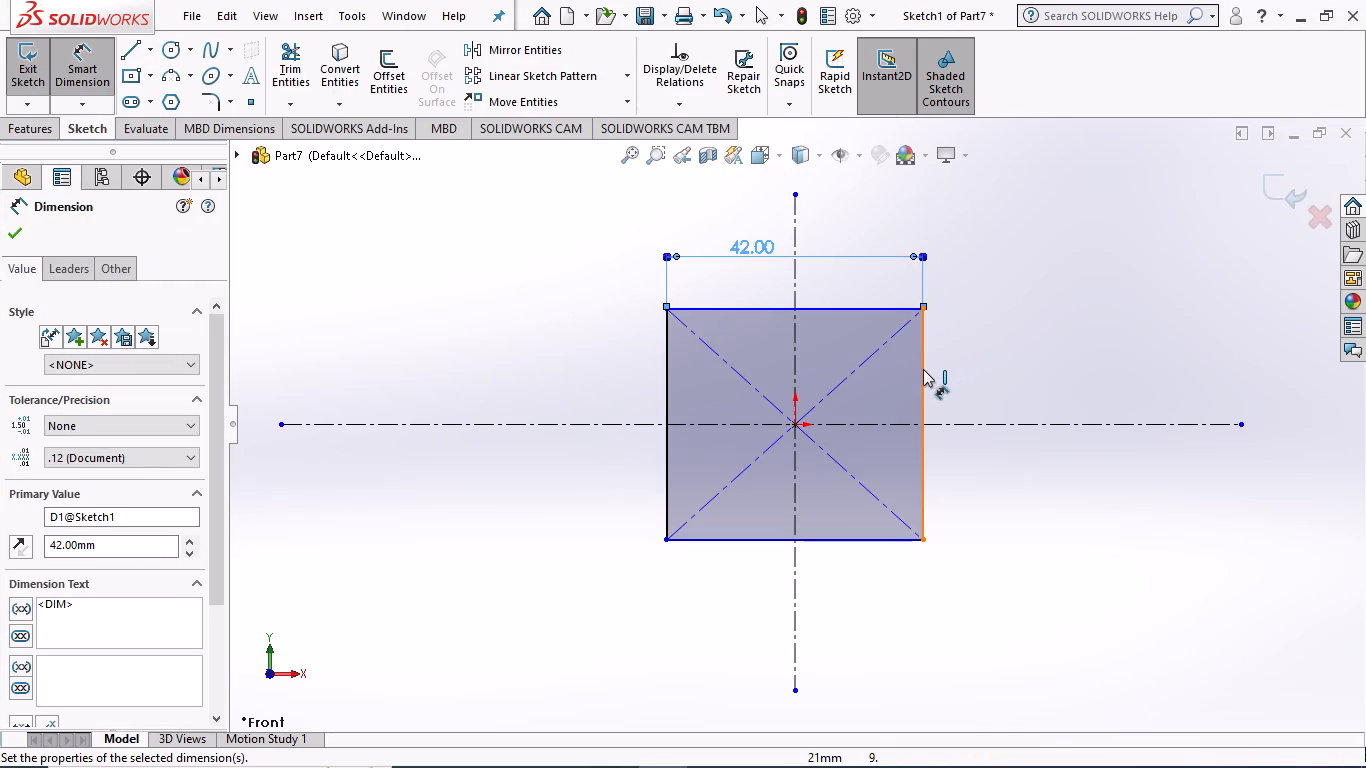
# Dimension the rectangle's vertical height to 40 mm.
pyautogui.click(923, 369)
pyautogui.click(991, 376)
pyautogui.write('40')
pyautogui.press('Return')
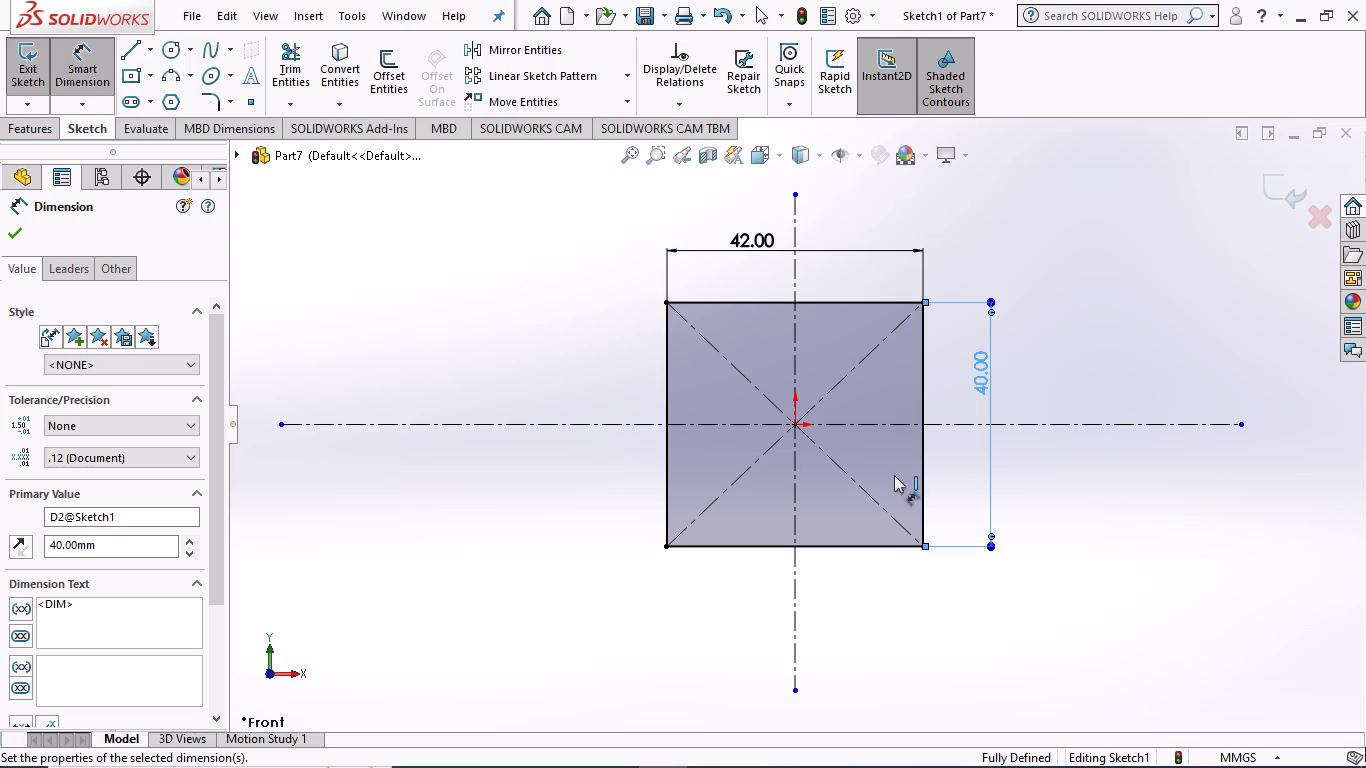
# Sketch a vertical line about 3.5 mm up from the rectangle's bottom edge, continued by a horizontal line about 12.6 mm long to the vertical centerline.
pyautogui.click(125, 53)
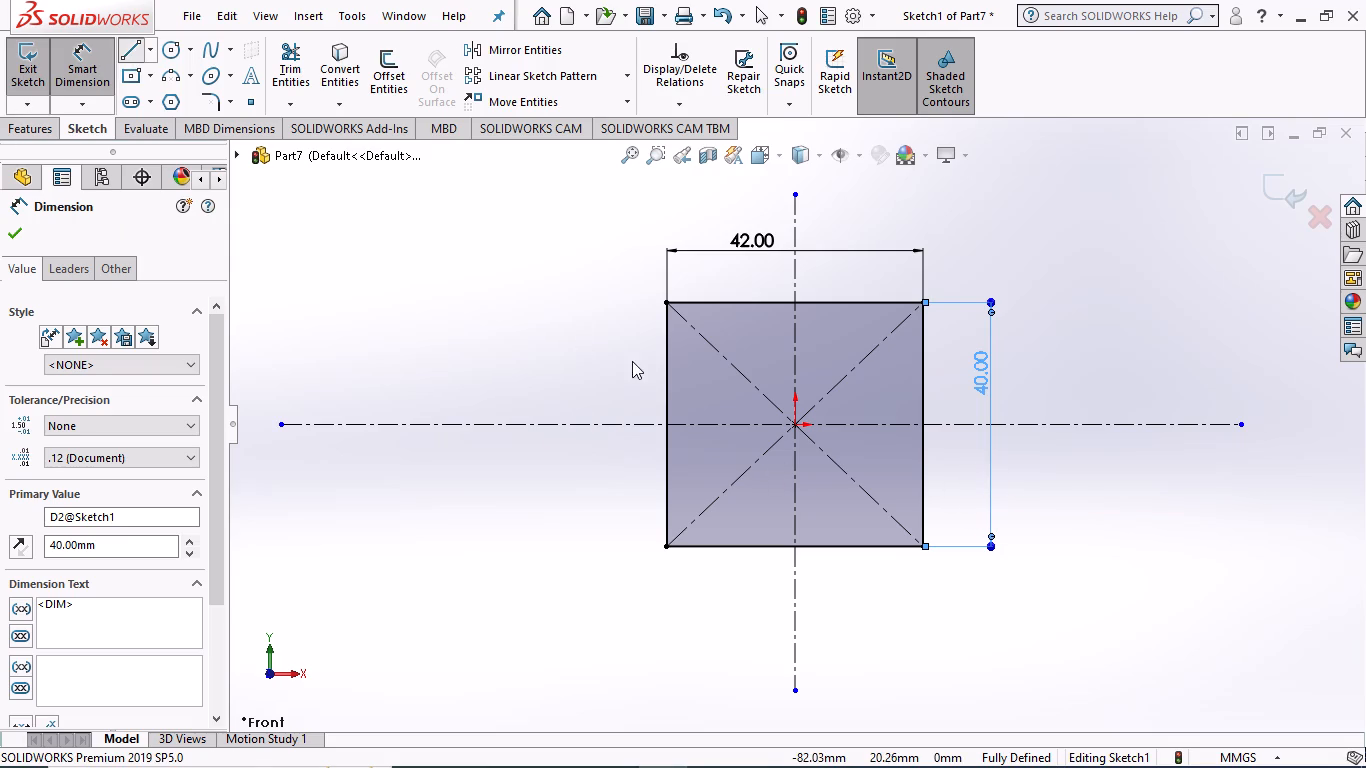
pyautogui.click(718, 546)
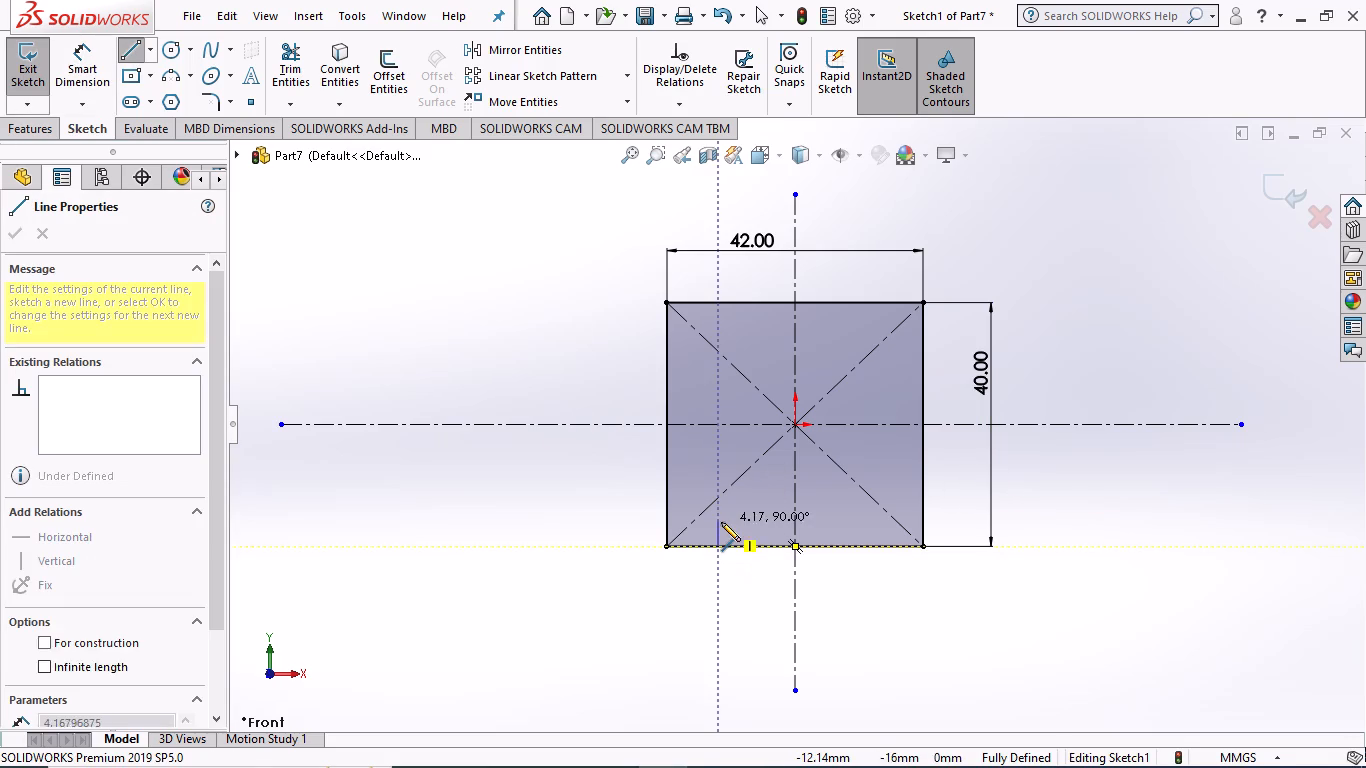
pyautogui.click(721, 525)
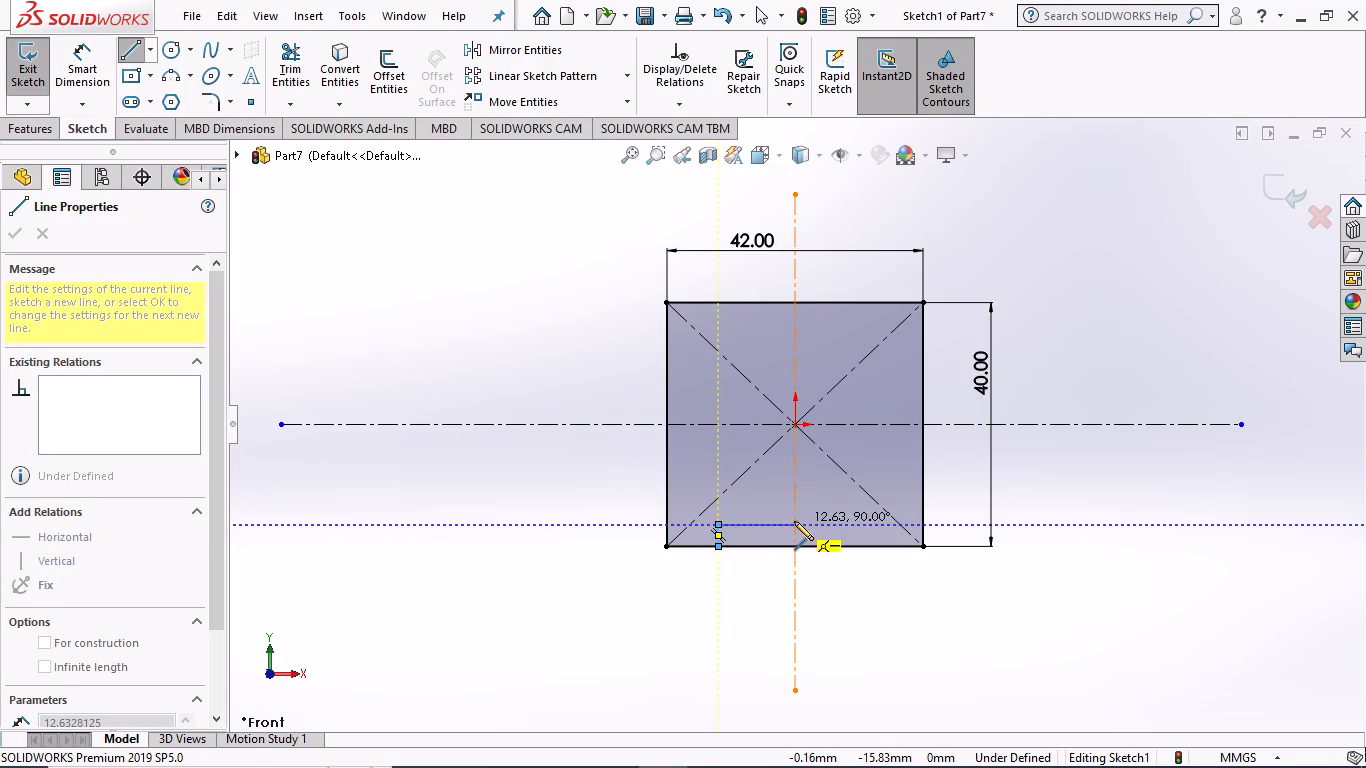
pyautogui.click(794, 522)
pyautogui.press('Escape')
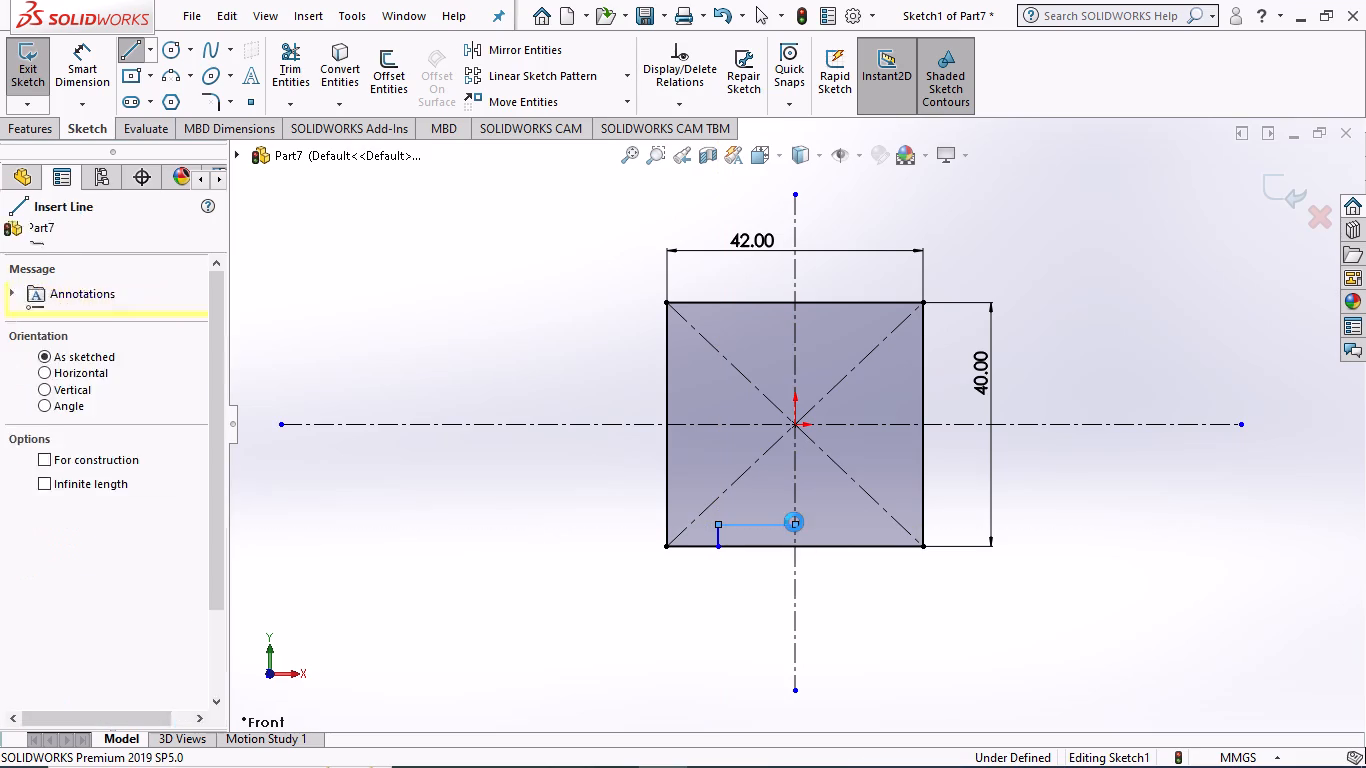
# Dimension the distance from the rectangle's lower-left corner to the foot of the short vertical line to 9 mm.
pyautogui.click(88, 71)
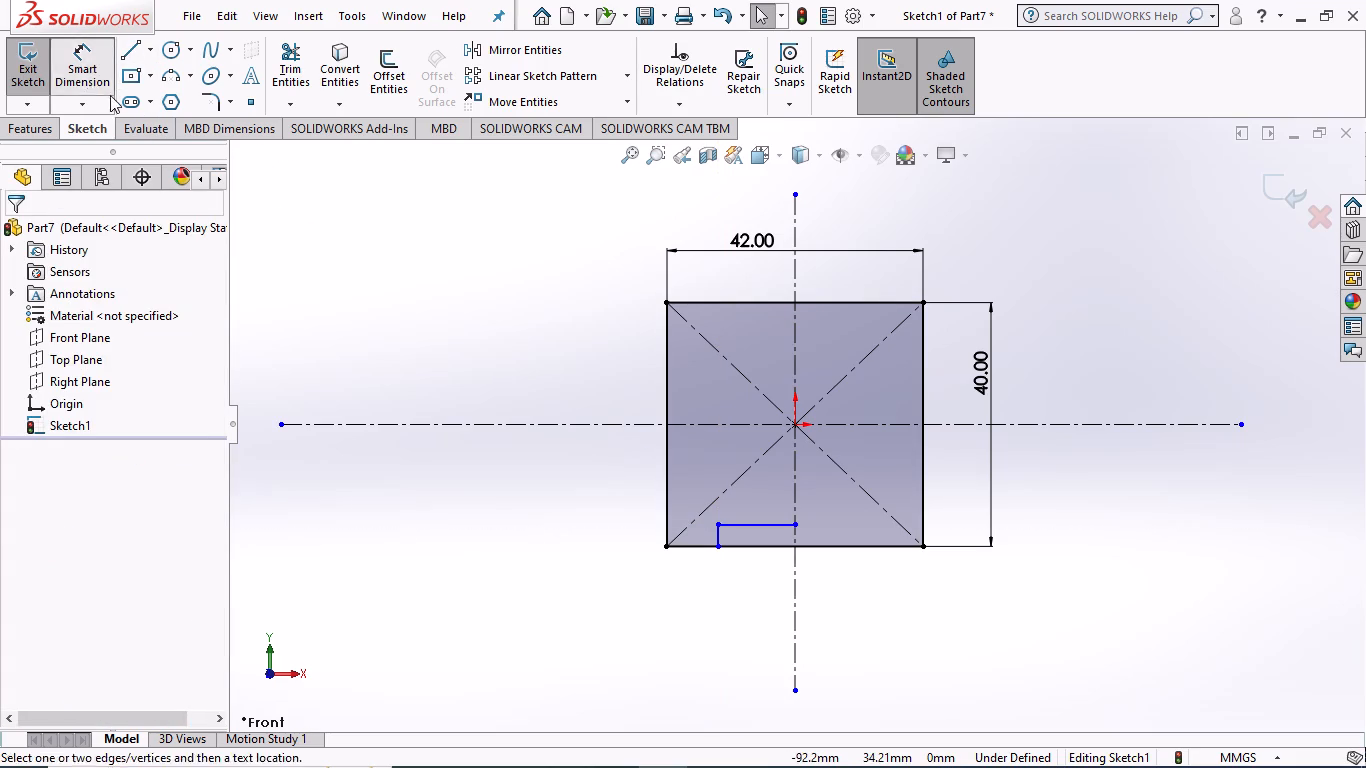
pyautogui.scroll(-1, 740, 537)
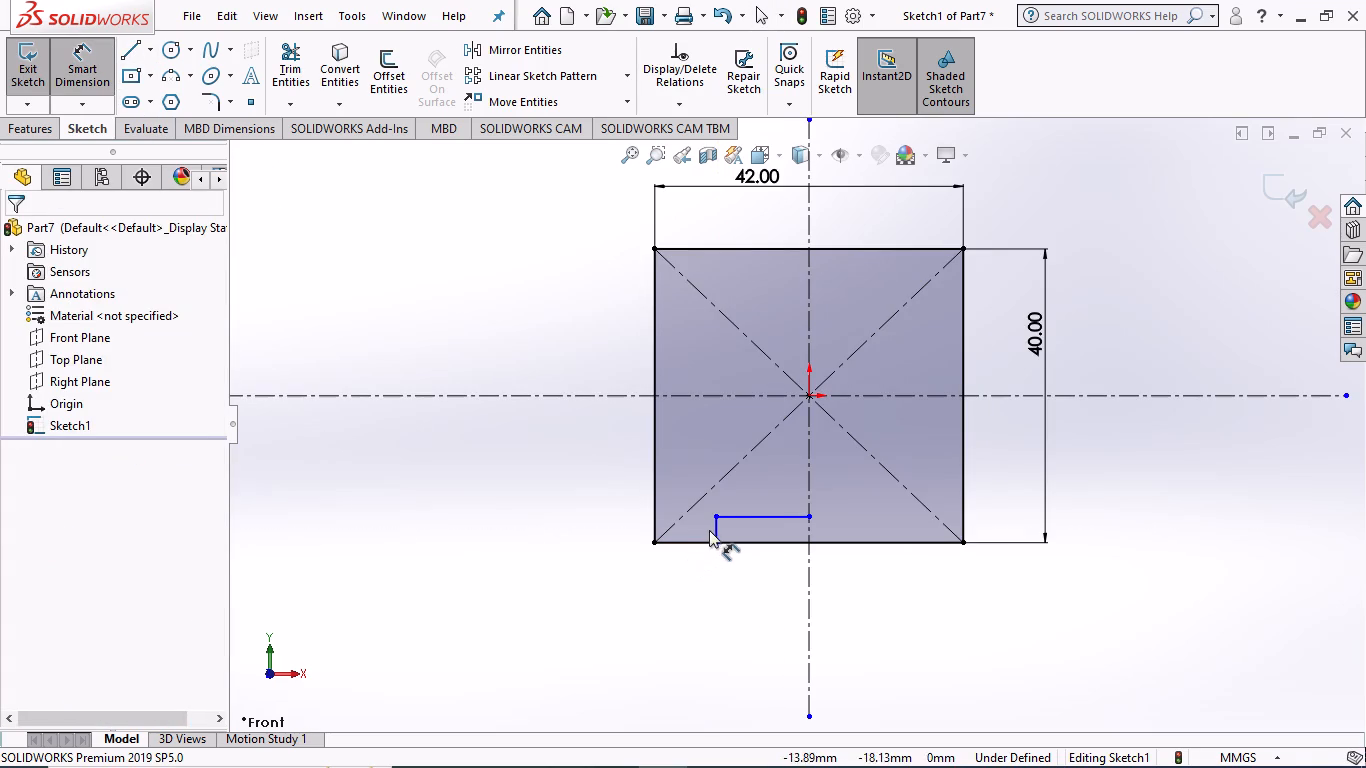
pyautogui.click(716, 541)
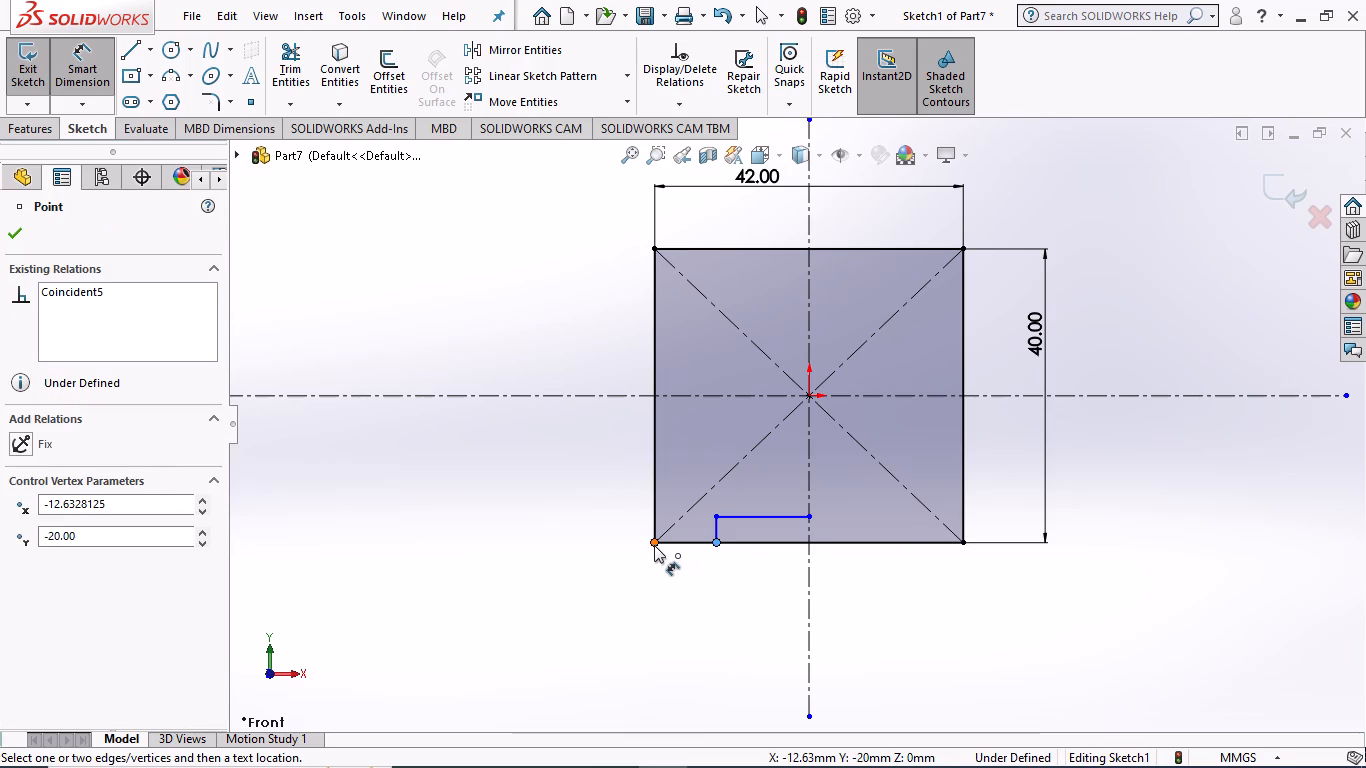
pyautogui.click(654, 545)
pyautogui.click(683, 589)
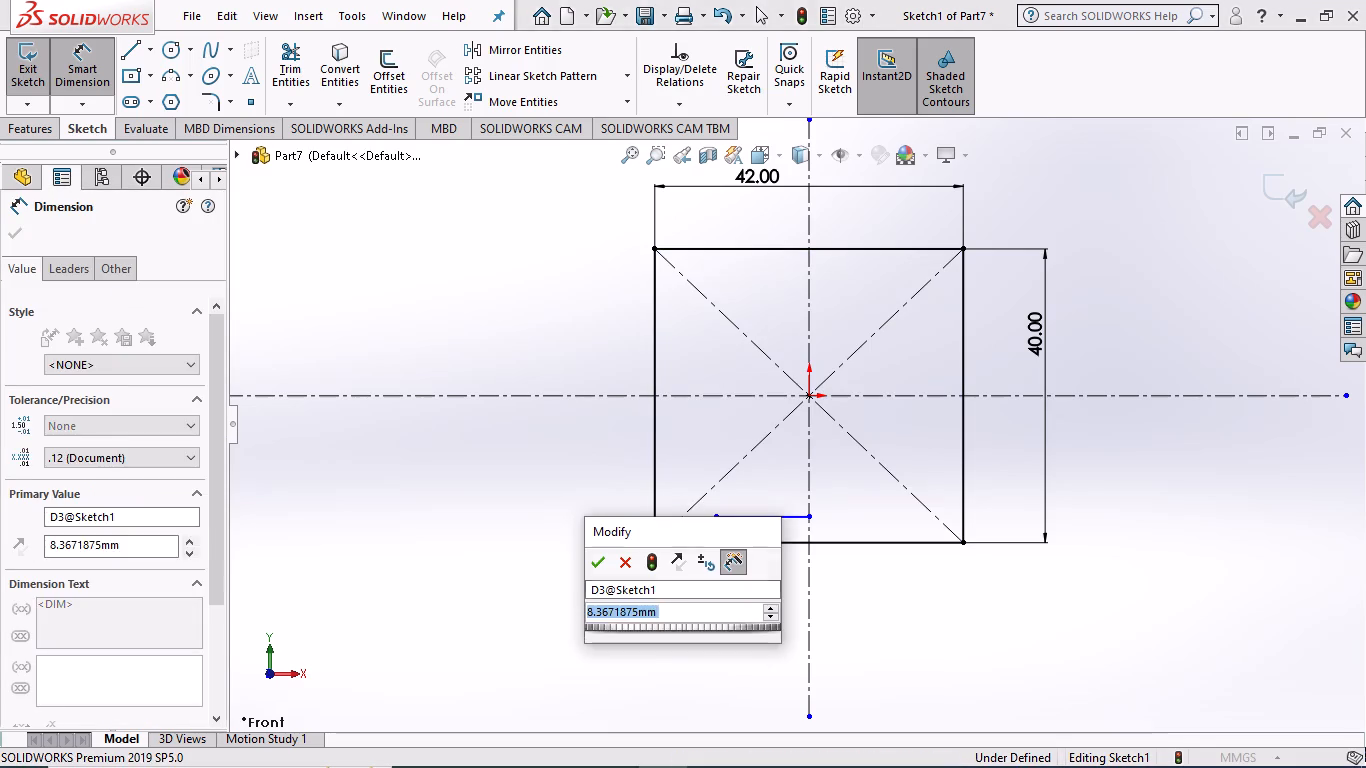
pyautogui.press('9')
pyautogui.press('Return')
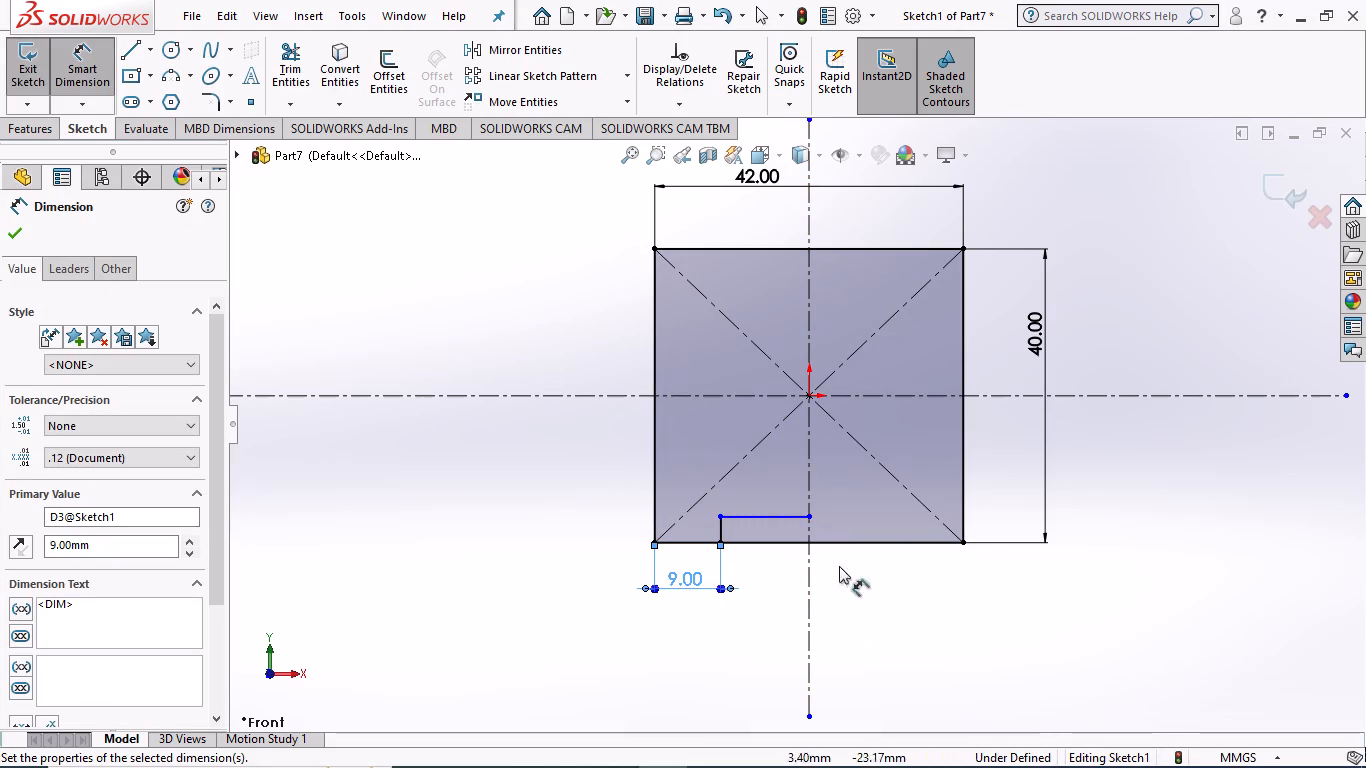
pyautogui.click(19, 233)
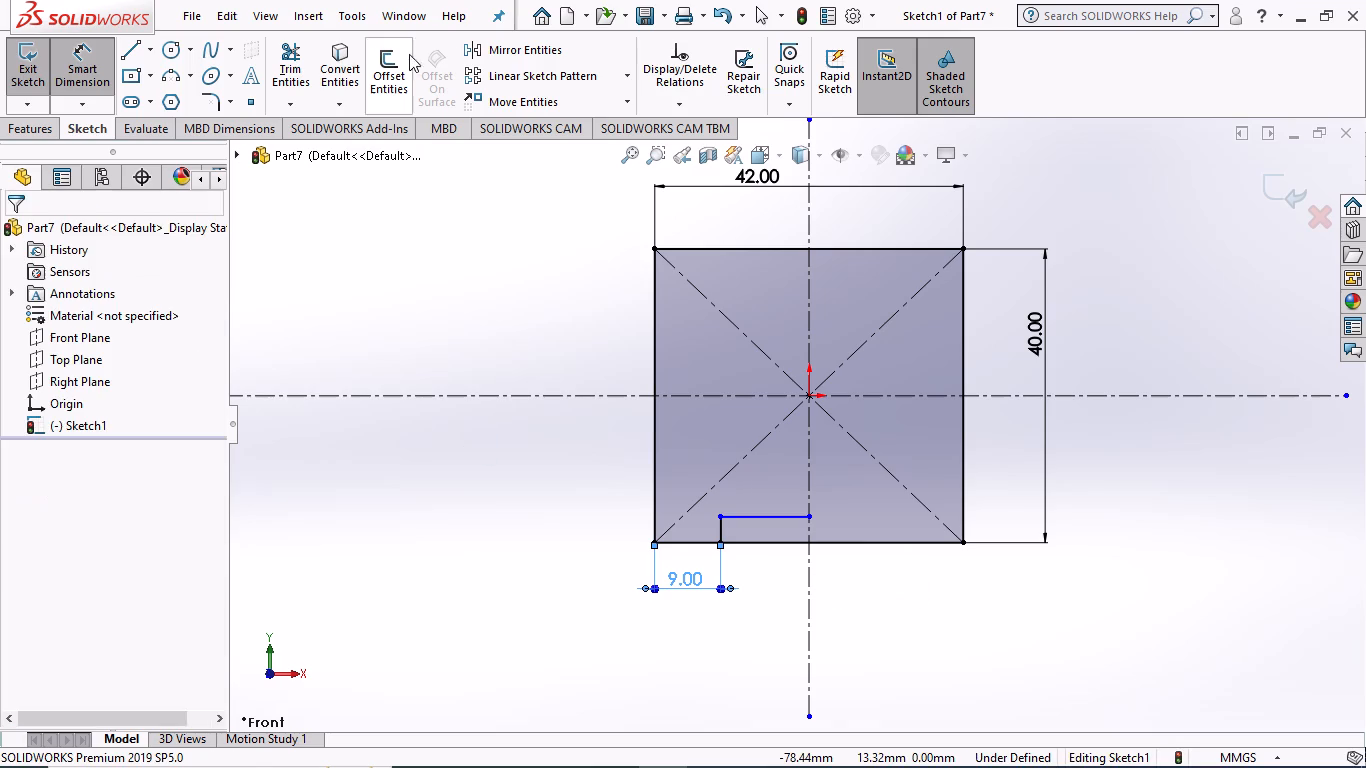
# Mirror the short vertical and horizontal notch lines about the vertical centerline.
pyautogui.click(500, 45)
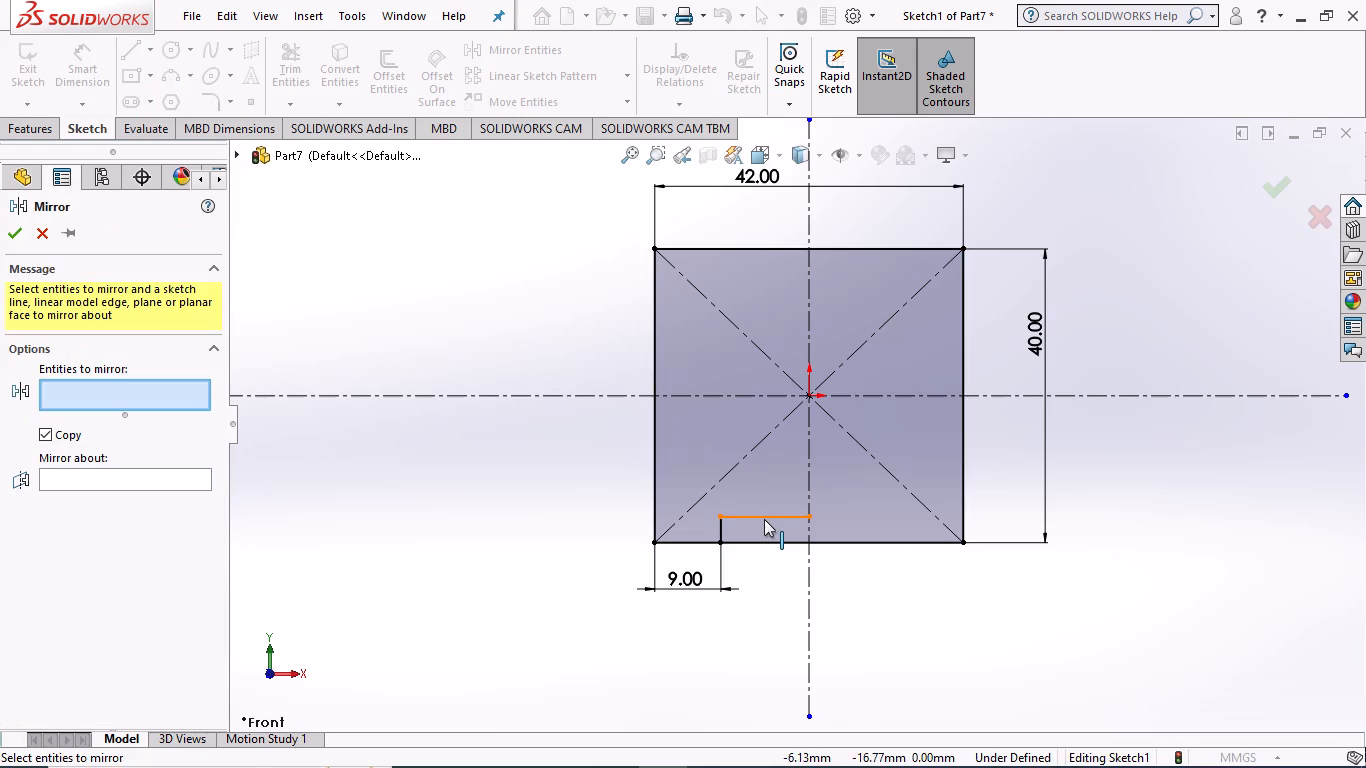
pyautogui.click(764, 518)
pyautogui.click(722, 526)
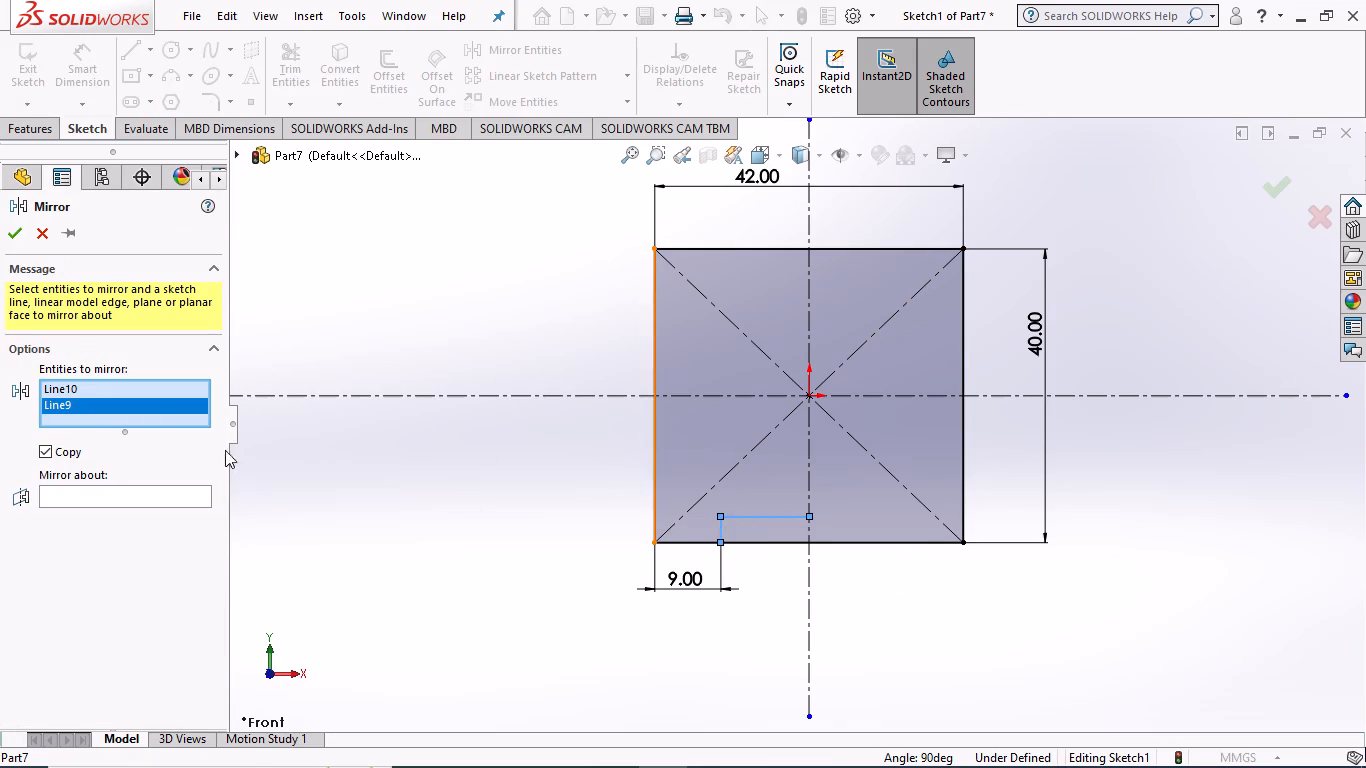
pyautogui.click(96, 494)
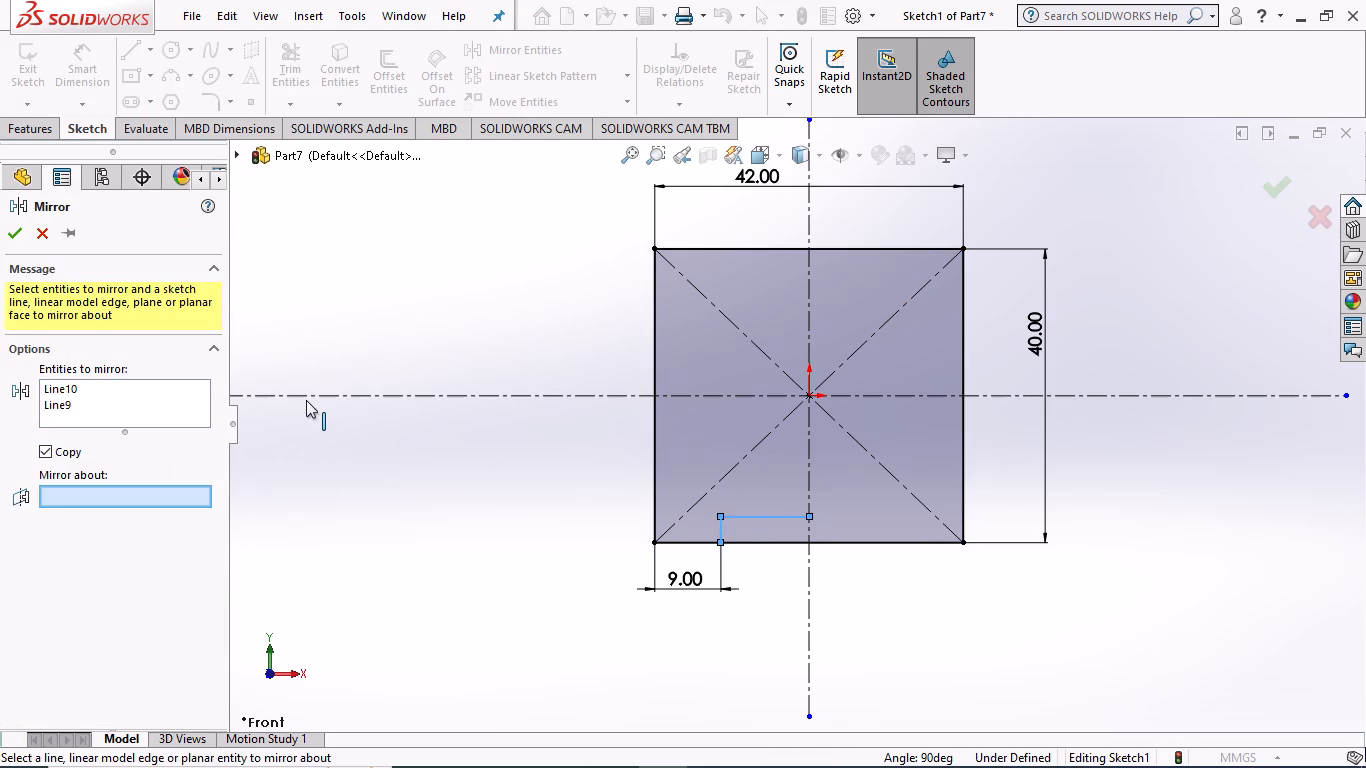
pyautogui.click(309, 395)
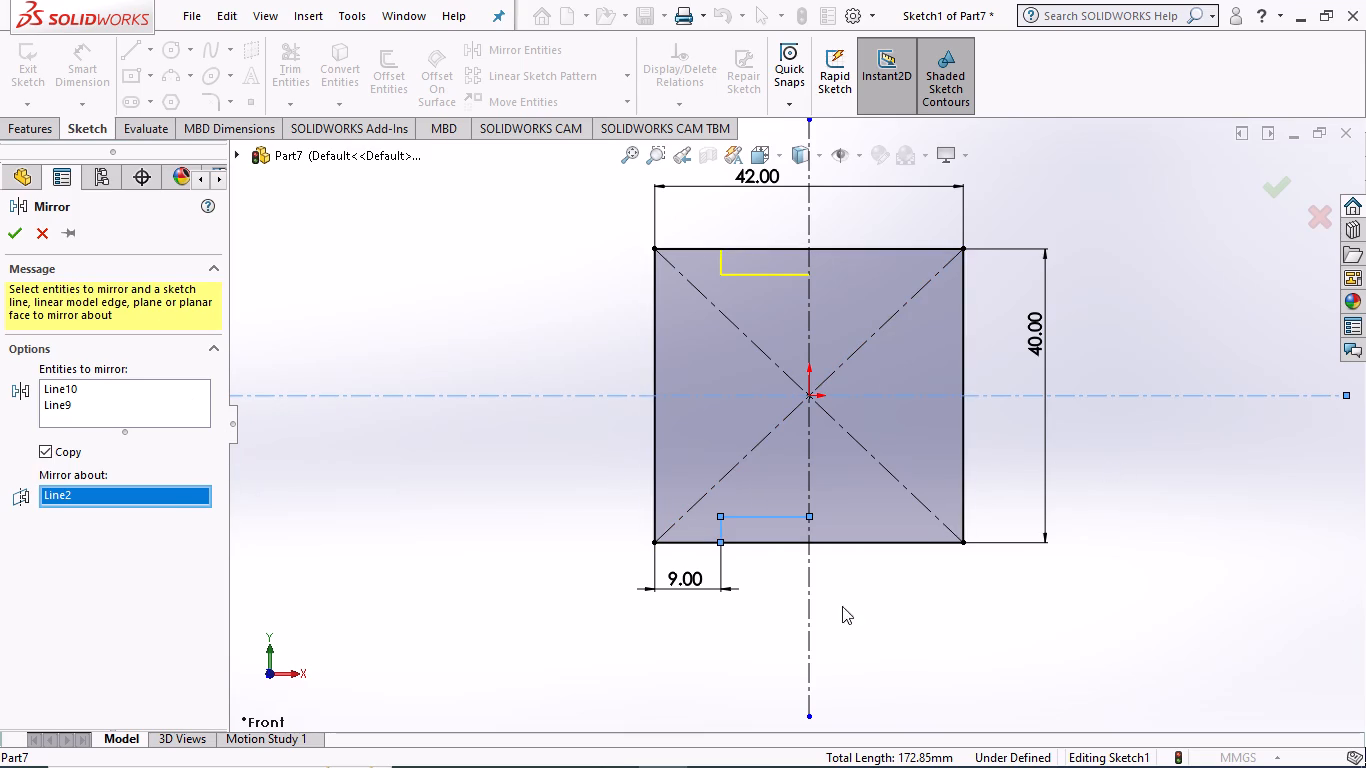
pyautogui.click(806, 614)
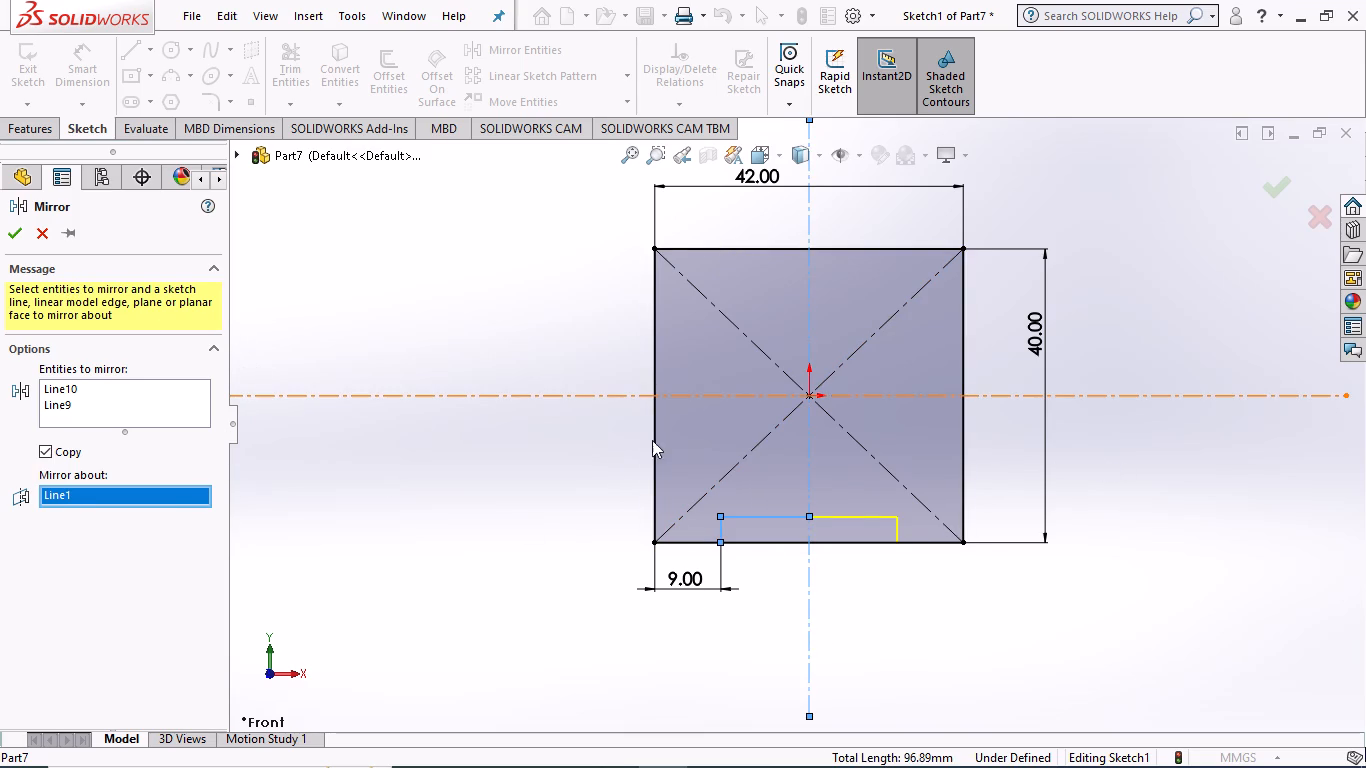
pyautogui.click(13, 237)
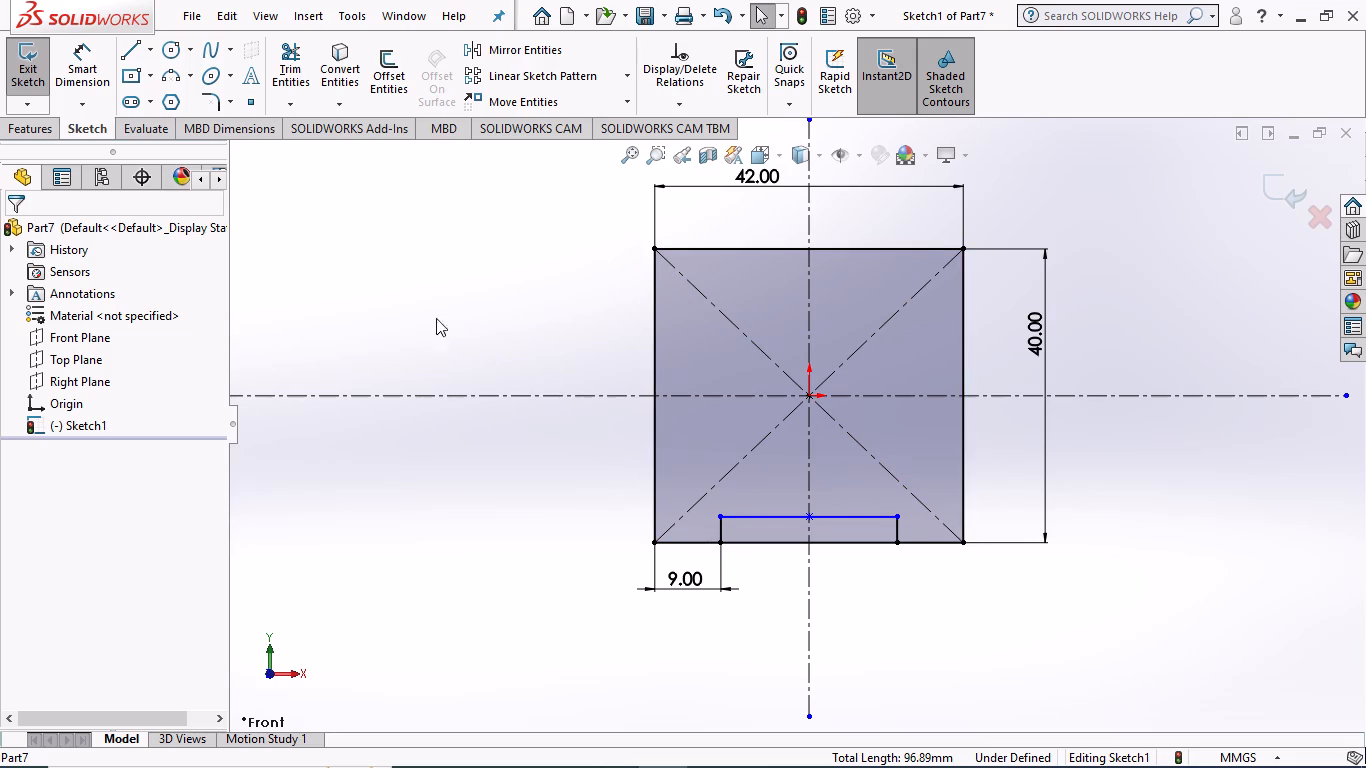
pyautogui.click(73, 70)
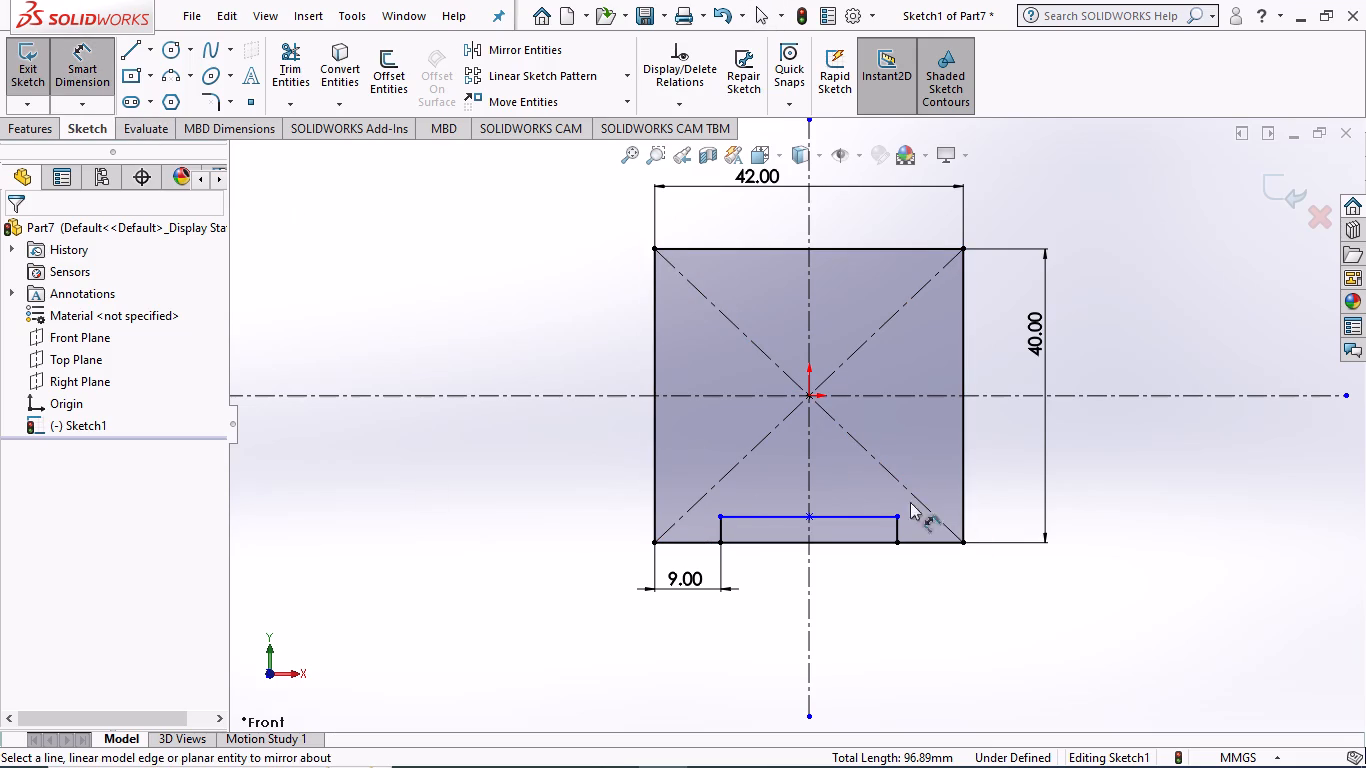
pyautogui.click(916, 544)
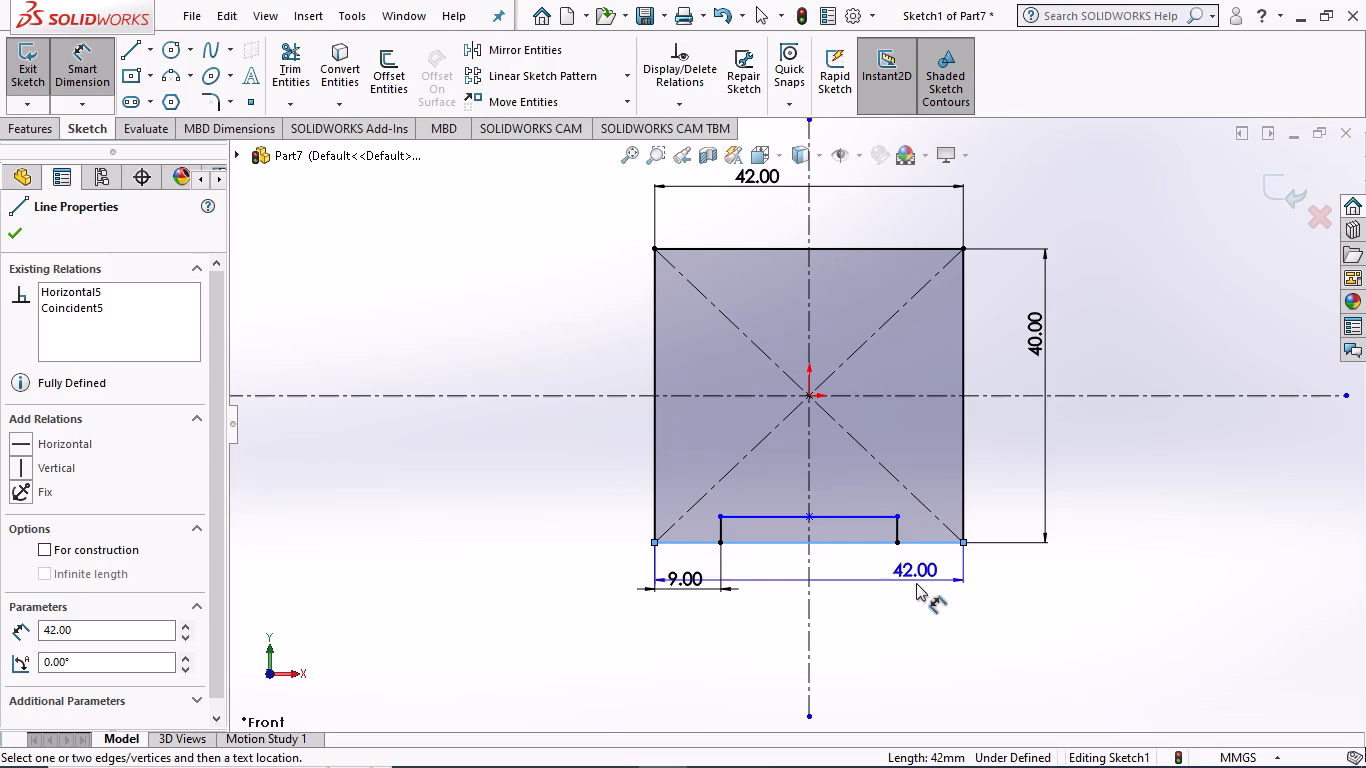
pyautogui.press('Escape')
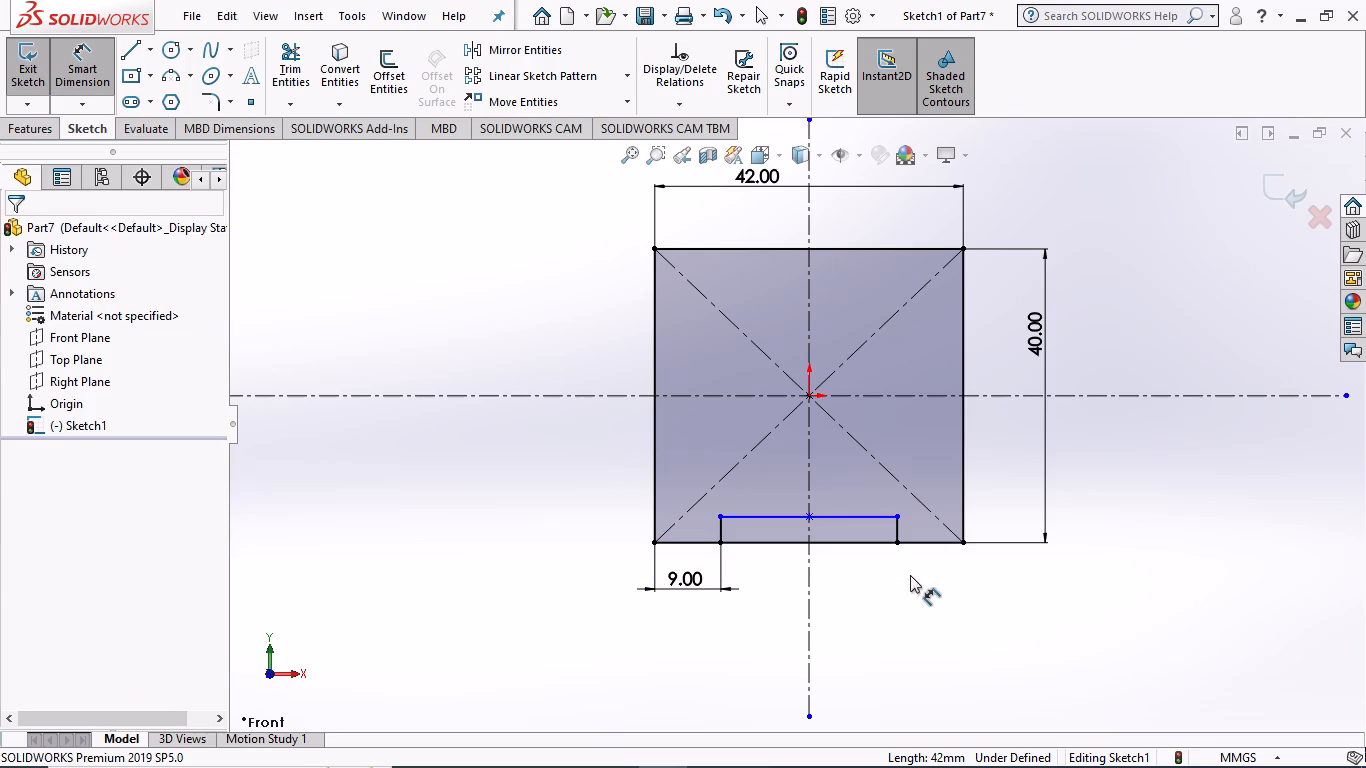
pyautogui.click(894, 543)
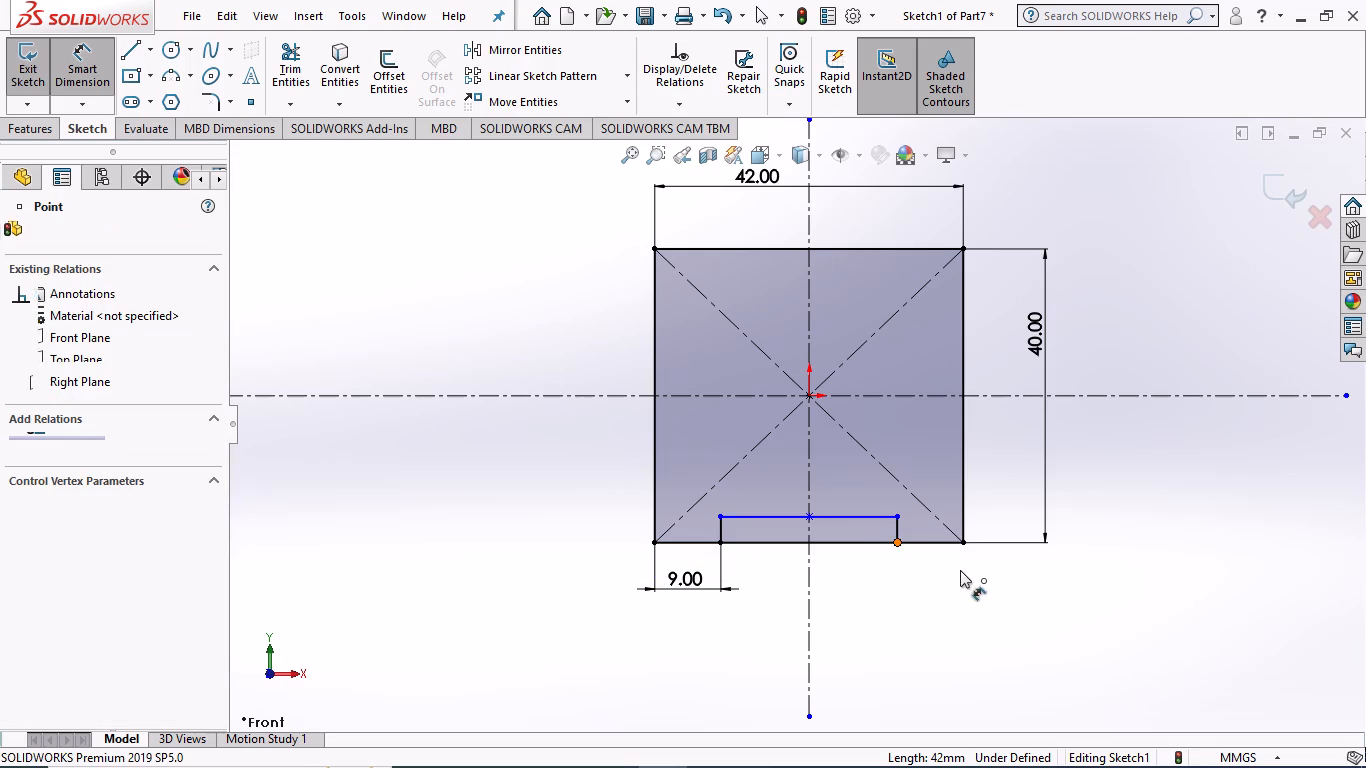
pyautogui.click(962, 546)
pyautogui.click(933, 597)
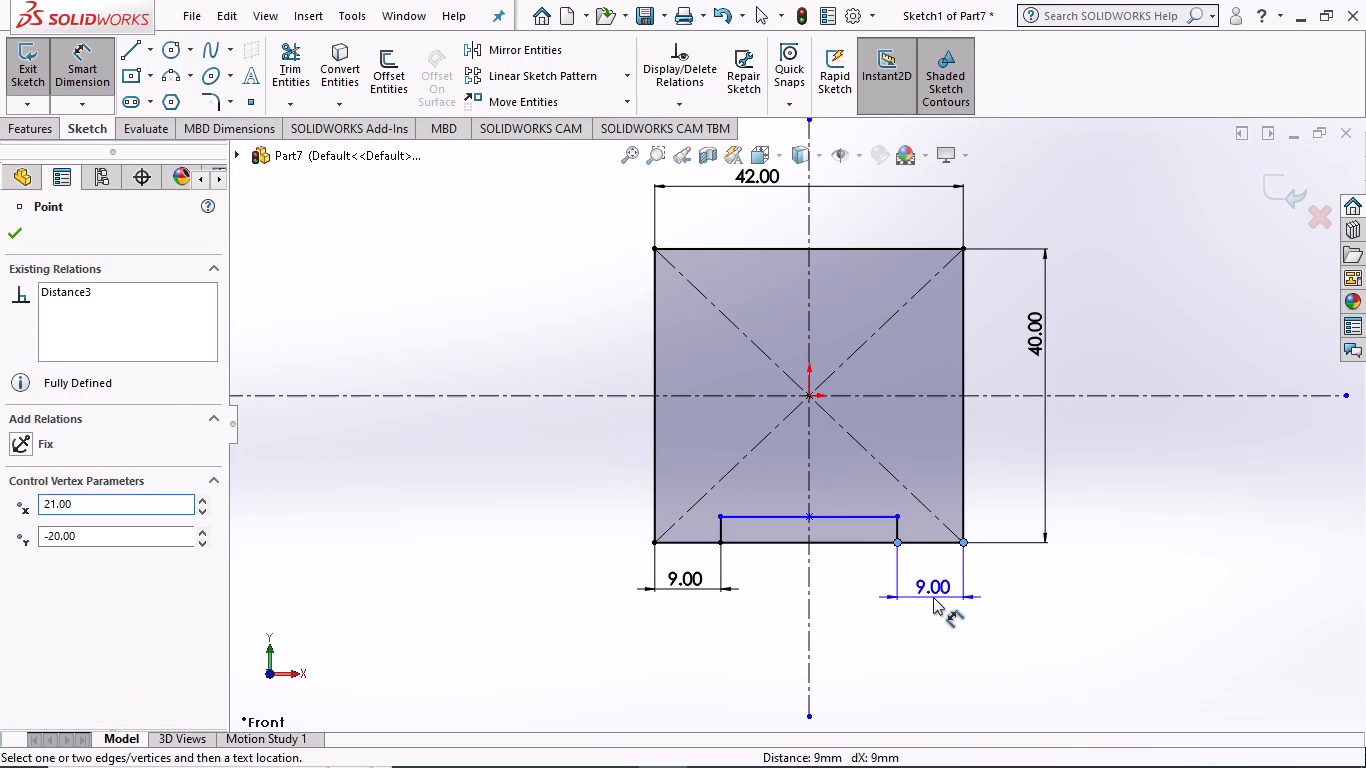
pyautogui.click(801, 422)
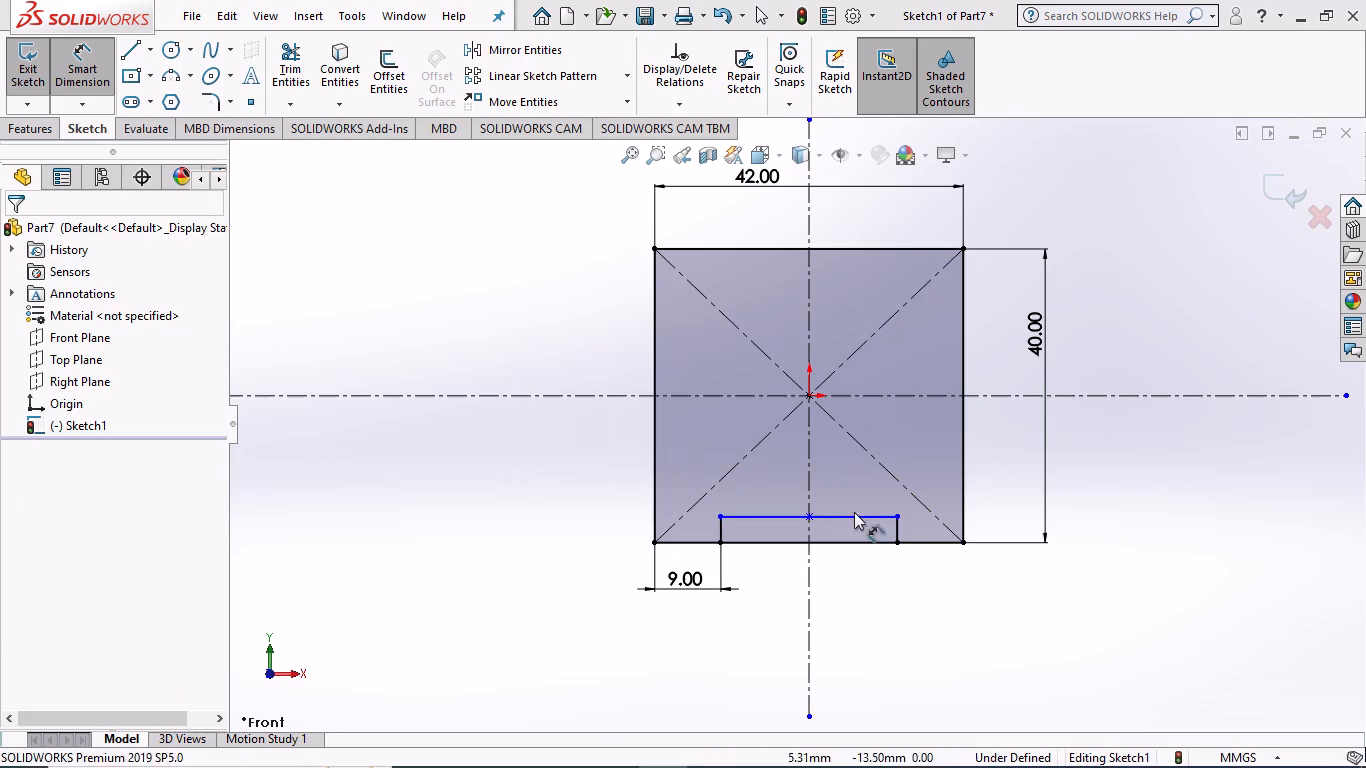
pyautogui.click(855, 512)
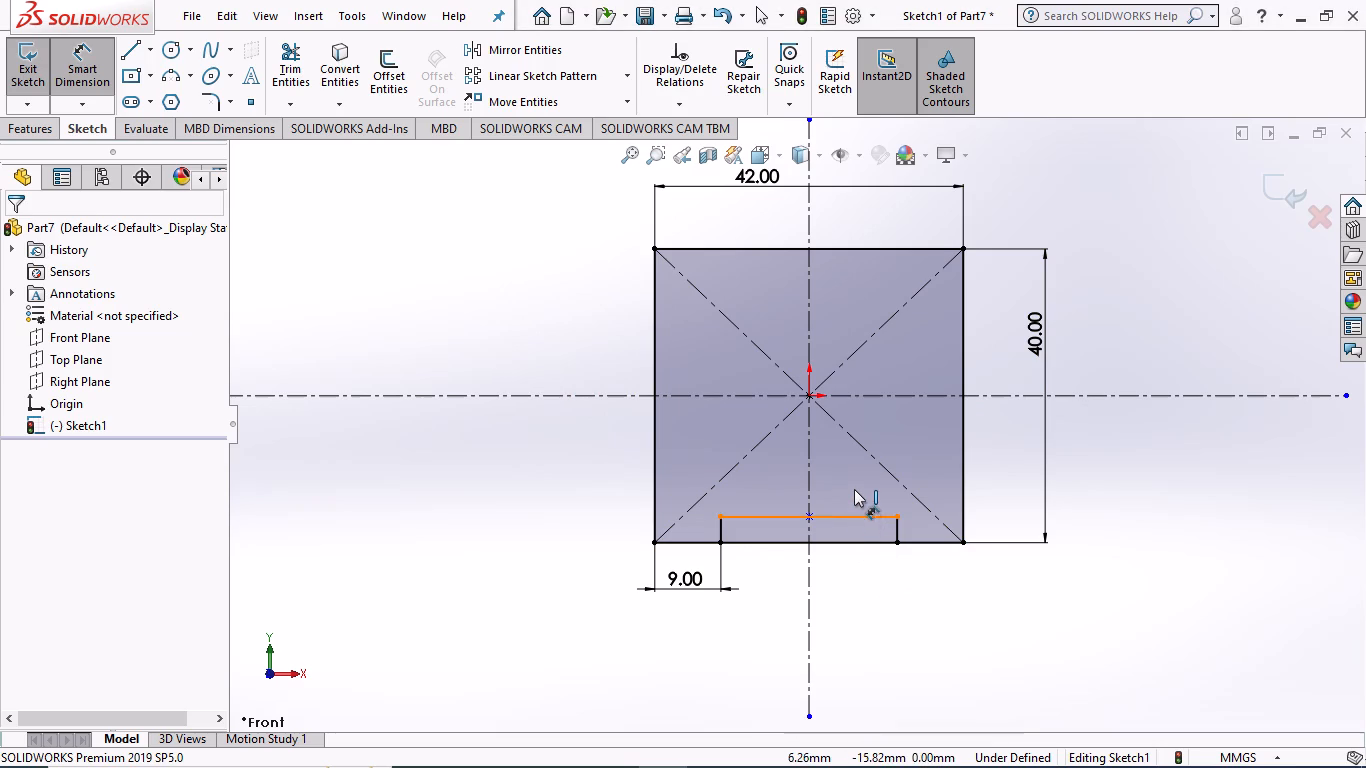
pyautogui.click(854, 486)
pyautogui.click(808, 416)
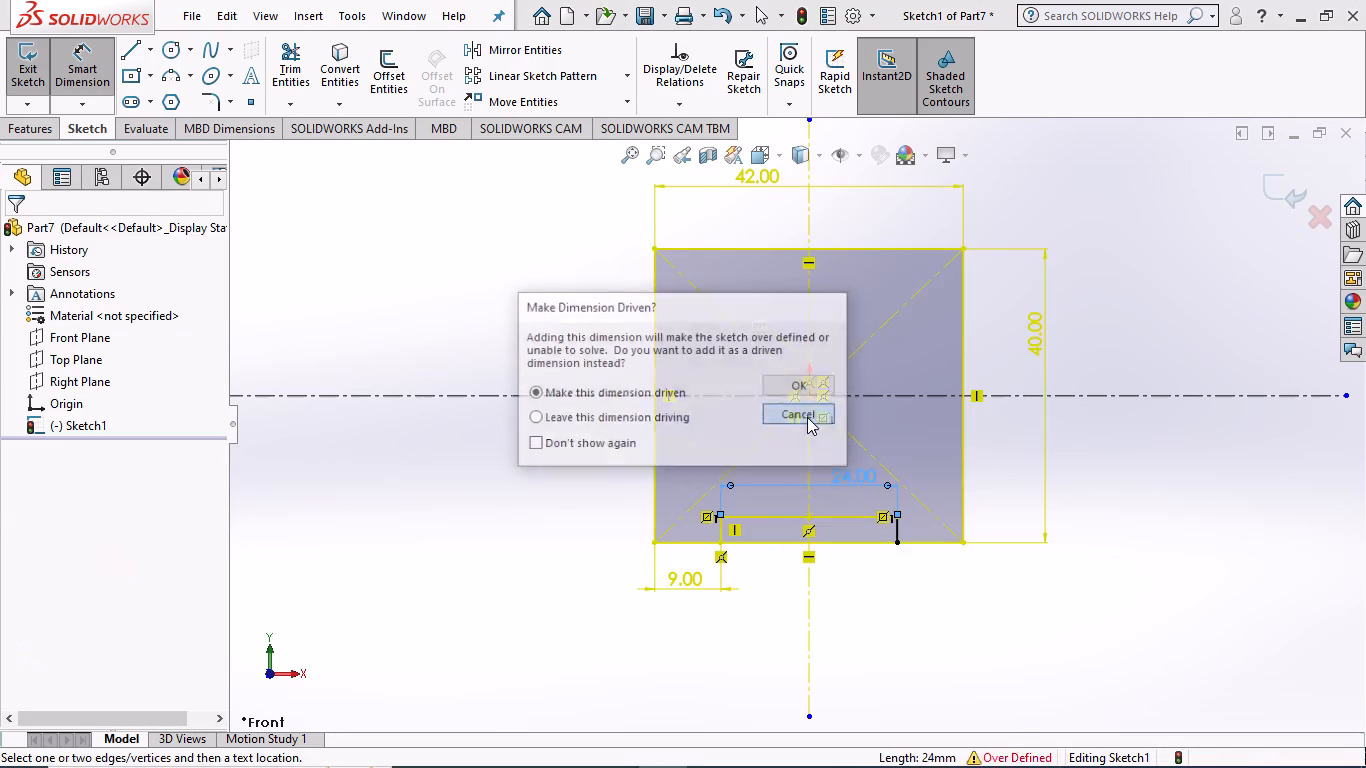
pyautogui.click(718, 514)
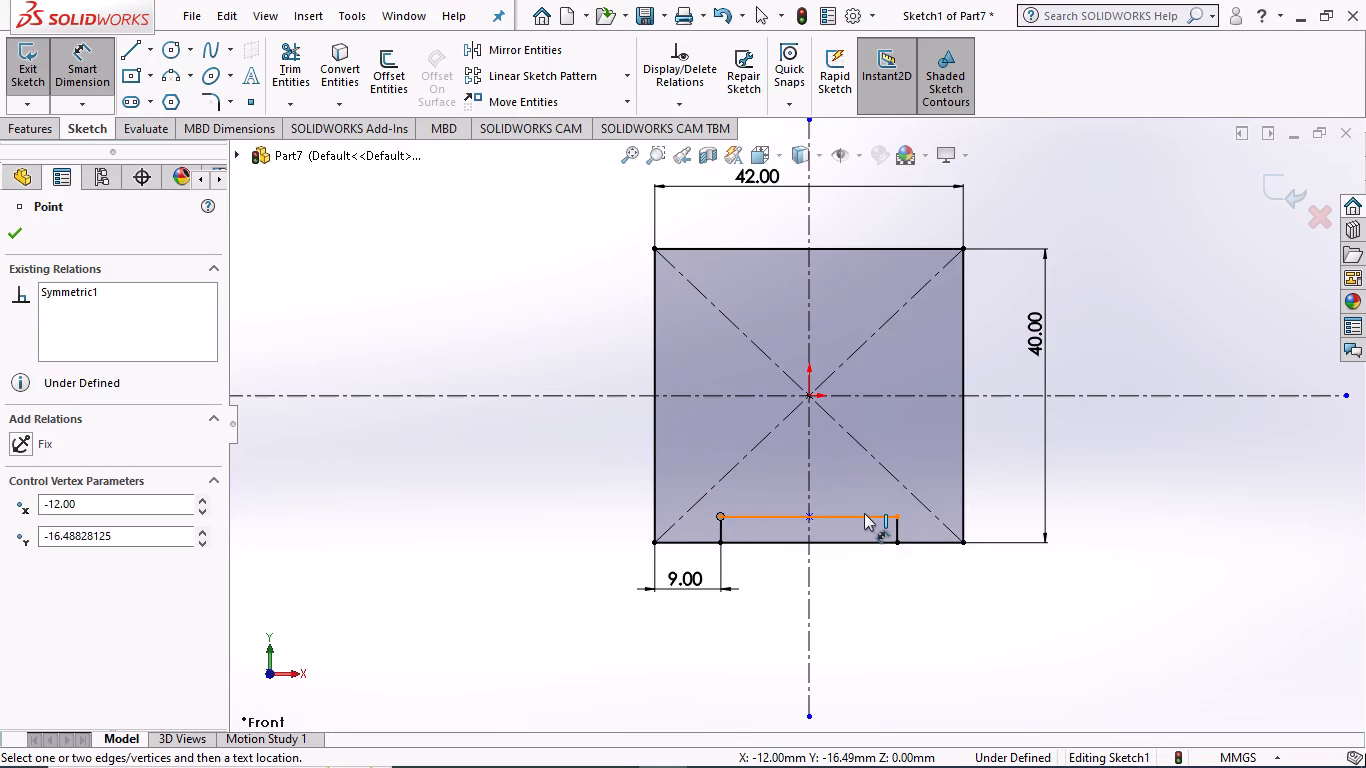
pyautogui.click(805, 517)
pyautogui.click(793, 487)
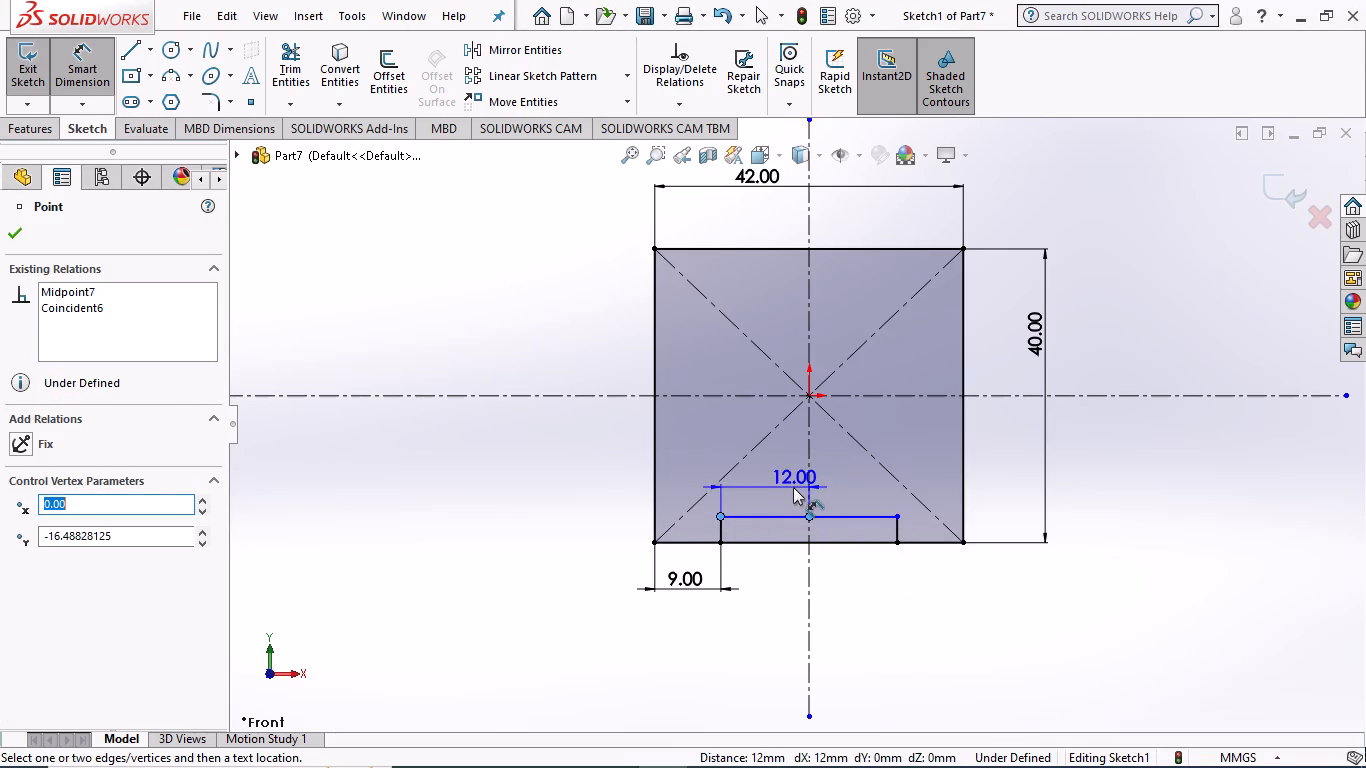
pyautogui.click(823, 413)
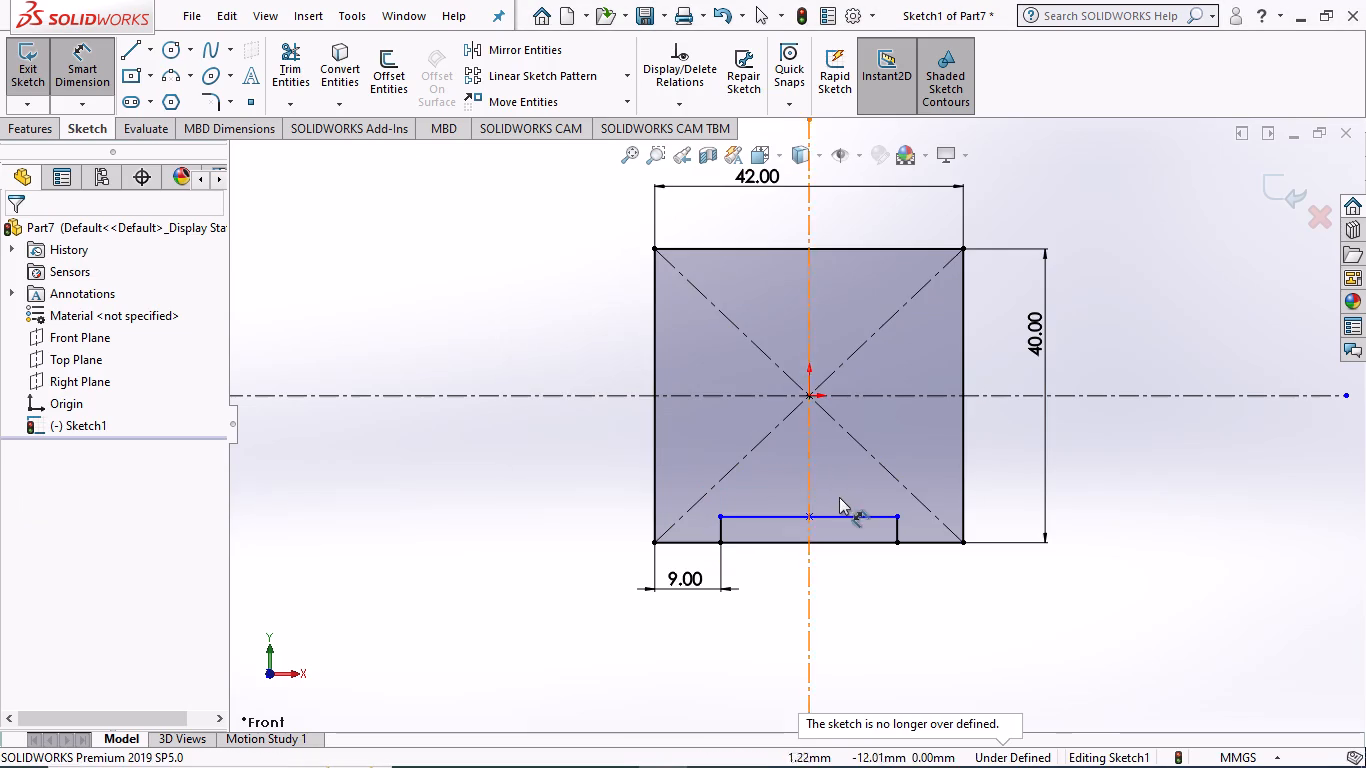
# Dimension the notch's height between its top line and the rectangle's bottom edge to 6 mm.
pyautogui.click(760, 513)
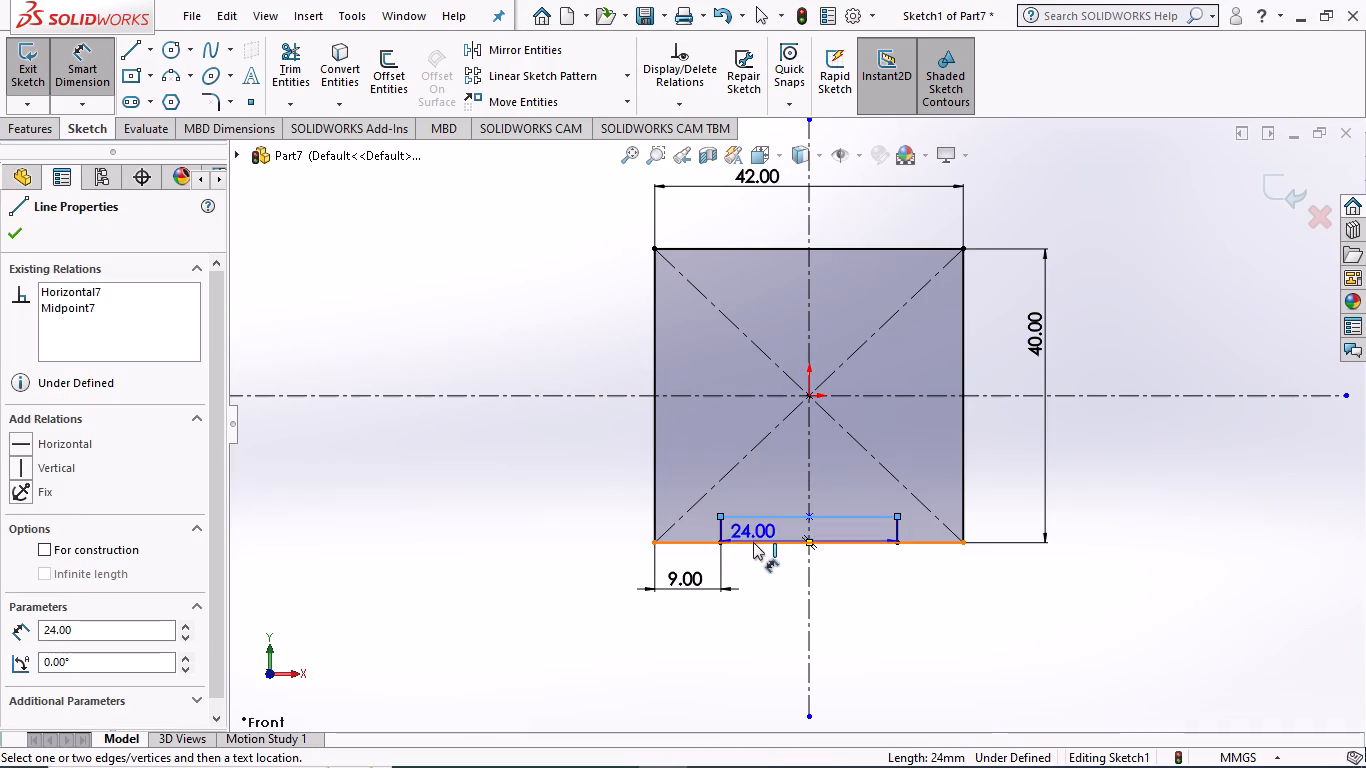
pyautogui.click(753, 542)
pyautogui.click(621, 515)
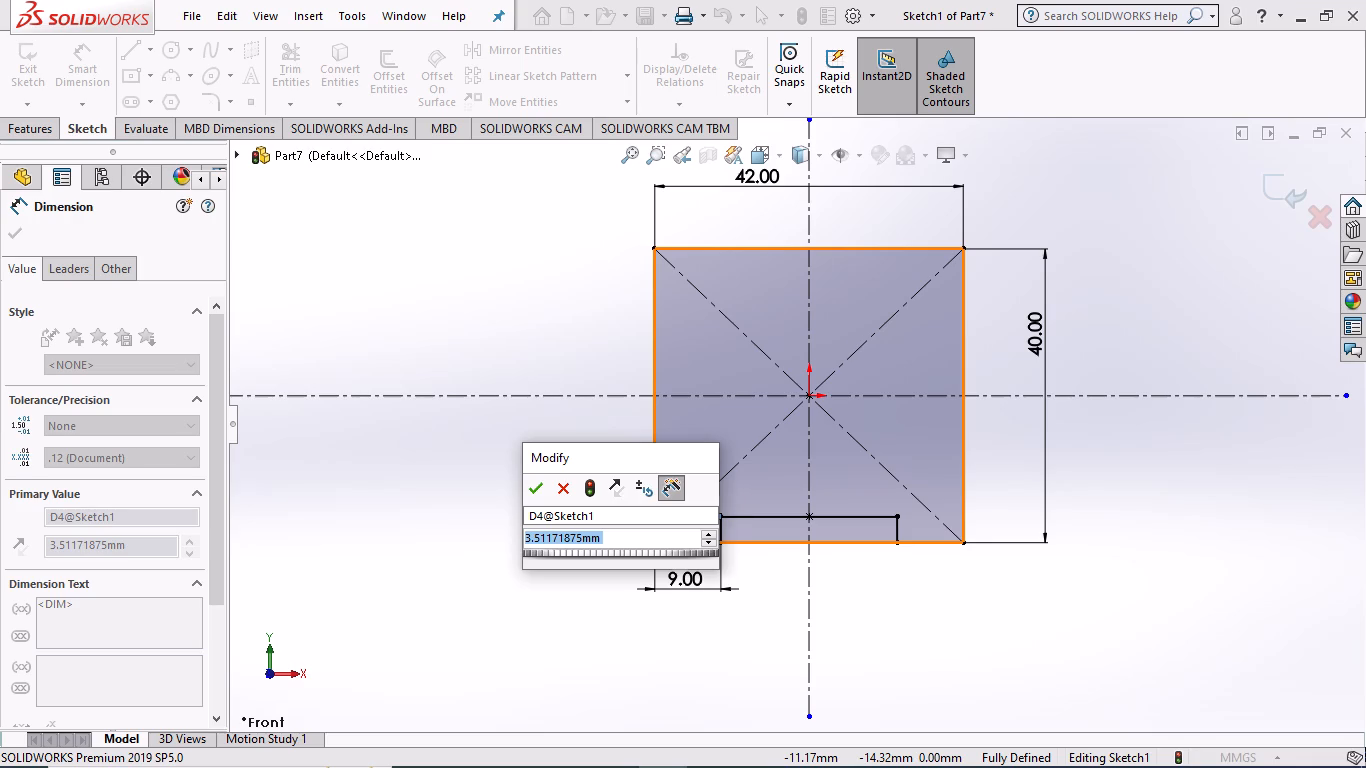
pyautogui.press('6')
pyautogui.press('Return')
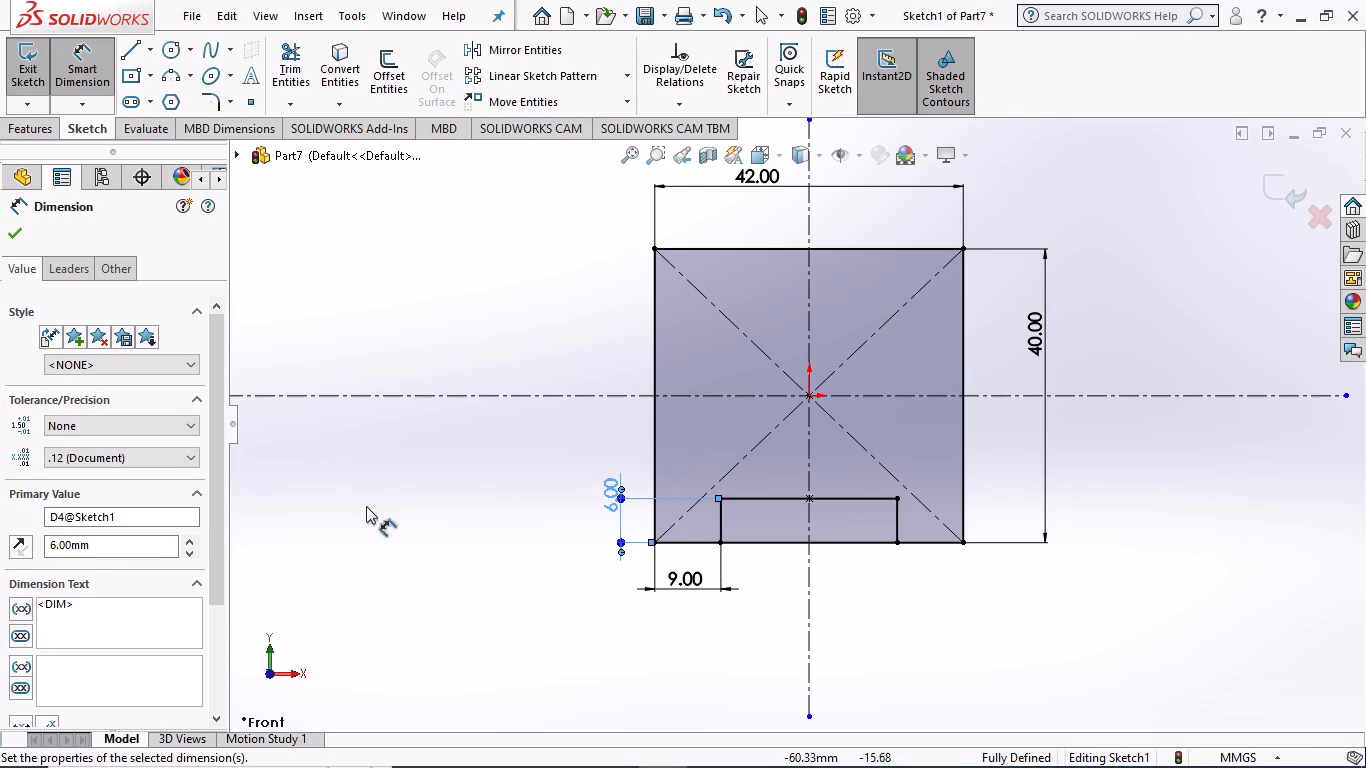
pyautogui.click(10, 234)
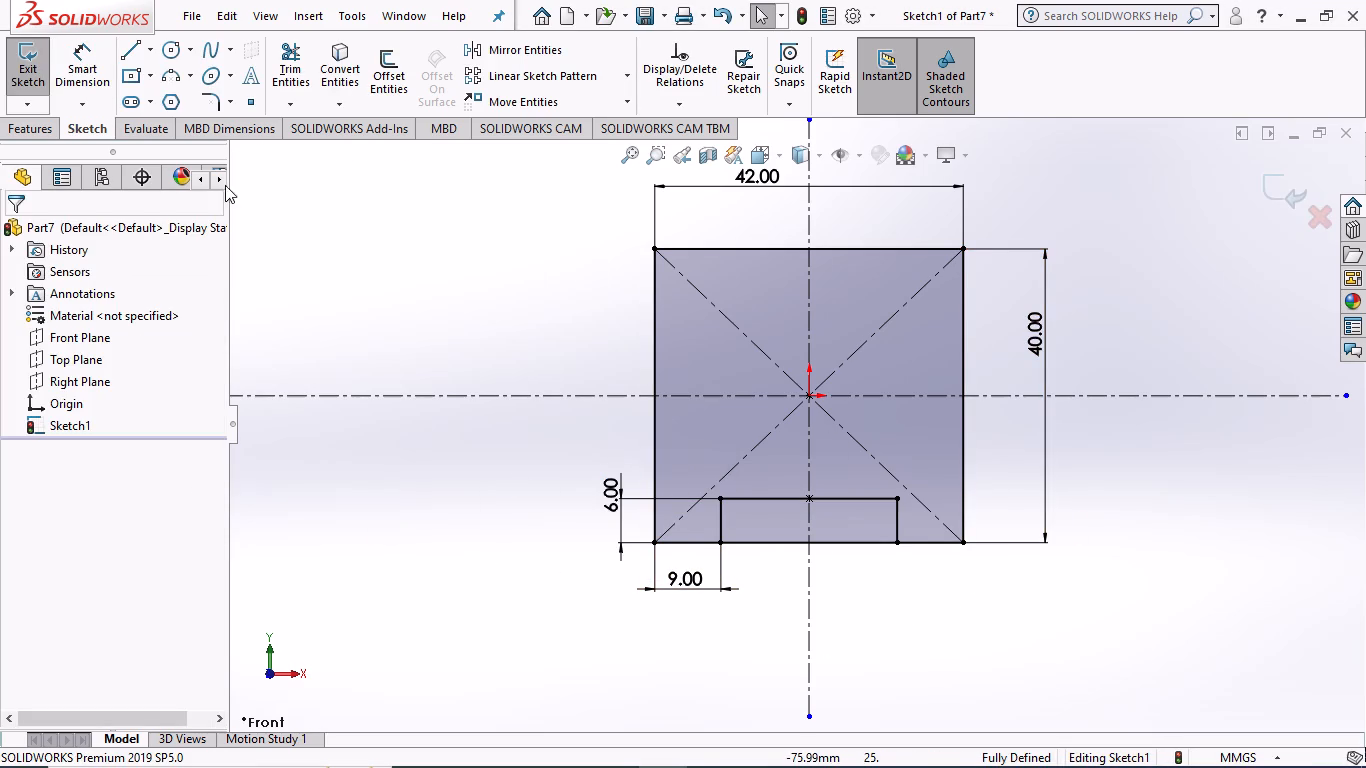
# Sketch a circle centered on the origin inside the rectangle, clear of the notch.
pyautogui.click(173, 42)
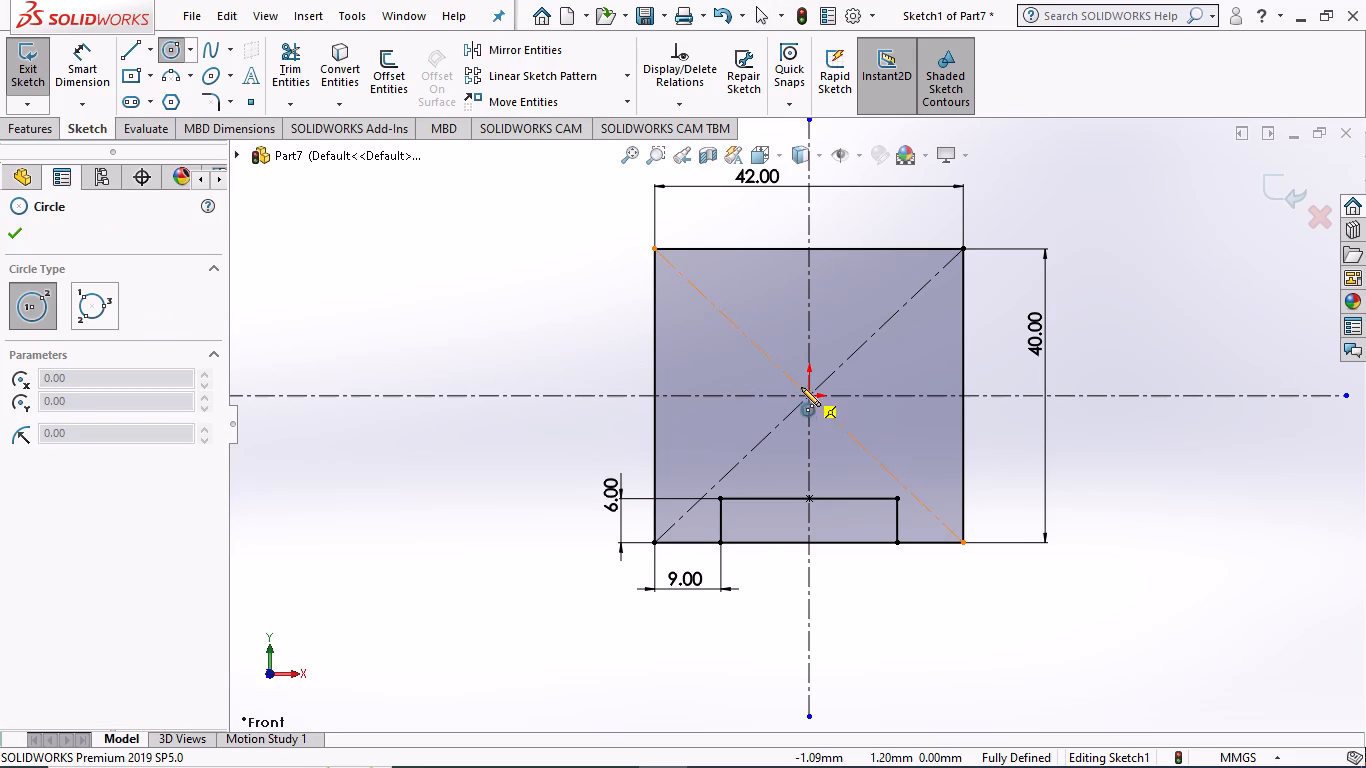
pyautogui.click(808, 395)
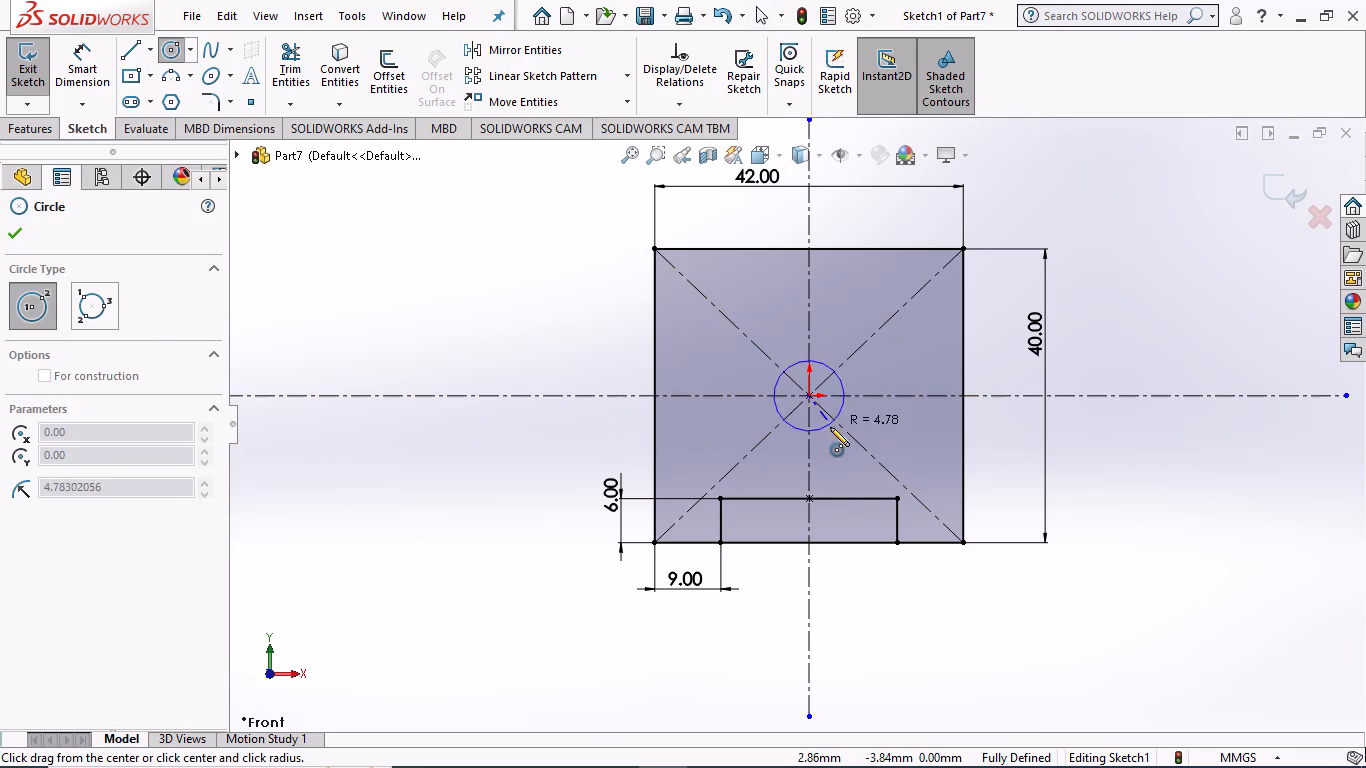
pyautogui.click(830, 445)
# Dimension the diameter of the circle centered on the origin to 16 mm.
pyautogui.click(87, 76)
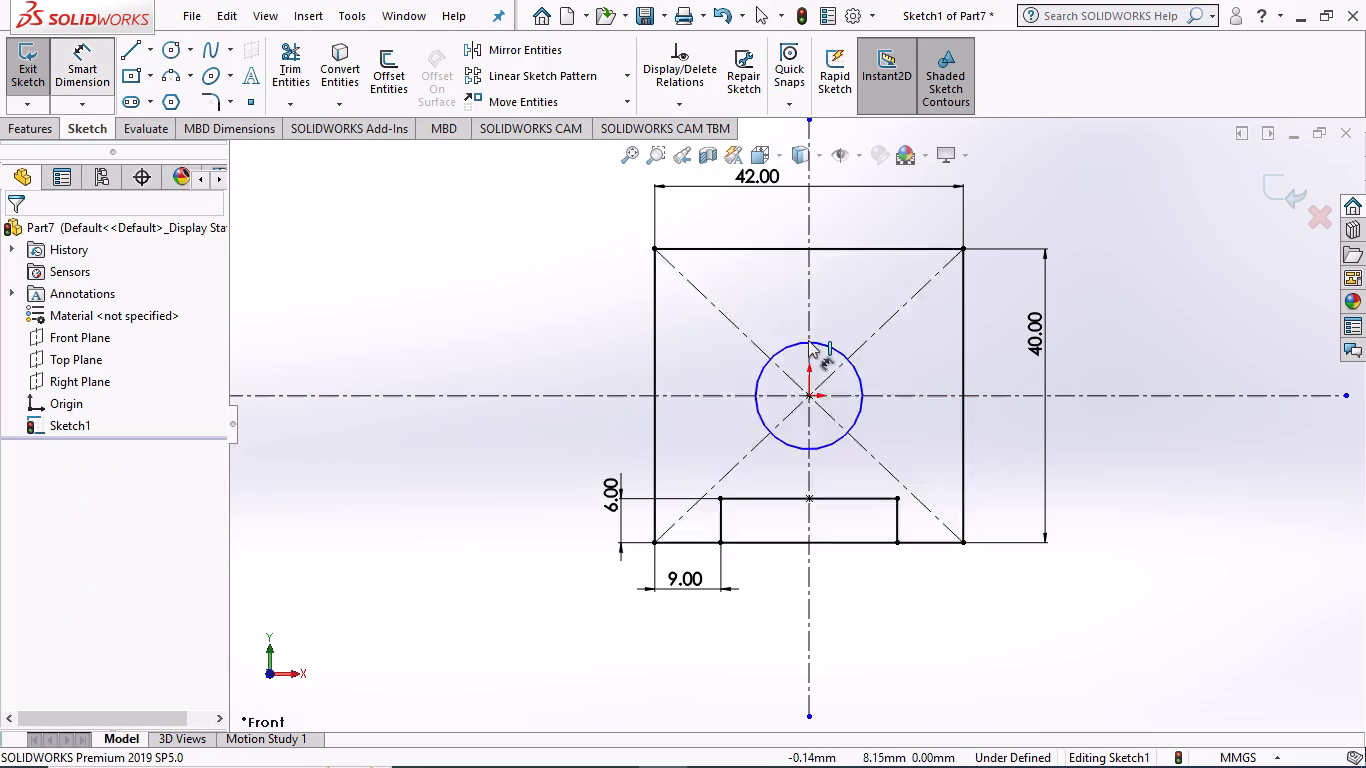
pyautogui.click(834, 347)
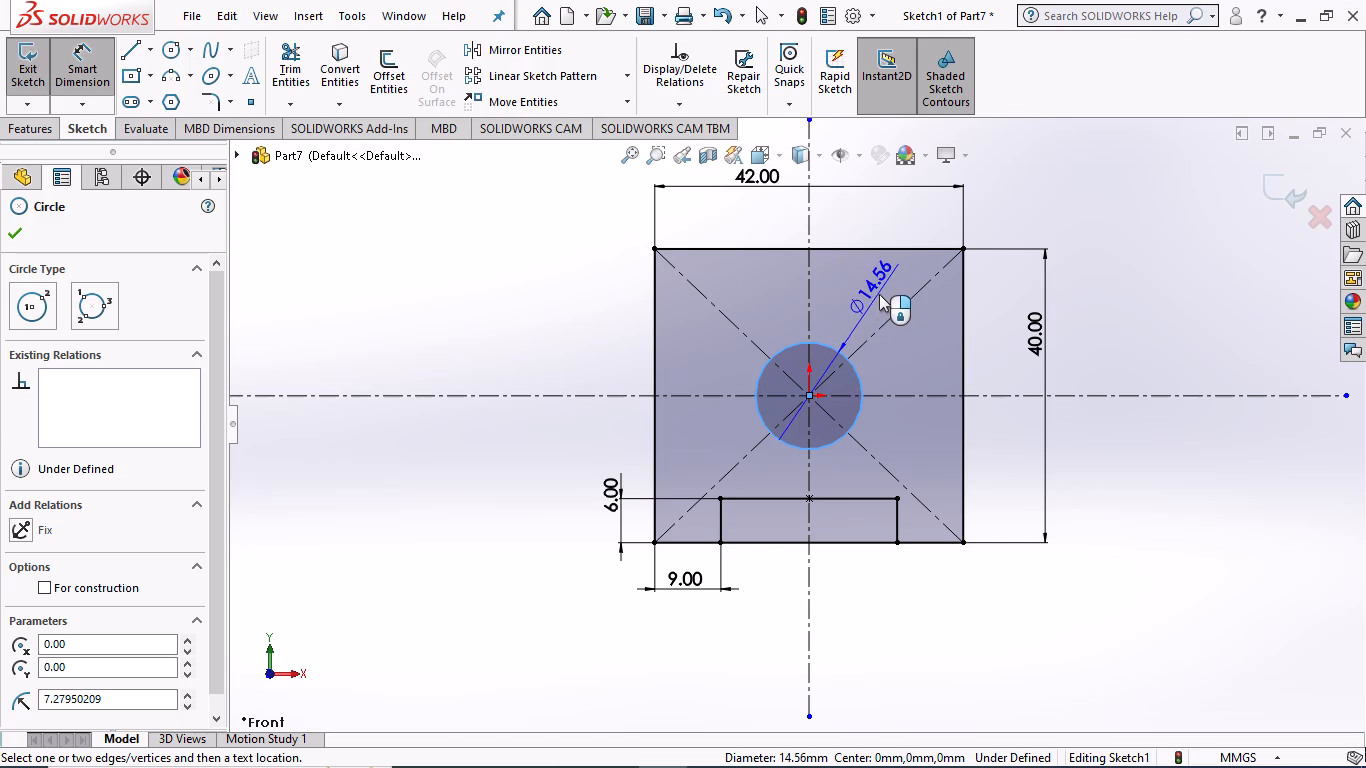
pyautogui.click(877, 298)
pyautogui.press('1')
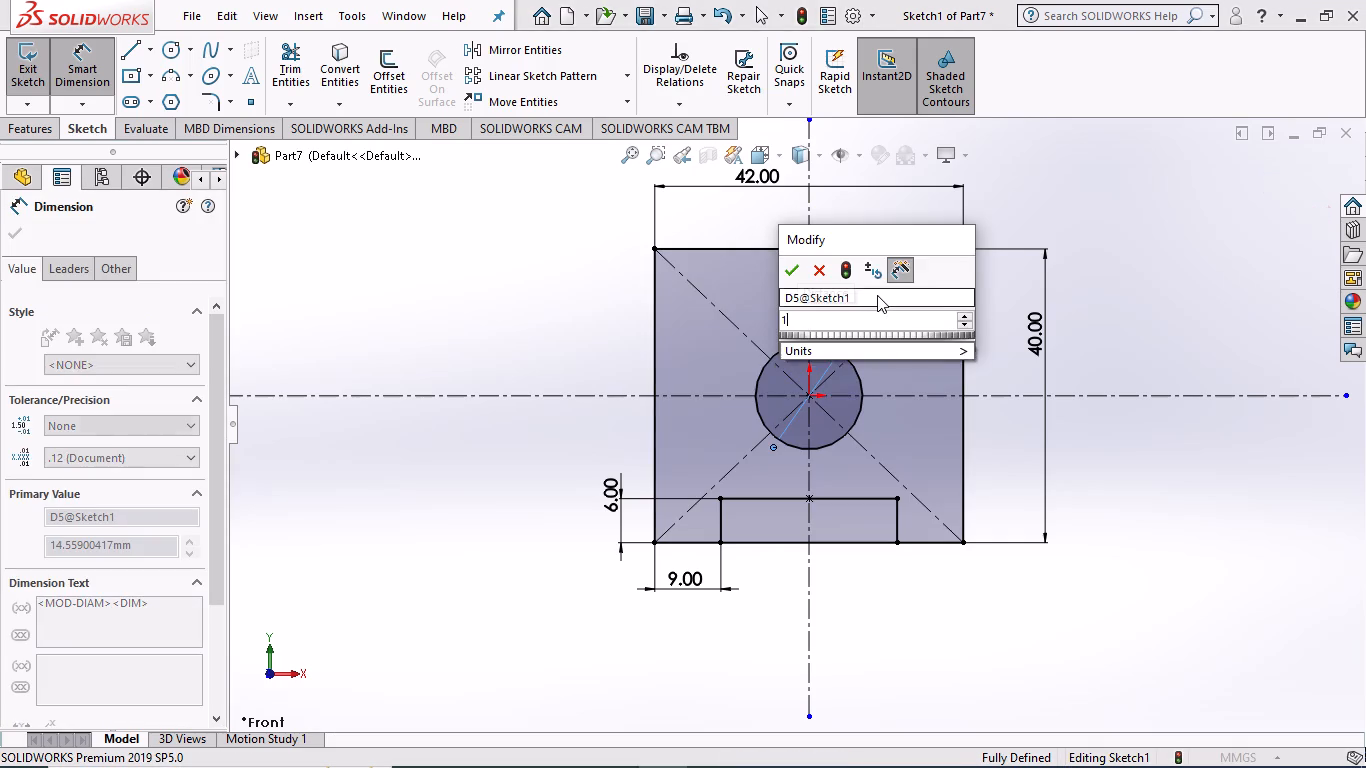
pyautogui.press('6')
pyautogui.press('Return')
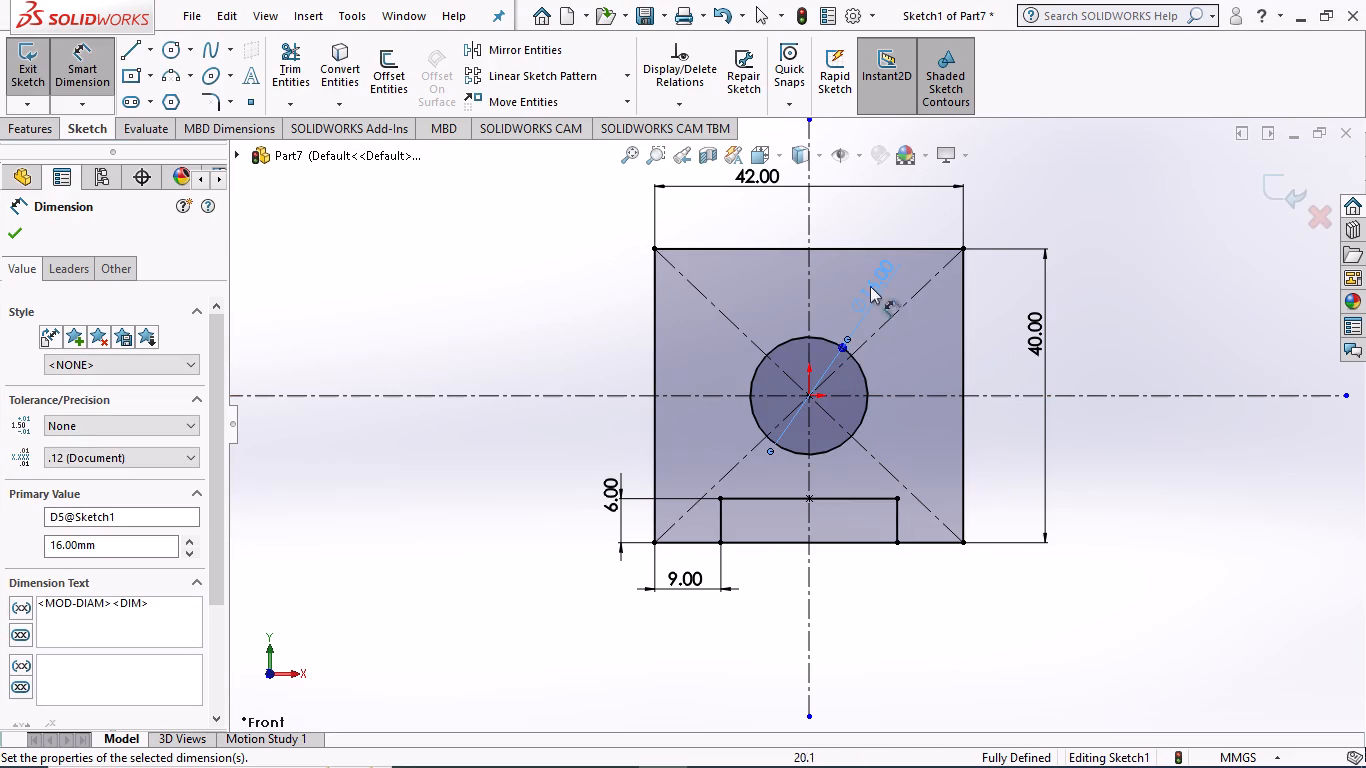
pyautogui.click(17, 228)
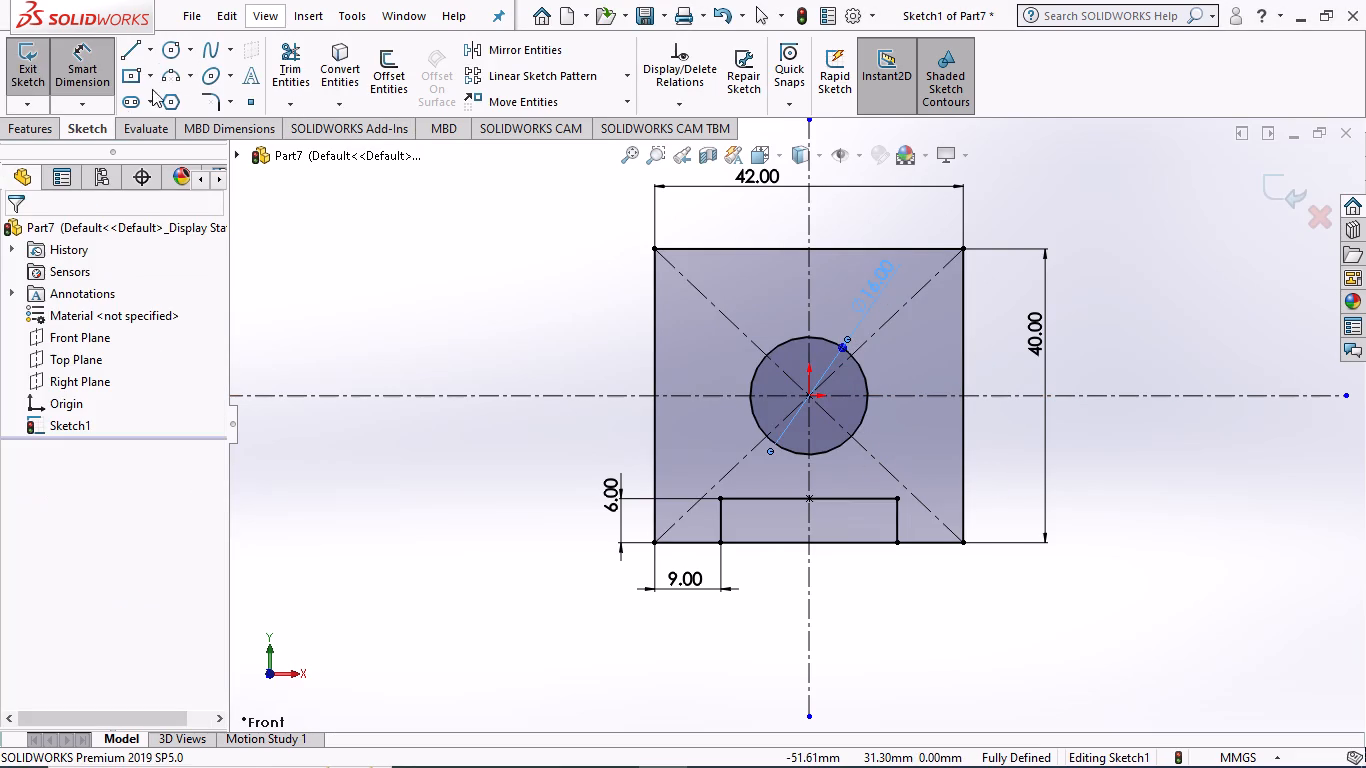
# Trim away both halves of the rectangle's bottom edge between the notch's vertical lines to open the notch.
pyautogui.click(288, 45)
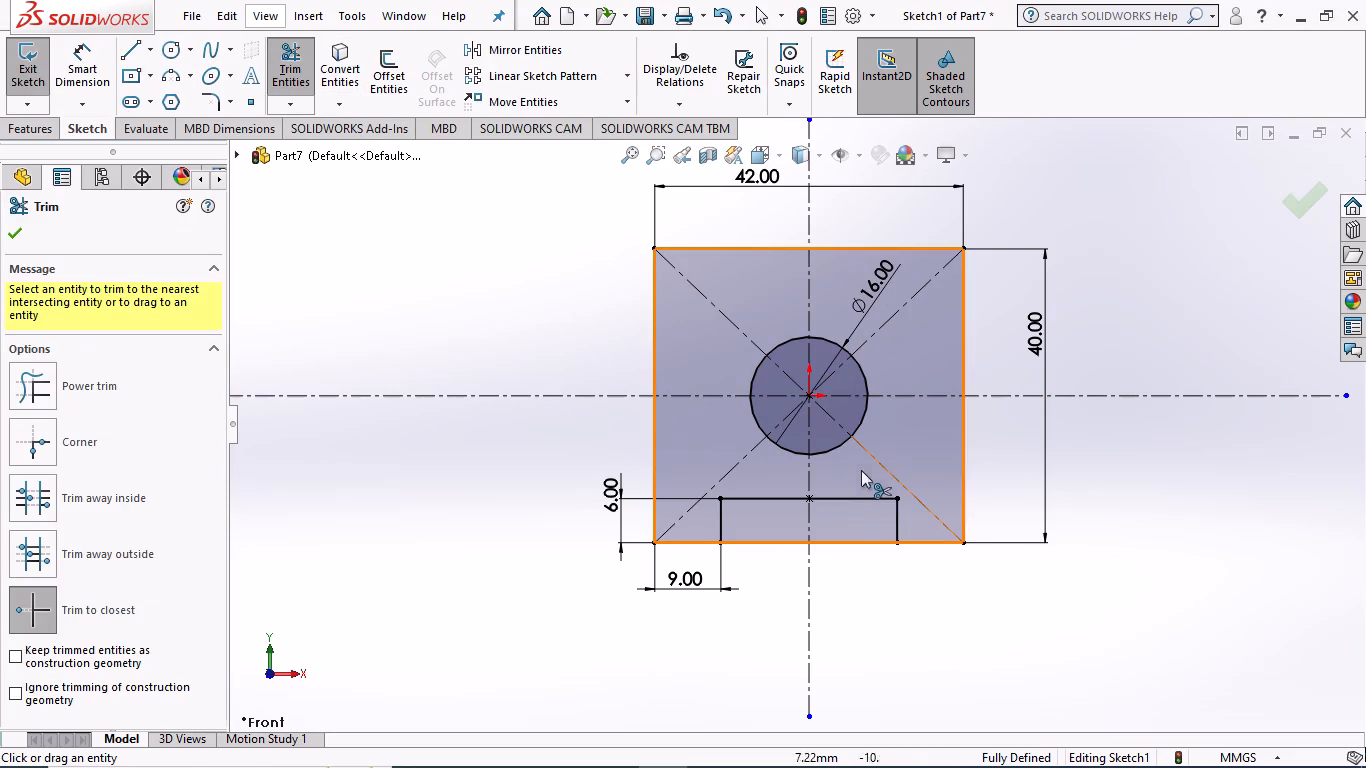
pyautogui.click(830, 541)
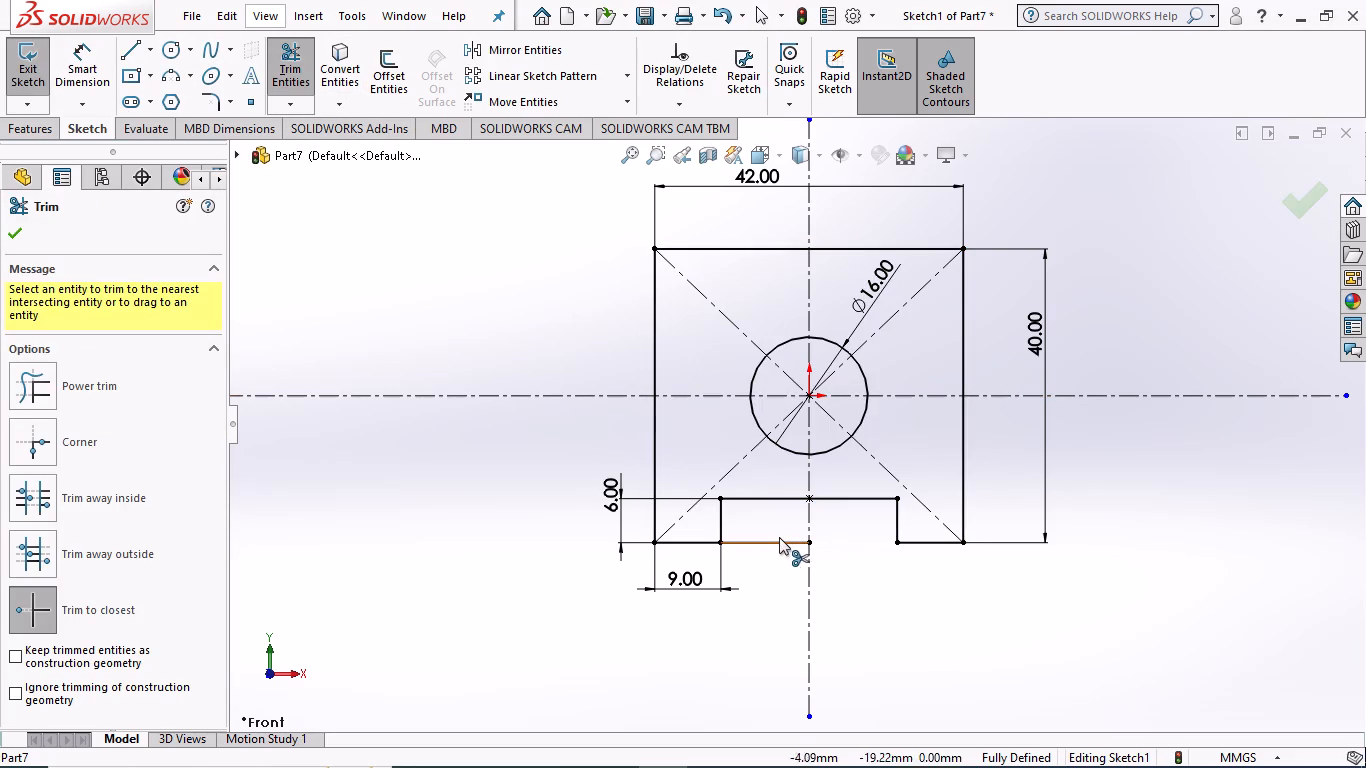
pyautogui.click(778, 541)
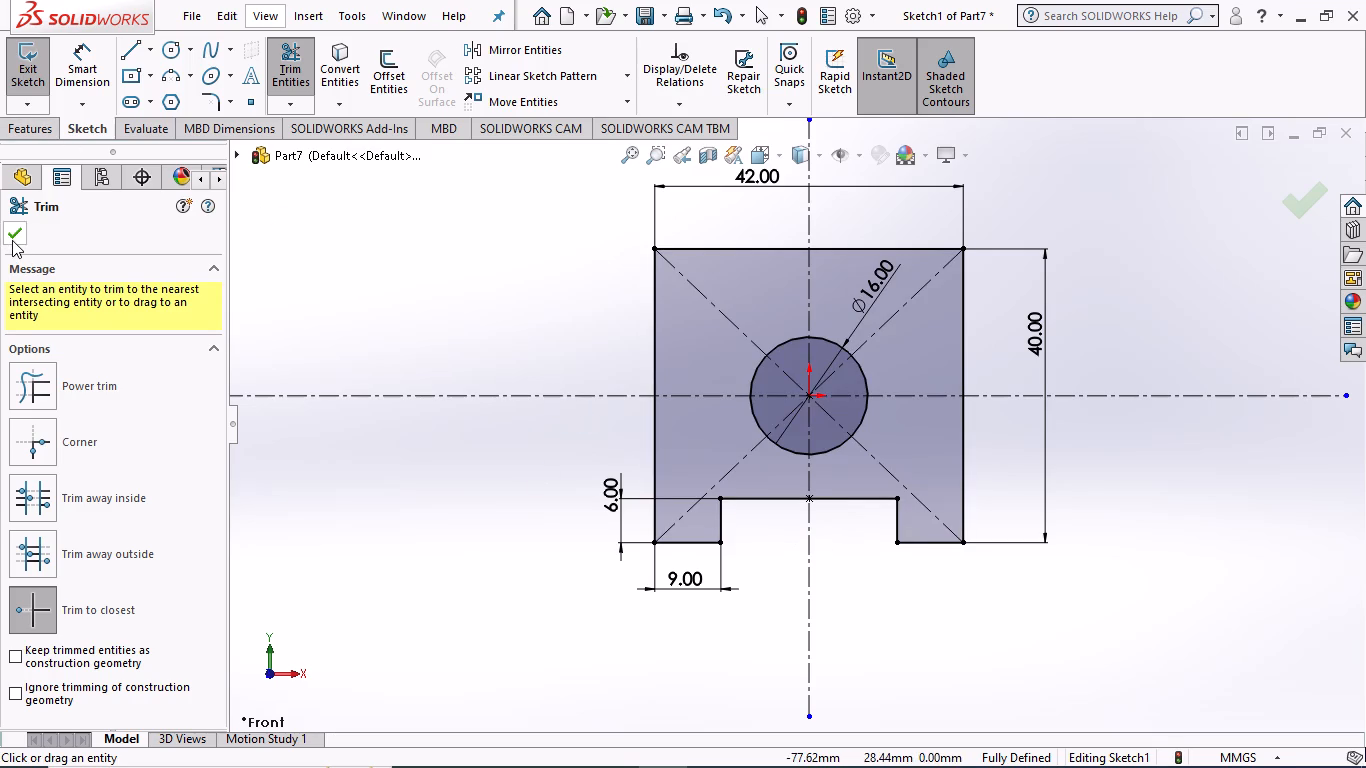
pyautogui.click(14, 230)
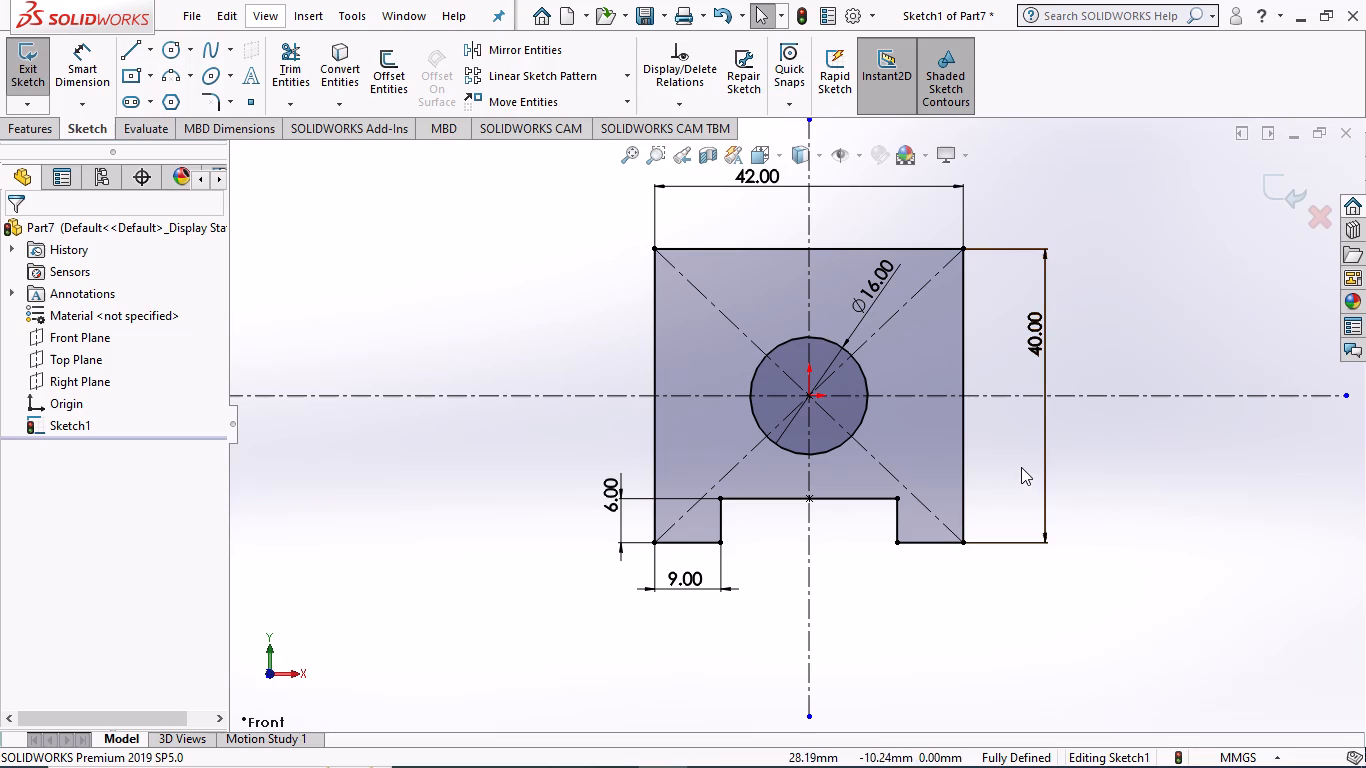
# Extrude the notched profile with its circular hole 8 mm using the Mid Plane end condition.
pyautogui.click(26, 126)
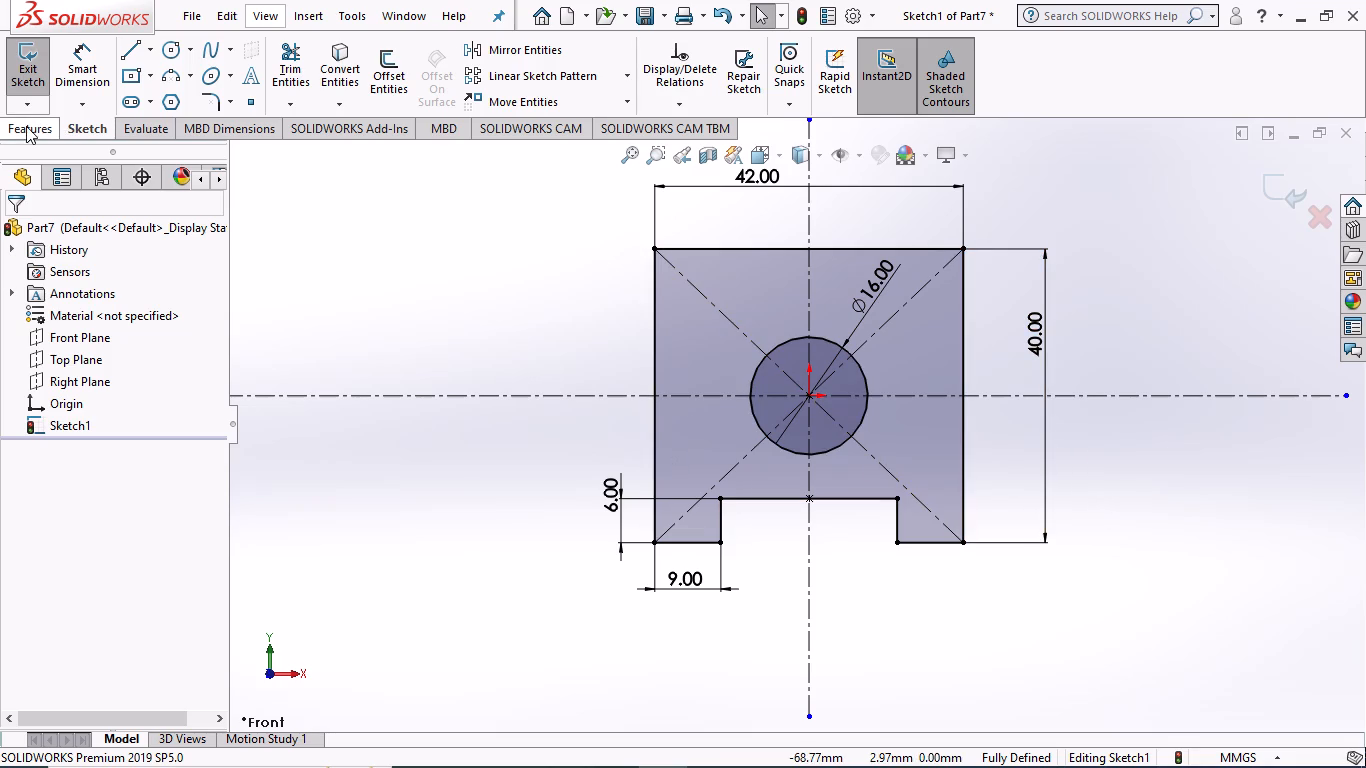
pyautogui.click(38, 67)
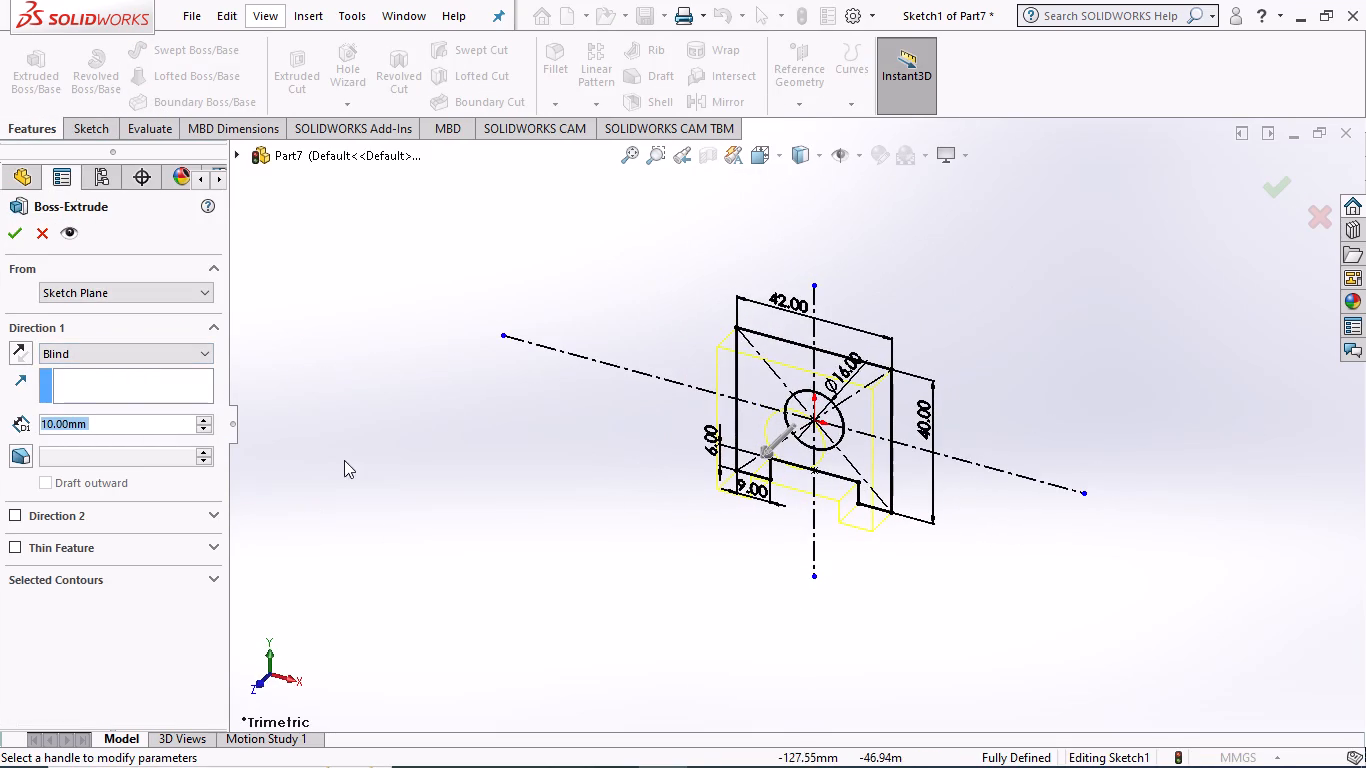
pyautogui.press('8')
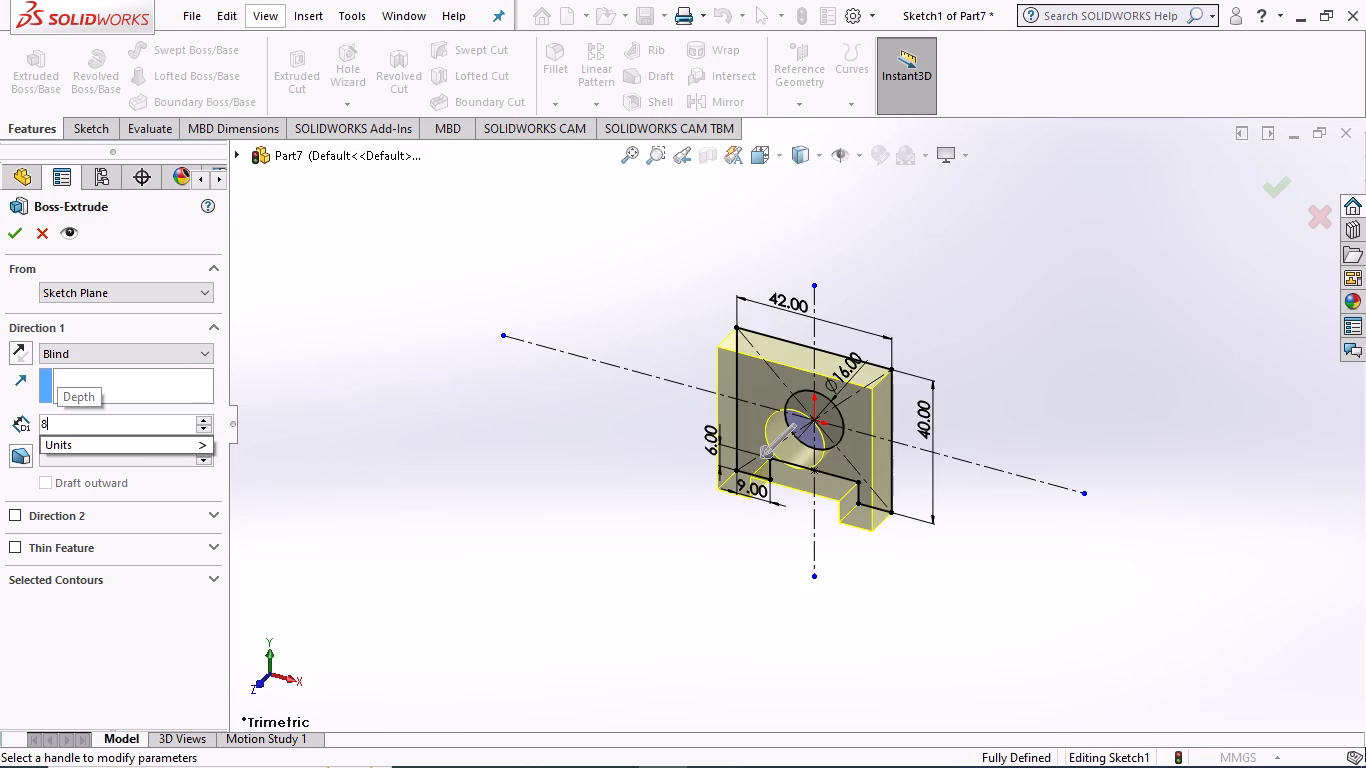
pyautogui.press('Return')
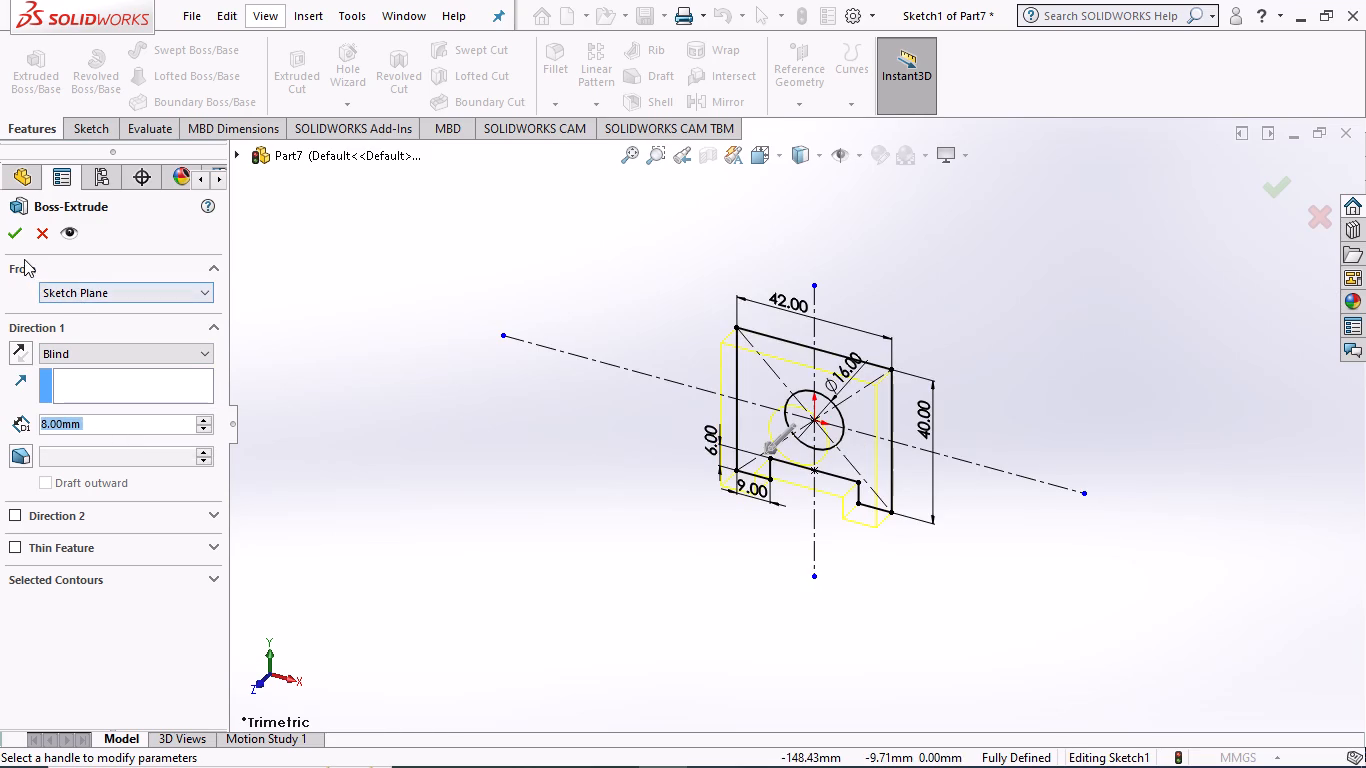
pyautogui.click(201, 350)
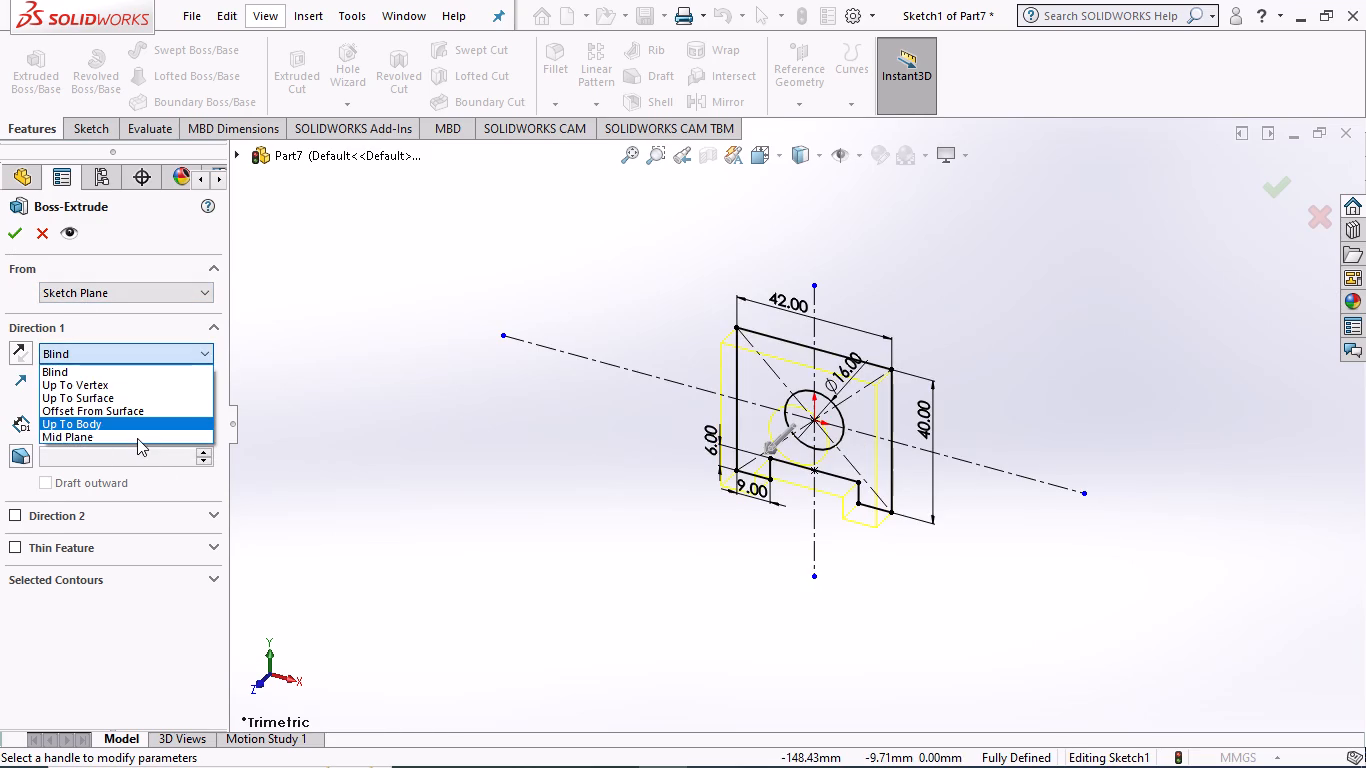
pyautogui.click(137, 438)
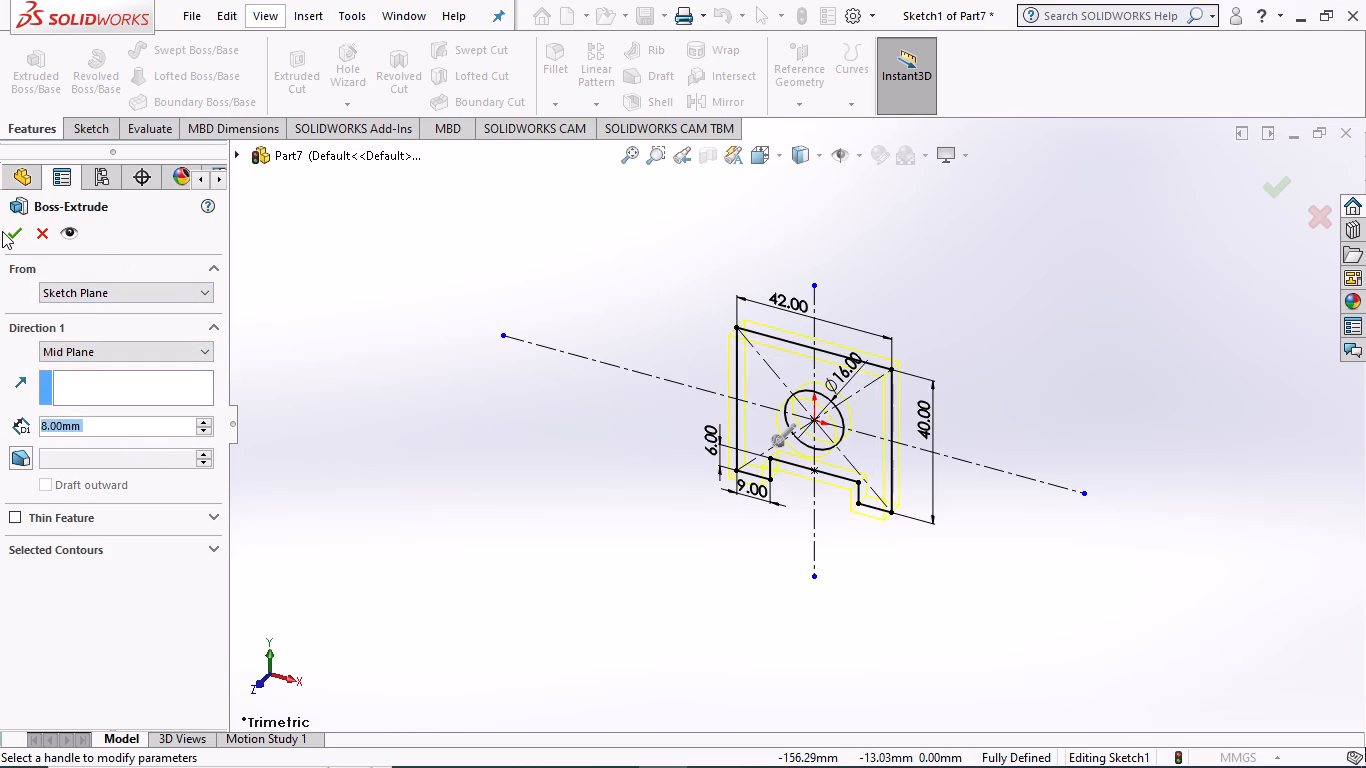
pyautogui.click(11, 229)
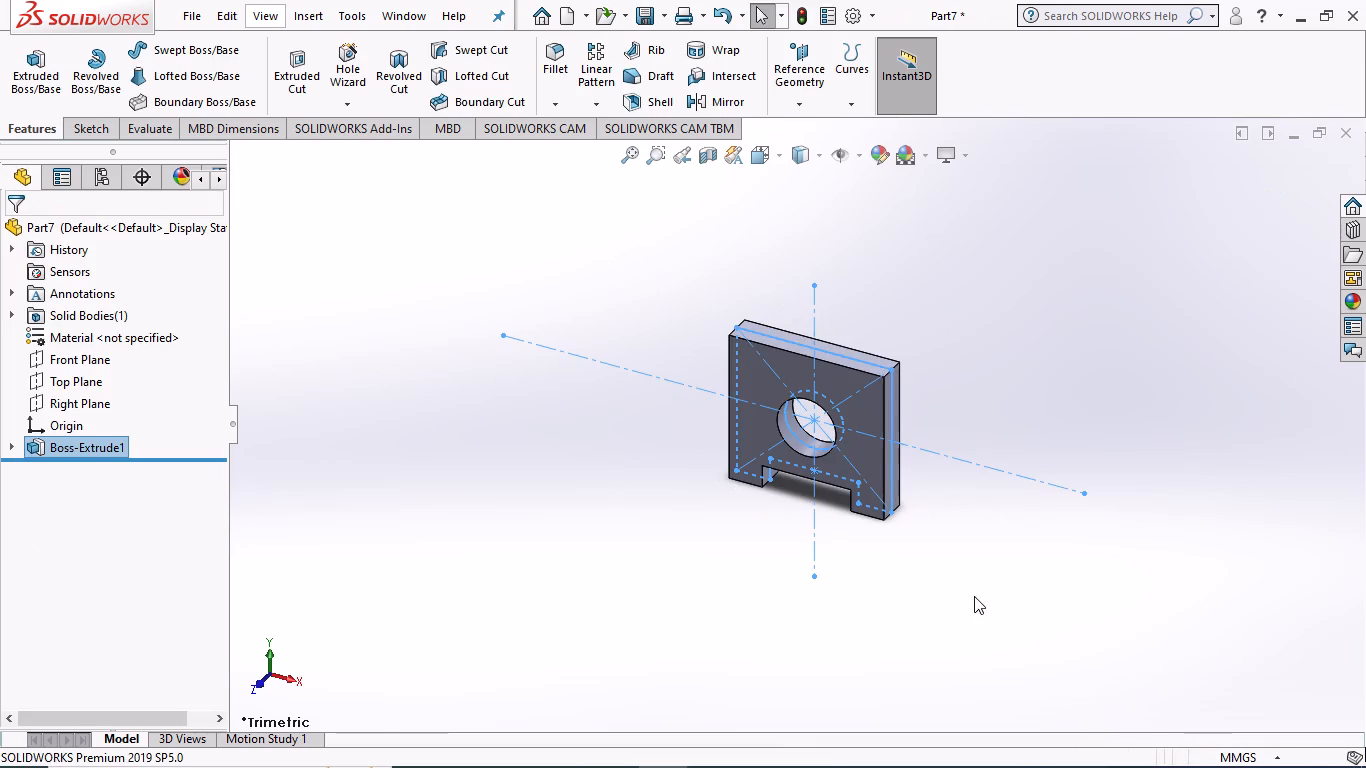
# Examine the extruded plate from all sides, checking its thickness, bottom notch and central hole.
pyautogui.moveTo(1014, 580); pyautogui.dragTo(817, 588, button='middle')
pyautogui.click(742, 560)
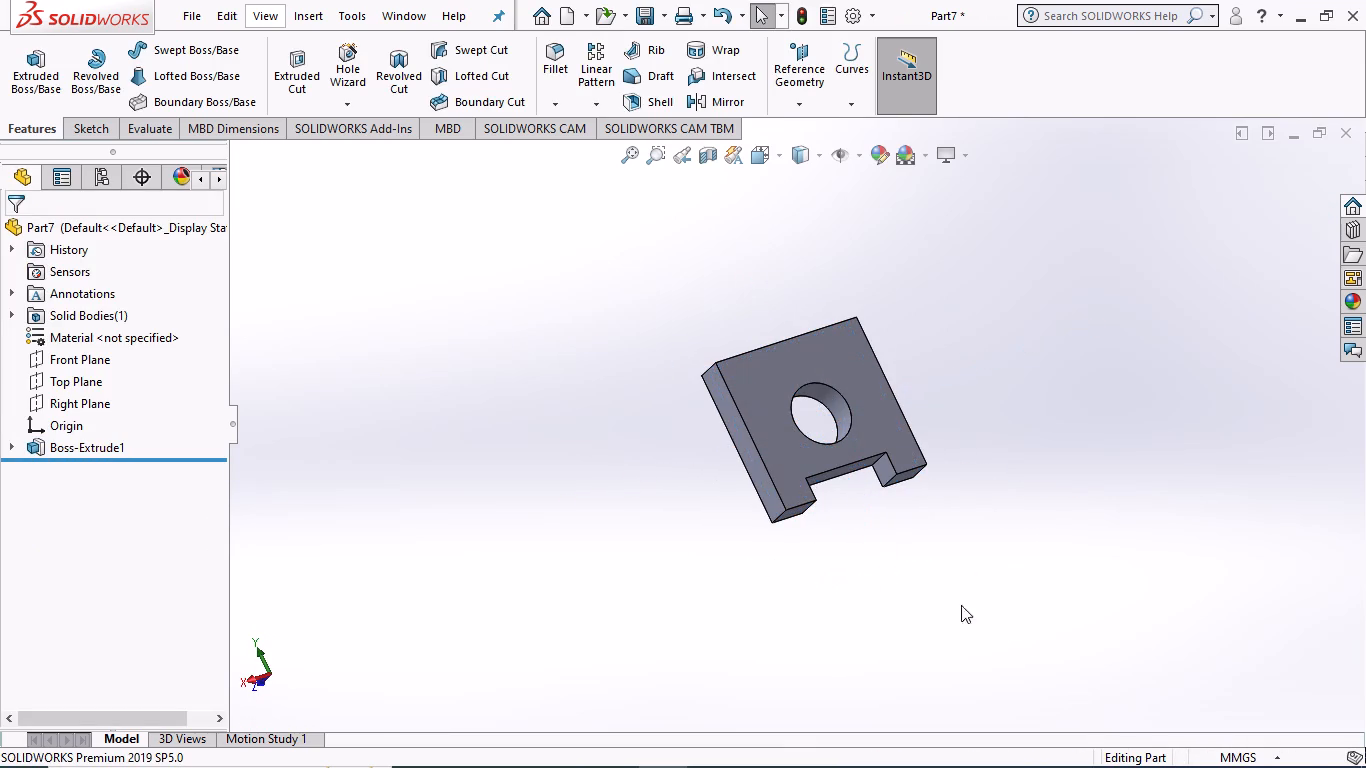
pyautogui.scroll(-2, 1026, 527)
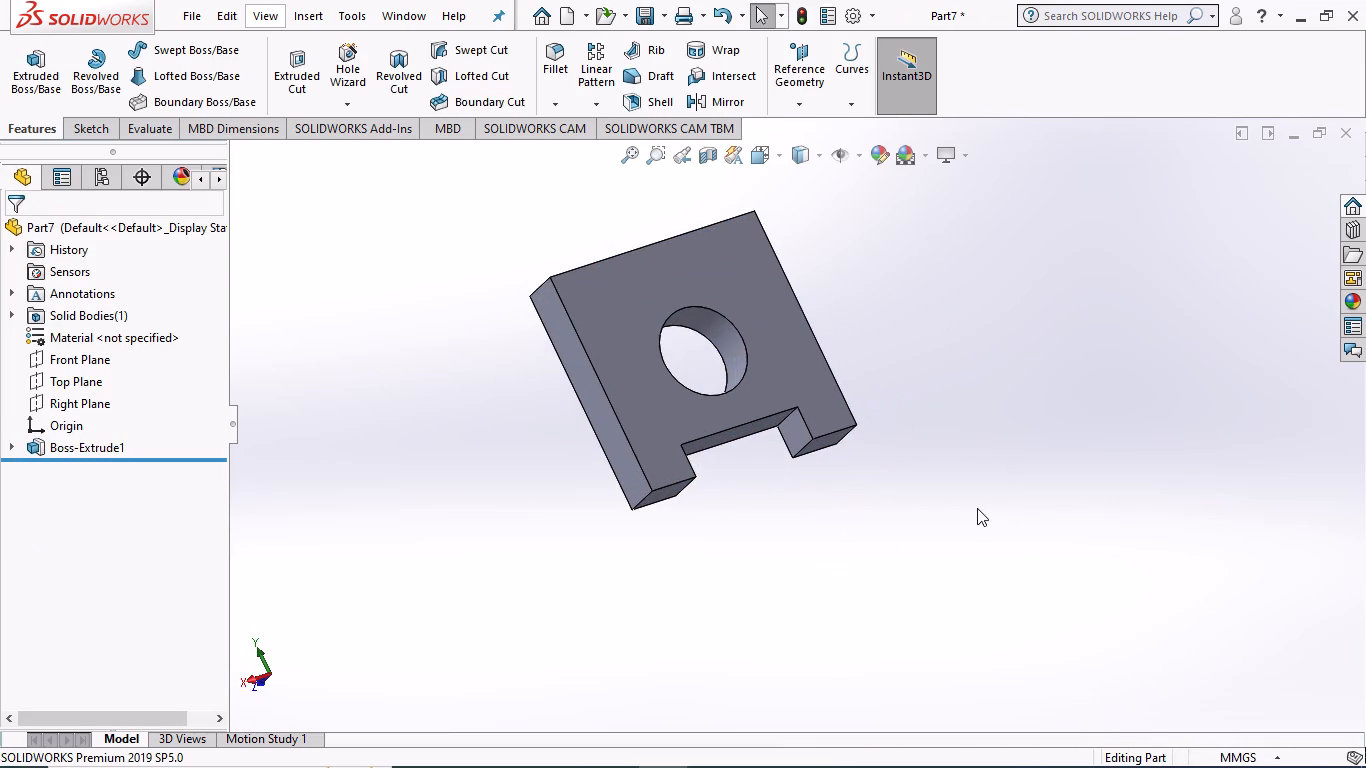
pyautogui.scroll(-2, 977, 508)
pyautogui.scroll(5, 896, 490)
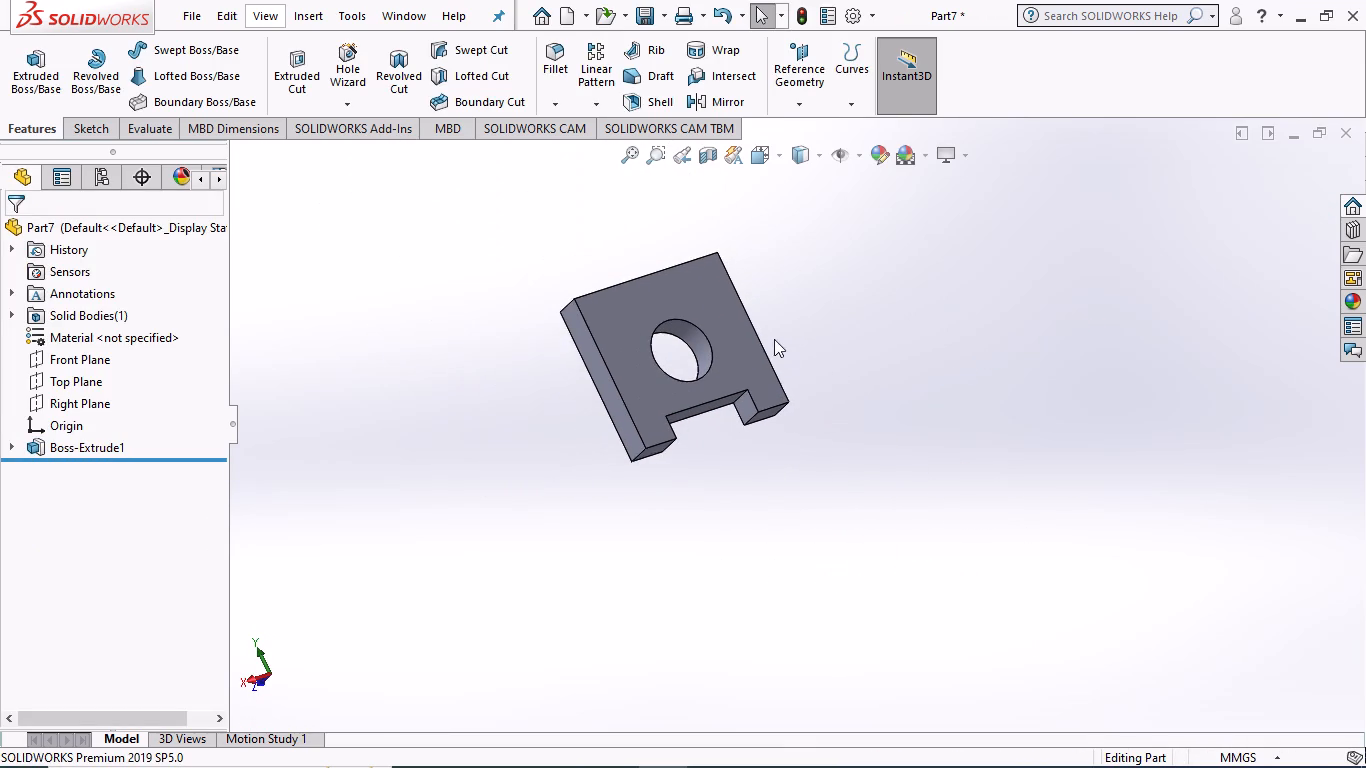
pyautogui.moveTo(895, 381); pyautogui.dragTo(1114, 423, button='middle')
pyautogui.moveTo(1120, 390); pyautogui.dragTo(1019, 451, button='middle')
pyautogui.moveTo(1022, 415); pyautogui.dragTo(1064, 387, button='middle')
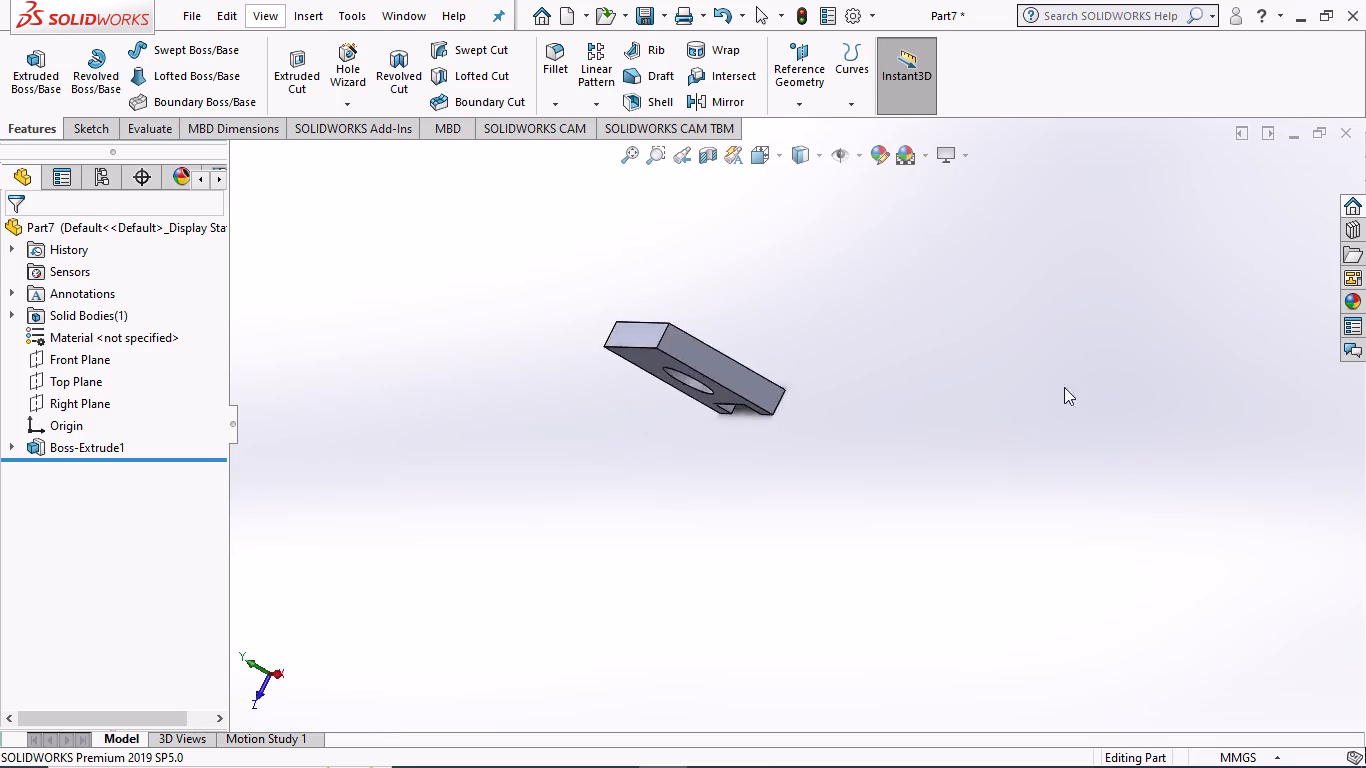
pyautogui.moveTo(1064, 387); pyautogui.dragTo(921, 532, button='middle')
pyautogui.moveTo(954, 486); pyautogui.dragTo(978, 468, button='middle')
pyautogui.scroll(-3, 762, 286)
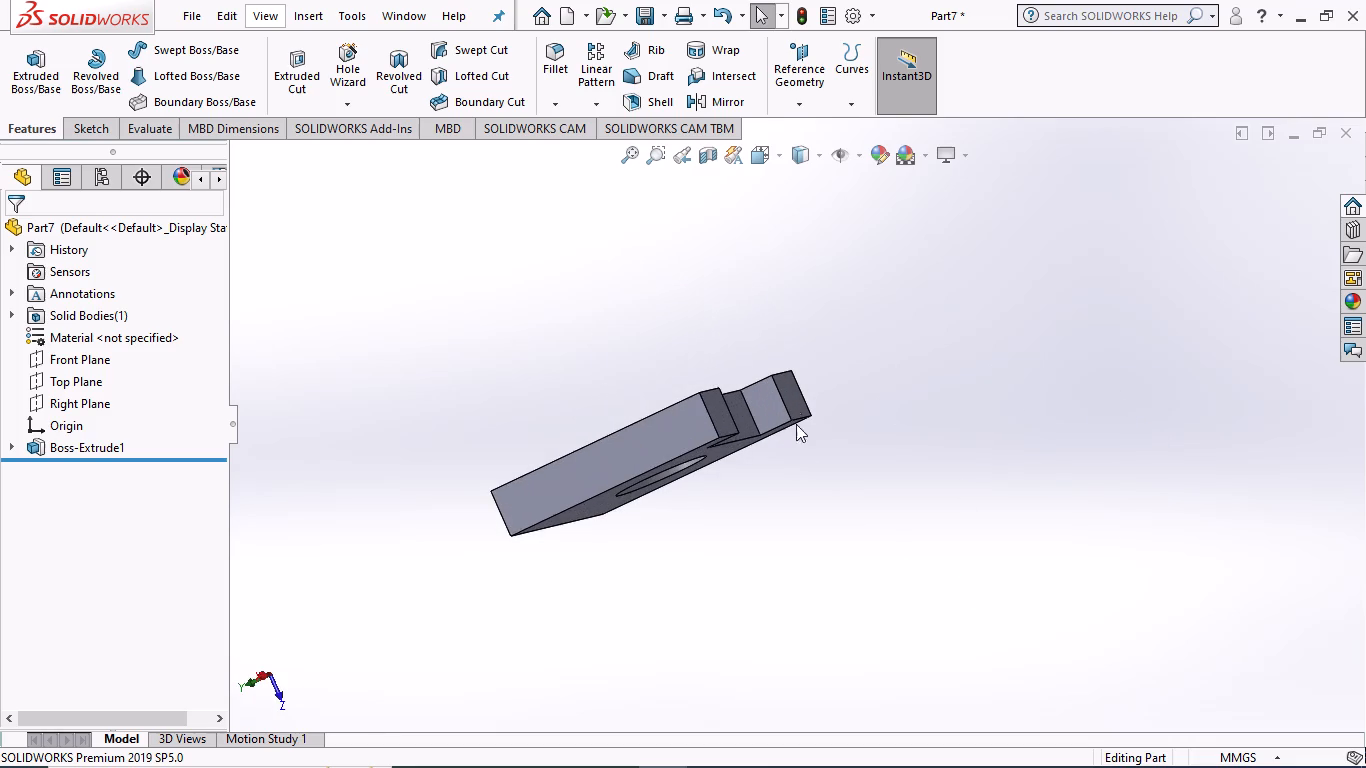
pyautogui.scroll(1, 801, 451)
pyautogui.moveTo(795, 514); pyautogui.dragTo(999, 658, button='middle')
pyautogui.scroll(1, 999, 658)
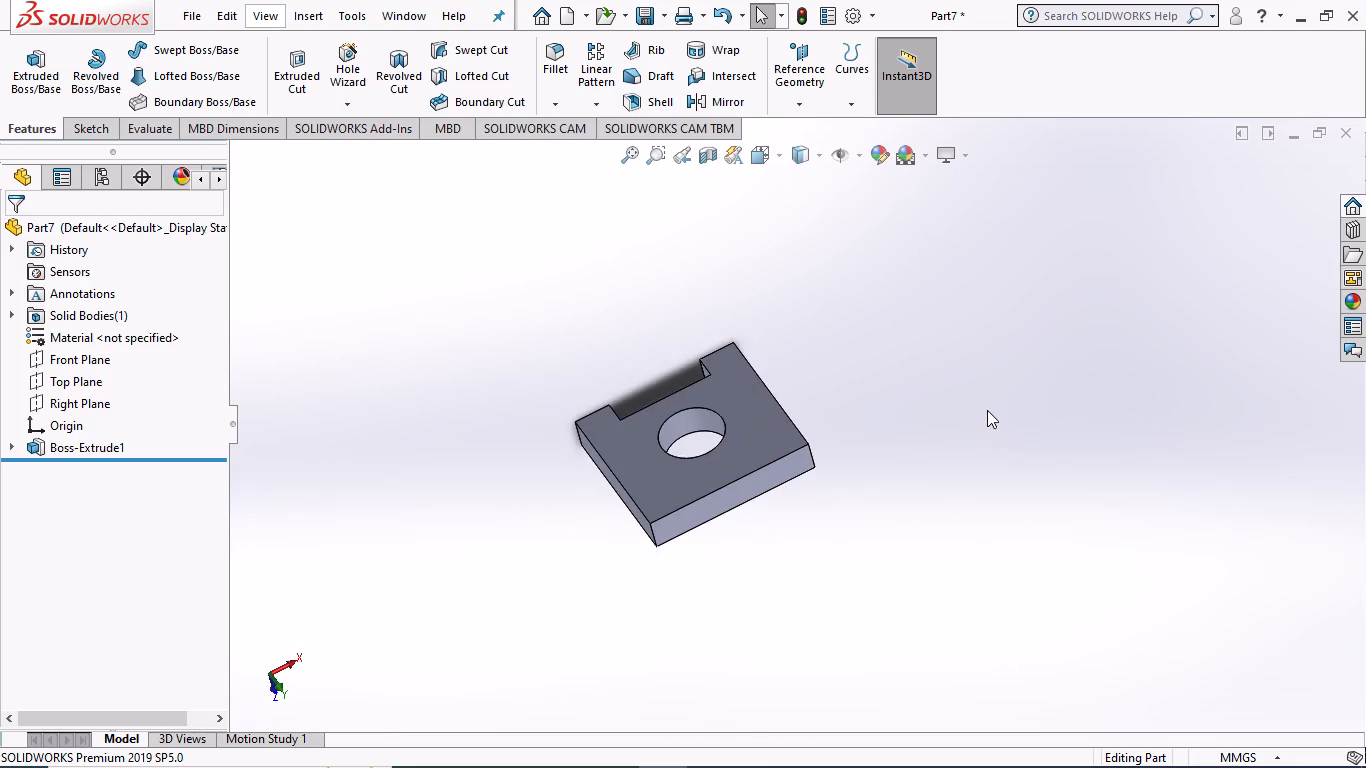
pyautogui.scroll(-1, 985, 410)
pyautogui.moveTo(985, 410); pyautogui.dragTo(967, 613, button='middle')
pyautogui.scroll(1, 967, 613)
pyautogui.moveTo(928, 466); pyautogui.dragTo(1286, 456, button='middle')
pyautogui.moveTo(767, 529); pyautogui.dragTo(1081, 618, button='middle')
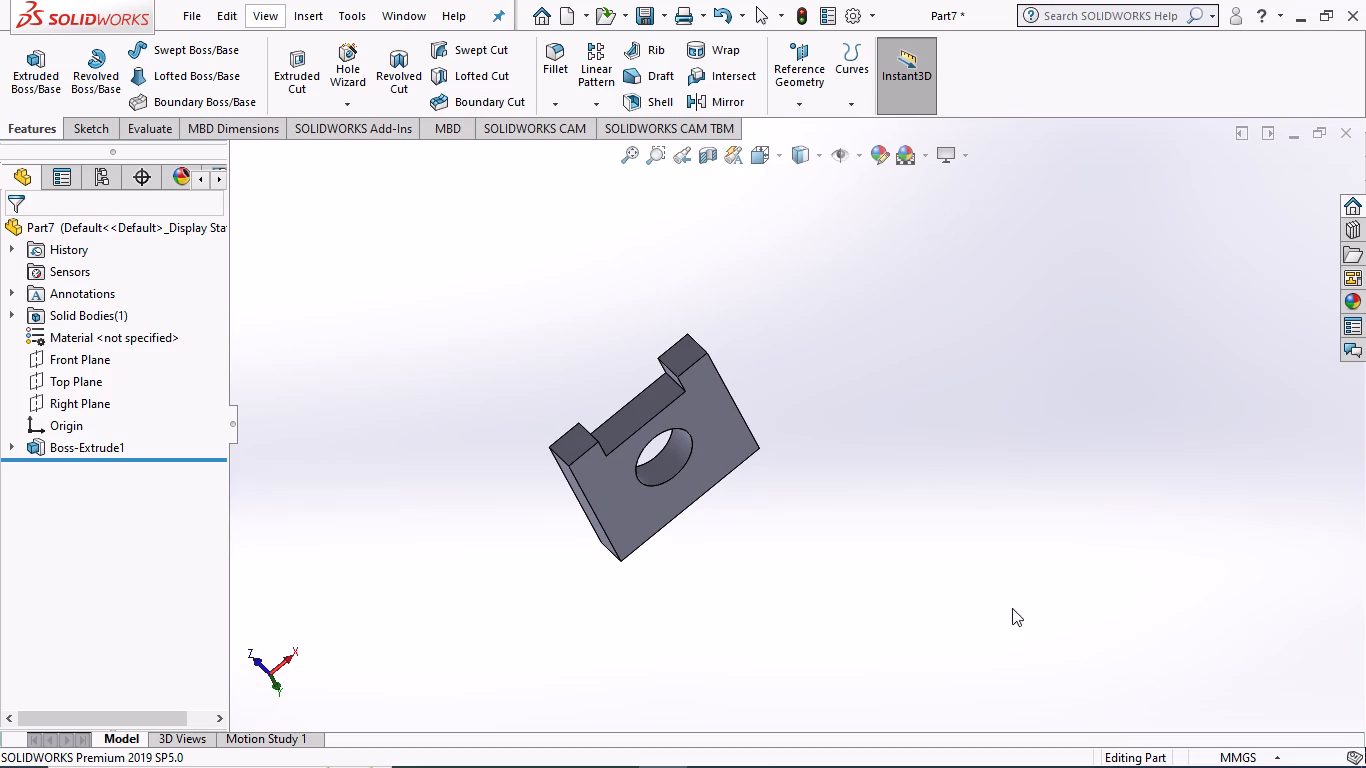
pyautogui.moveTo(568, 347); pyautogui.dragTo(762, 449, button='middle')
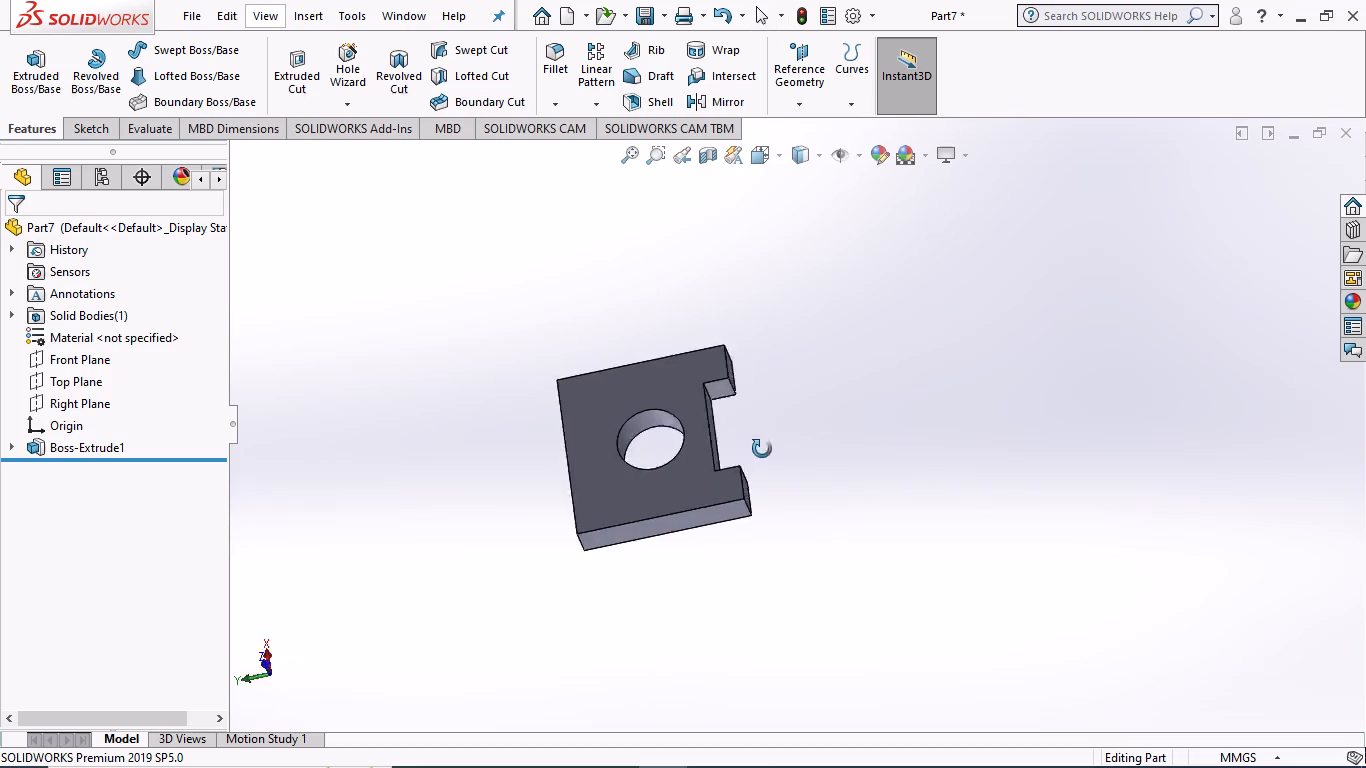
pyautogui.moveTo(762, 449); pyautogui.dragTo(1047, 453, button='middle')
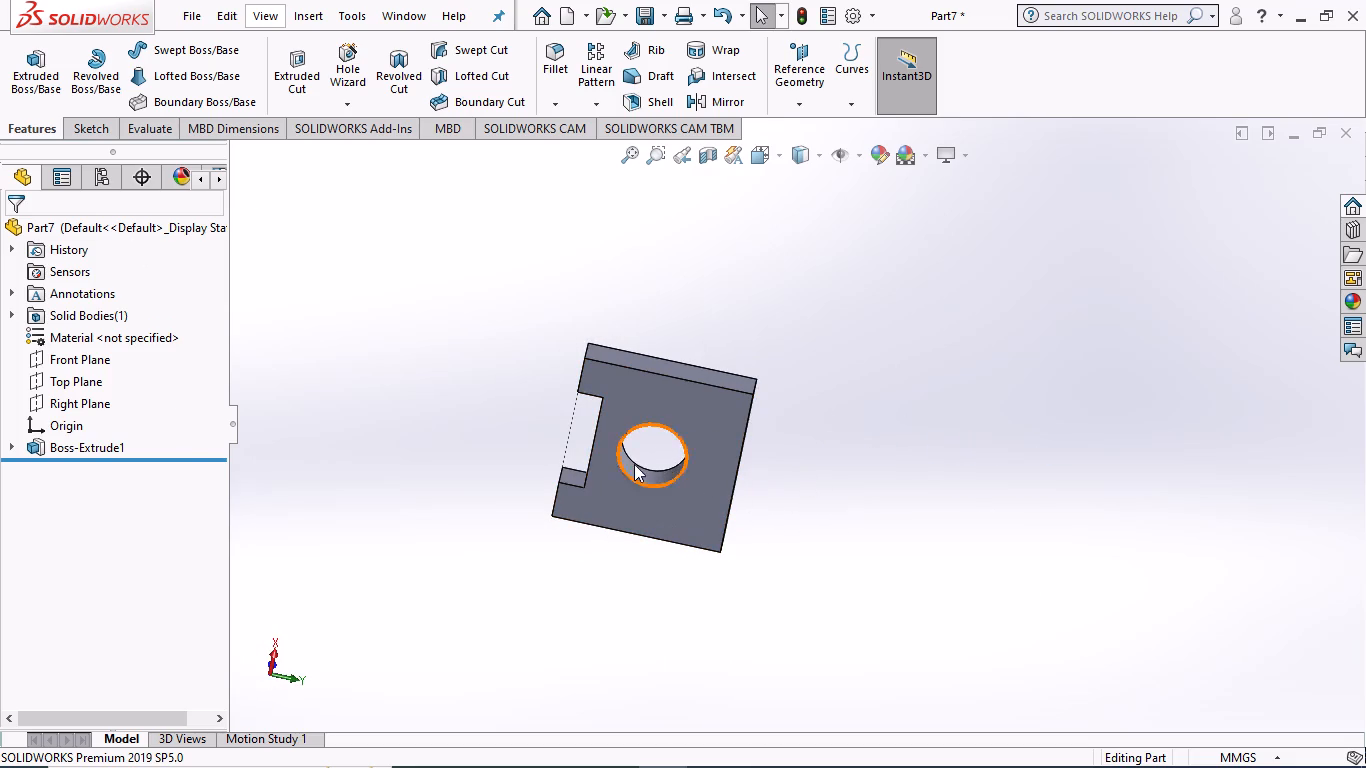
pyautogui.scroll(1, 579, 451)
pyautogui.moveTo(527, 446); pyautogui.dragTo(824, 504, button='middle')
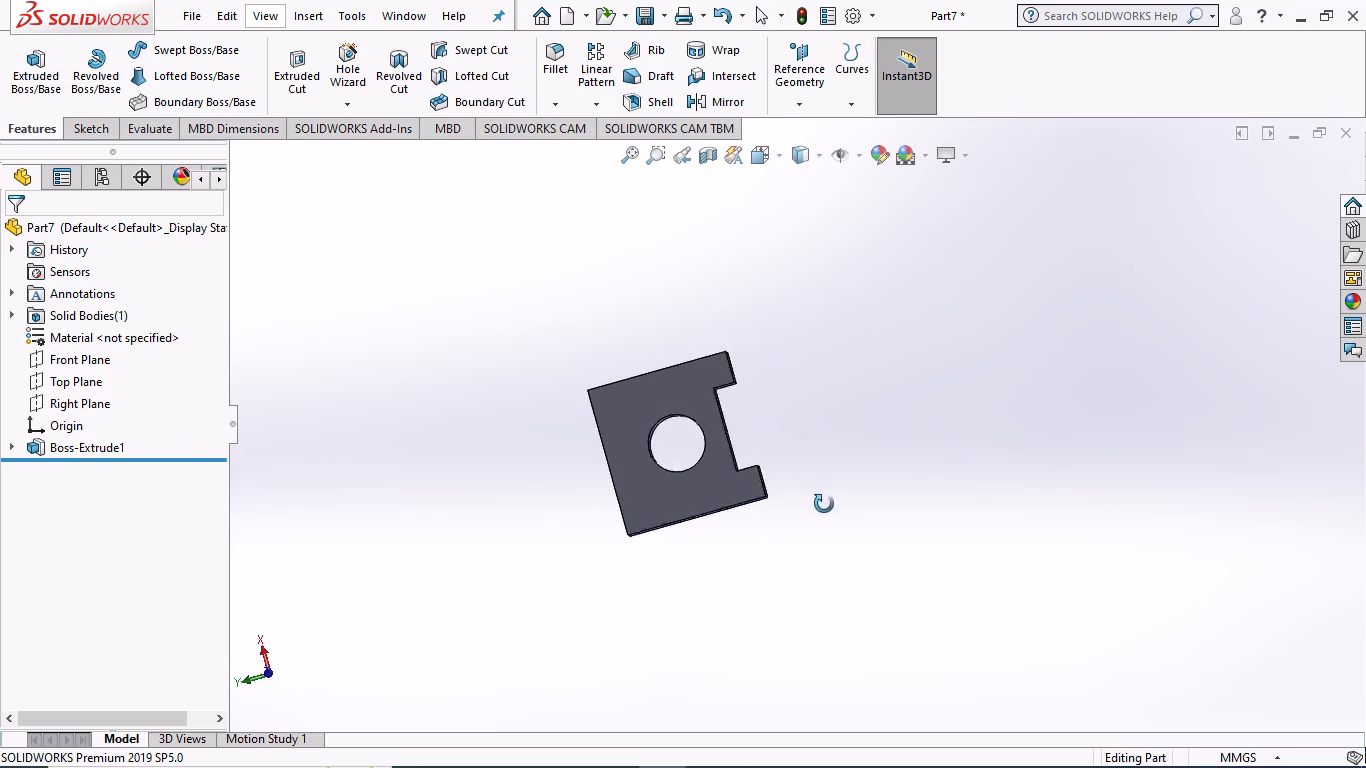
pyautogui.moveTo(824, 504); pyautogui.dragTo(817, 522, button='middle')
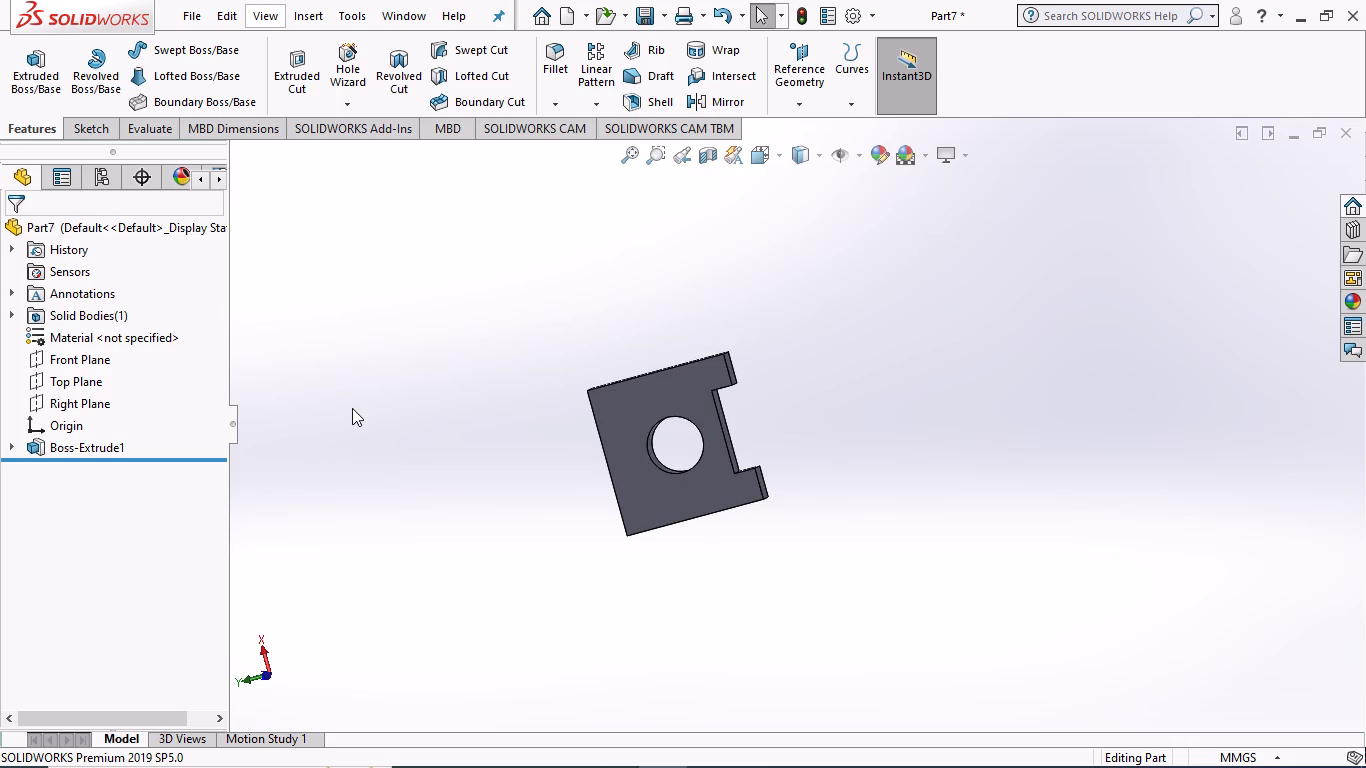
# Save the part as shim in the assembly 2 folder.
pyautogui.hotkey('ctrl', 's')
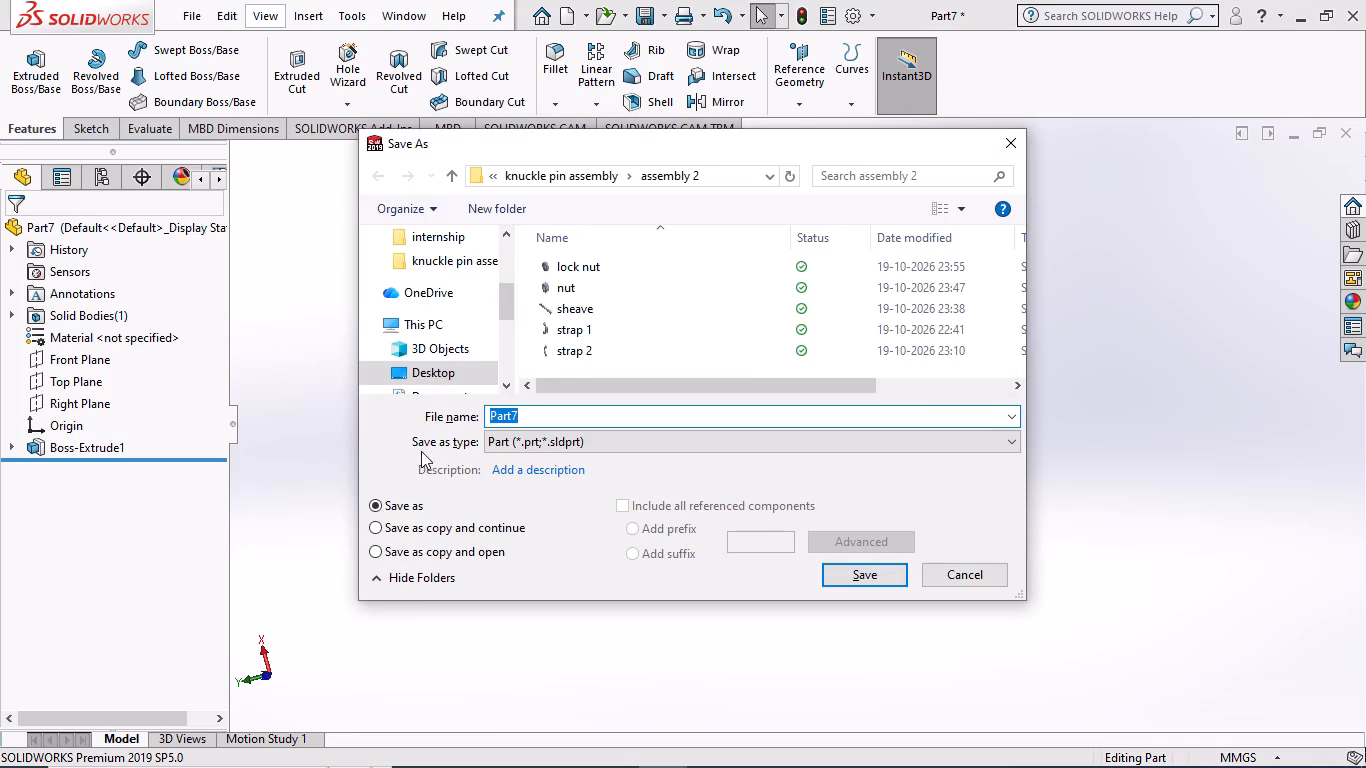
pyautogui.write('shim')
pyautogui.press('Return')
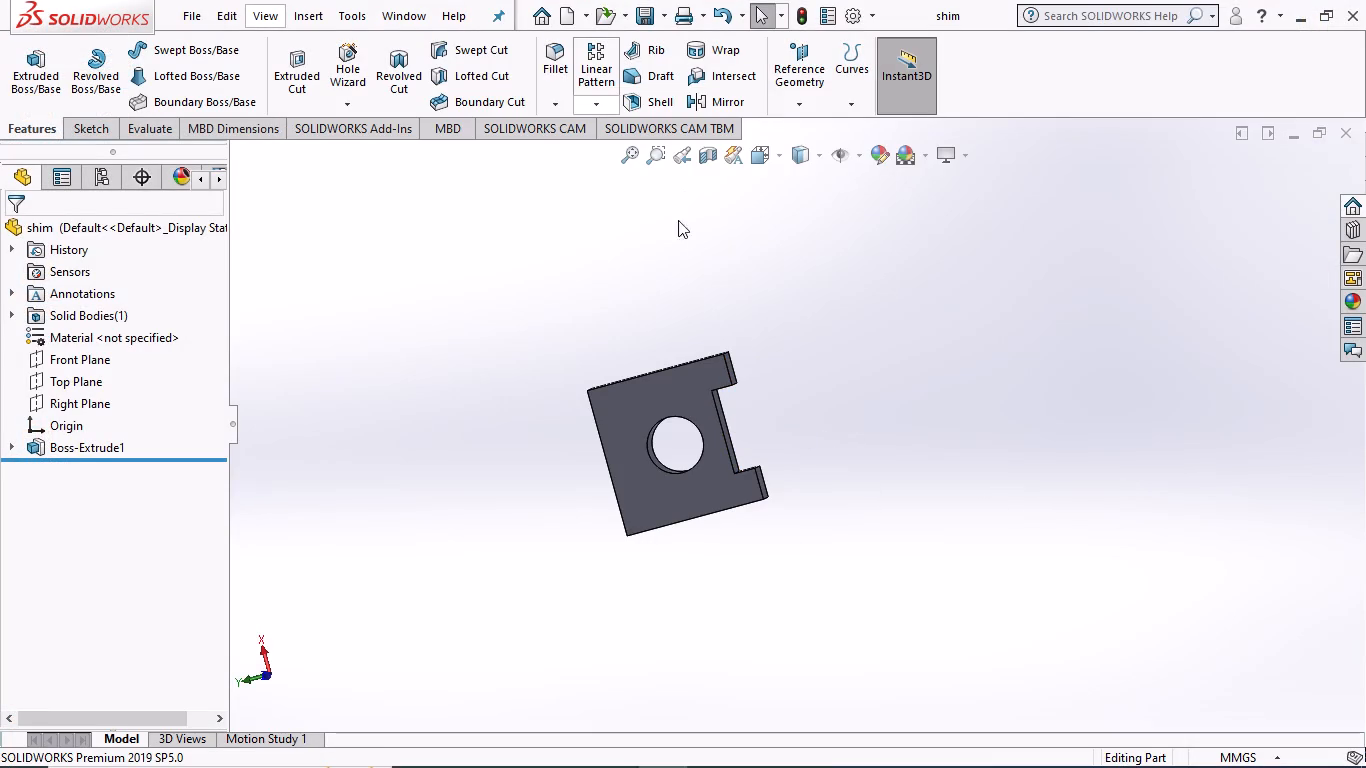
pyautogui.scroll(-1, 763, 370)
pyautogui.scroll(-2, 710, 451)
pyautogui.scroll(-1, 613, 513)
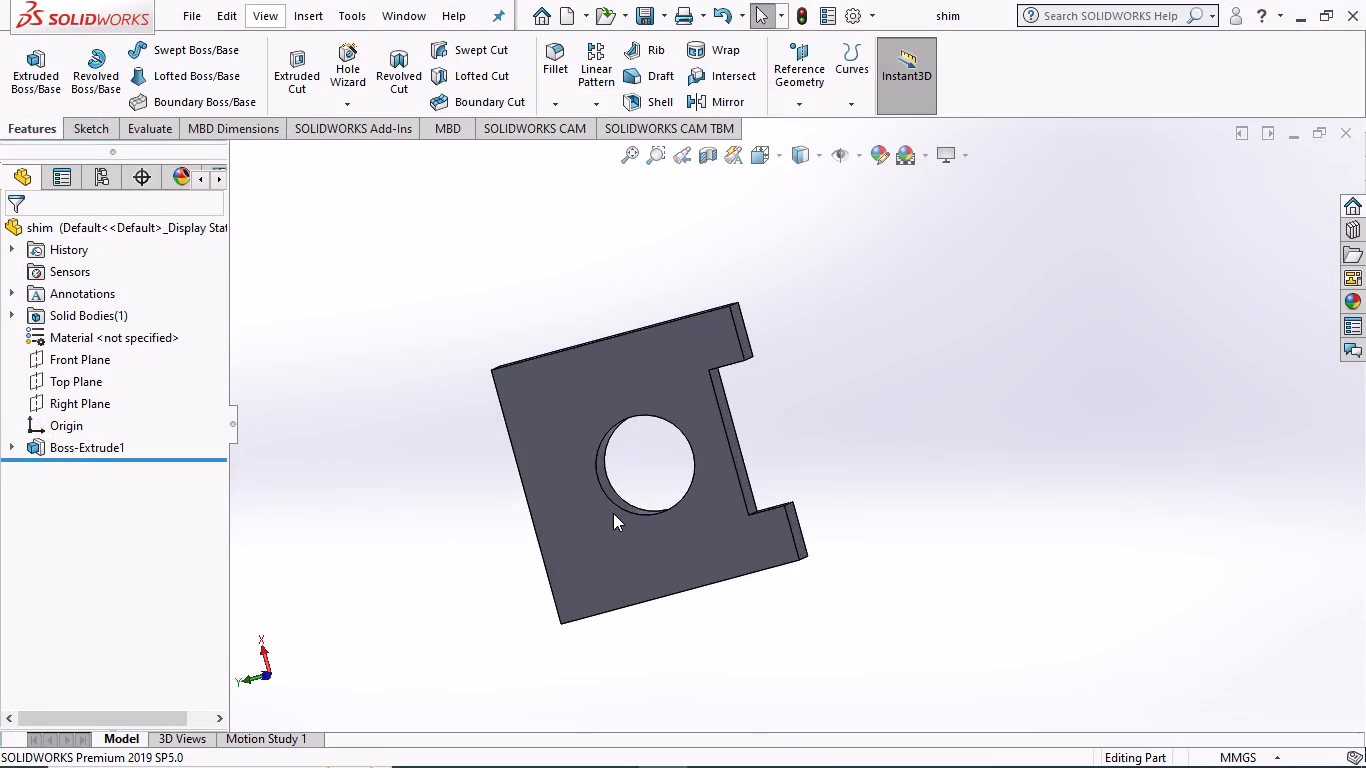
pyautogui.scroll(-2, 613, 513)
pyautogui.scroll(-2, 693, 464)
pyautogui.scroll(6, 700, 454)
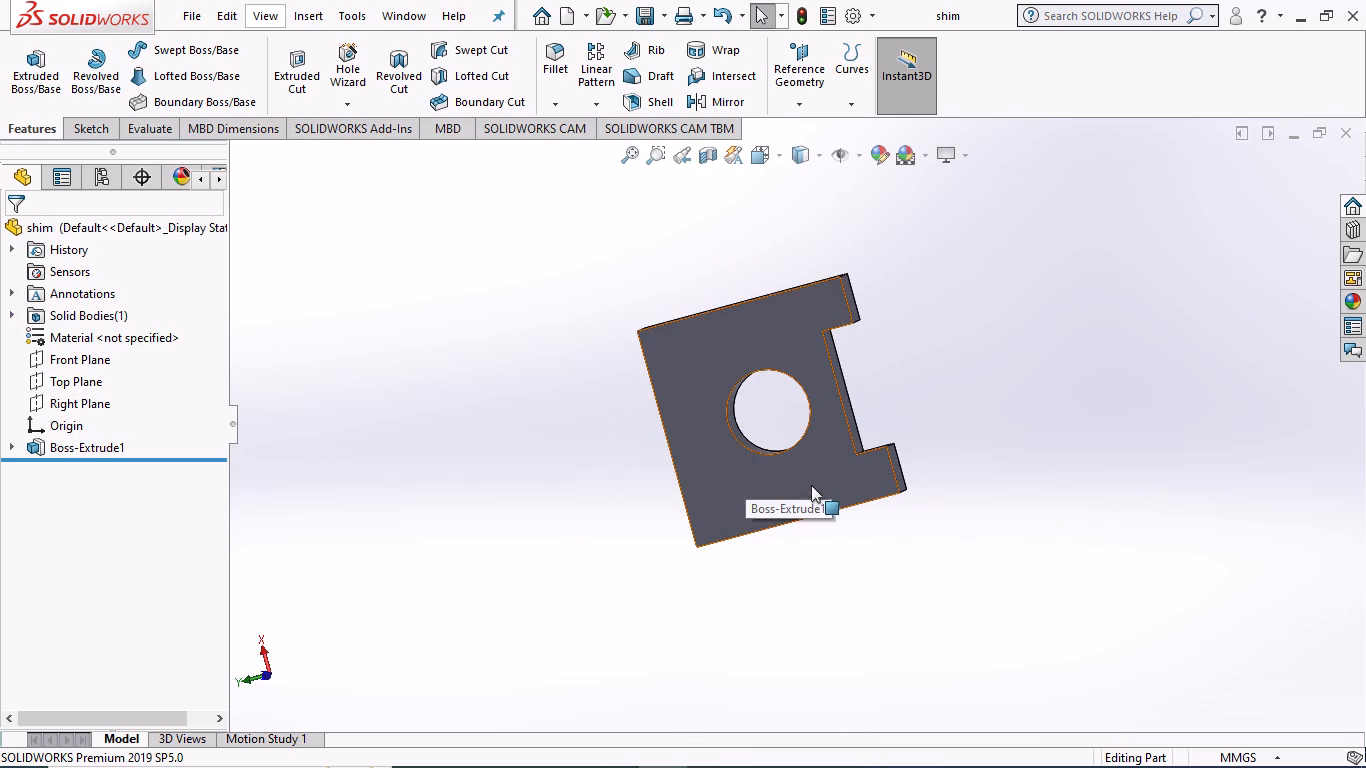
# Close the saved shim part.
pyautogui.click(1342, 130)
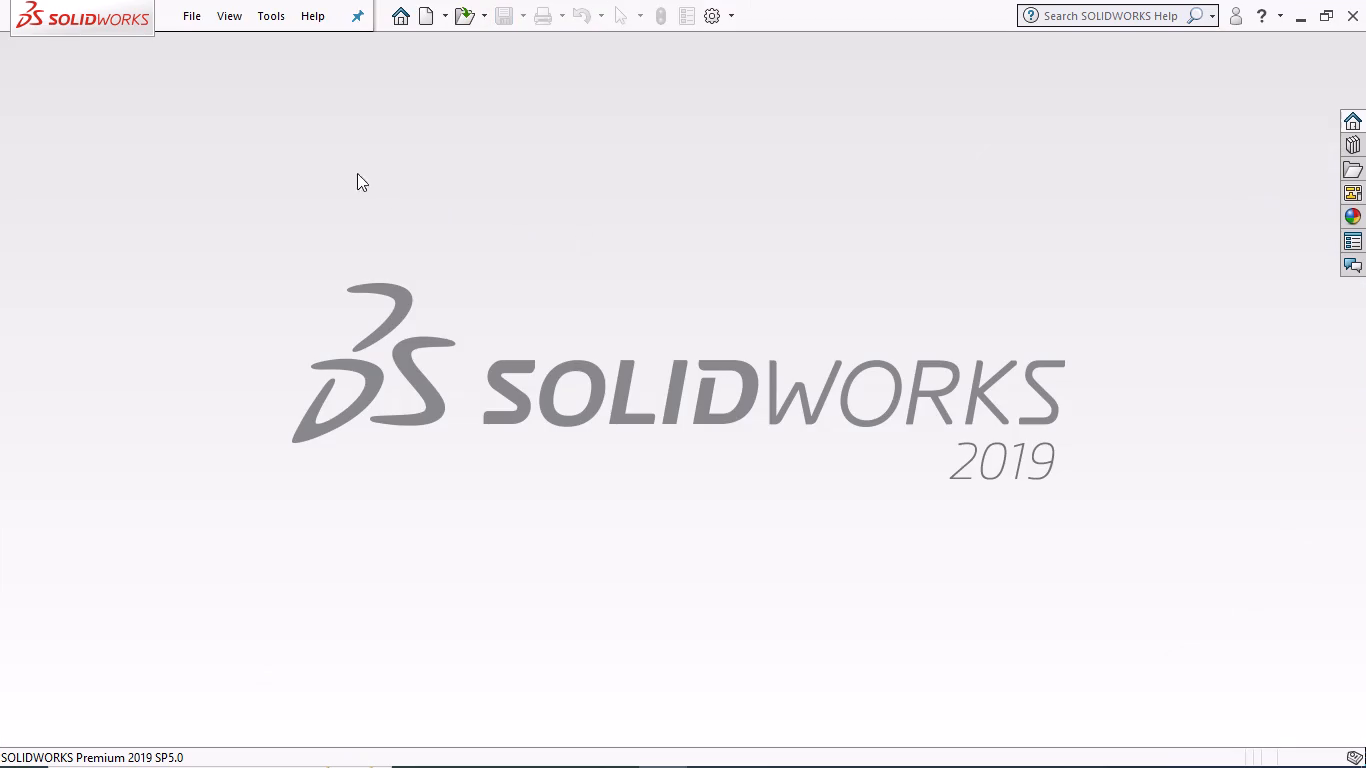
# Create a new part document.
pyautogui.click(407, 7)
pyautogui.click(337, 200)
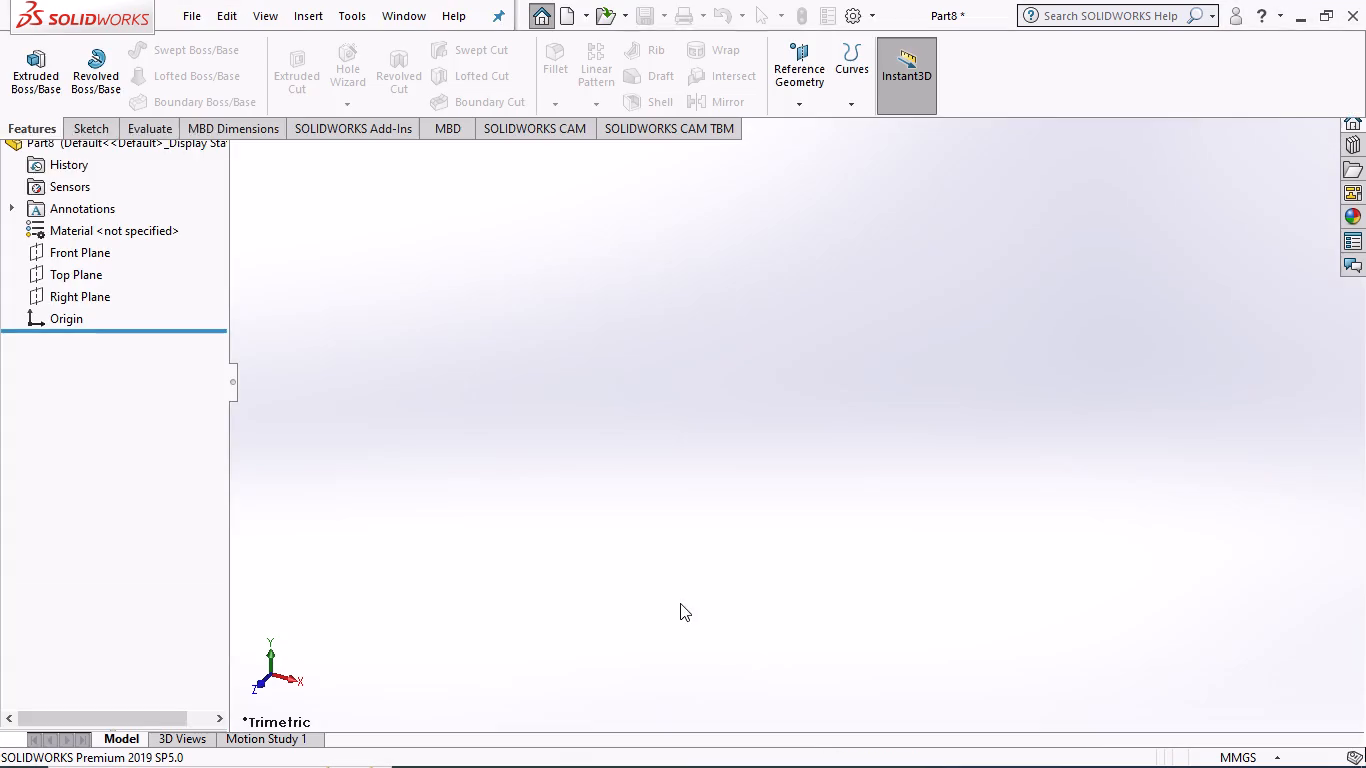
# On a new Front Plane sketch, draw a vertical centerline about 177 mm long and a horizontal one about 310 mm long through the origin.
pyautogui.click(57, 337)
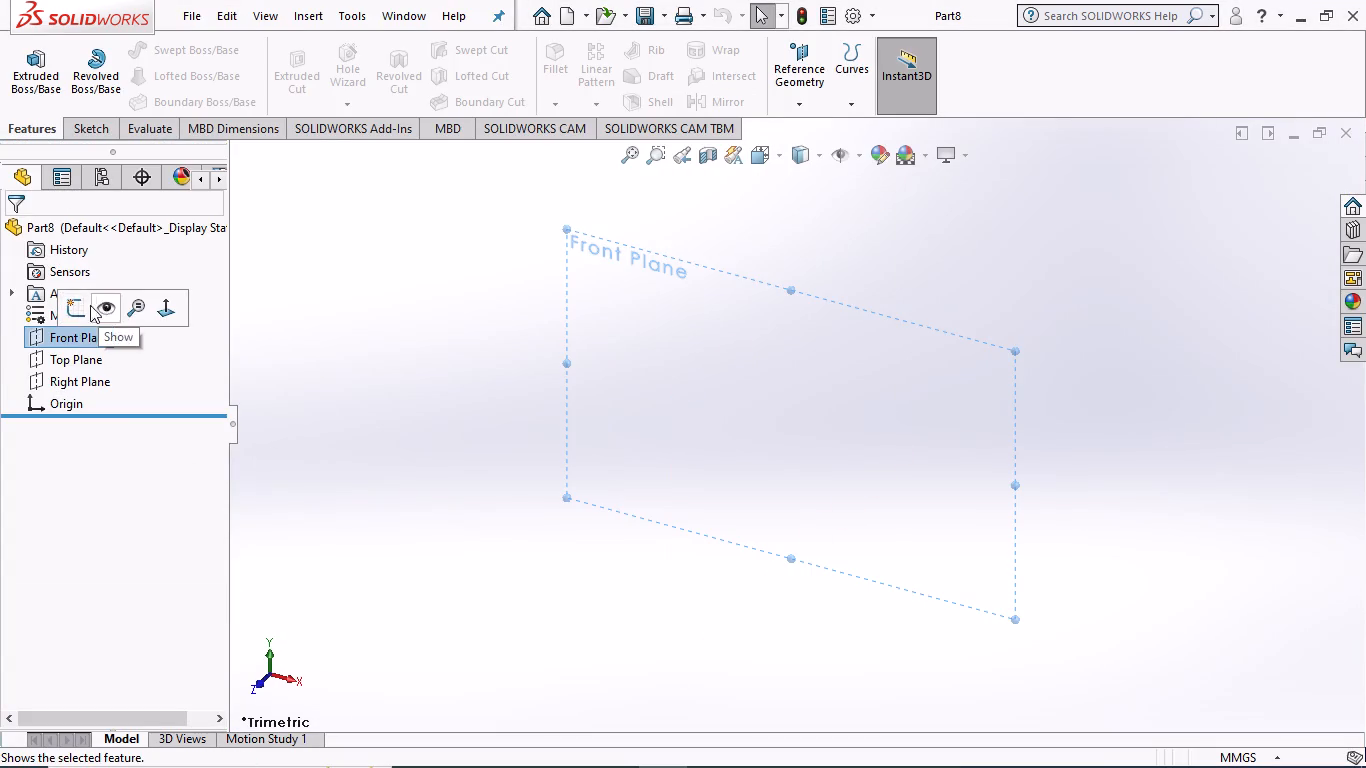
pyautogui.click(79, 307)
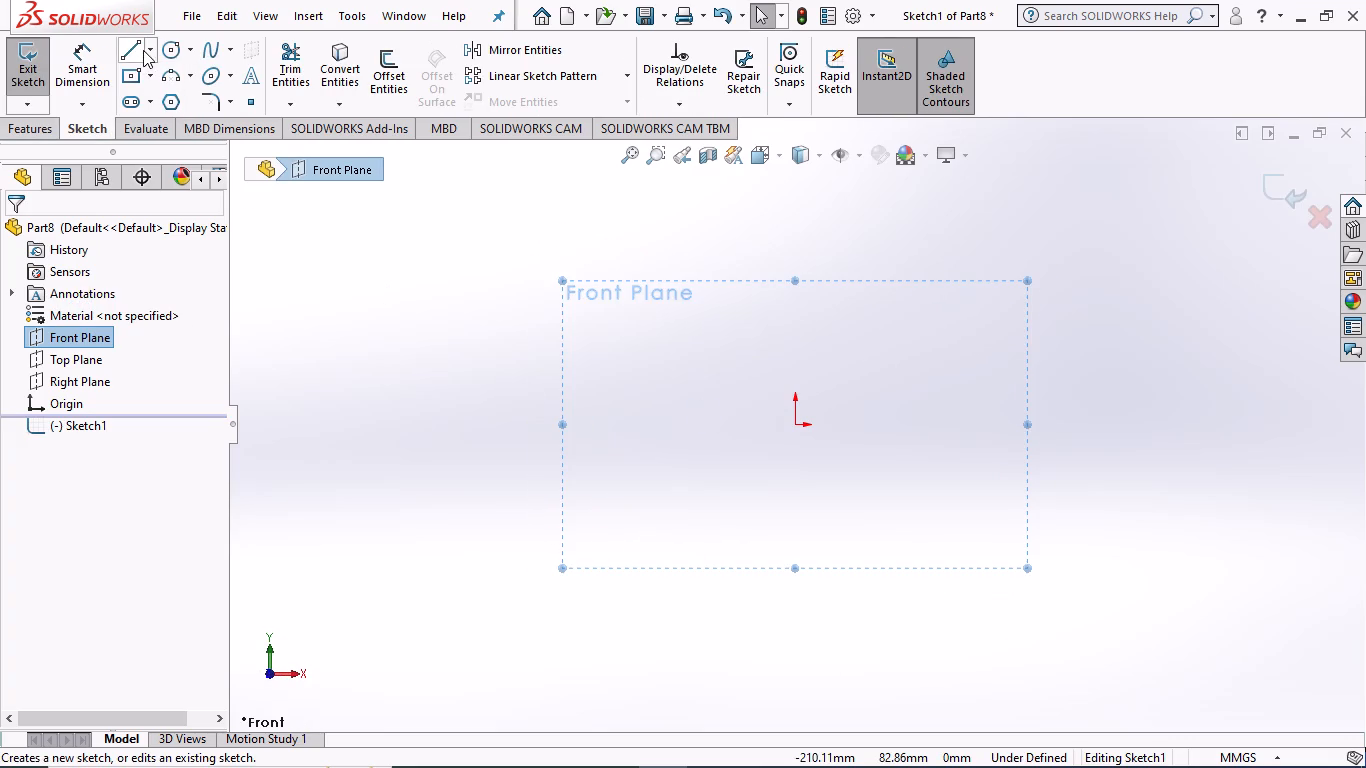
pyautogui.click(149, 48)
pyautogui.click(167, 93)
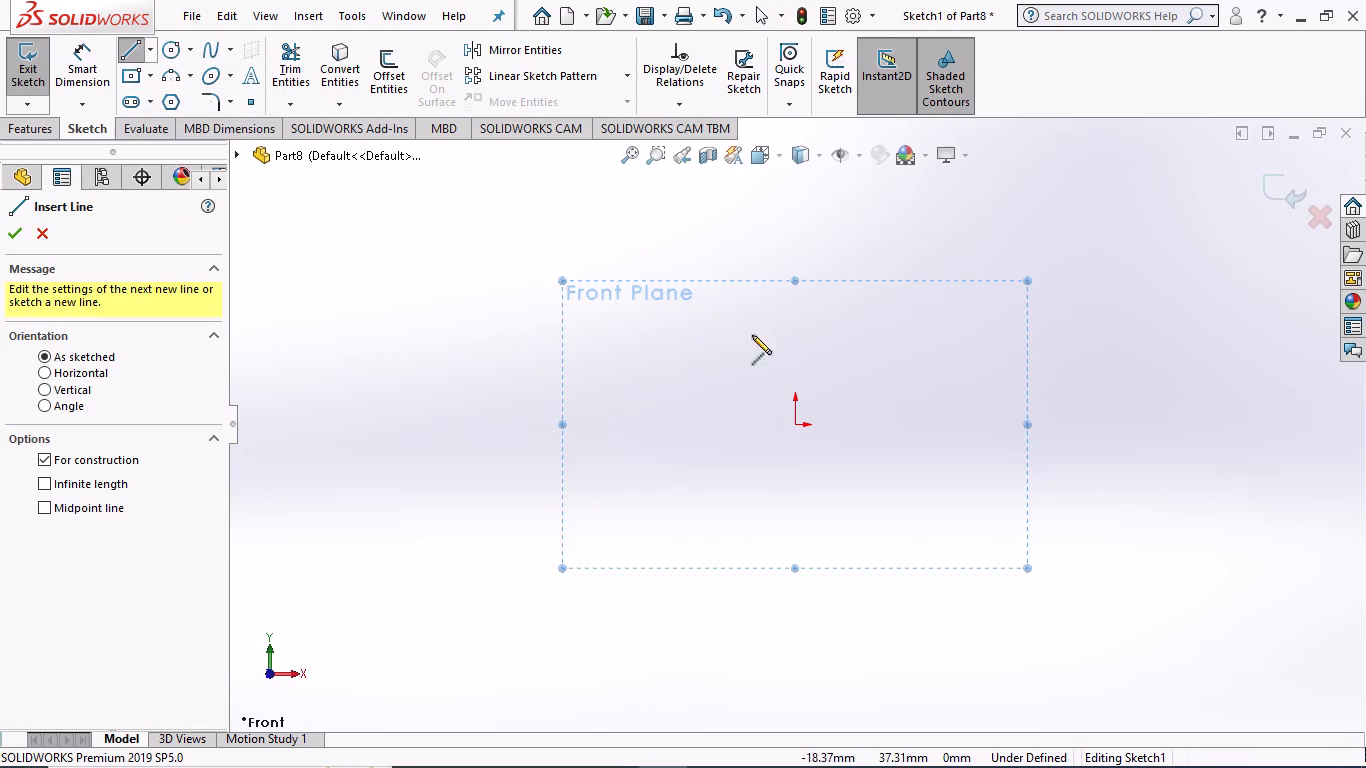
pyautogui.click(792, 209)
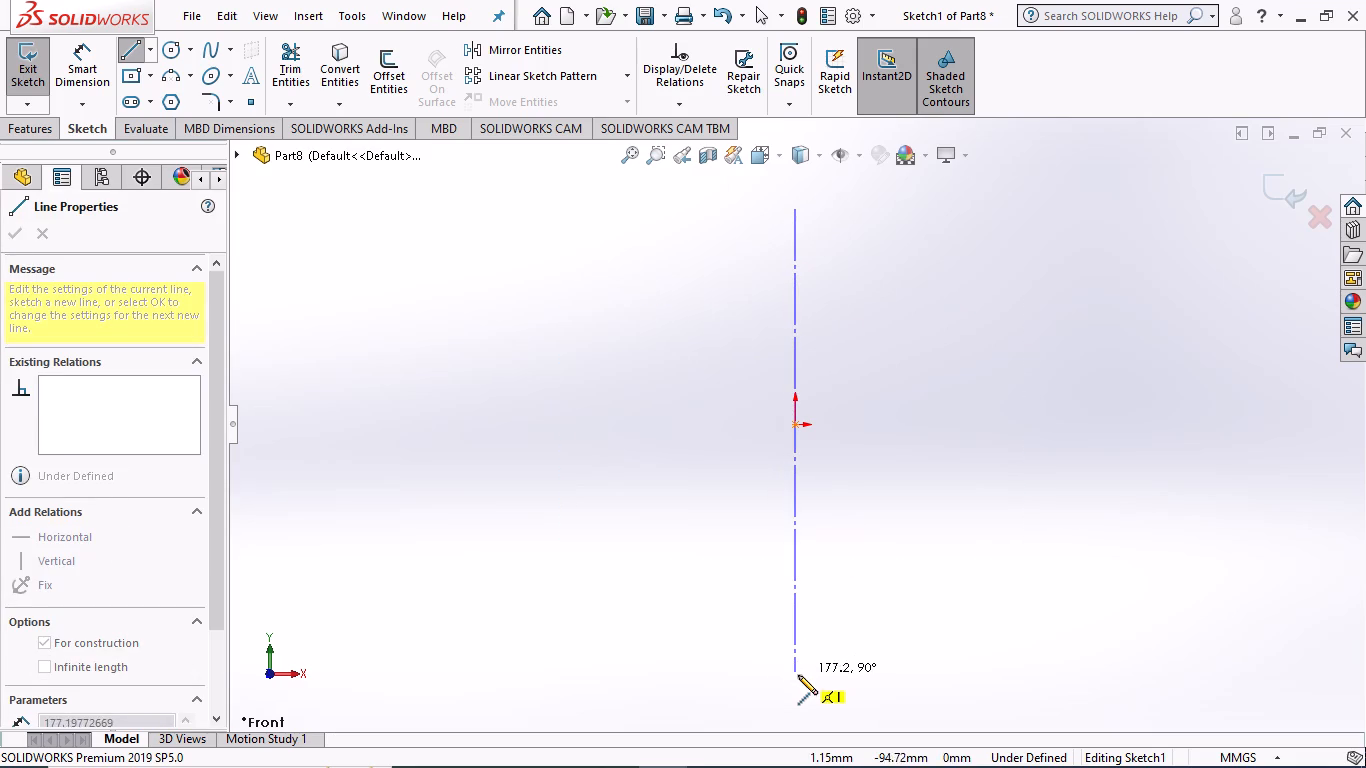
pyautogui.click(798, 676)
pyautogui.press('Escape')
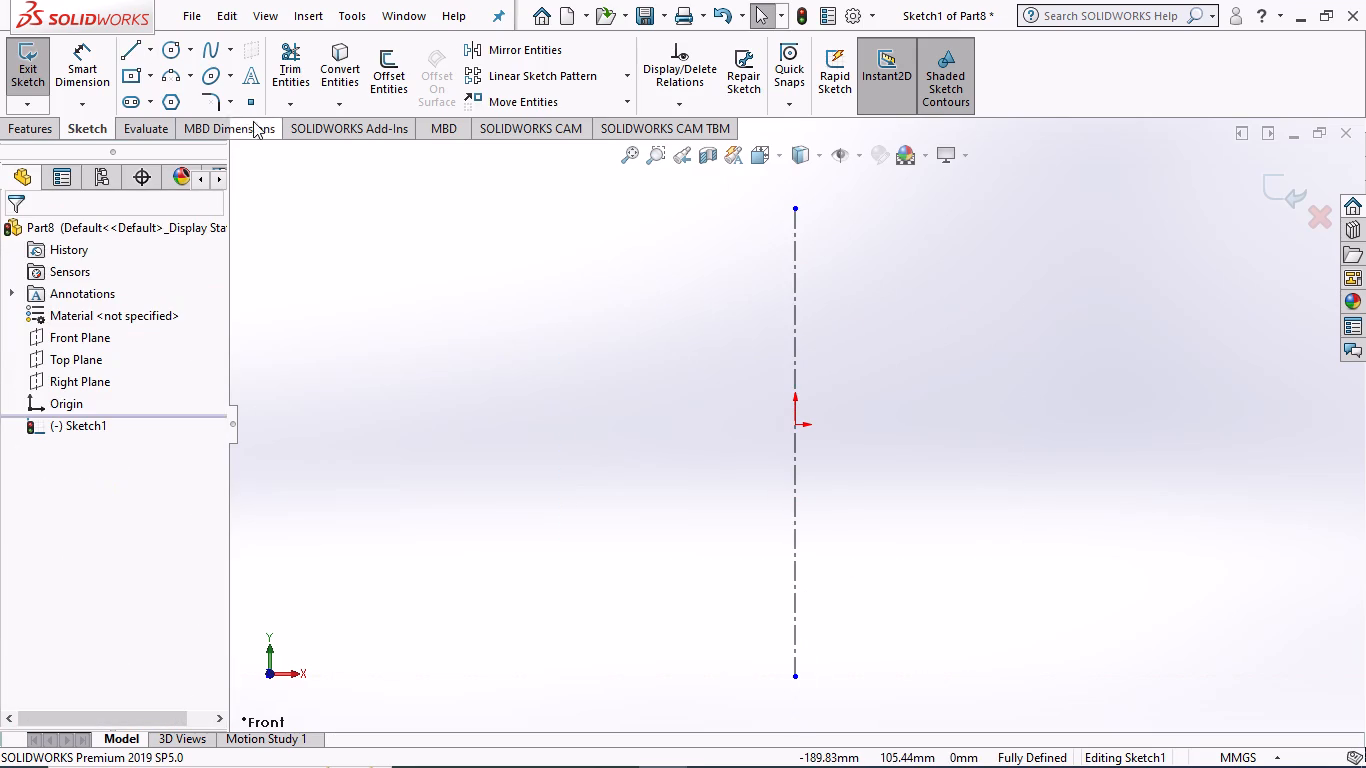
pyautogui.click(148, 49)
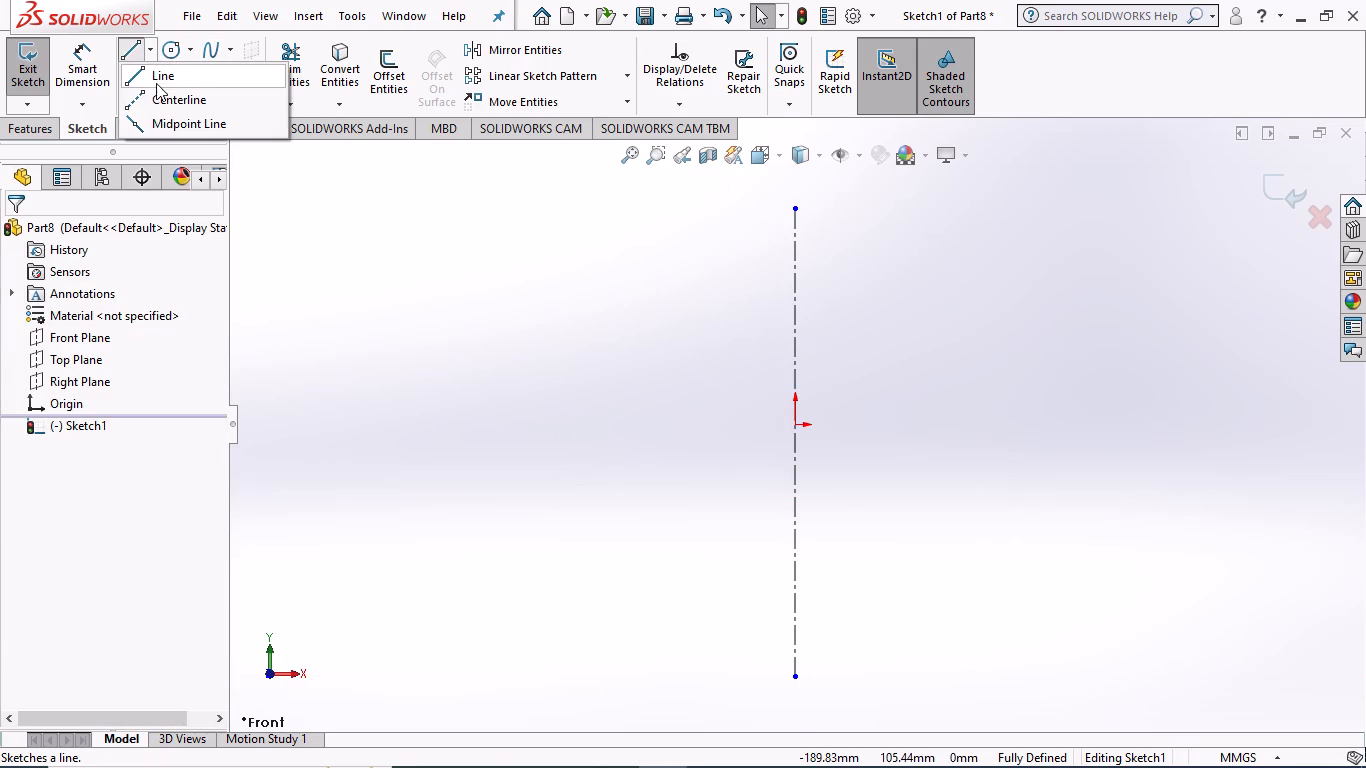
pyautogui.click(158, 99)
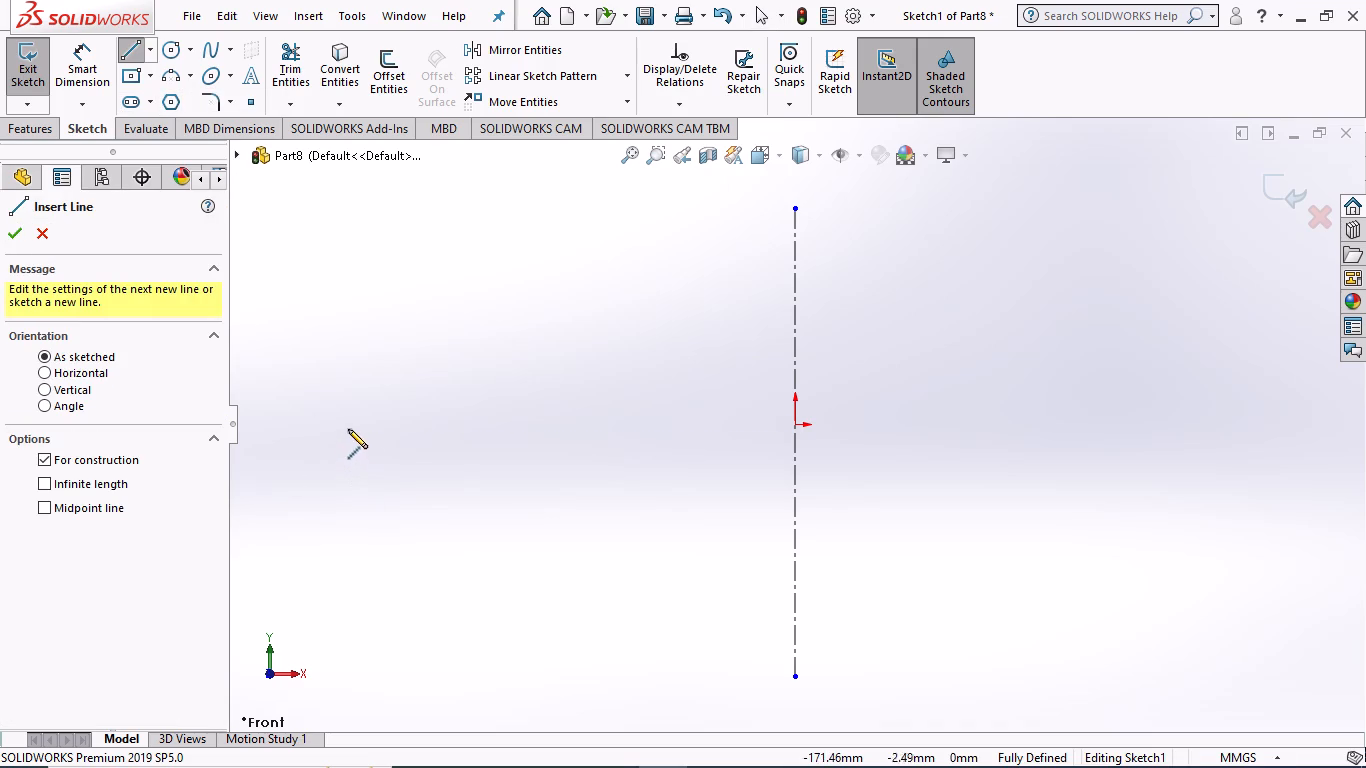
pyautogui.click(350, 426)
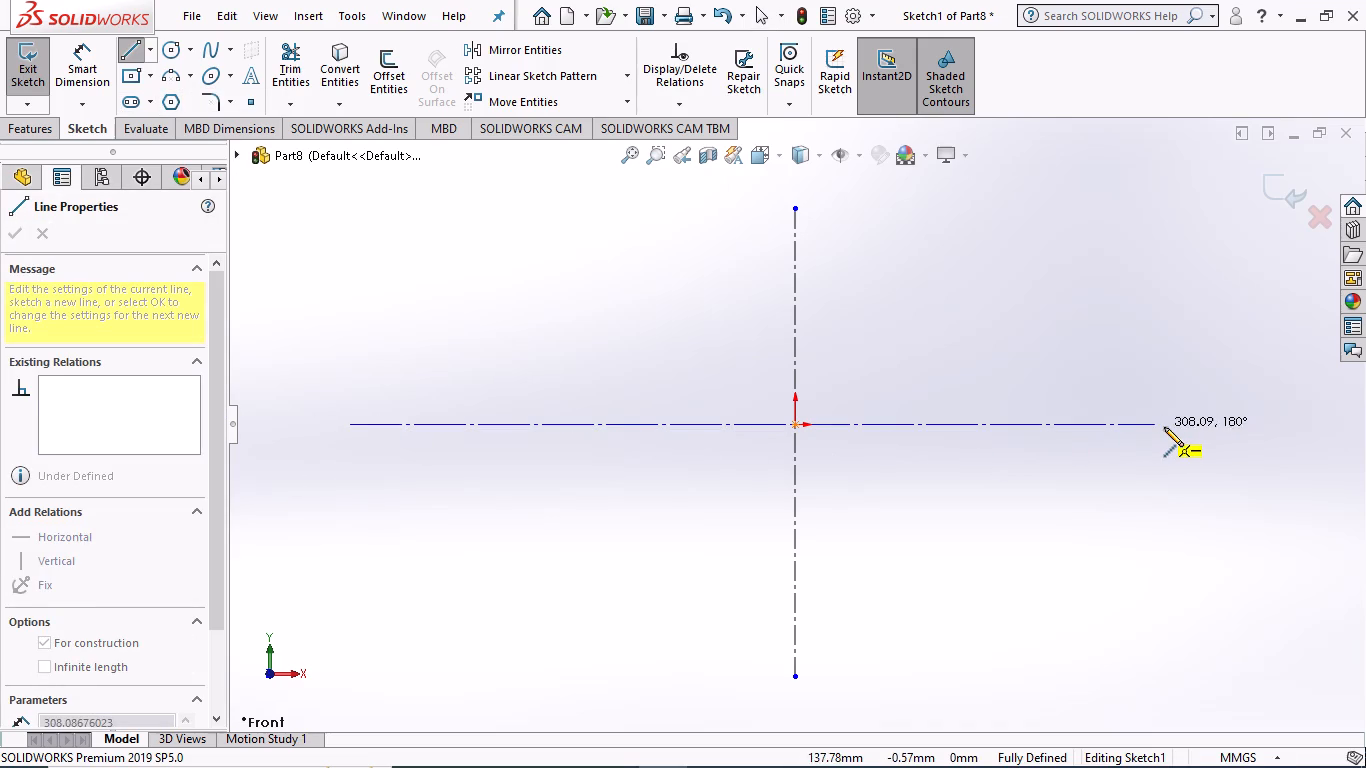
pyautogui.click(1164, 427)
pyautogui.press('Escape')
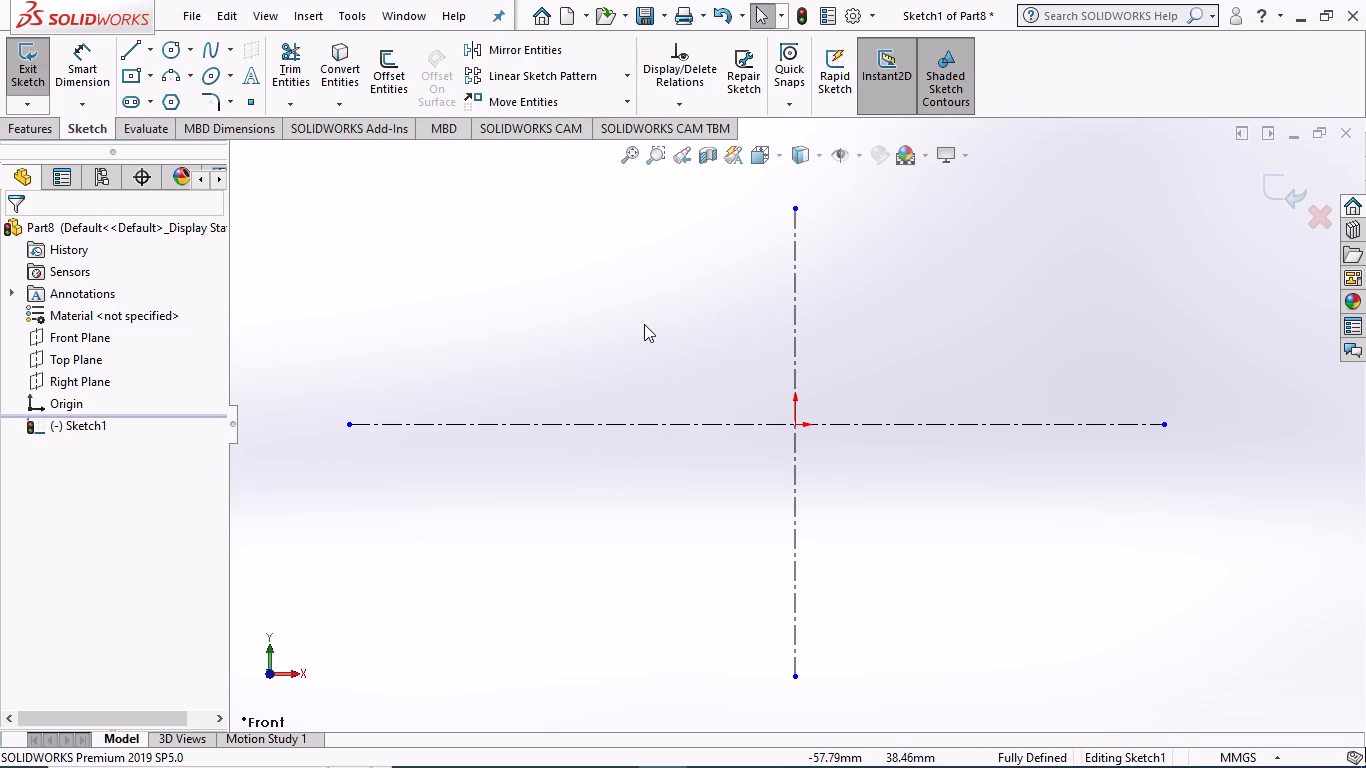
# Sketch a circle centred on the origin with a radius of about 84 mm.
pyautogui.click(168, 40)
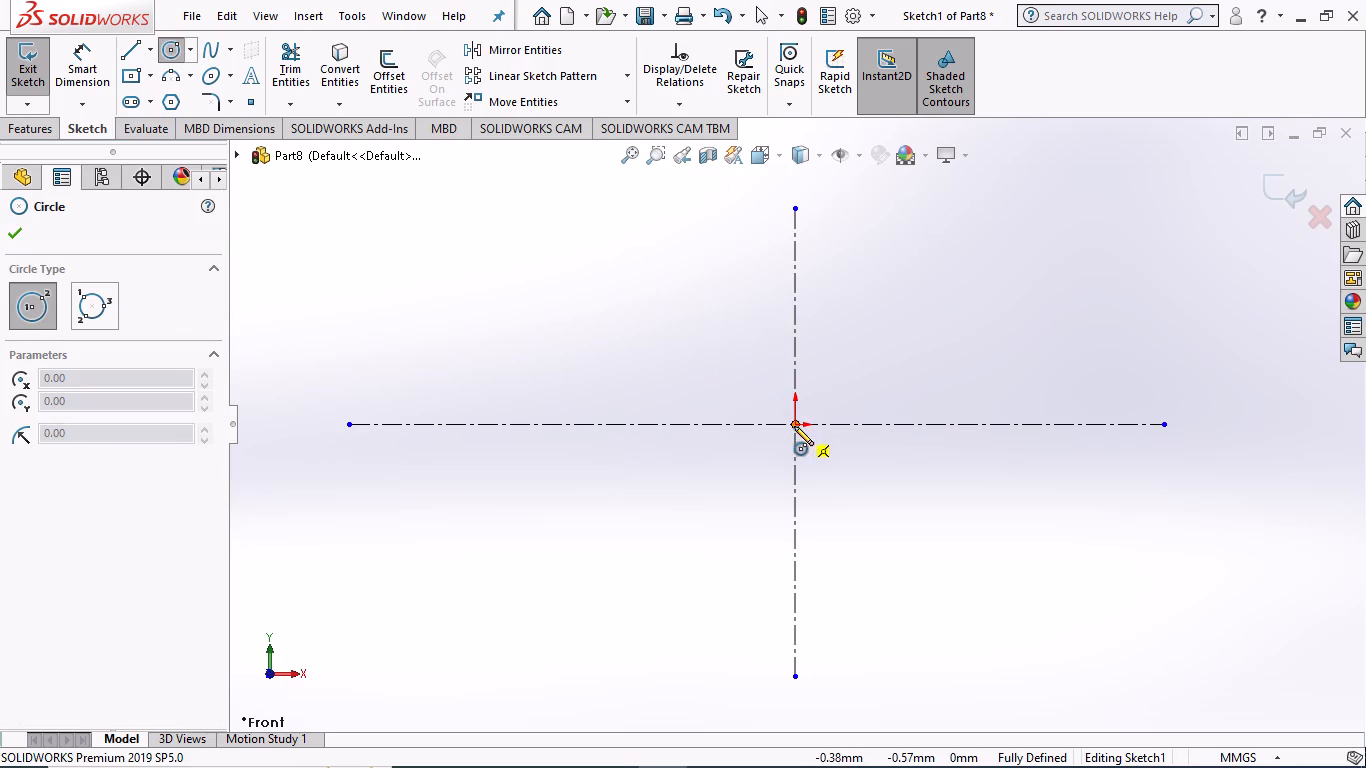
pyautogui.click(794, 426)
pyautogui.click(983, 539)
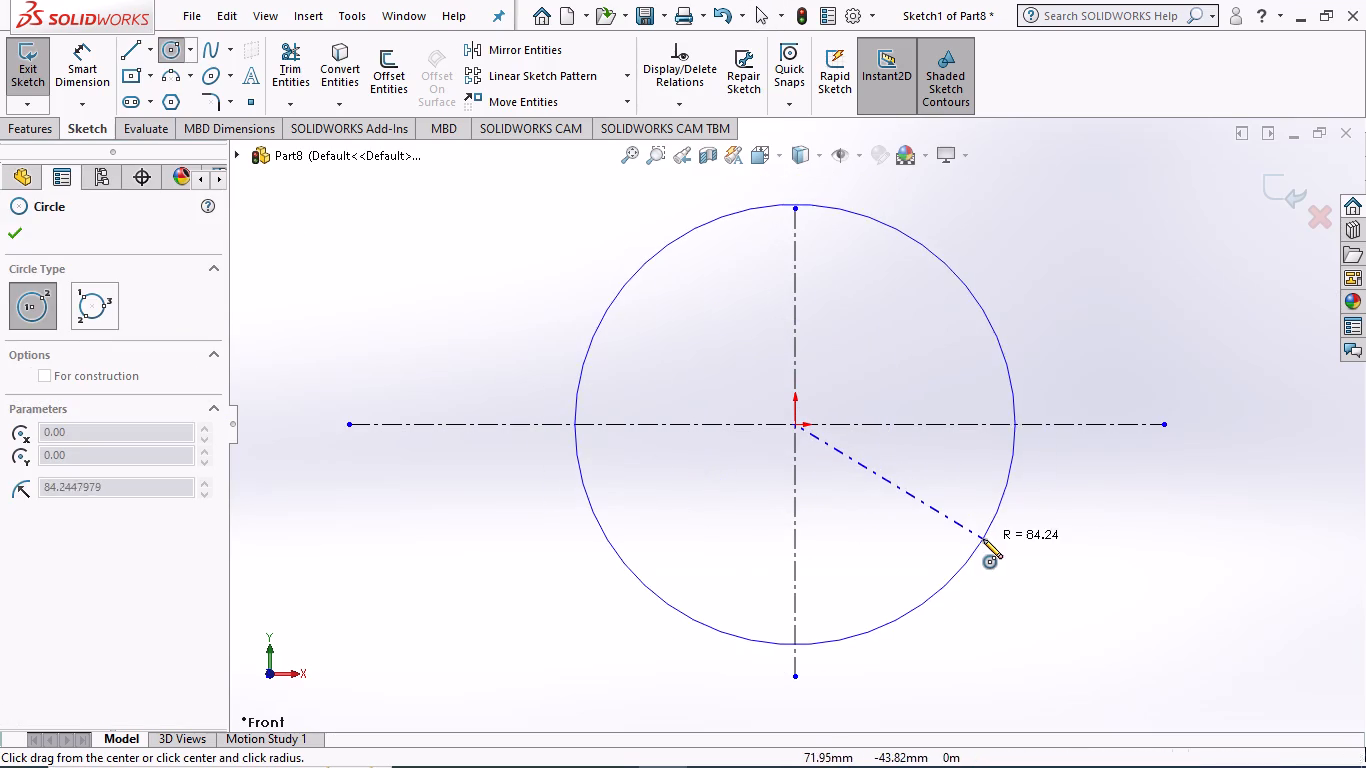
pyautogui.scroll(3, 877, 395)
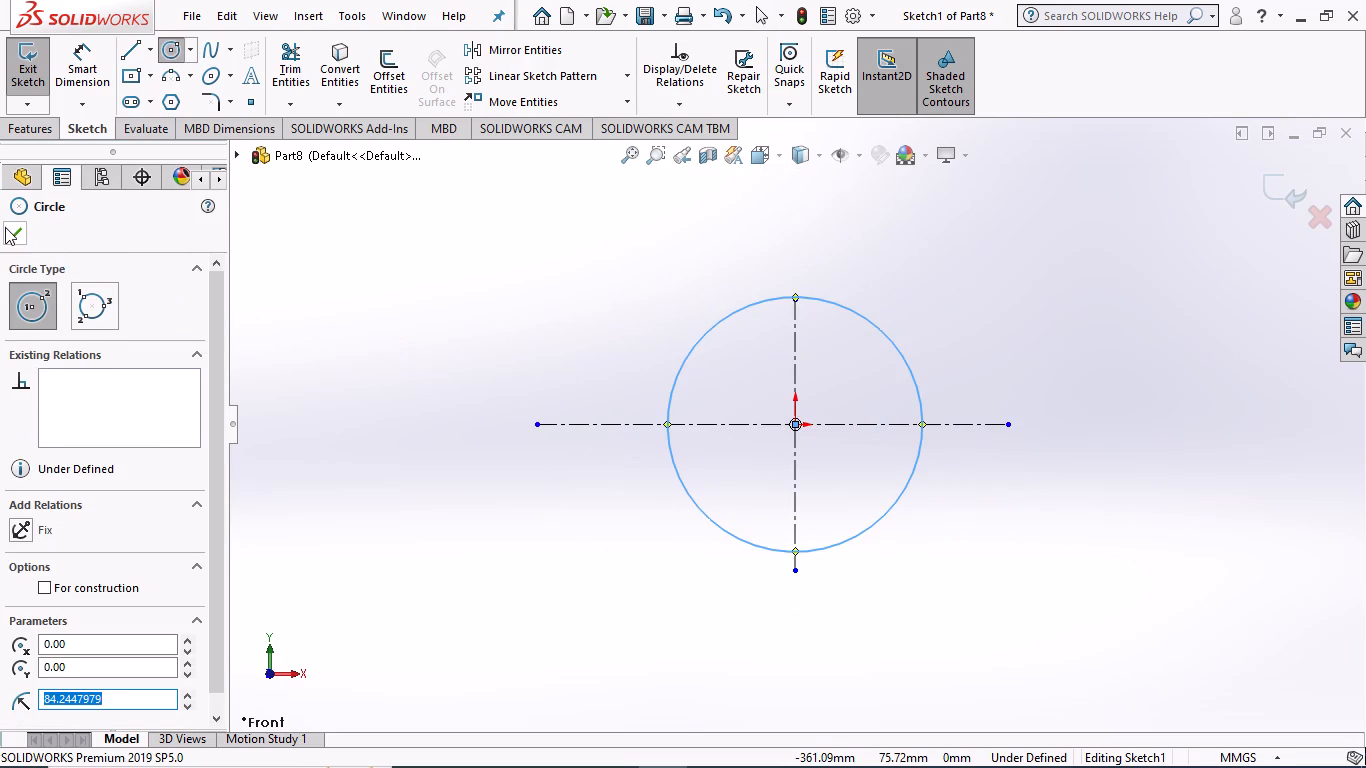
pyautogui.click(7, 227)
# Lengthen the vertical centerline beyond the circle to about 137 mm above and 169 mm below the origin.
pyautogui.moveTo(794, 299); pyautogui.dragTo(794, 218)
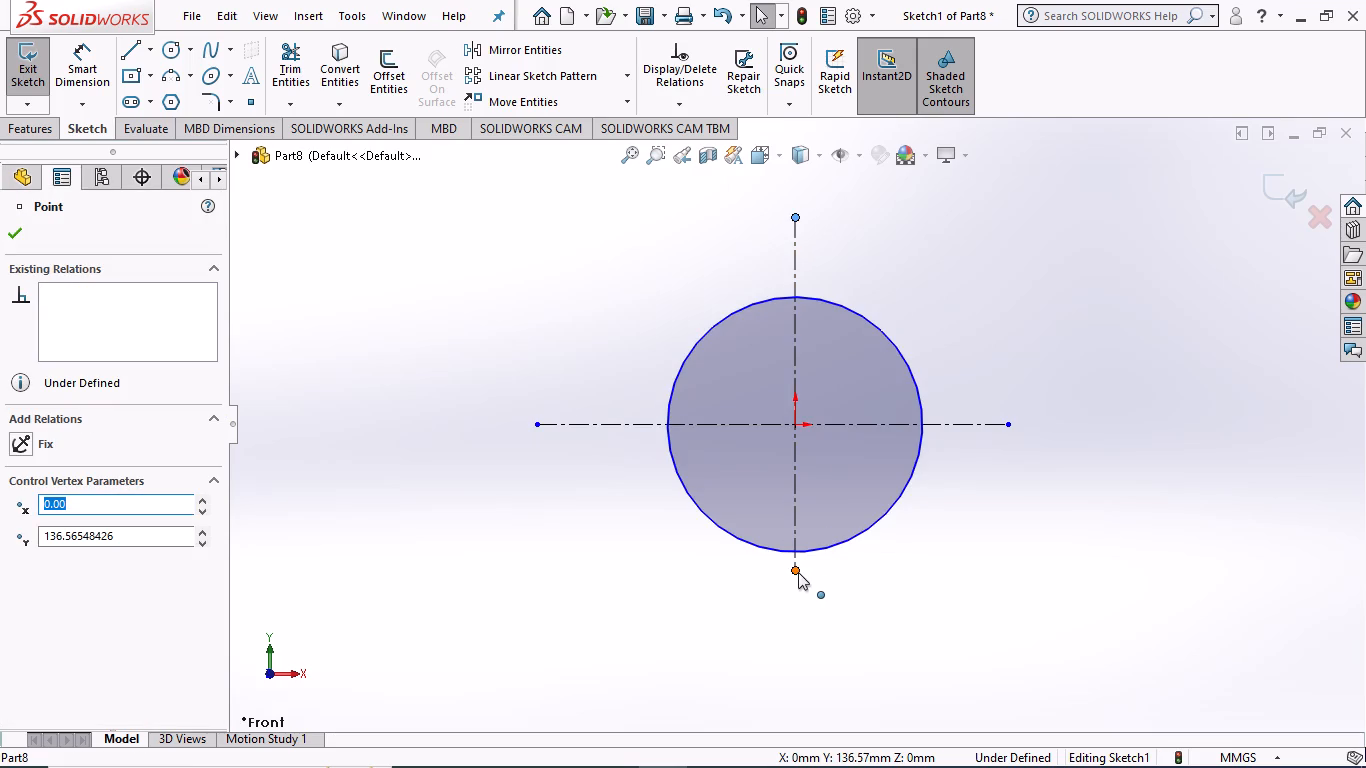
pyautogui.moveTo(798, 572); pyautogui.dragTo(810, 680)
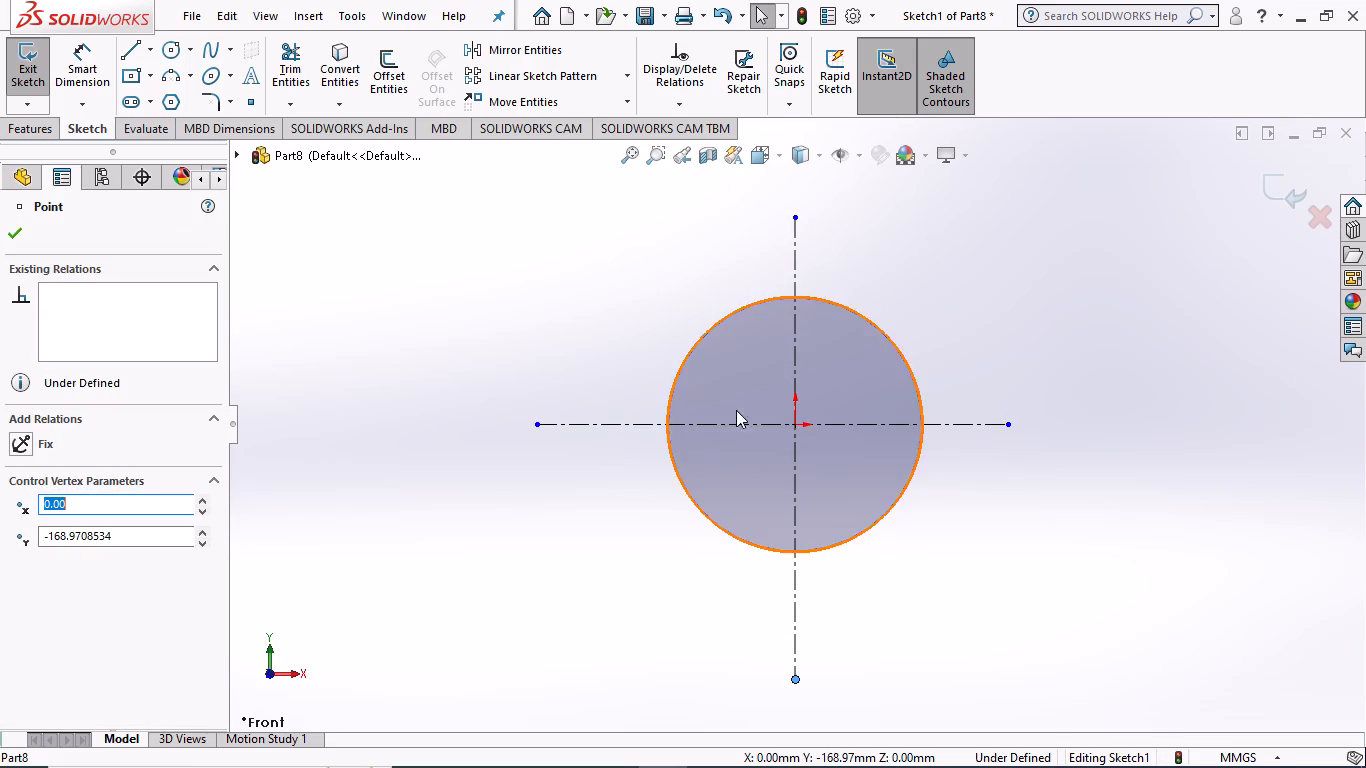
pyautogui.click(8, 232)
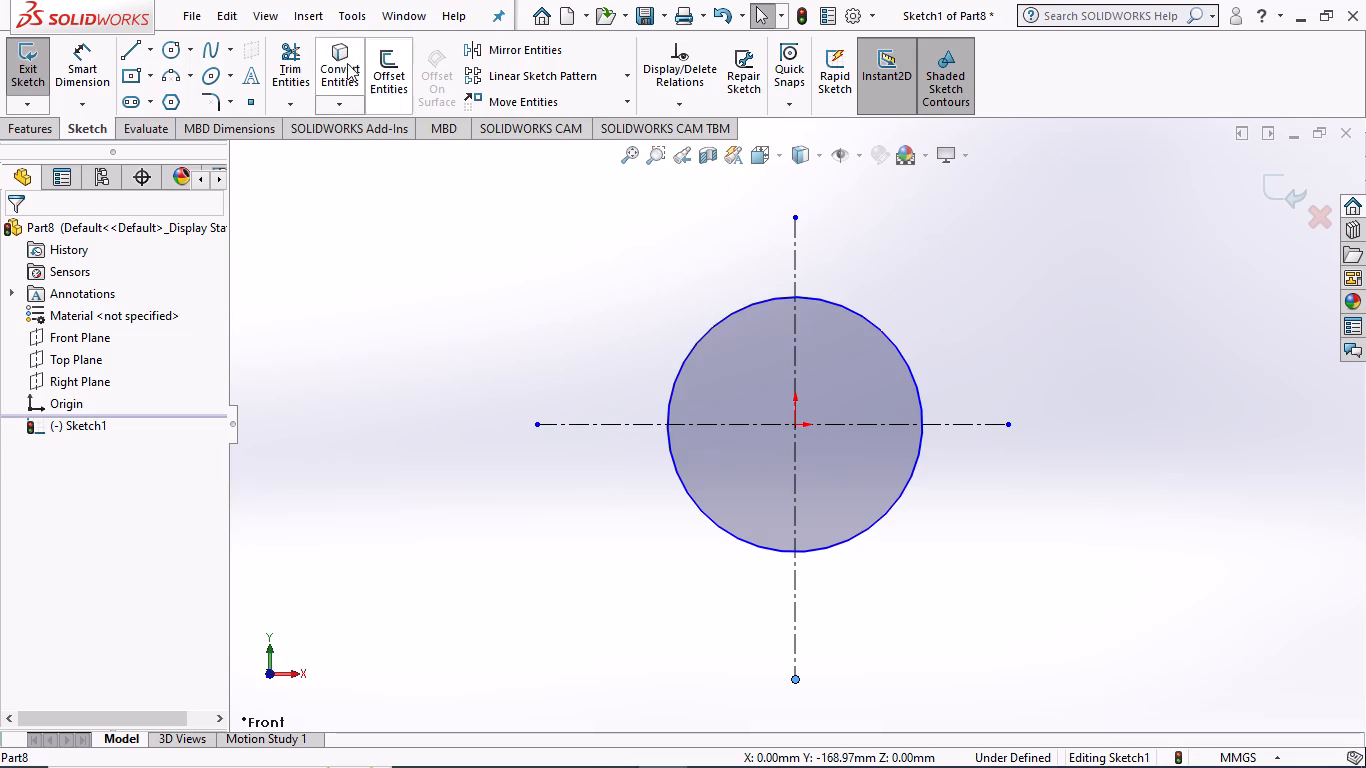
# Dimension the circle's diameter as 140 mm.
pyautogui.click(97, 59)
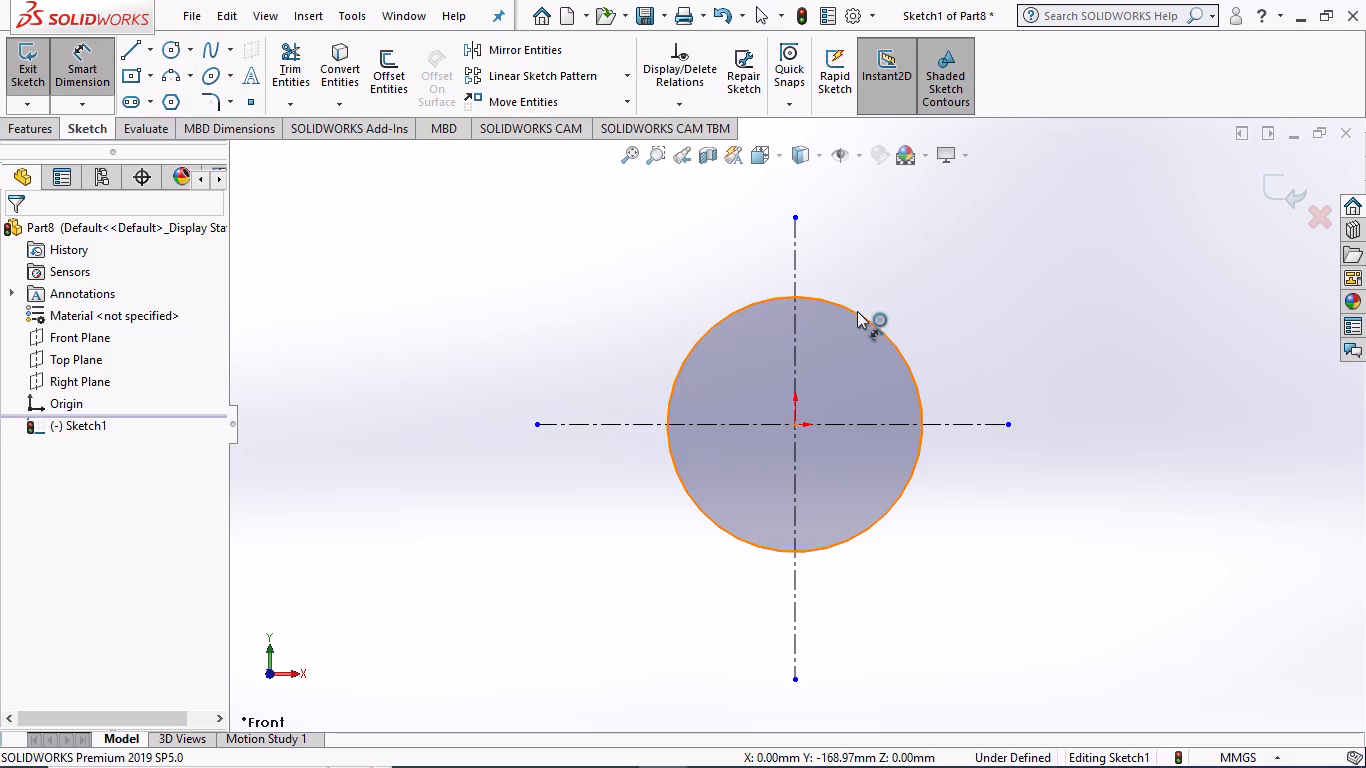
pyautogui.click(857, 312)
pyautogui.click(894, 277)
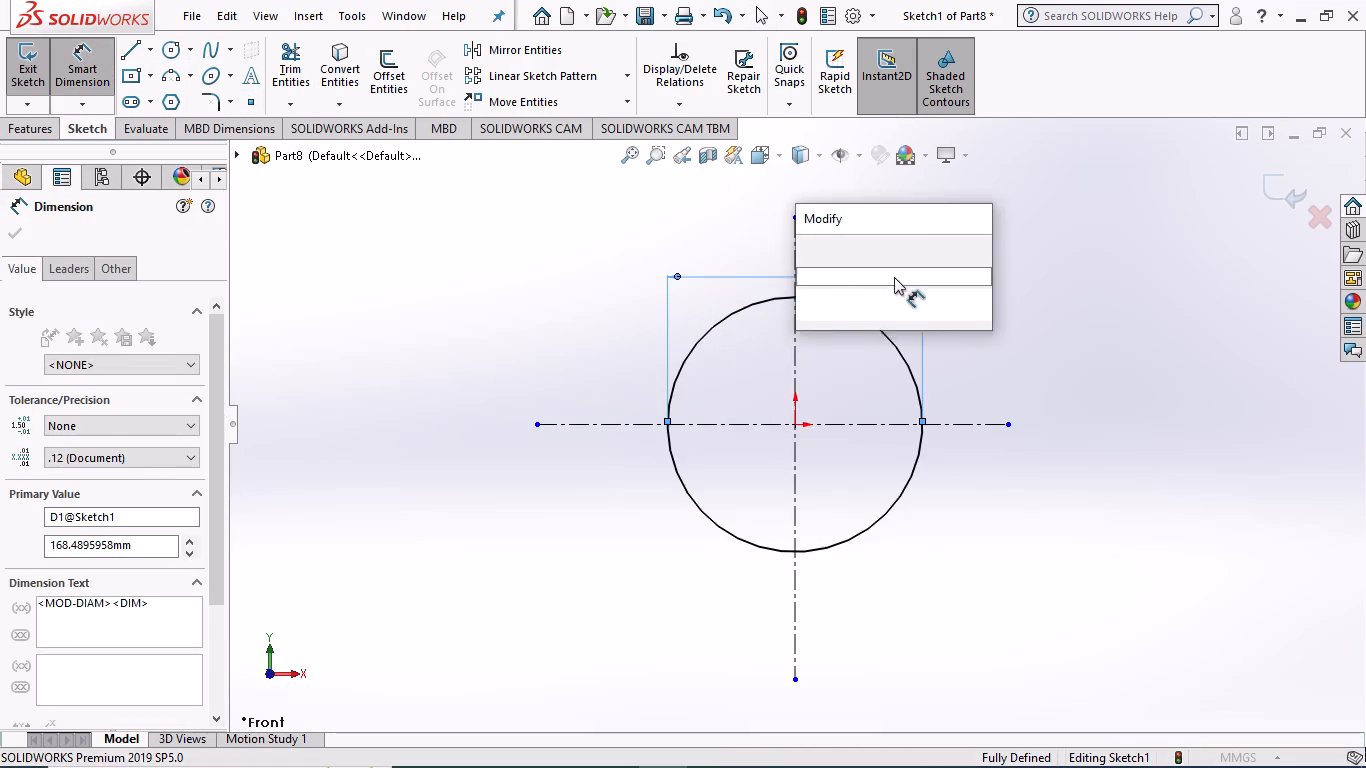
pyautogui.write('70')
pyautogui.press('BackSpace')
pyautogui.press('BackSpace')
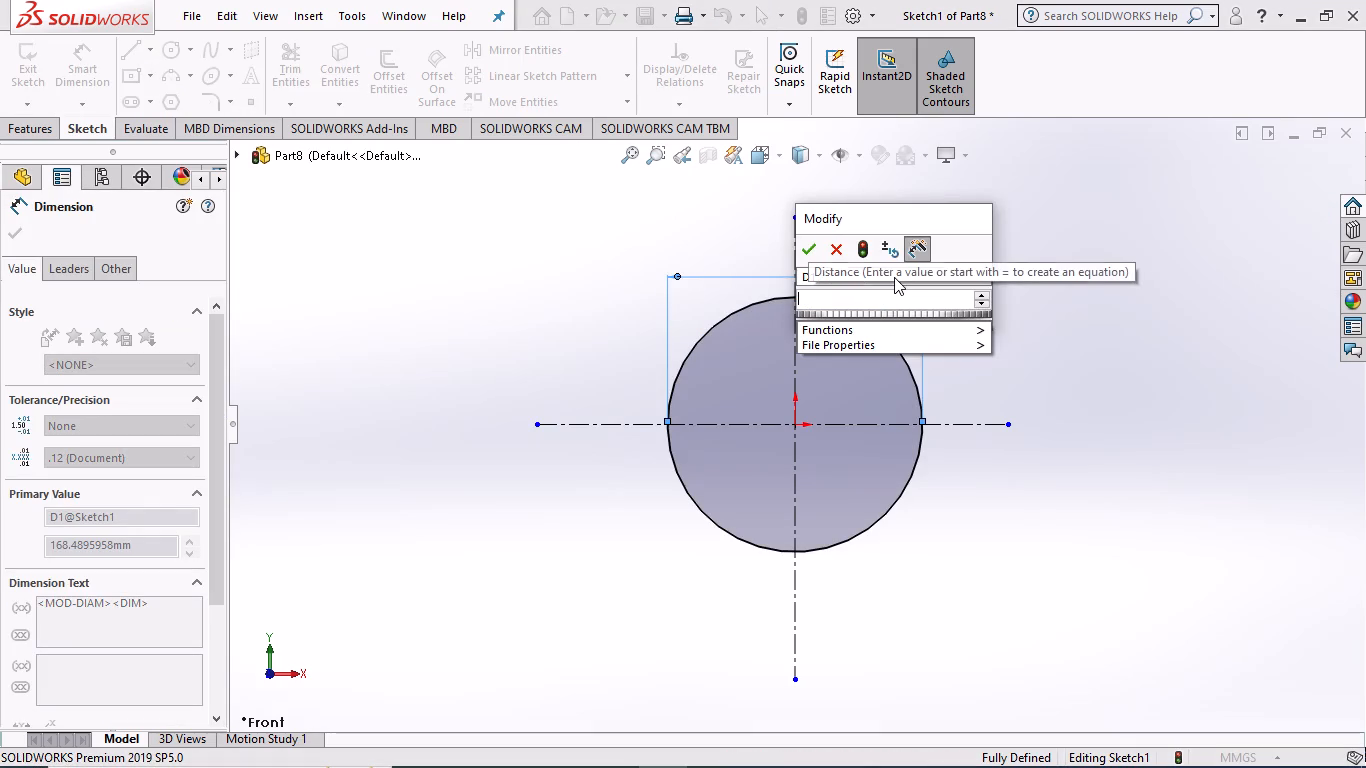
pyautogui.write('140')
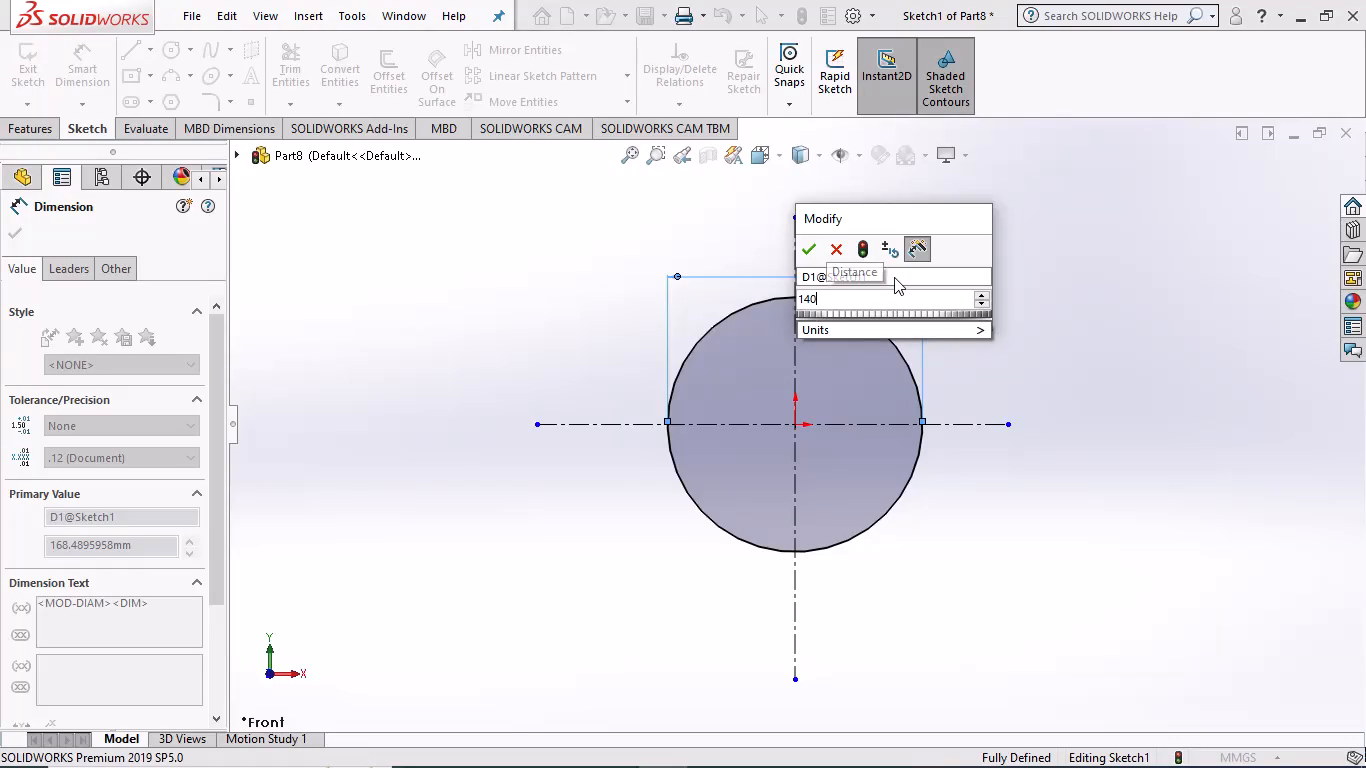
pyautogui.press('Return')
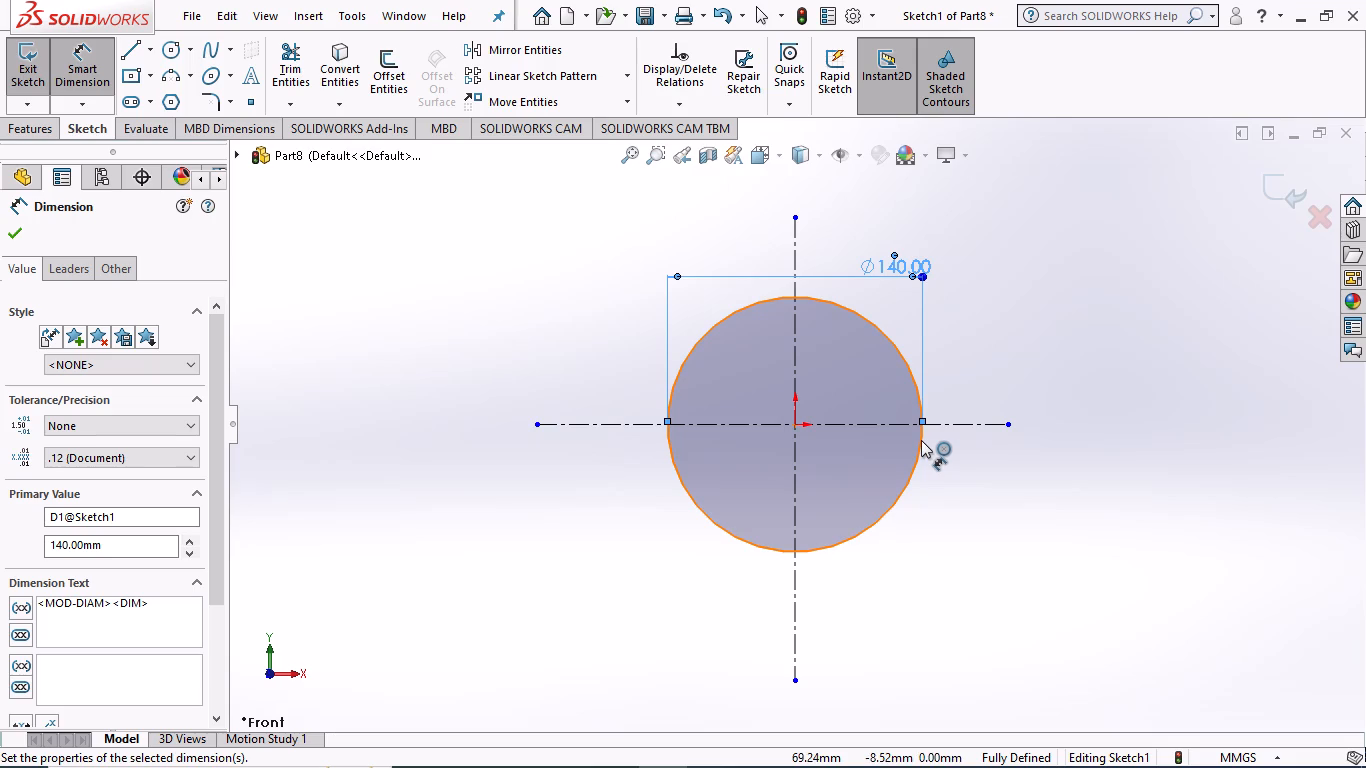
# Set the circle's diameter to 170 mm.
pyautogui.doubleClick(908, 263)
pyautogui.press('1')
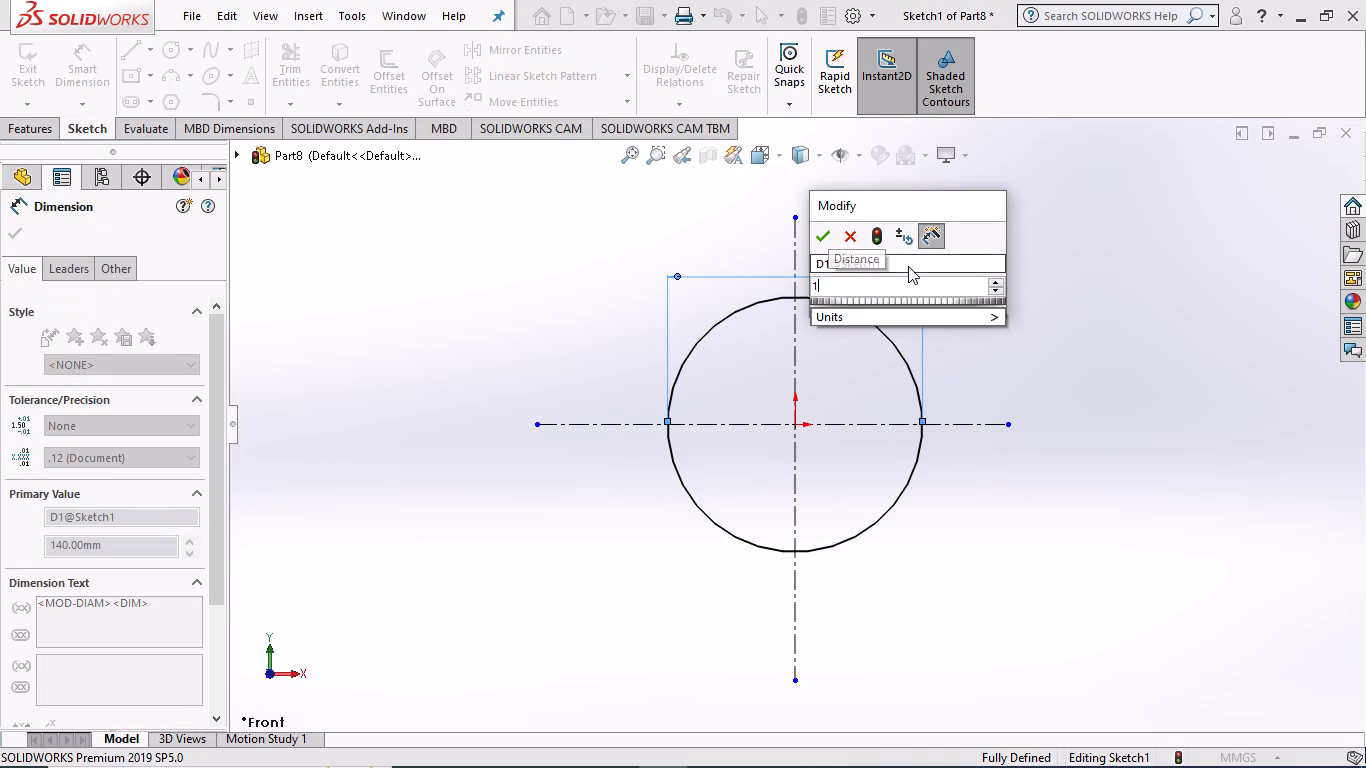
pyautogui.write('70')
pyautogui.press('Return')
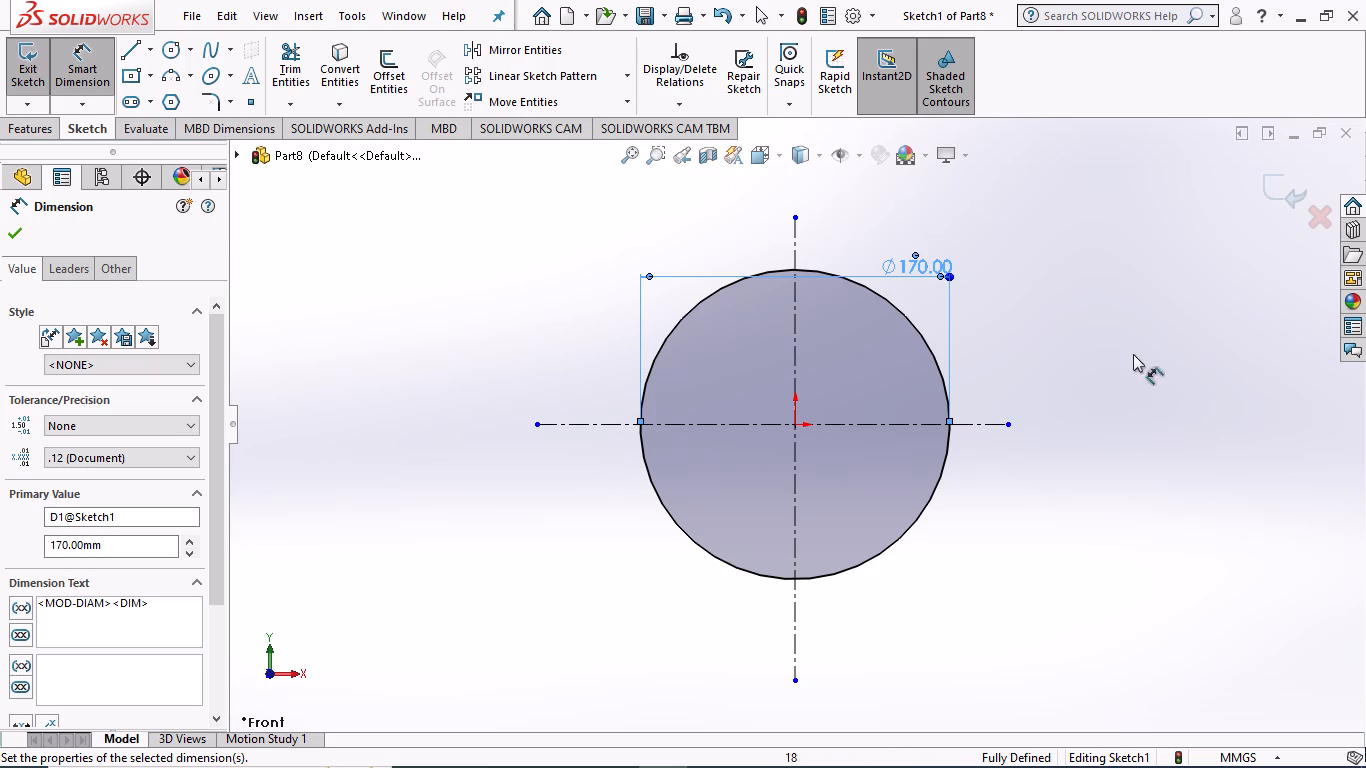
# Sketch a larger circle concentric with the 170 mm circle, with a radius of about 103 mm.
pyautogui.click(171, 52)
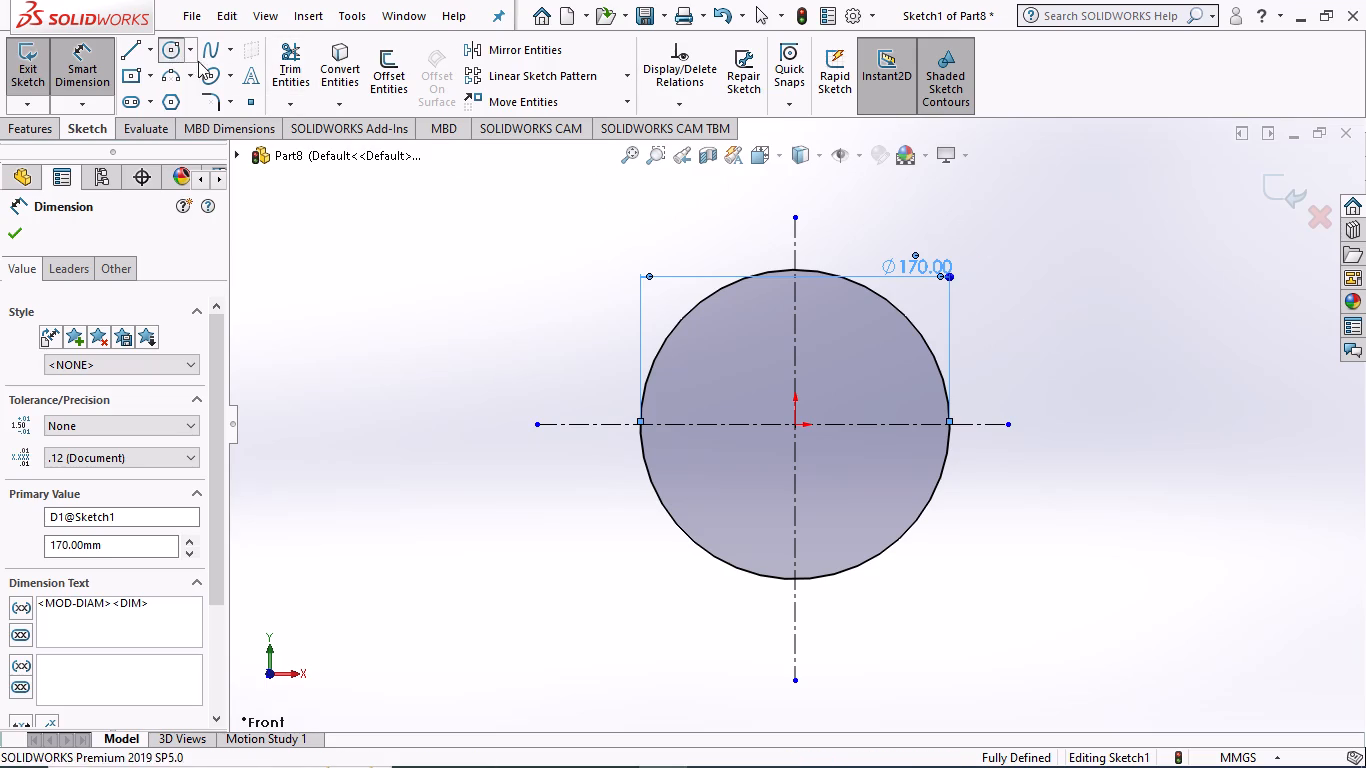
pyautogui.click(794, 427)
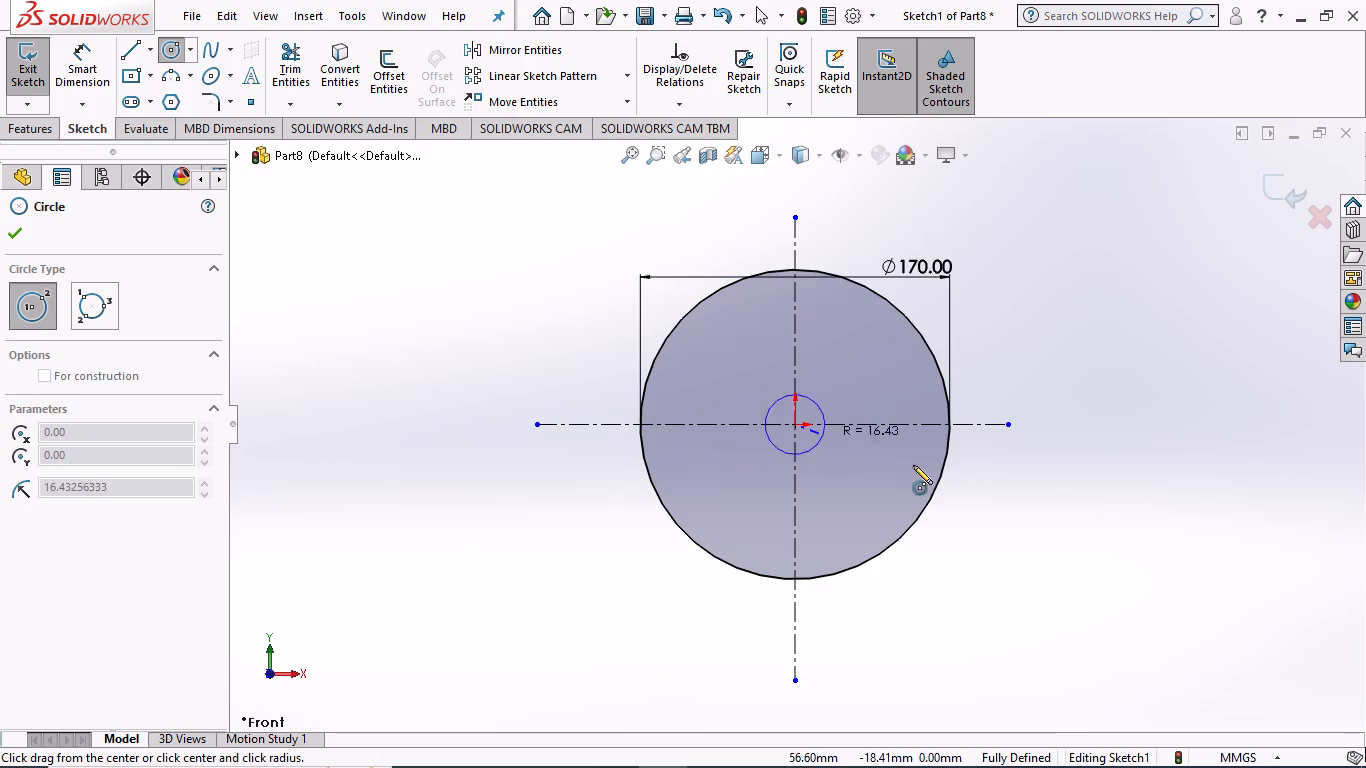
pyautogui.click(973, 486)
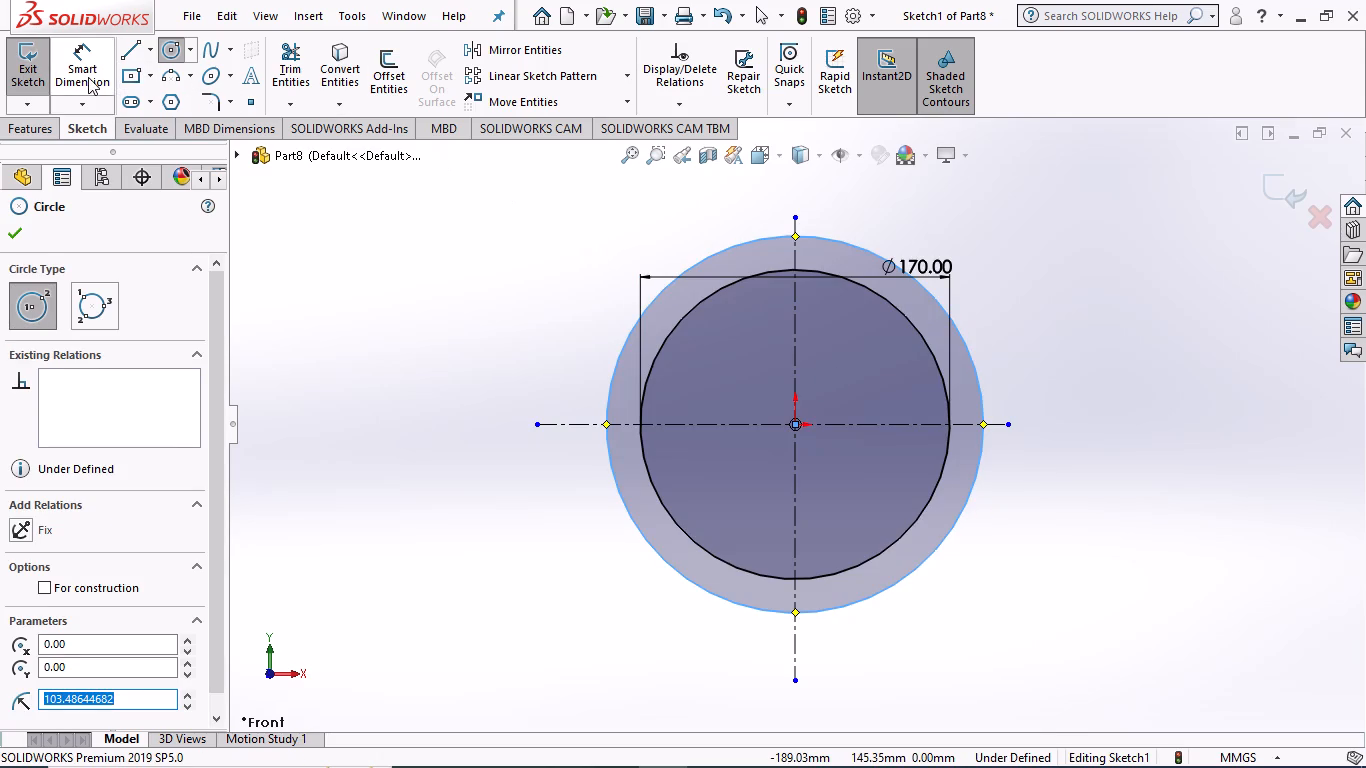
# Dimension the radial gap between the inner and outer circles as 6 mm.
pyautogui.click(88, 77)
pyautogui.click(910, 317)
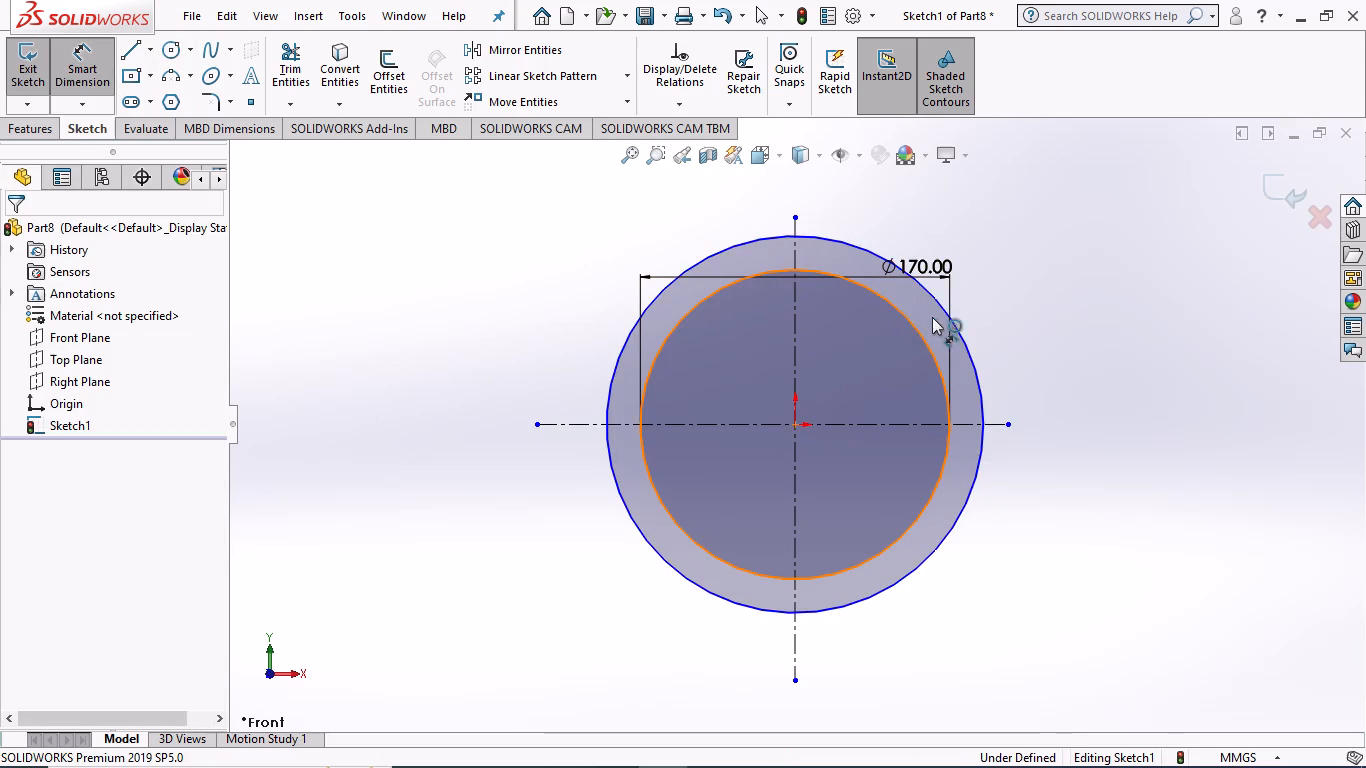
pyautogui.click(941, 308)
pyautogui.click(1023, 295)
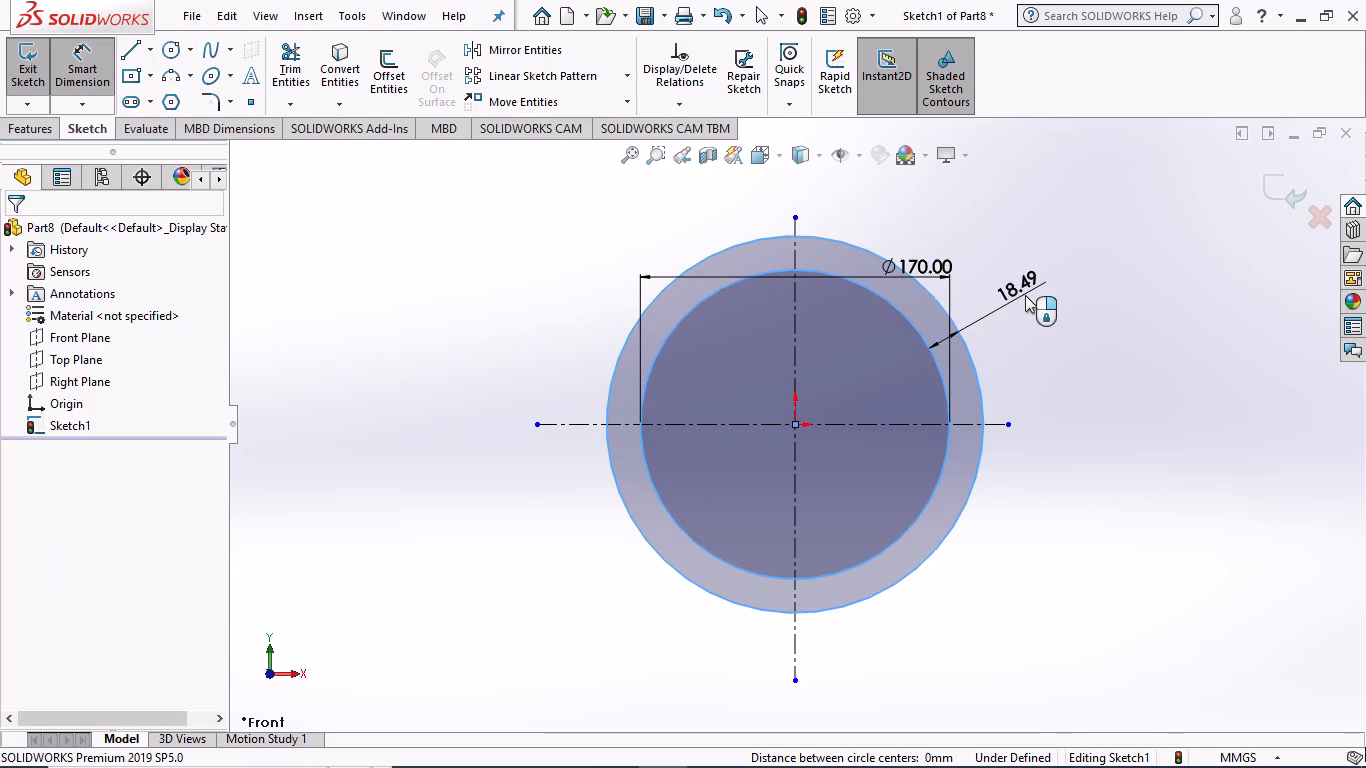
pyautogui.press('6')
pyautogui.press('Return')
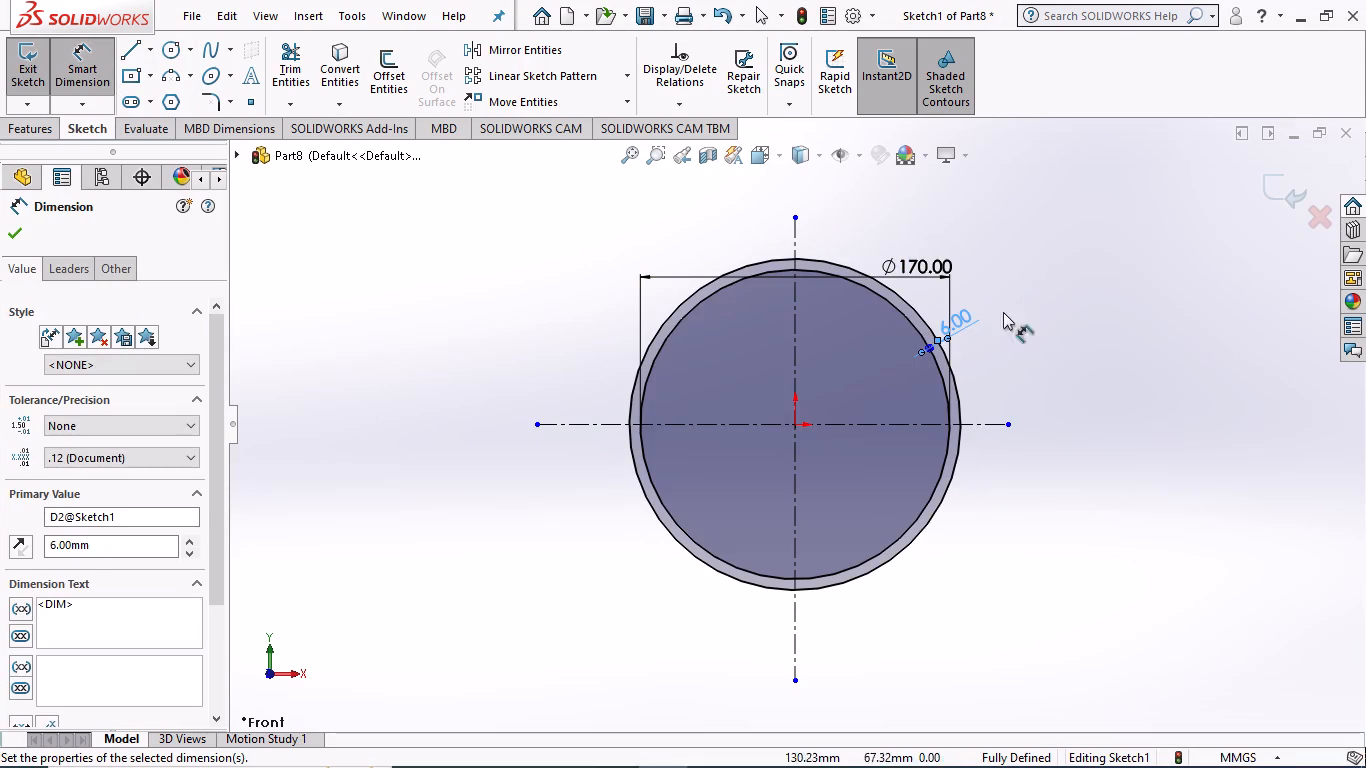
# Reposition the 170 mm diameter and 6 mm gap dimensions clear of the circles.
pyautogui.moveTo(927, 264); pyautogui.dragTo(924, 209)
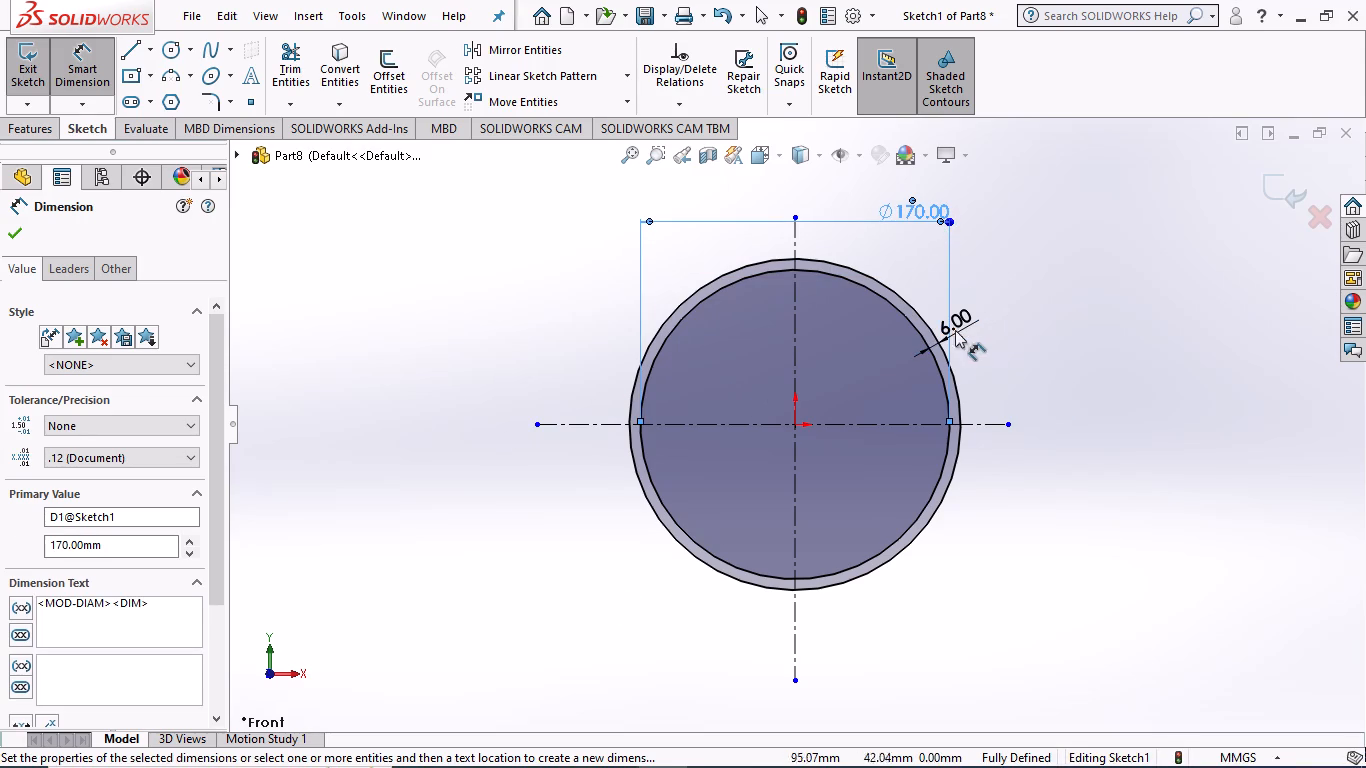
pyautogui.moveTo(954, 320); pyautogui.dragTo(1035, 282)
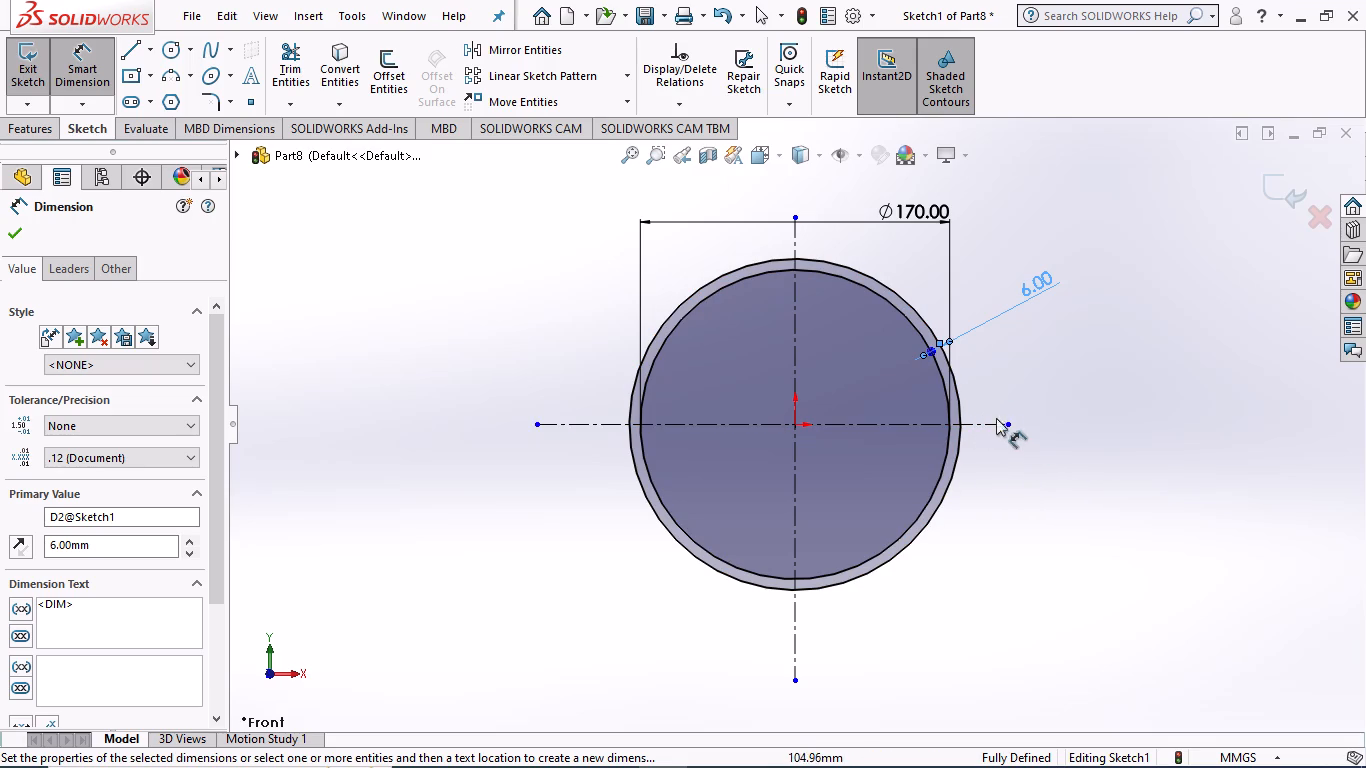
pyautogui.click(8, 235)
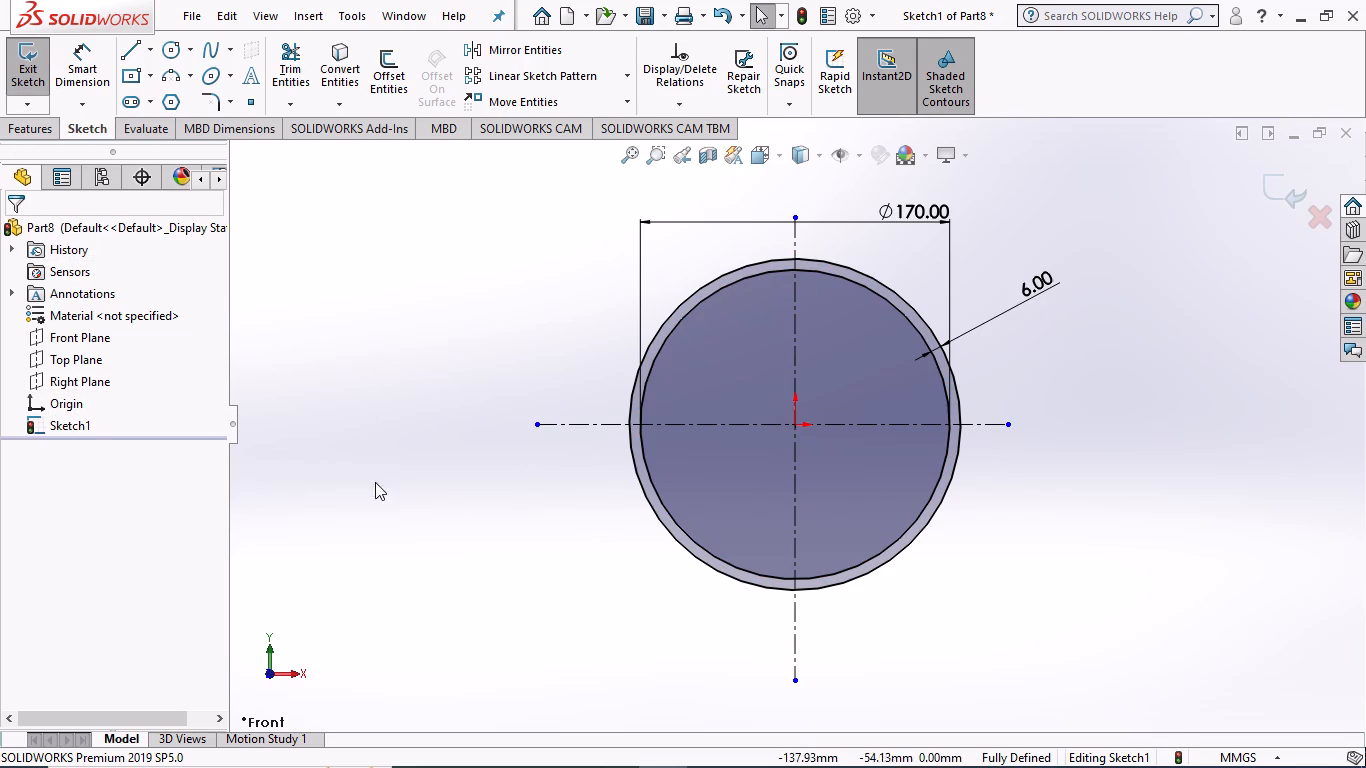
# Extrude the ring profile 24 mm with the Mid Plane end condition.
pyautogui.click(25, 126)
pyautogui.click(26, 71)
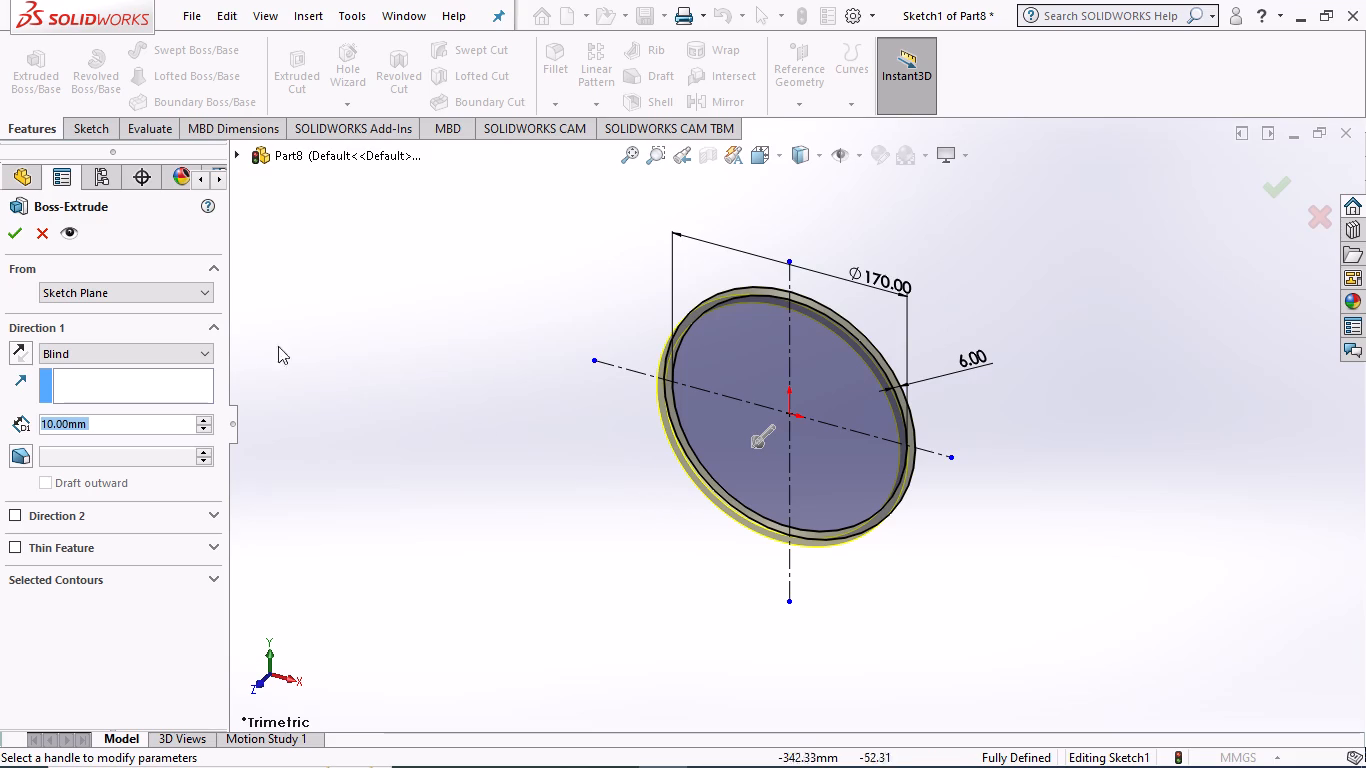
pyautogui.write('24')
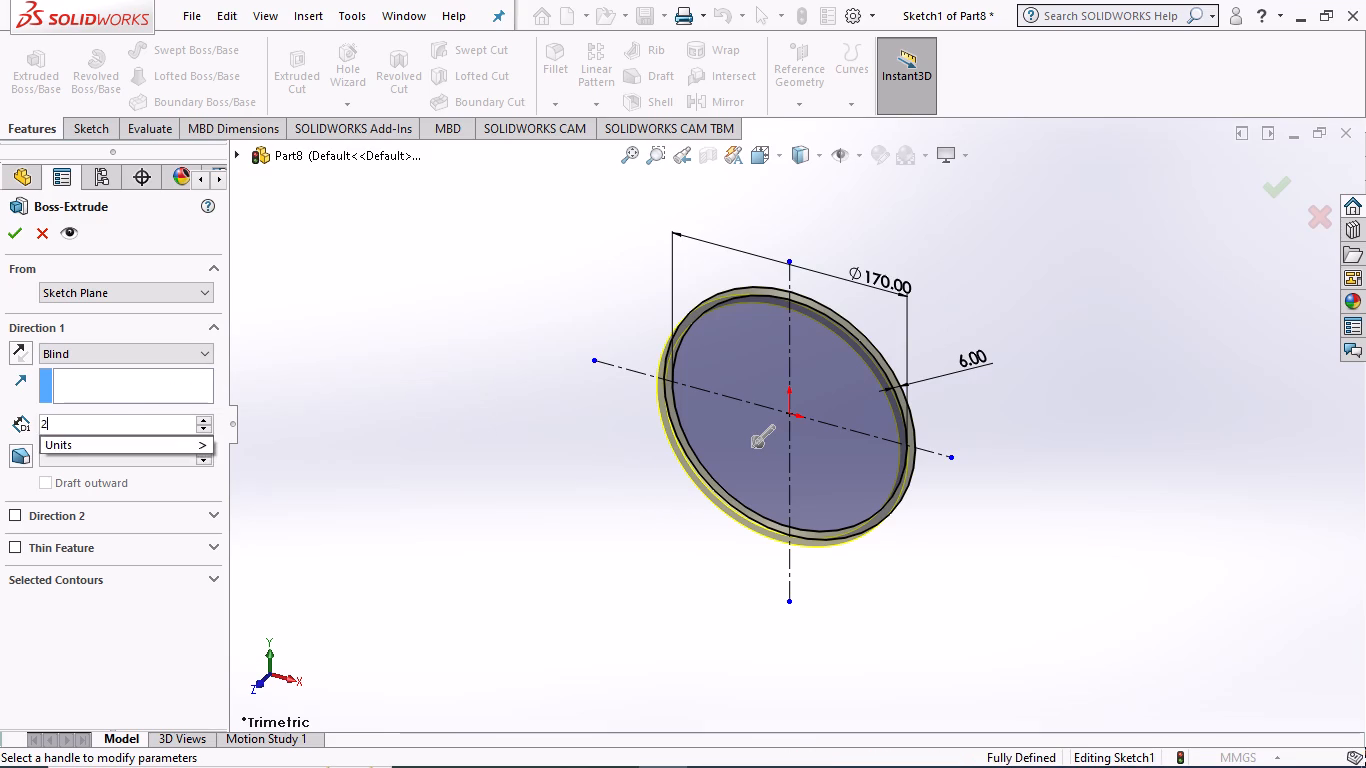
pyautogui.press('Return')
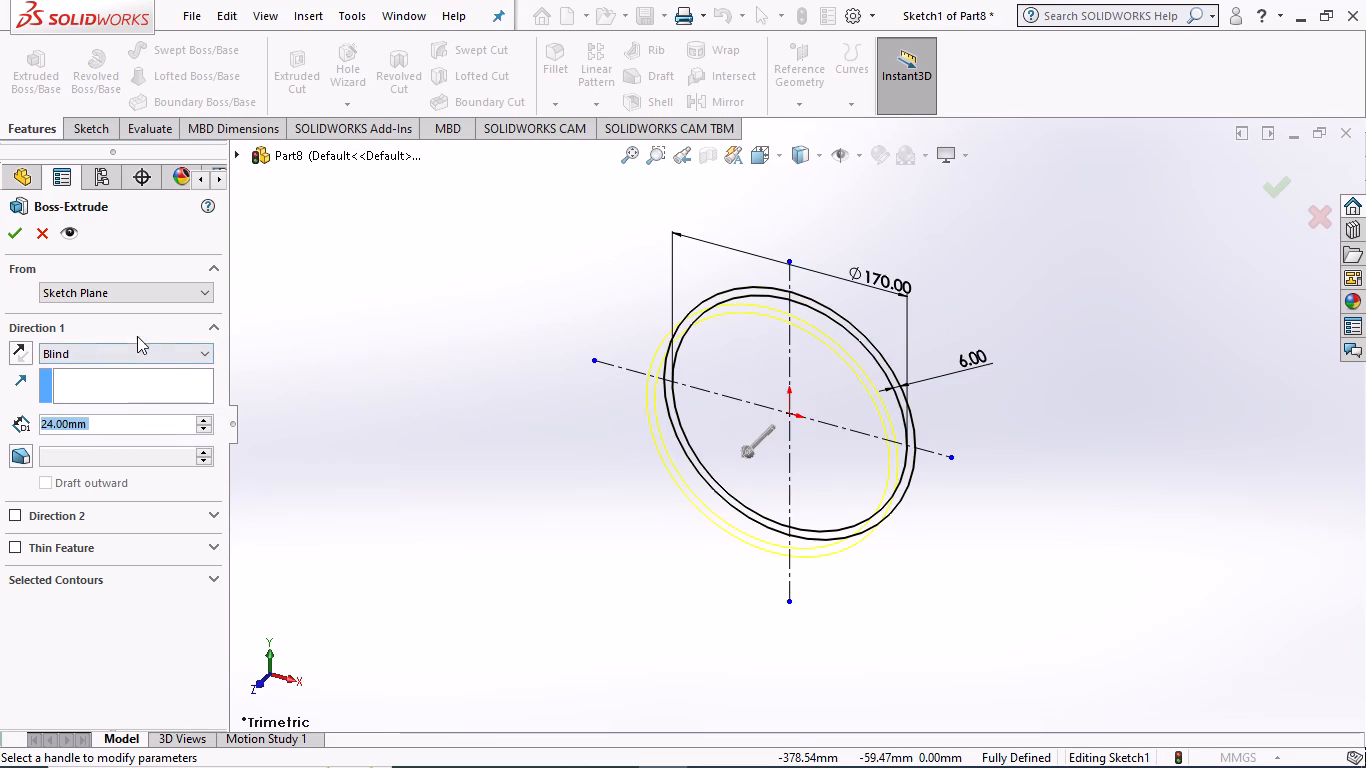
pyautogui.click(207, 355)
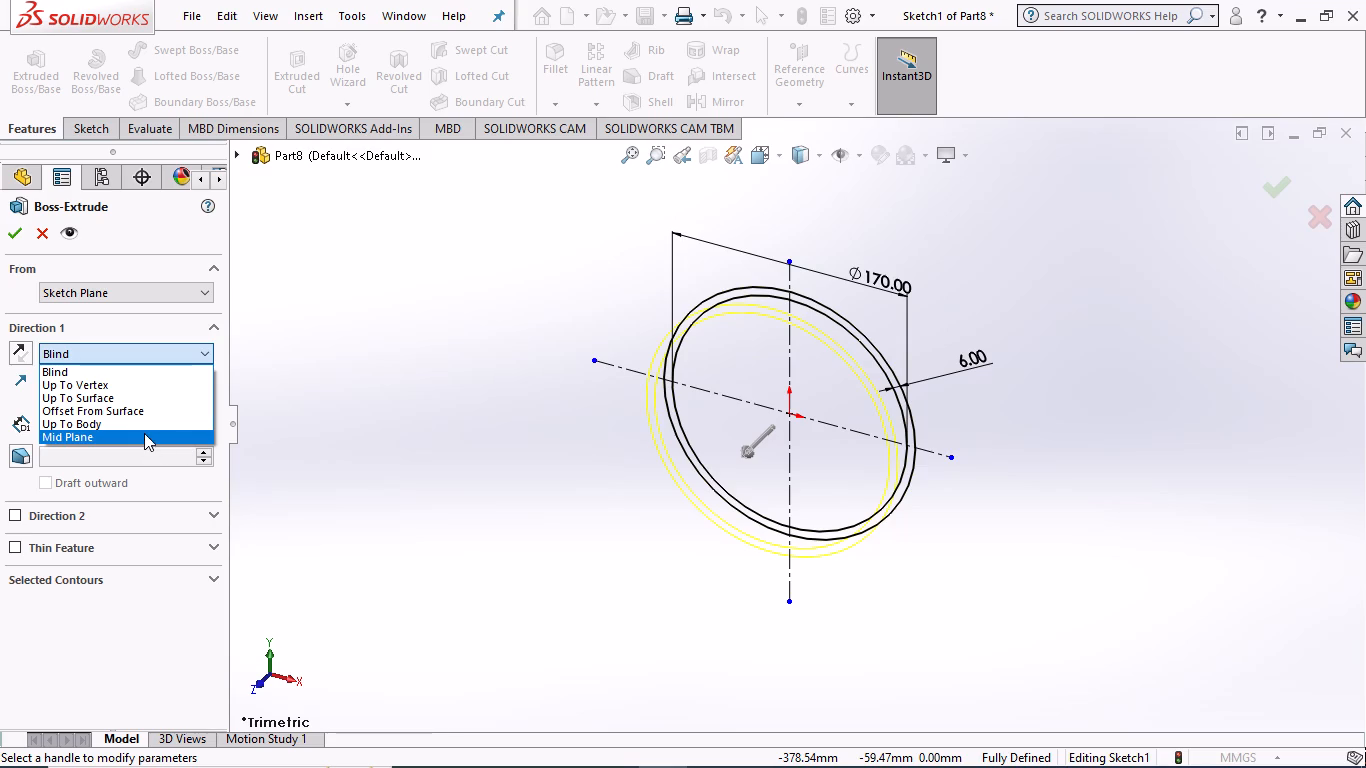
pyautogui.click(144, 433)
pyautogui.click(9, 230)
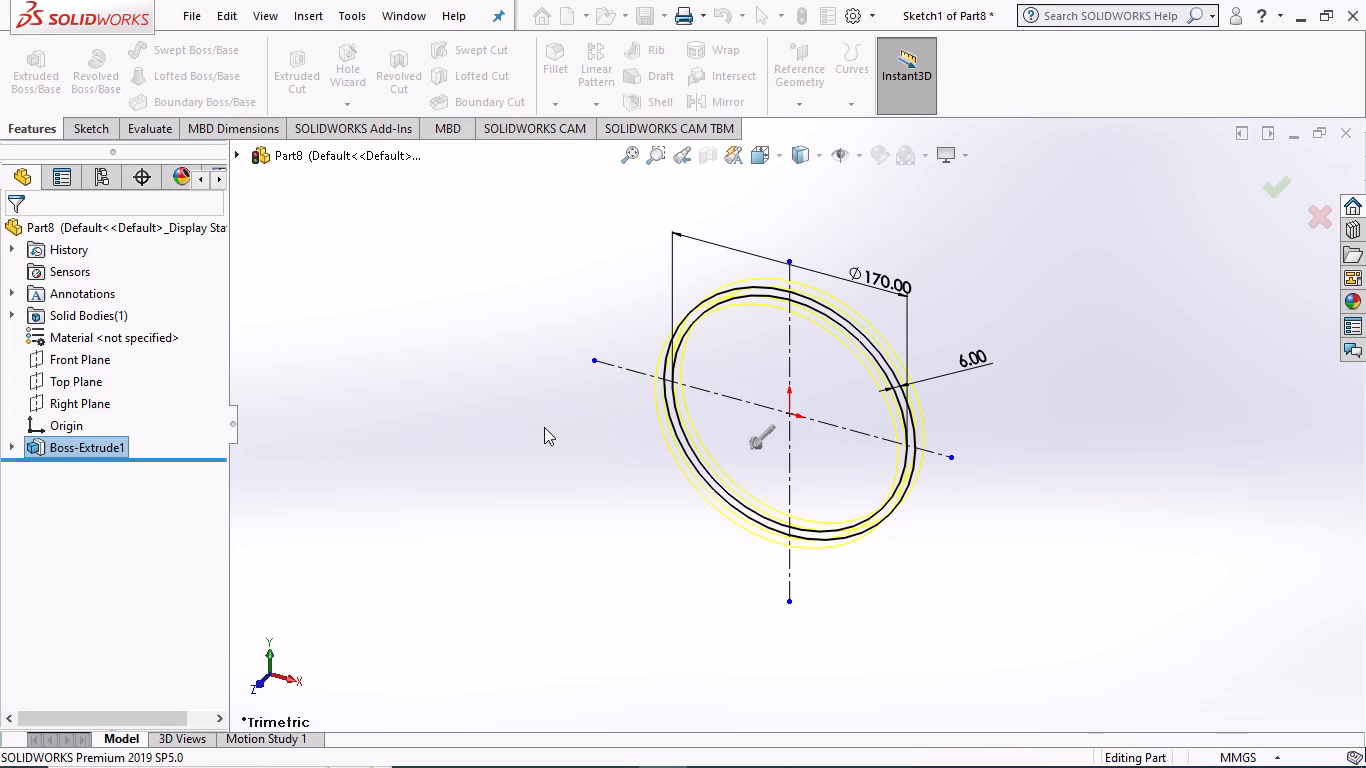
# Start a new sketch on the Front Plane.
pyautogui.moveTo(520, 427); pyautogui.dragTo(580, 364, button='middle')
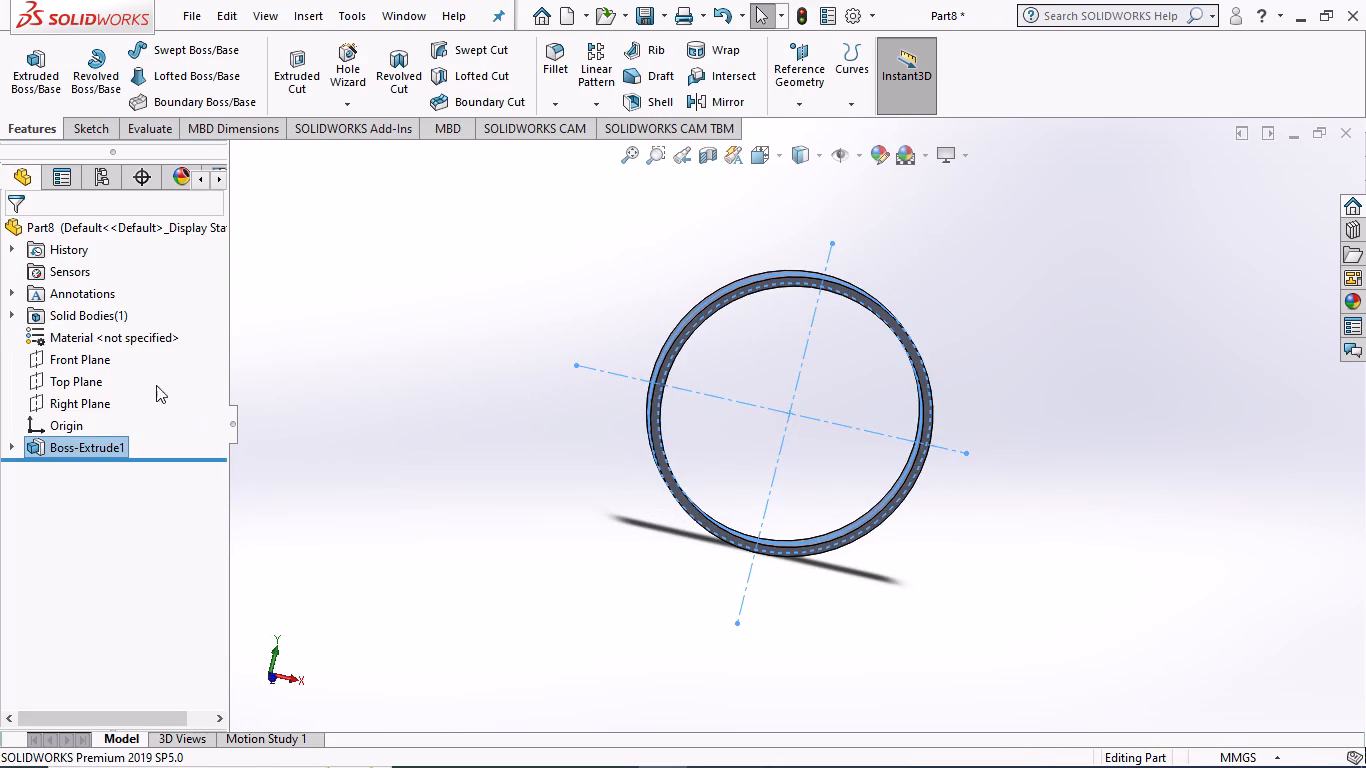
pyautogui.click(71, 352)
pyautogui.click(85, 320)
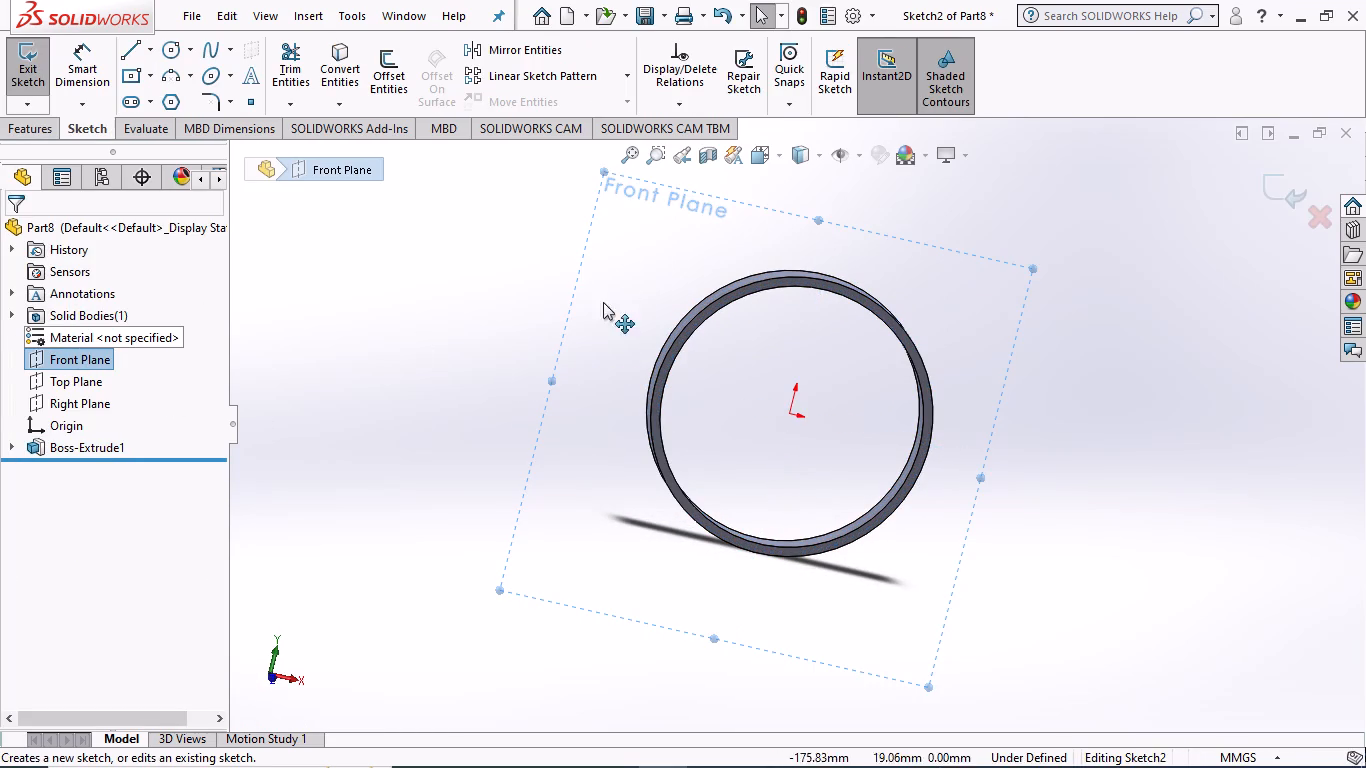
pyautogui.click(760, 151)
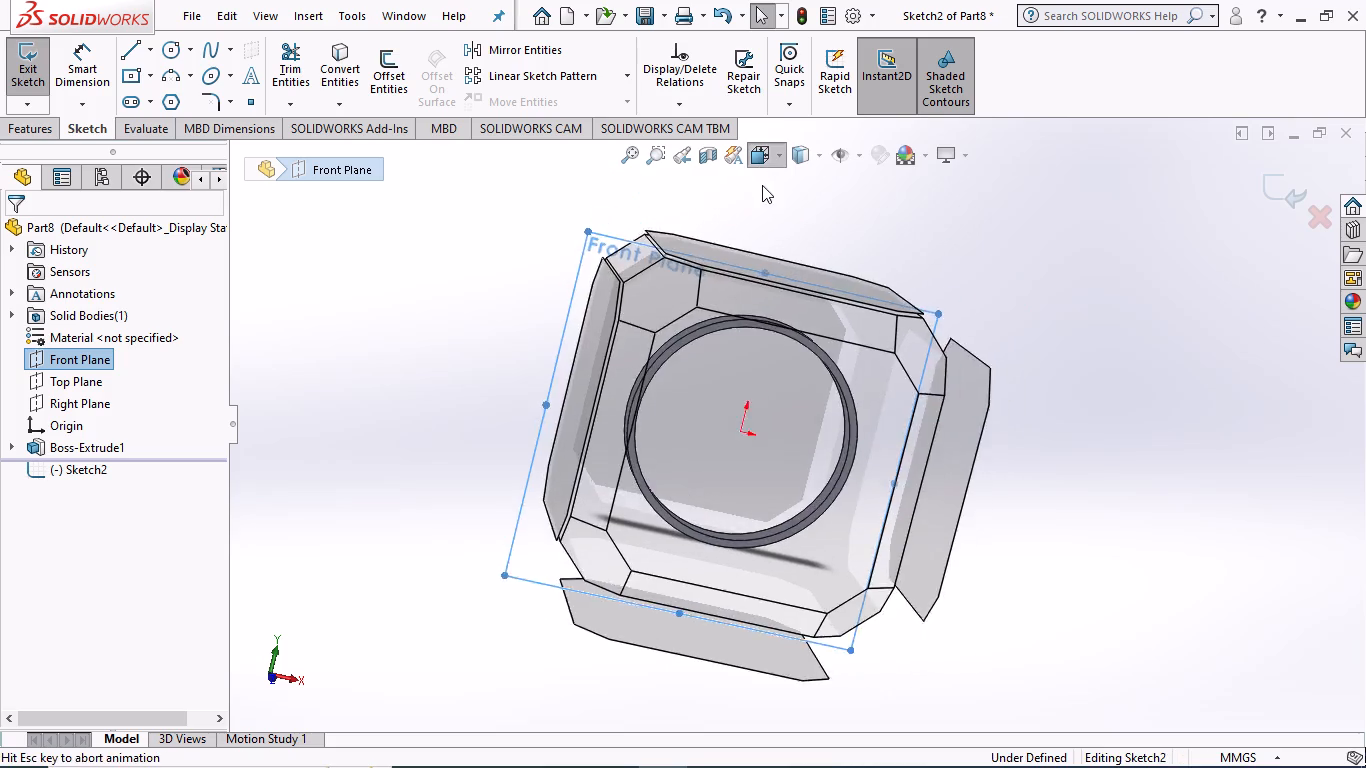
pyautogui.click(786, 232)
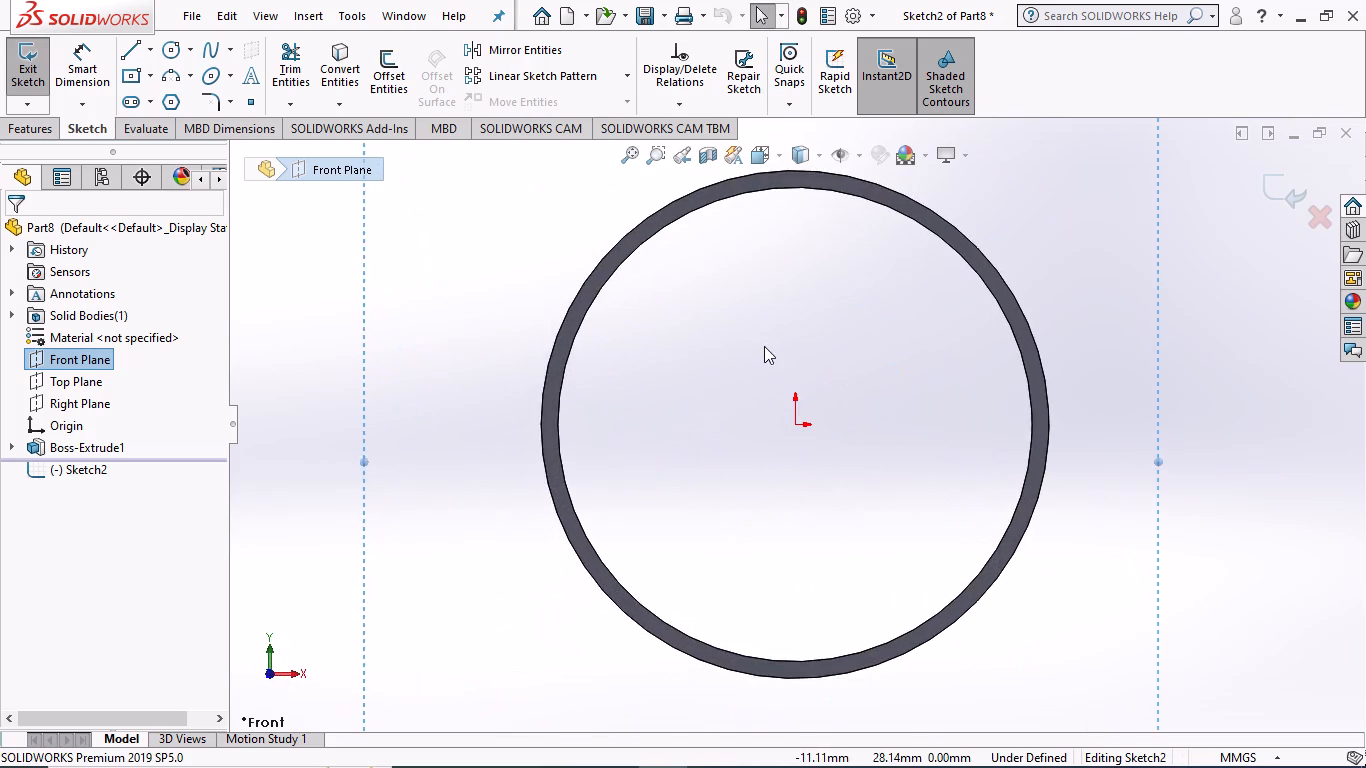
pyautogui.scroll(1, 764, 346)
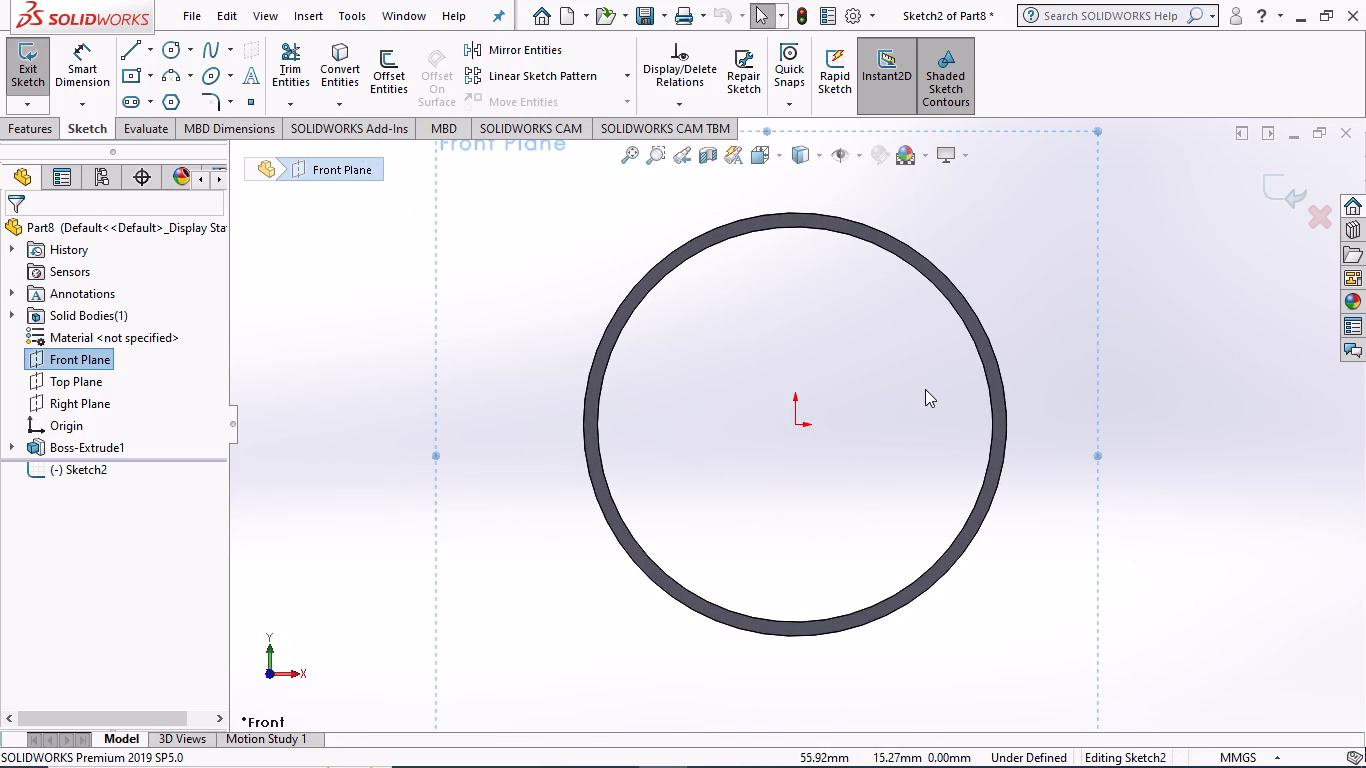
# Draw a horizontal centerline about 265 mm long and a vertical centerline about 229 mm long, crossing at the origin.
pyautogui.click(151, 52)
pyautogui.click(157, 97)
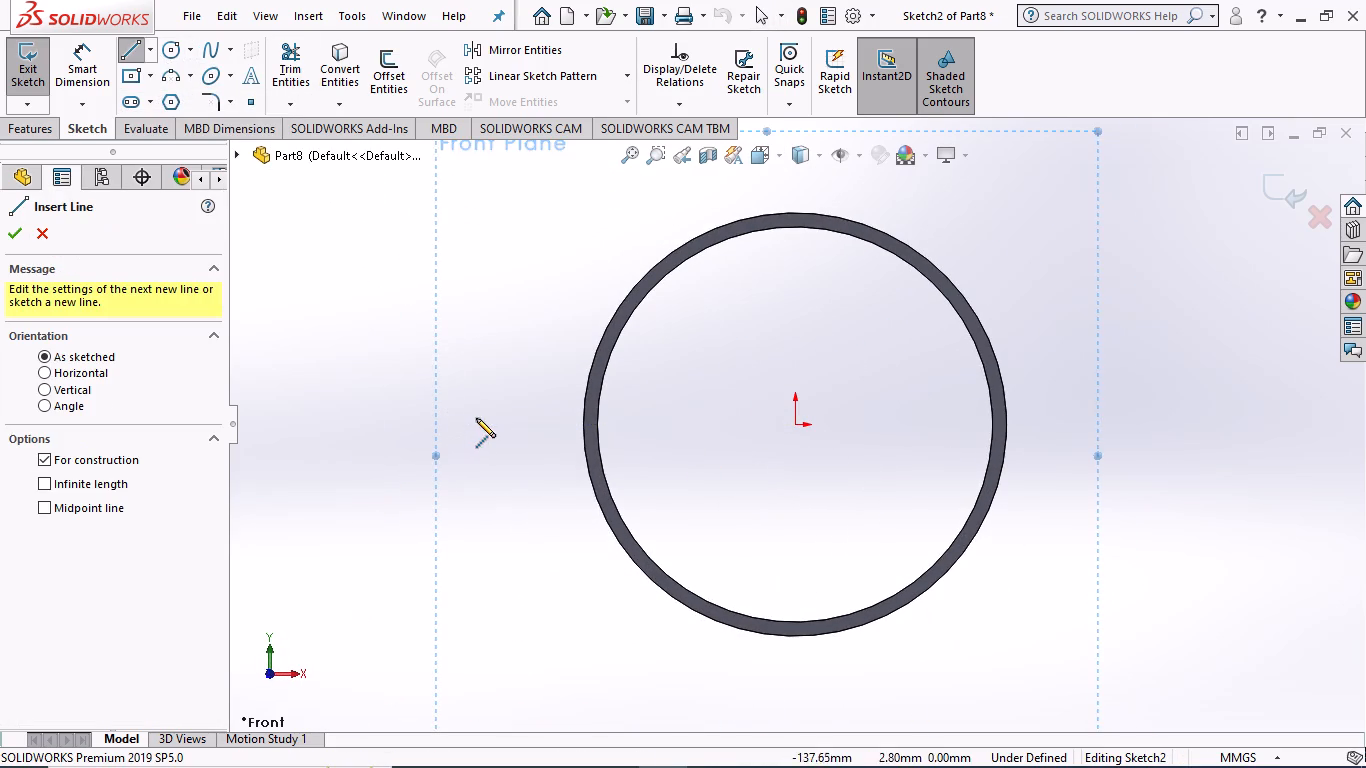
pyautogui.click(468, 425)
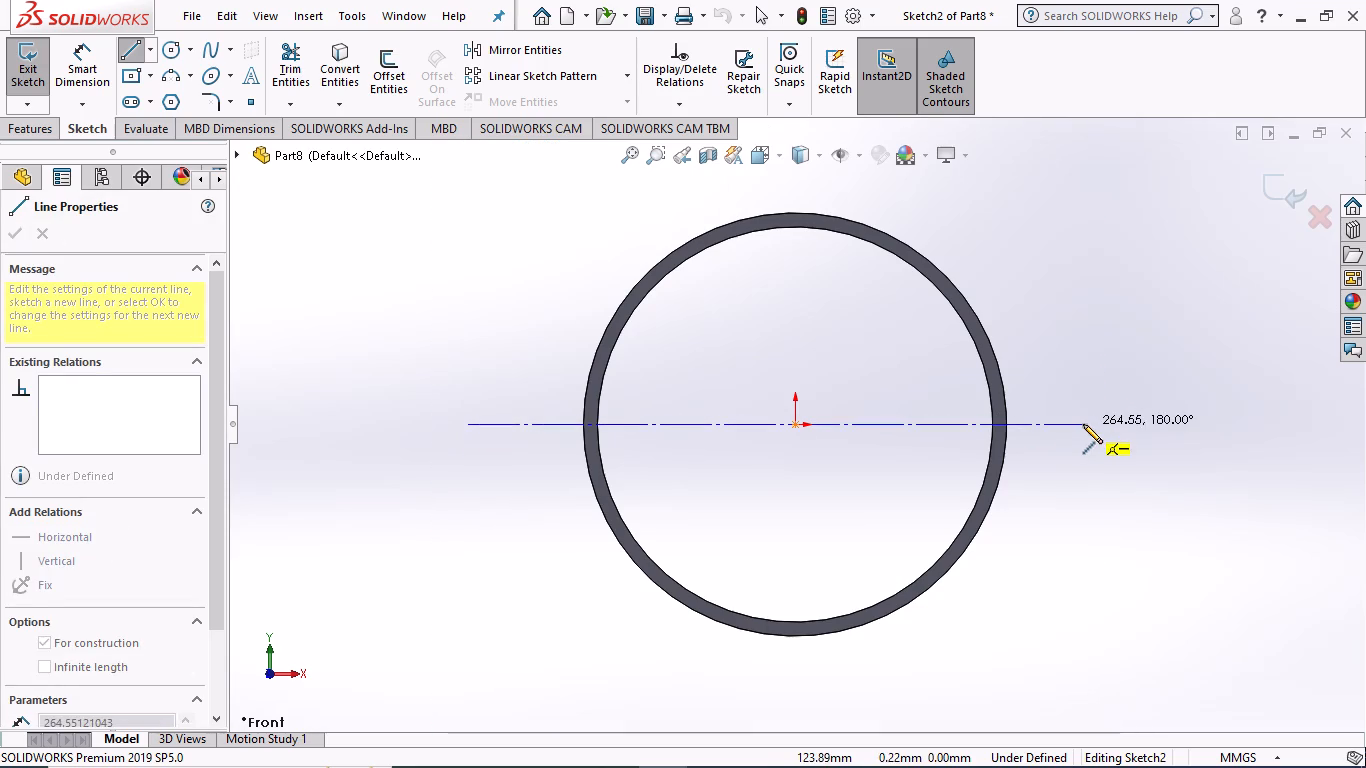
pyautogui.click(1083, 424)
pyautogui.press('Escape')
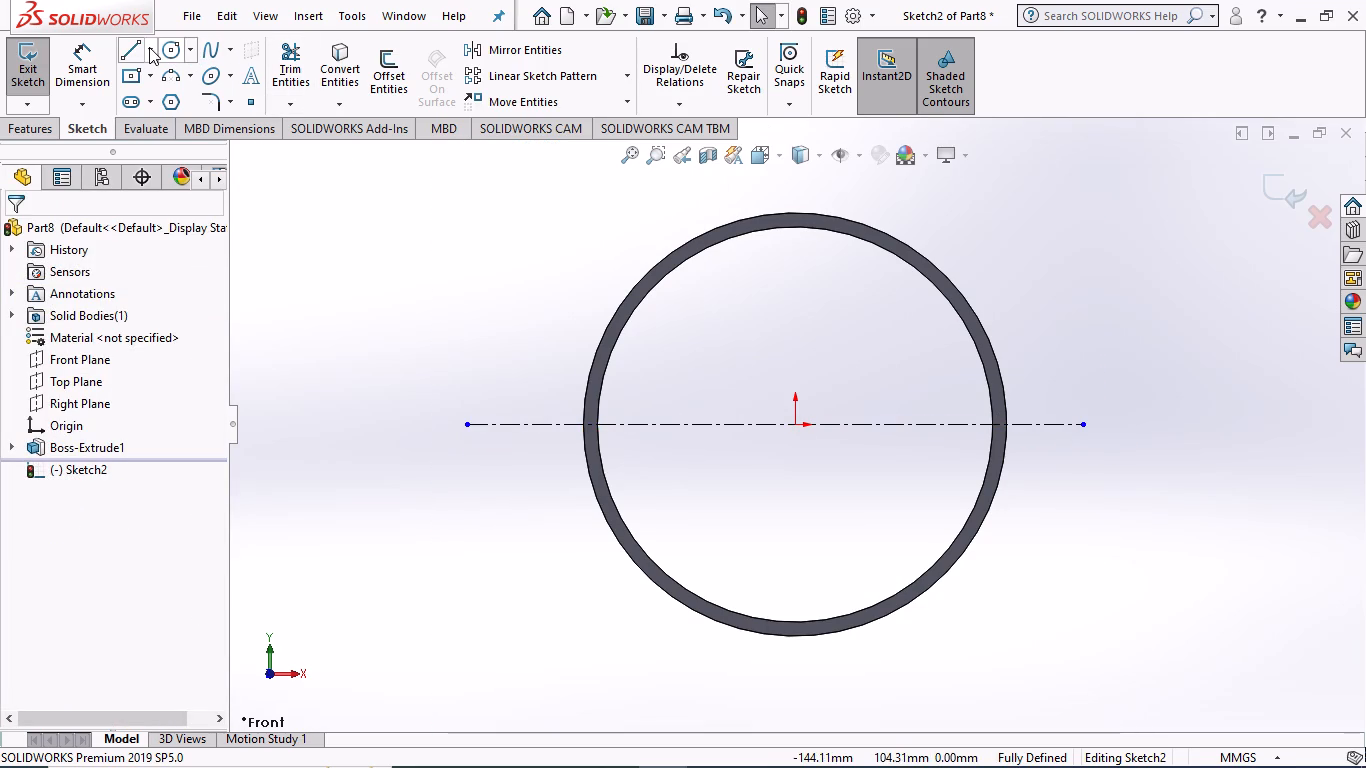
pyautogui.click(149, 47)
pyautogui.click(164, 96)
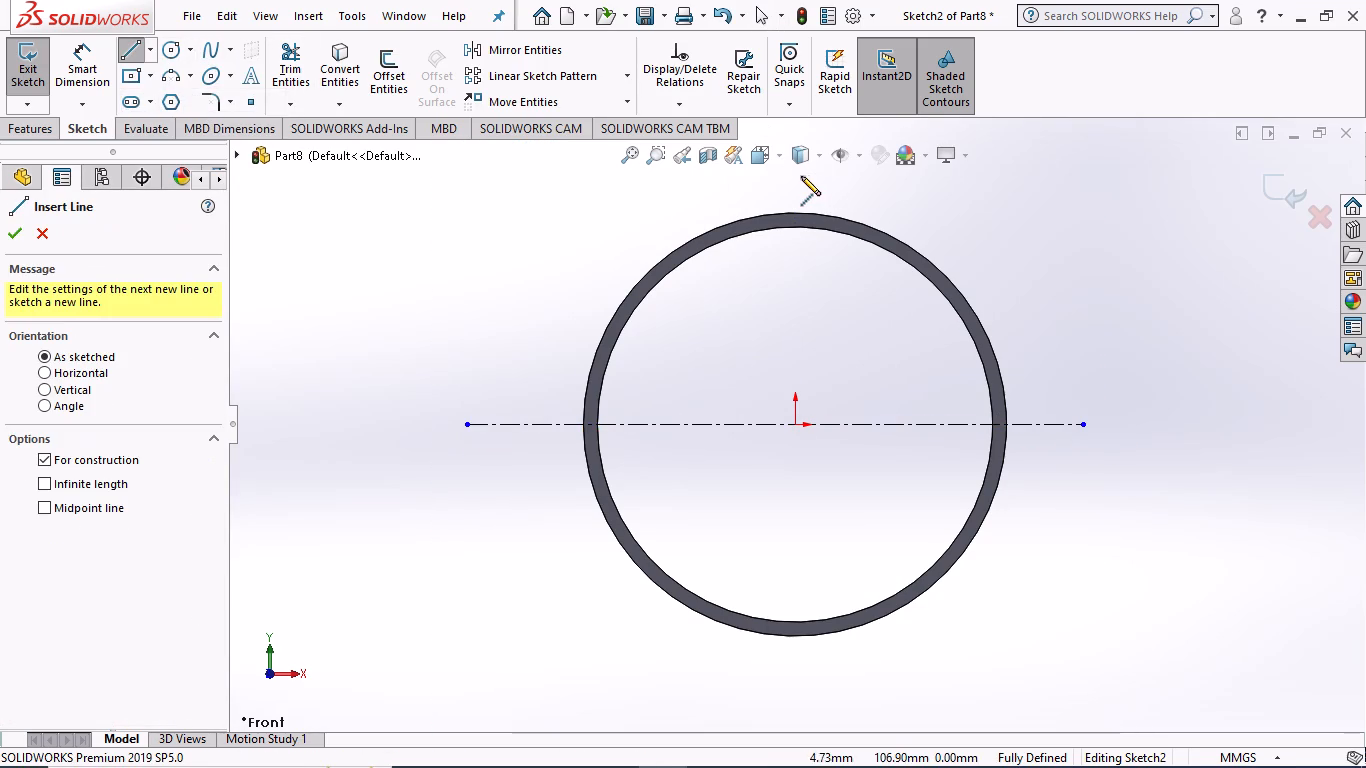
pyautogui.click(795, 176)
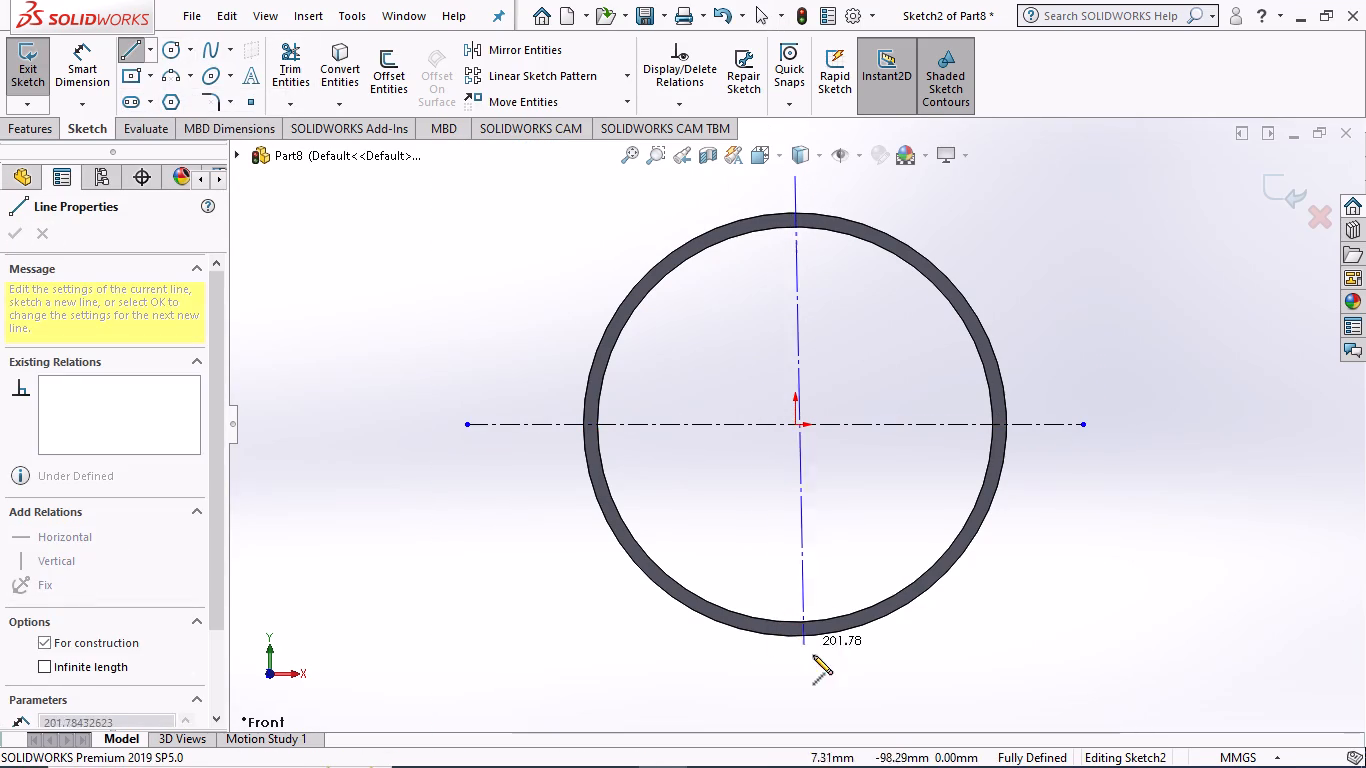
pyautogui.click(795, 708)
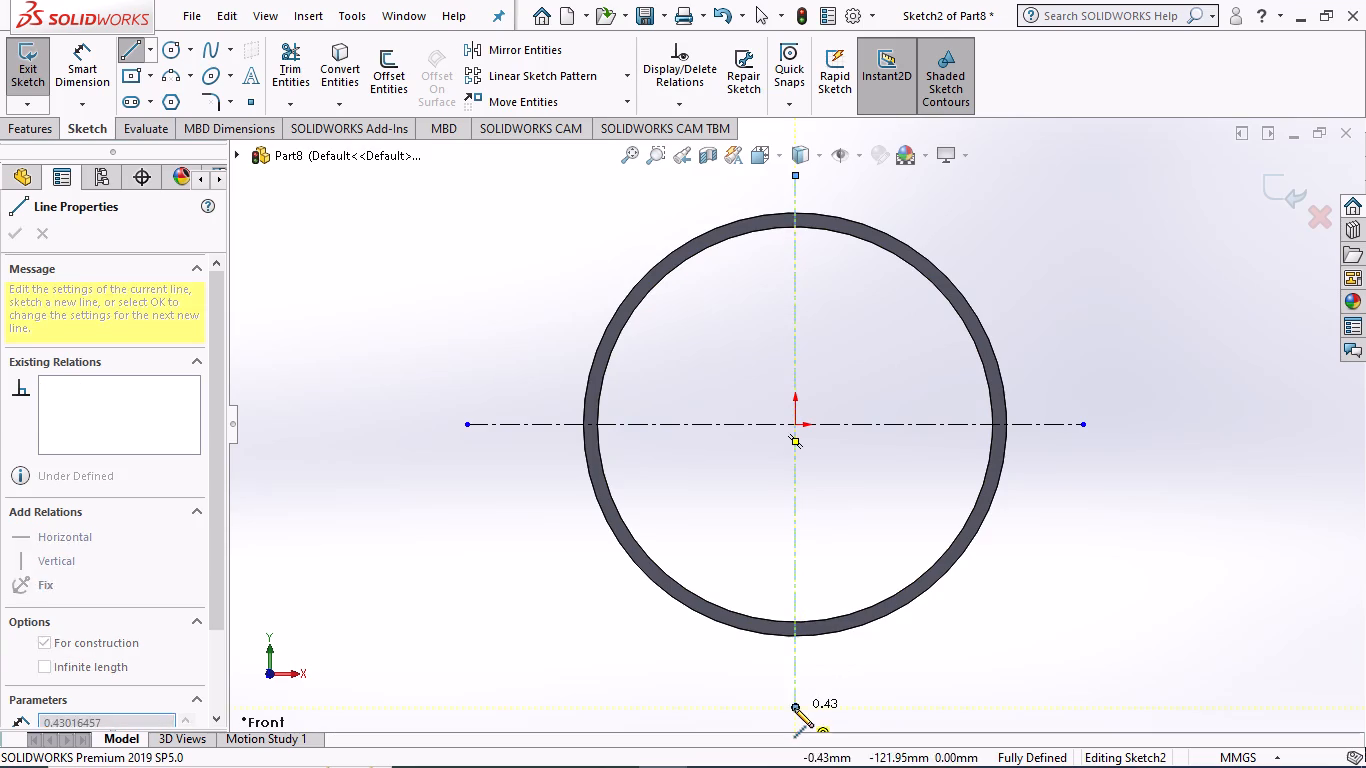
pyautogui.press('Escape')
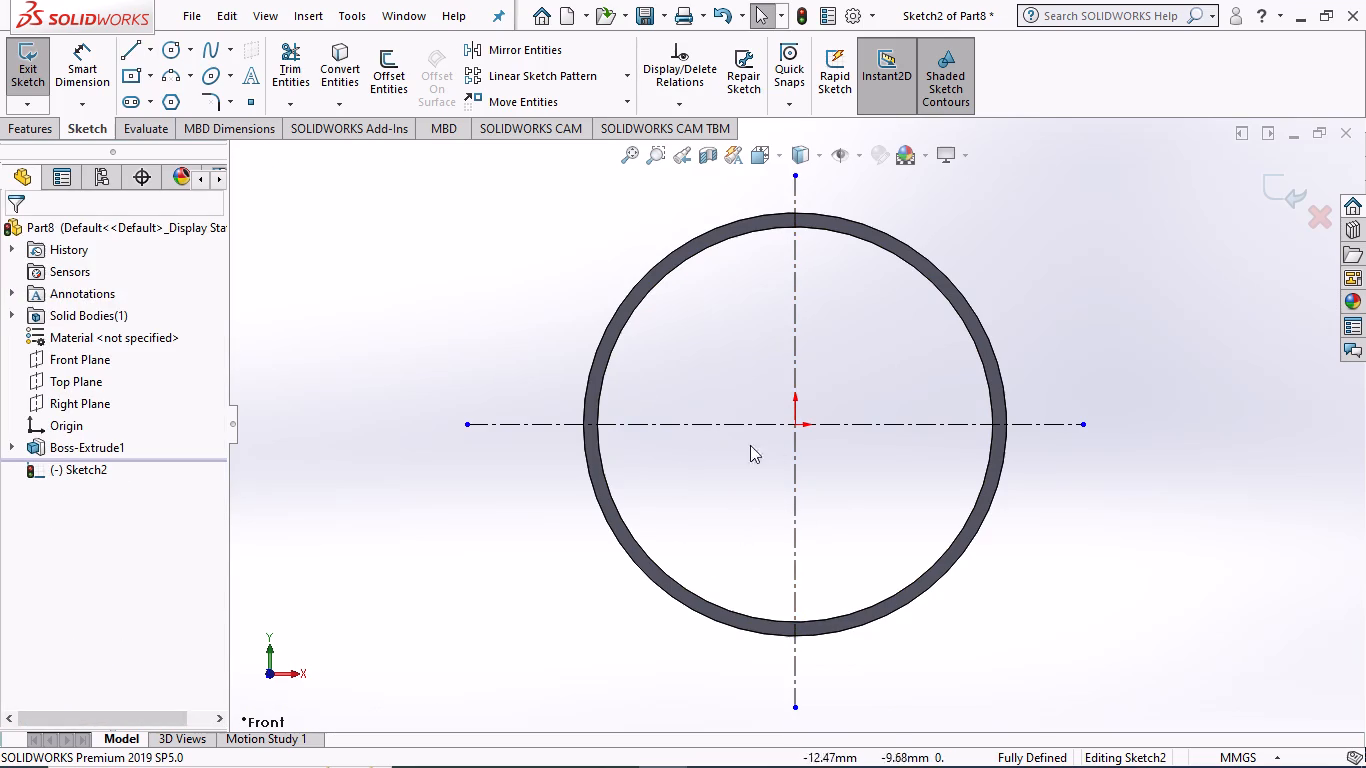
# Draw a second vertical centerline about 105 mm long inside the ring, to the left of the origin and crossing the horizontal centerline.
pyautogui.scroll(2, 766, 408)
pyautogui.scroll(-2, 813, 364)
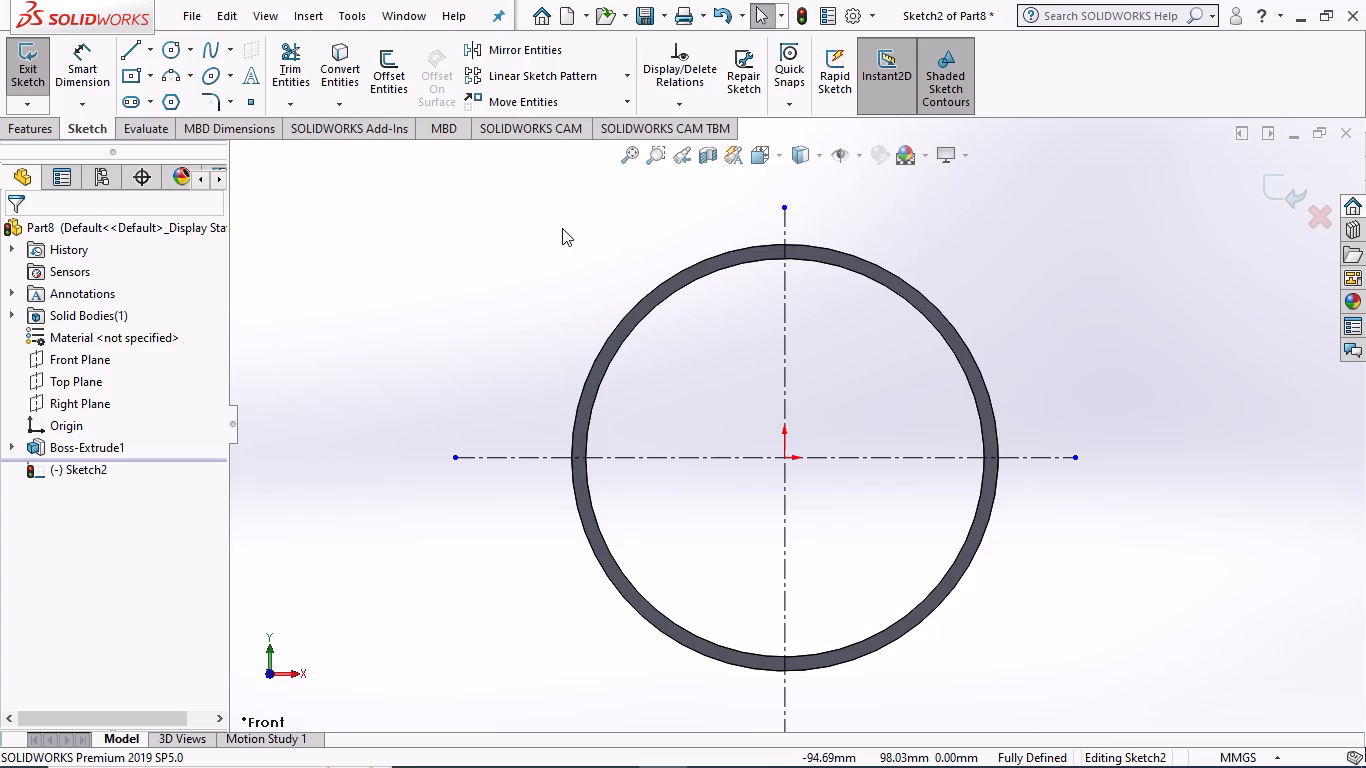
pyautogui.click(151, 44)
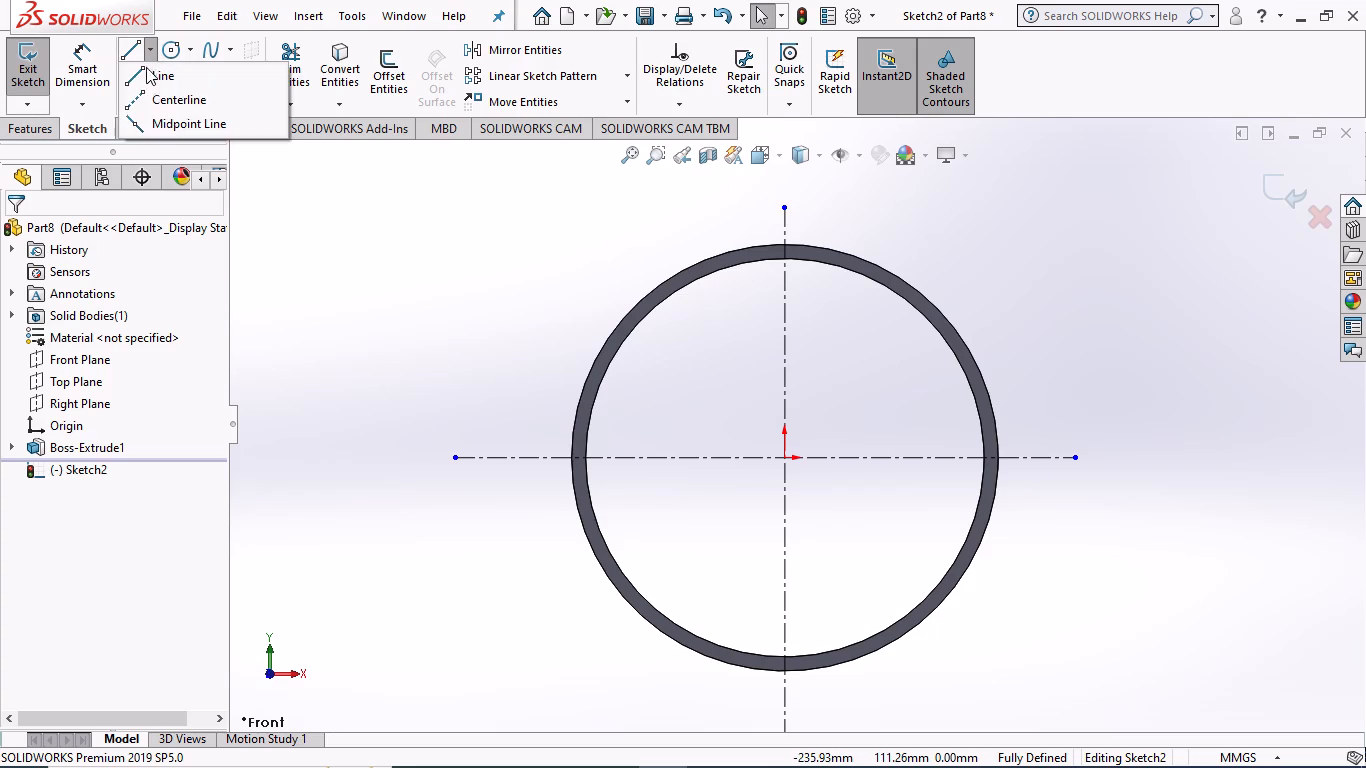
pyautogui.click(149, 98)
pyautogui.click(703, 344)
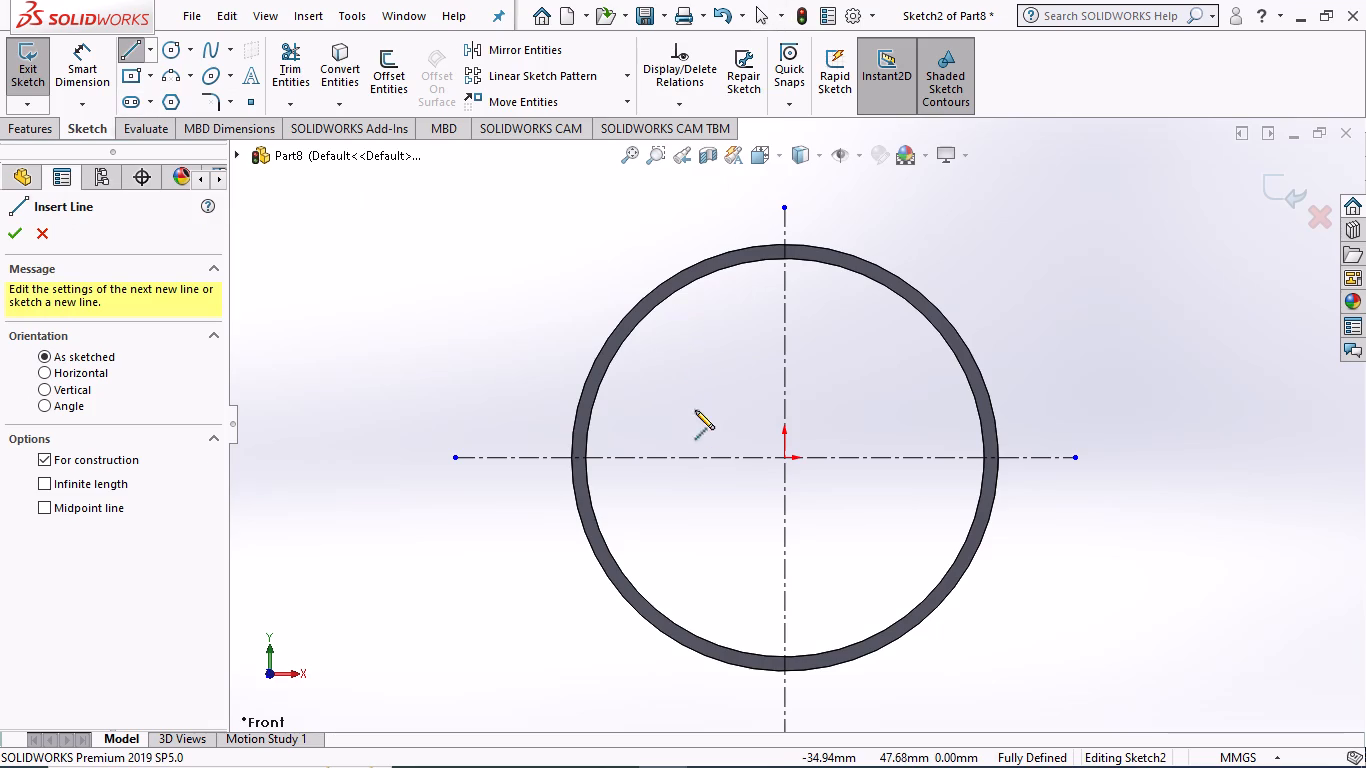
pyautogui.click(700, 589)
pyautogui.press('Escape')
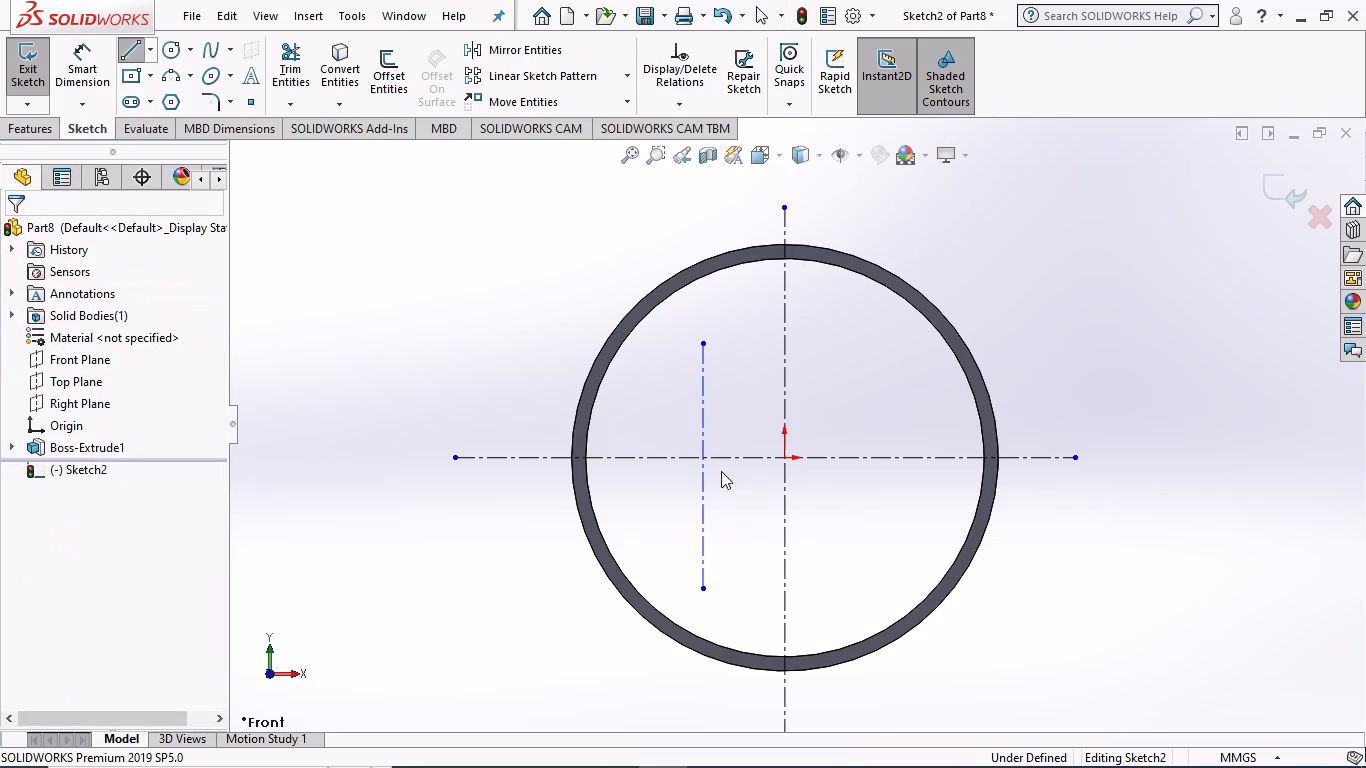
# Dimension the short vertical centerline 30 mm from the central vertical centerline, with the dimension placed above the ring.
pyautogui.click(82, 64)
pyautogui.click(700, 389)
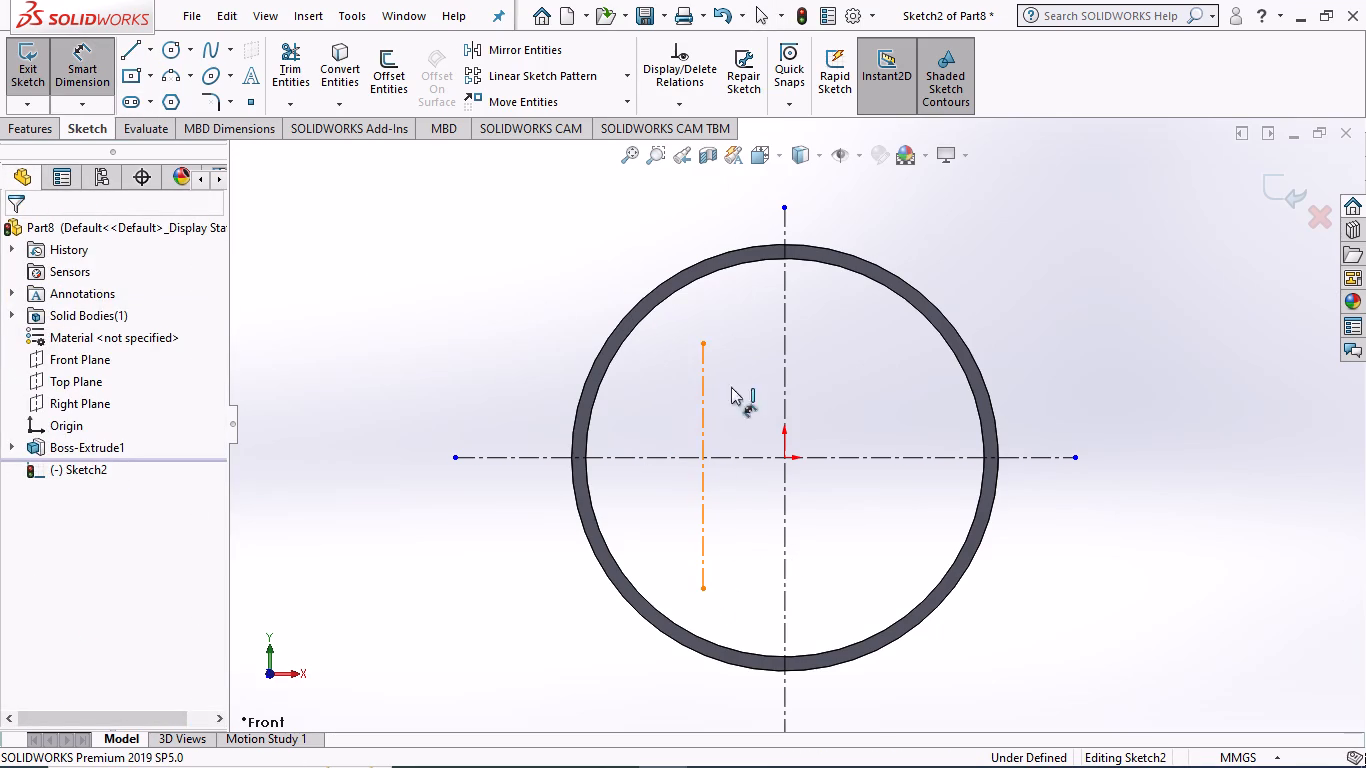
pyautogui.click(783, 362)
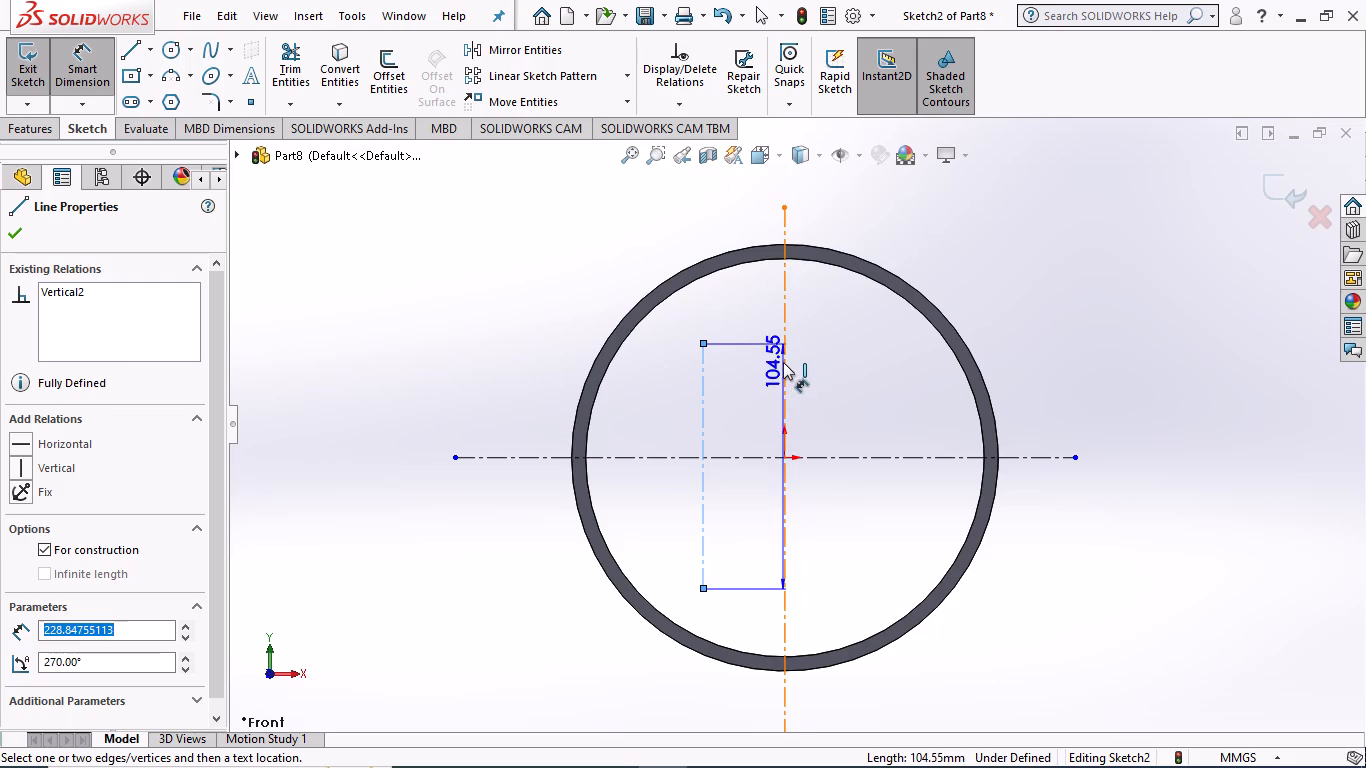
pyautogui.click(753, 402)
pyautogui.write('30')
pyautogui.press('Return')
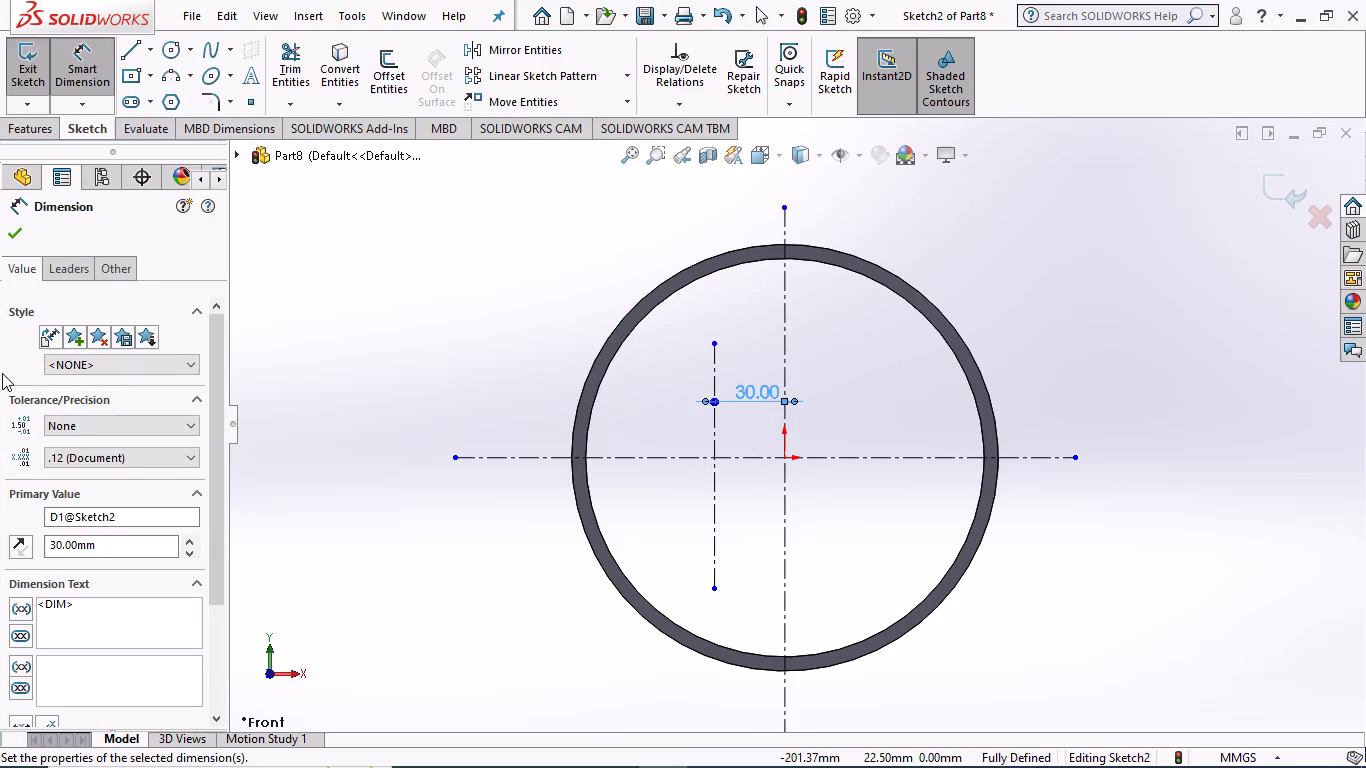
pyautogui.click(16, 233)
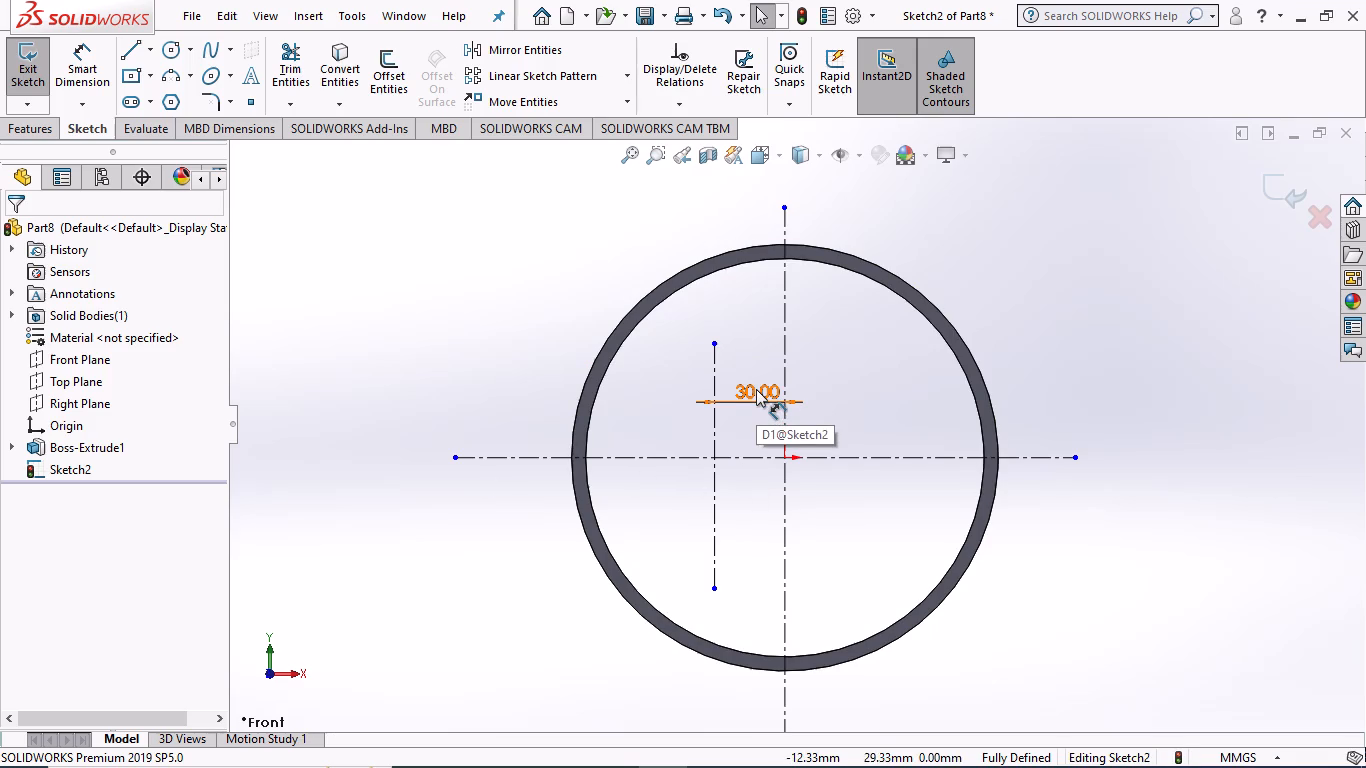
pyautogui.moveTo(756, 389); pyautogui.dragTo(753, 210)
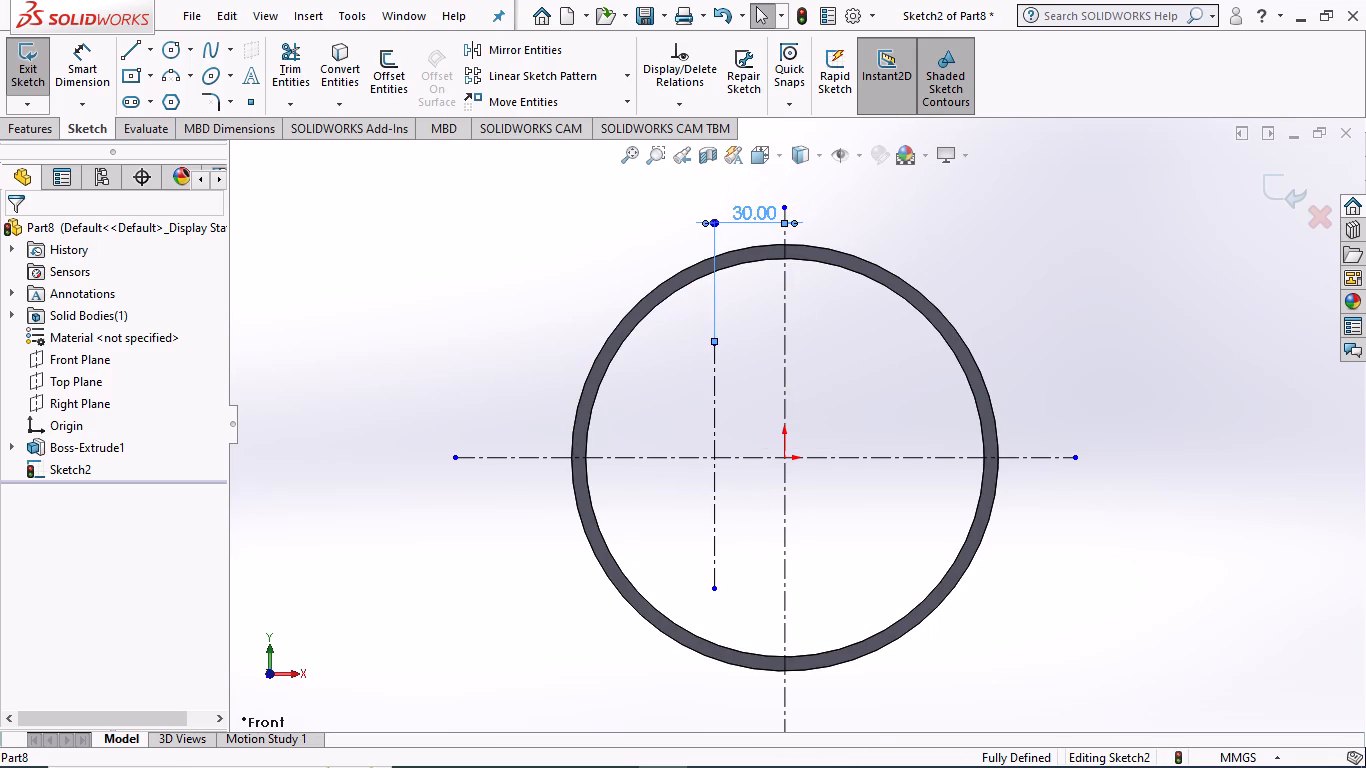
# Sketch a circle of about 31.5 mm radius centred where the offset vertical centerline crosses the horizontal centerline.
pyautogui.click(172, 49)
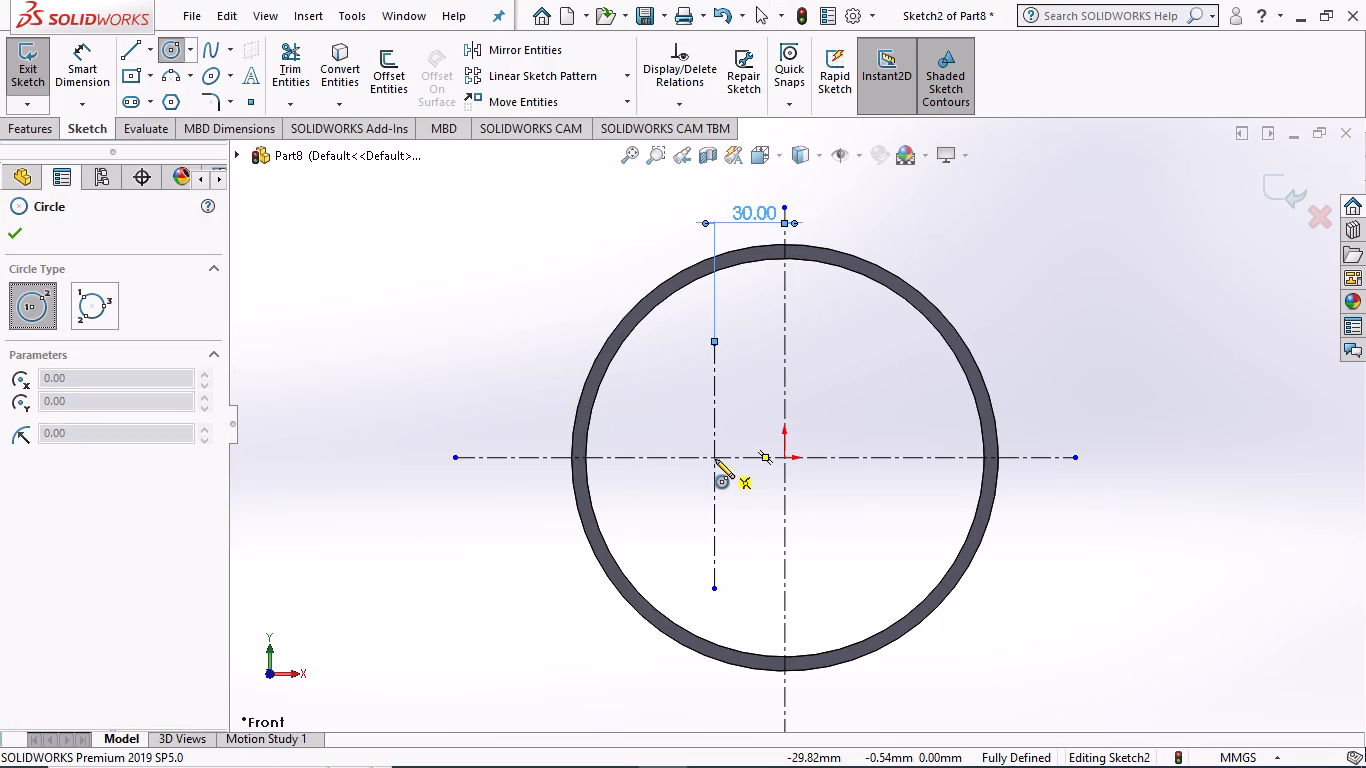
pyautogui.scroll(-3, 715, 461)
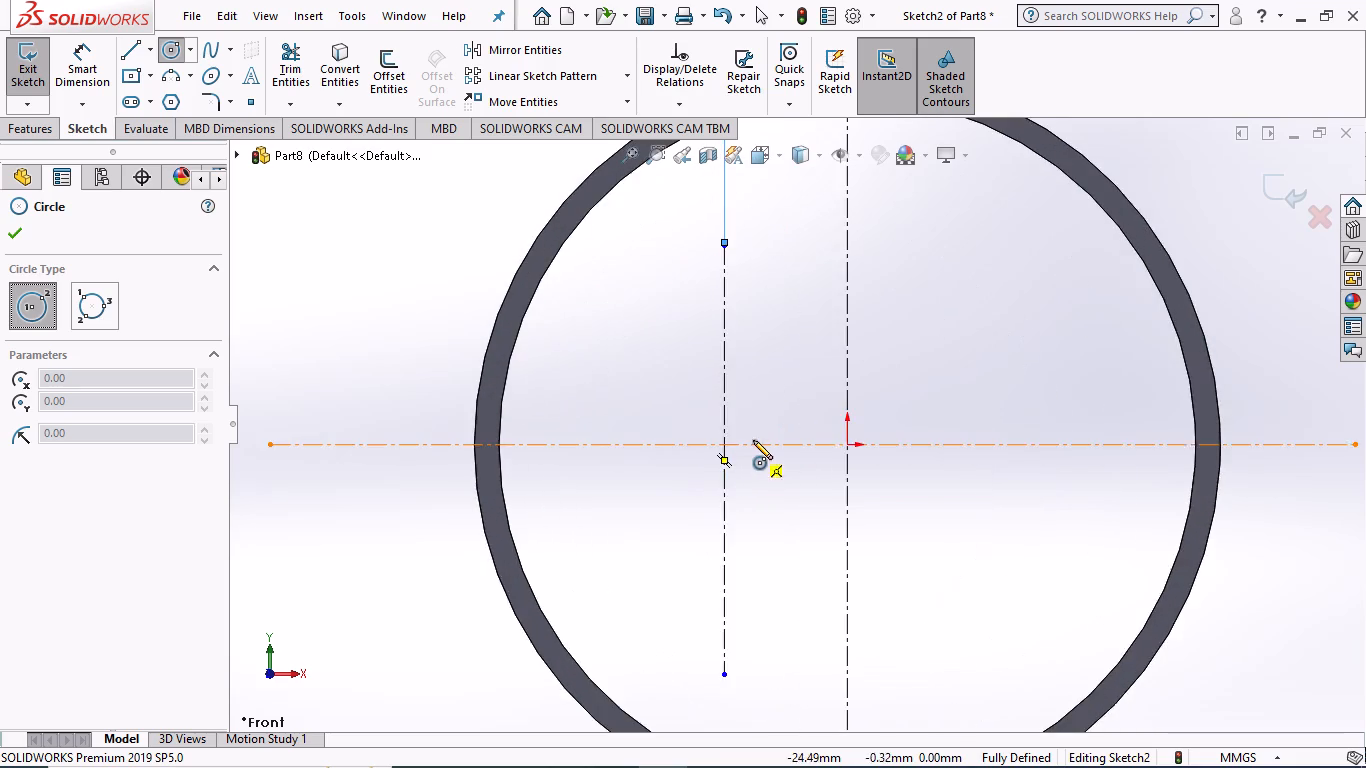
pyautogui.scroll(-3, 753, 440)
pyautogui.click(710, 446)
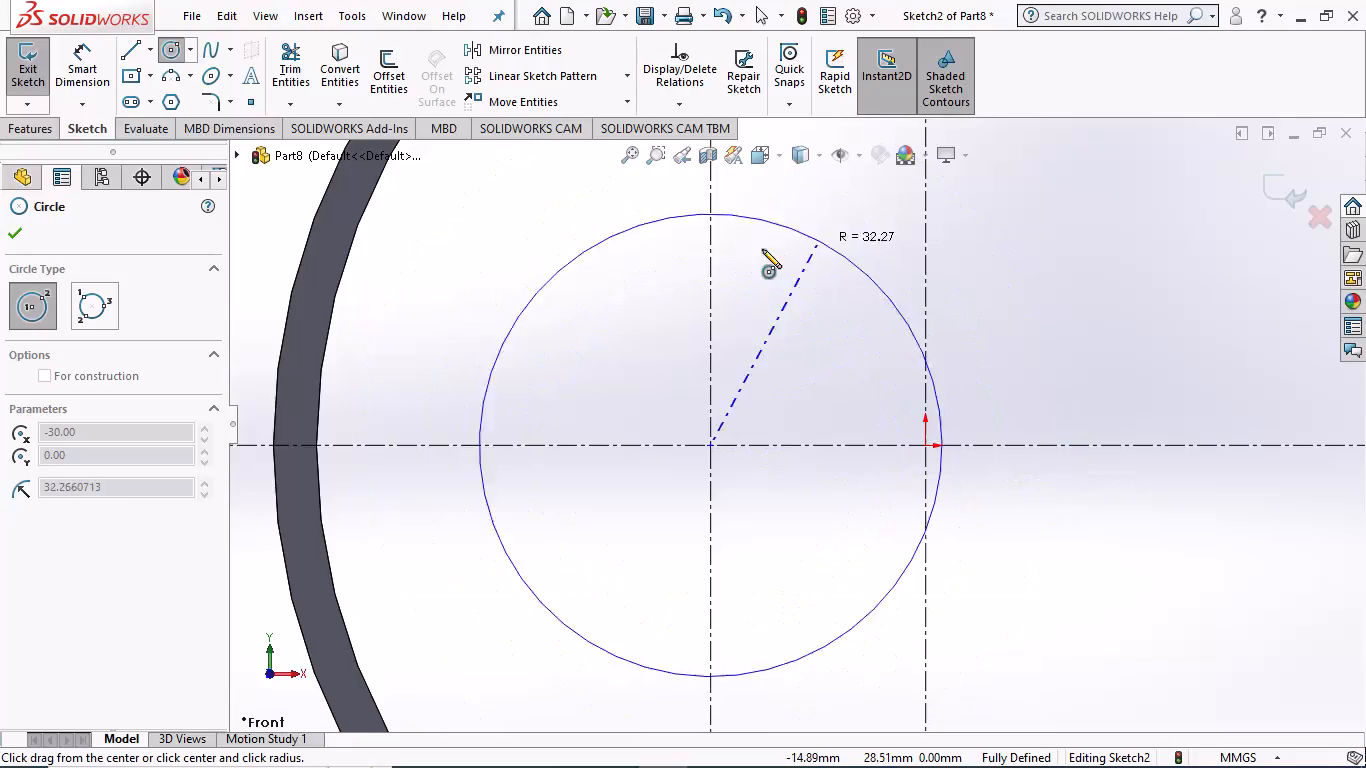
pyautogui.scroll(-1, 764, 367)
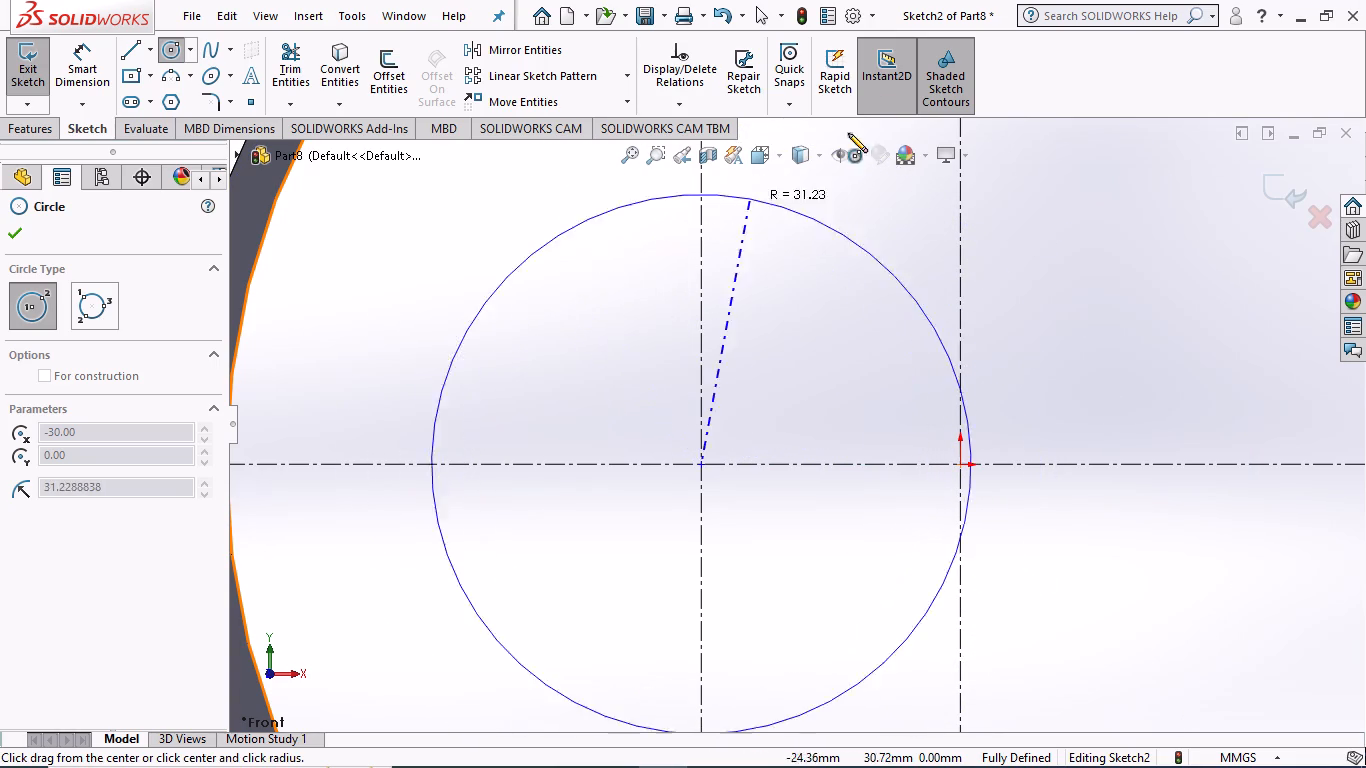
pyautogui.scroll(2, 528, 286)
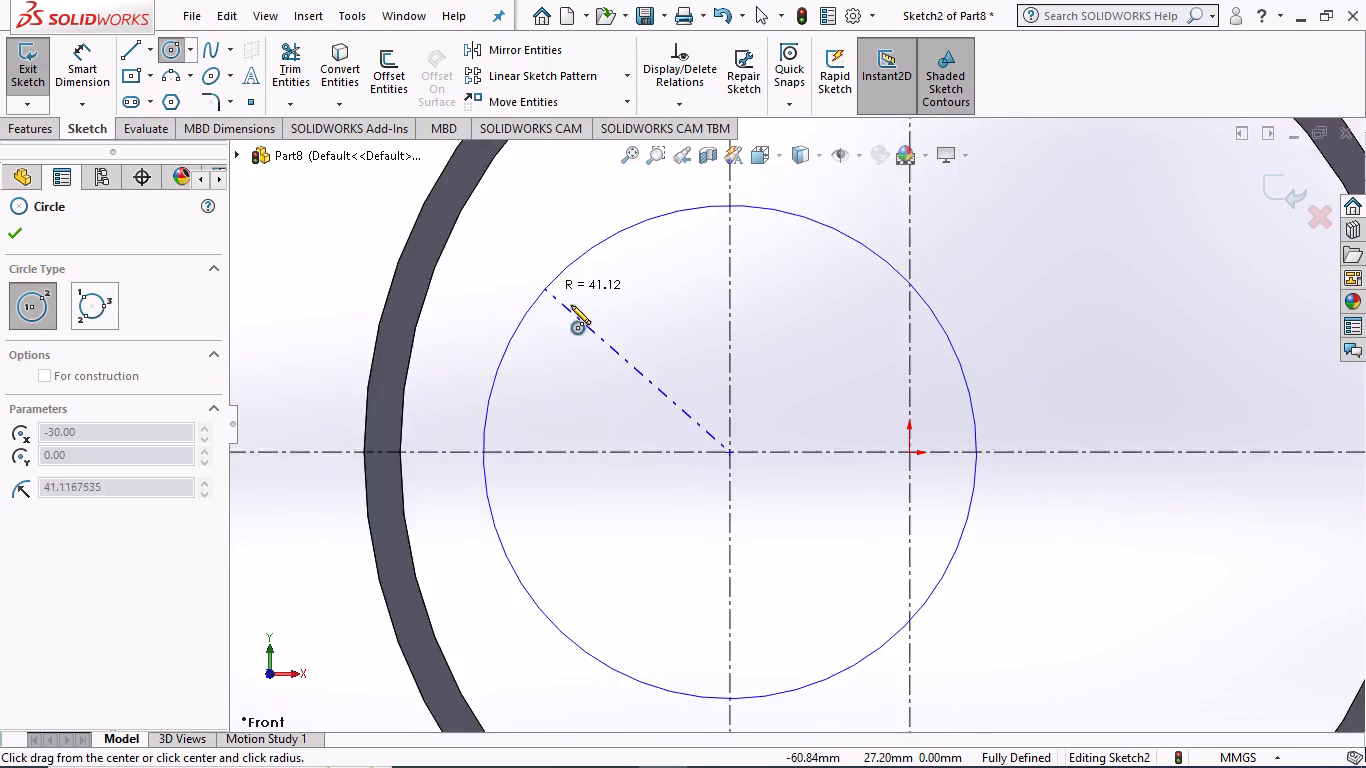
pyautogui.scroll(2, 571, 305)
pyautogui.click(850, 359)
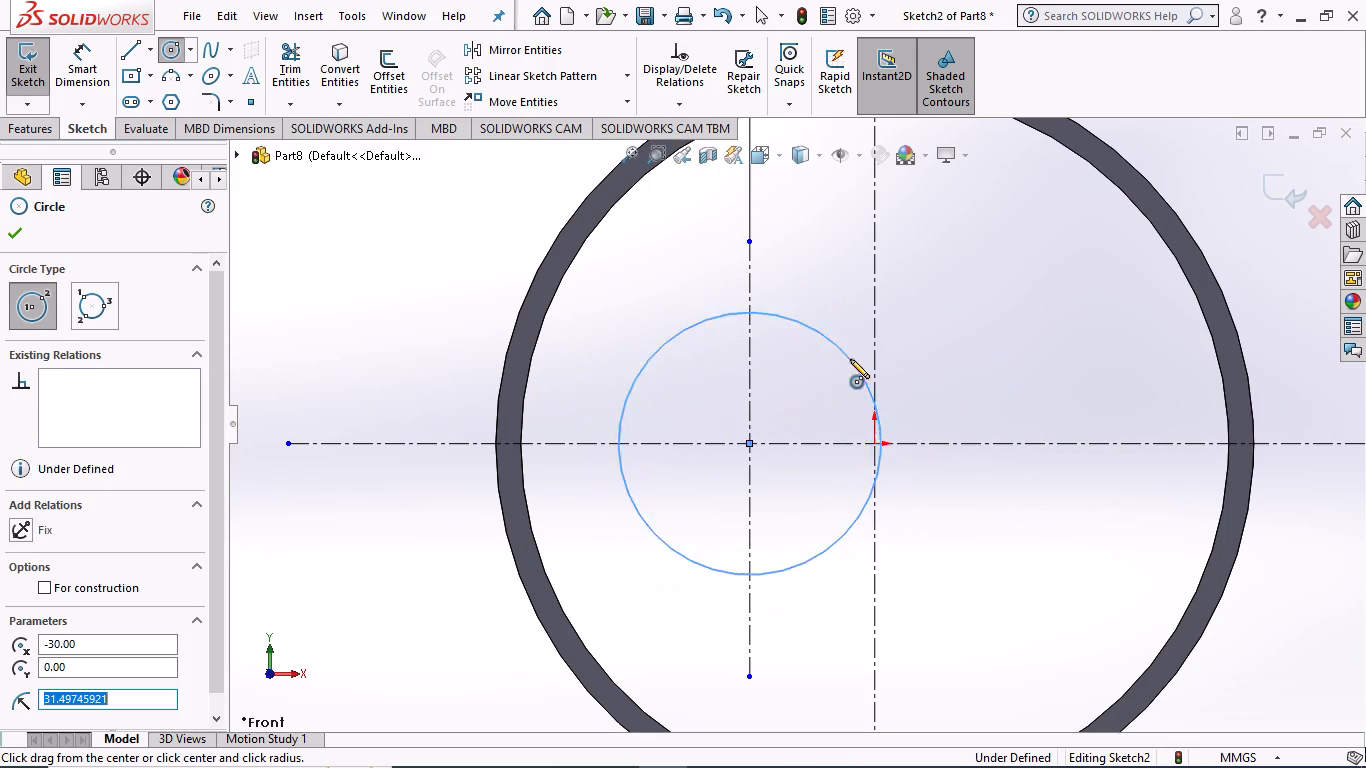
# Dimension the offset circle's diameter as 70 mm, with the dimension placed outside the ring.
pyautogui.click(61, 68)
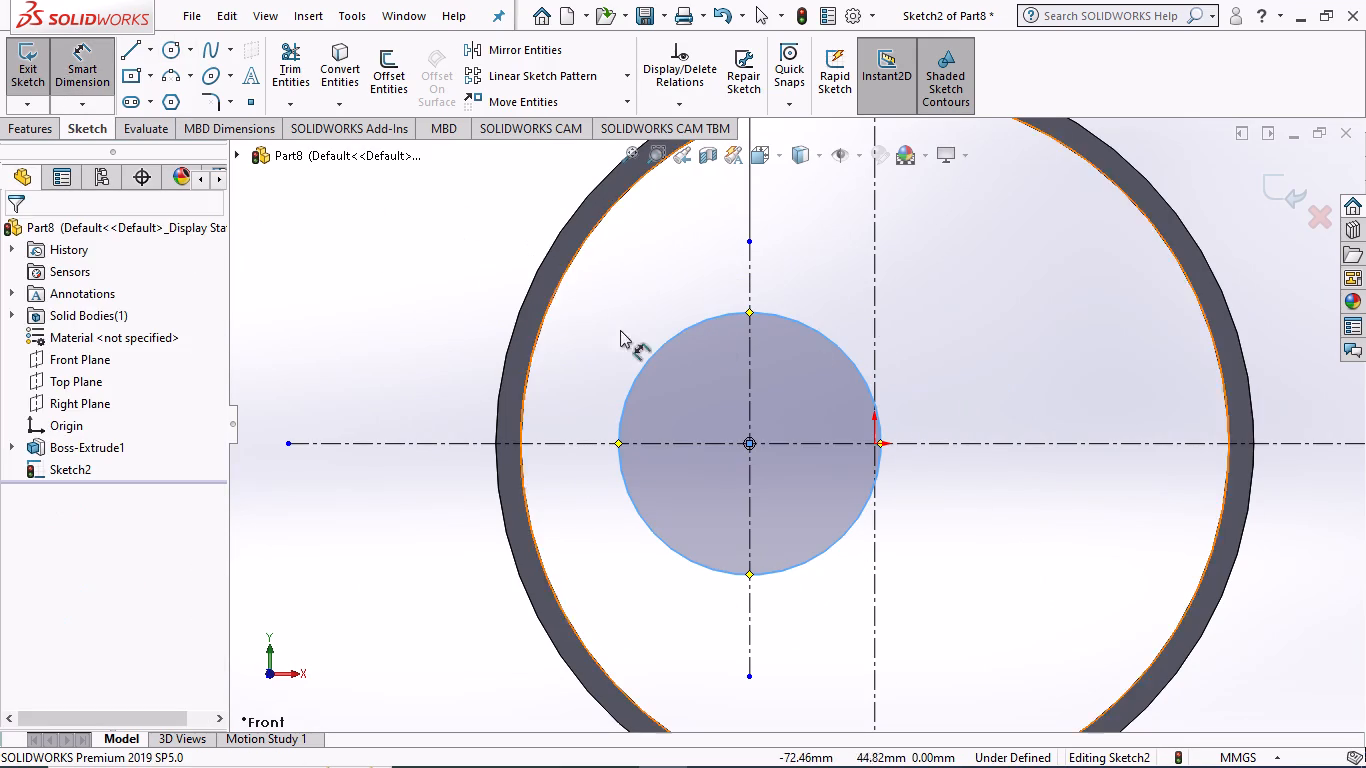
pyautogui.click(644, 361)
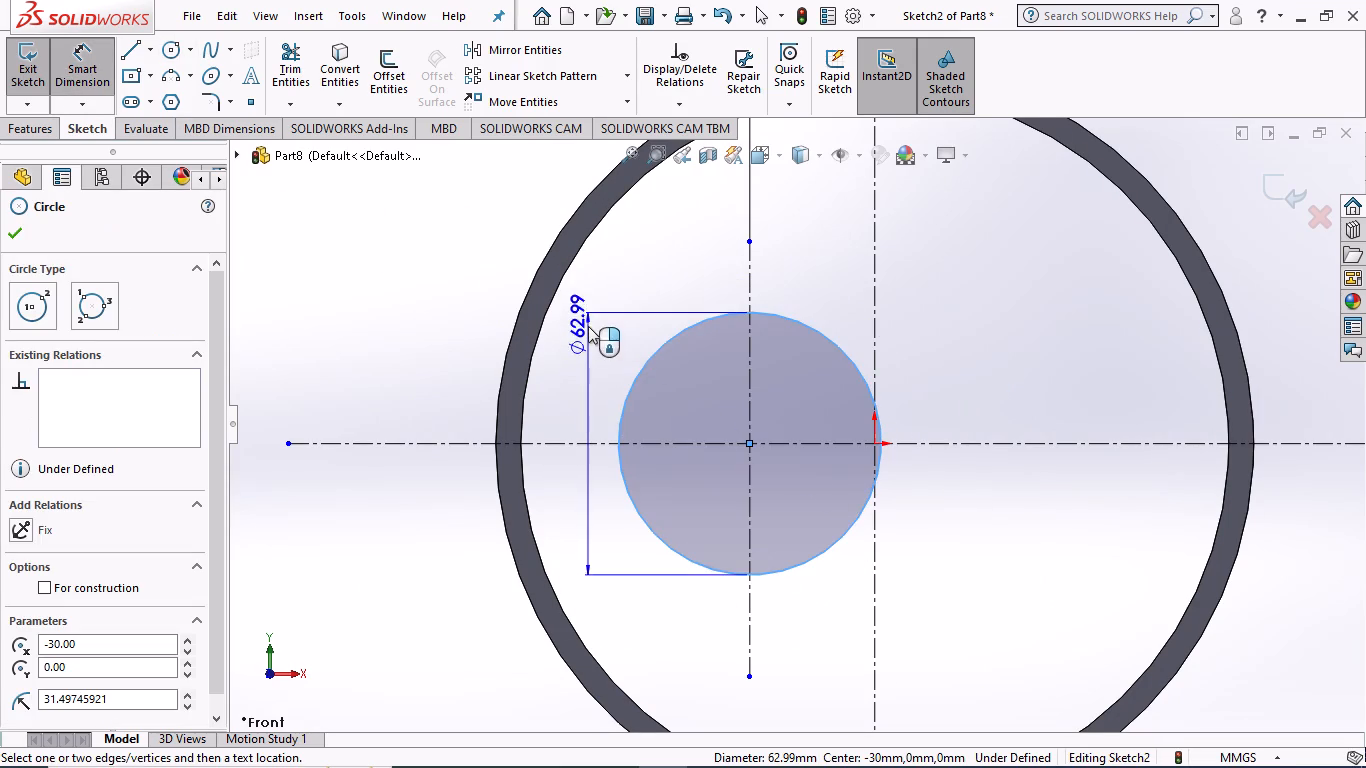
pyautogui.click(494, 211)
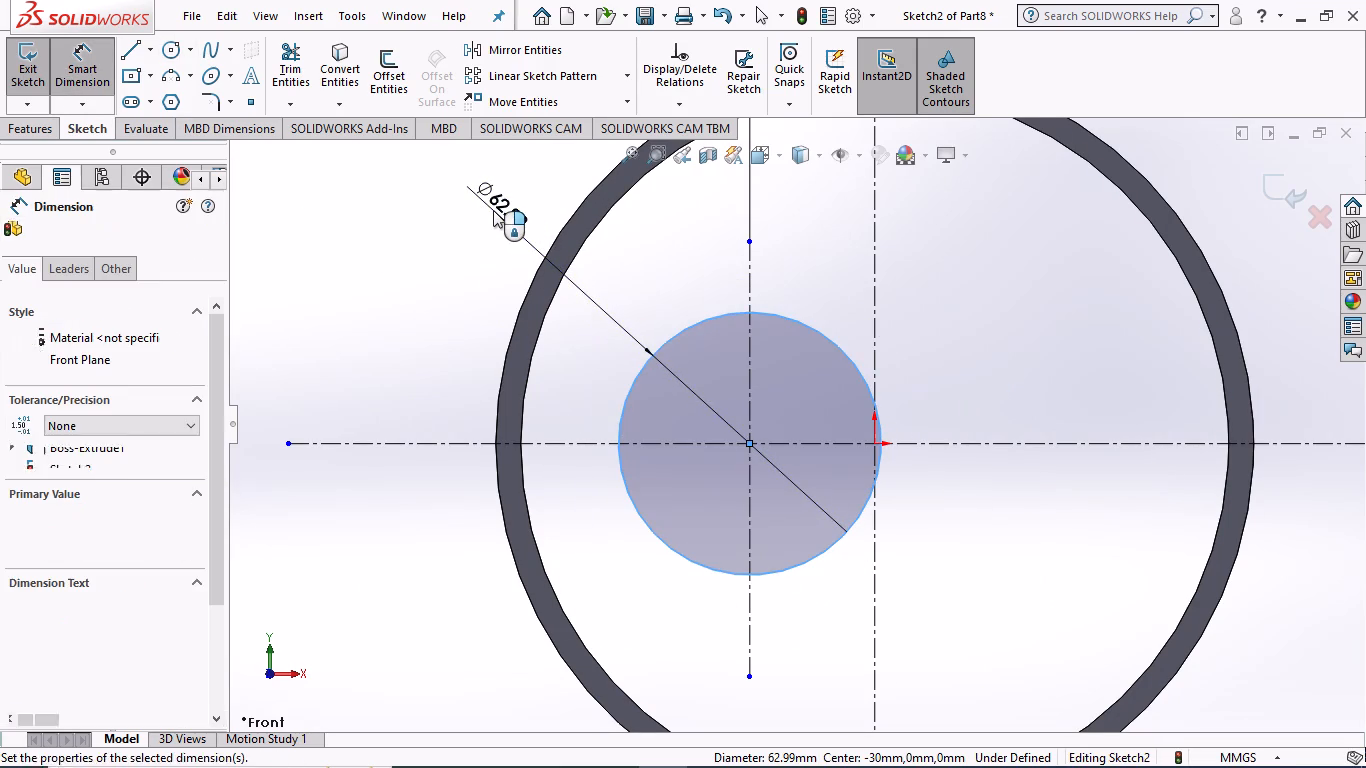
pyautogui.press('7')
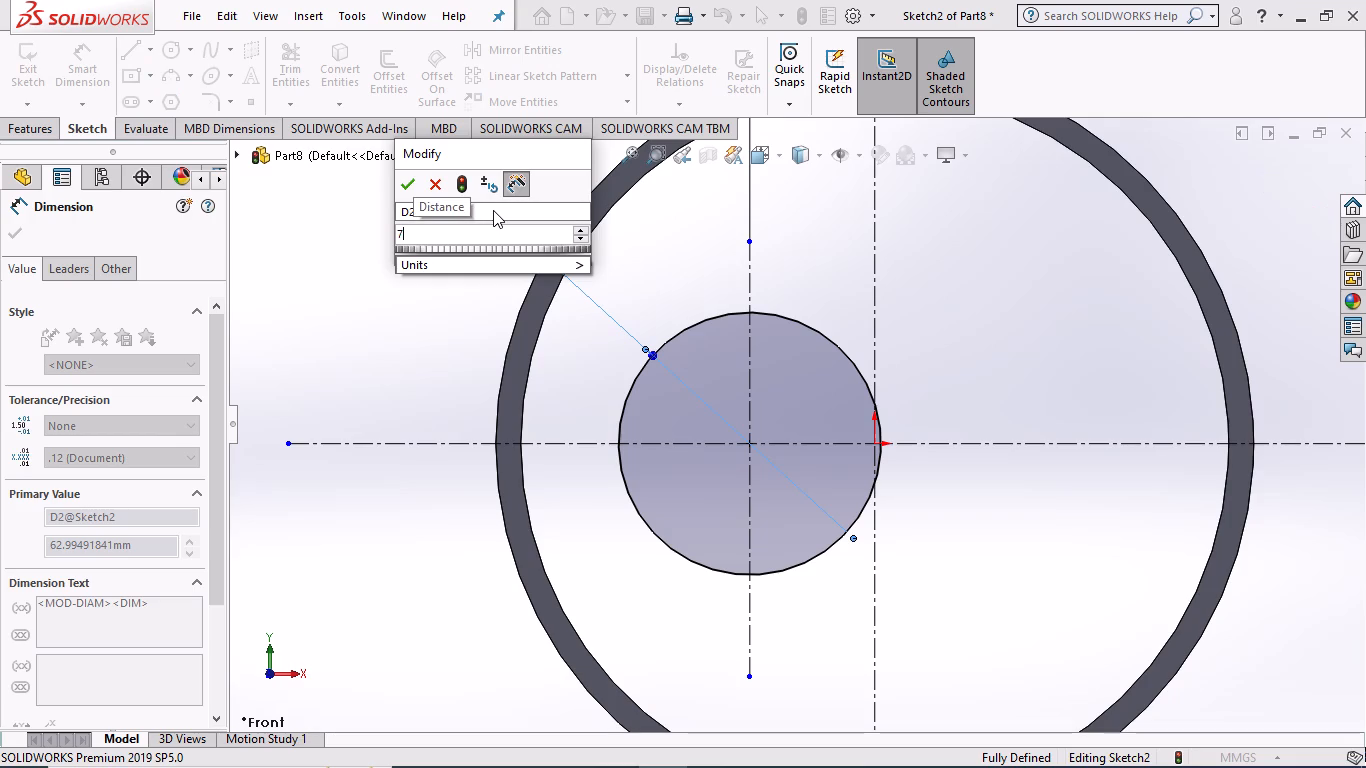
pyautogui.press('0')
pyautogui.press('Return')
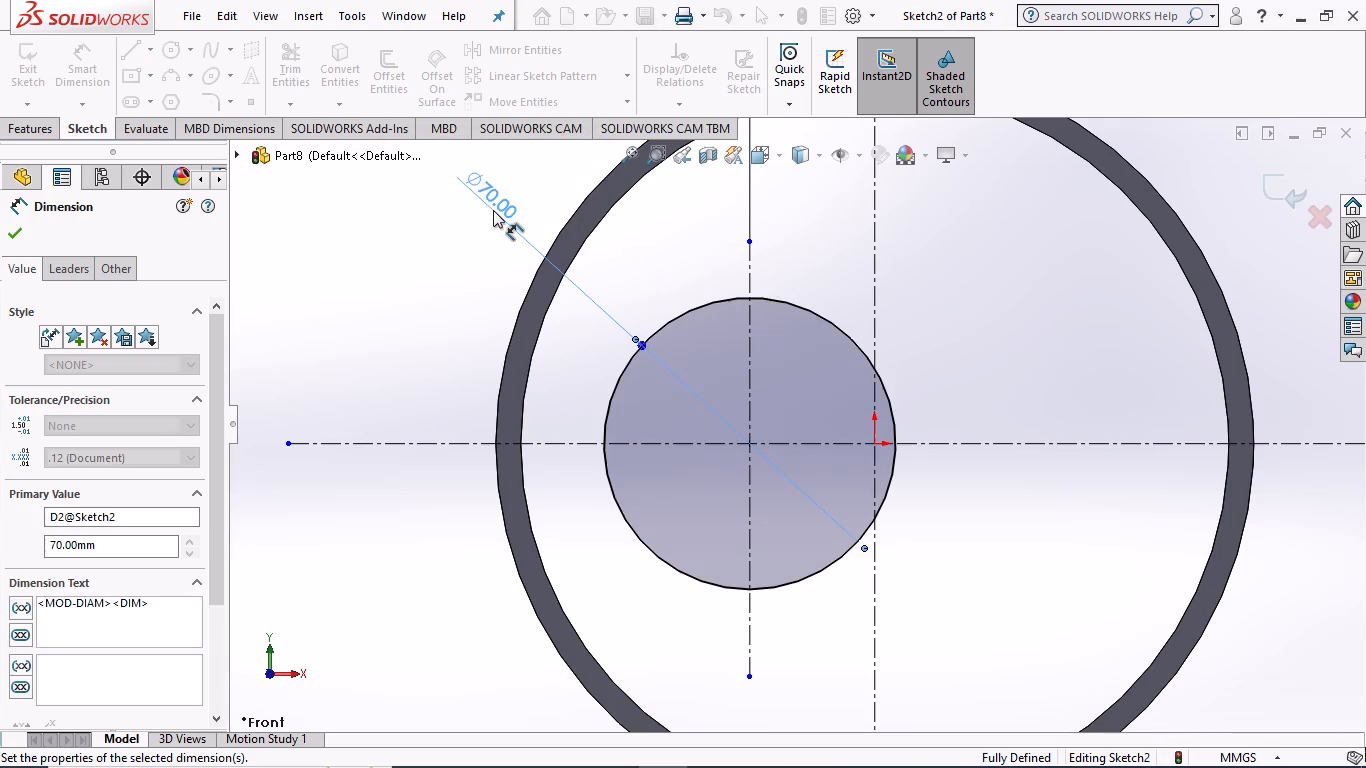
# Sketch two larger circles of about 50 mm and 72.5 mm radius, concentric with the 70 mm circle.
pyautogui.scroll(1, 530, 197)
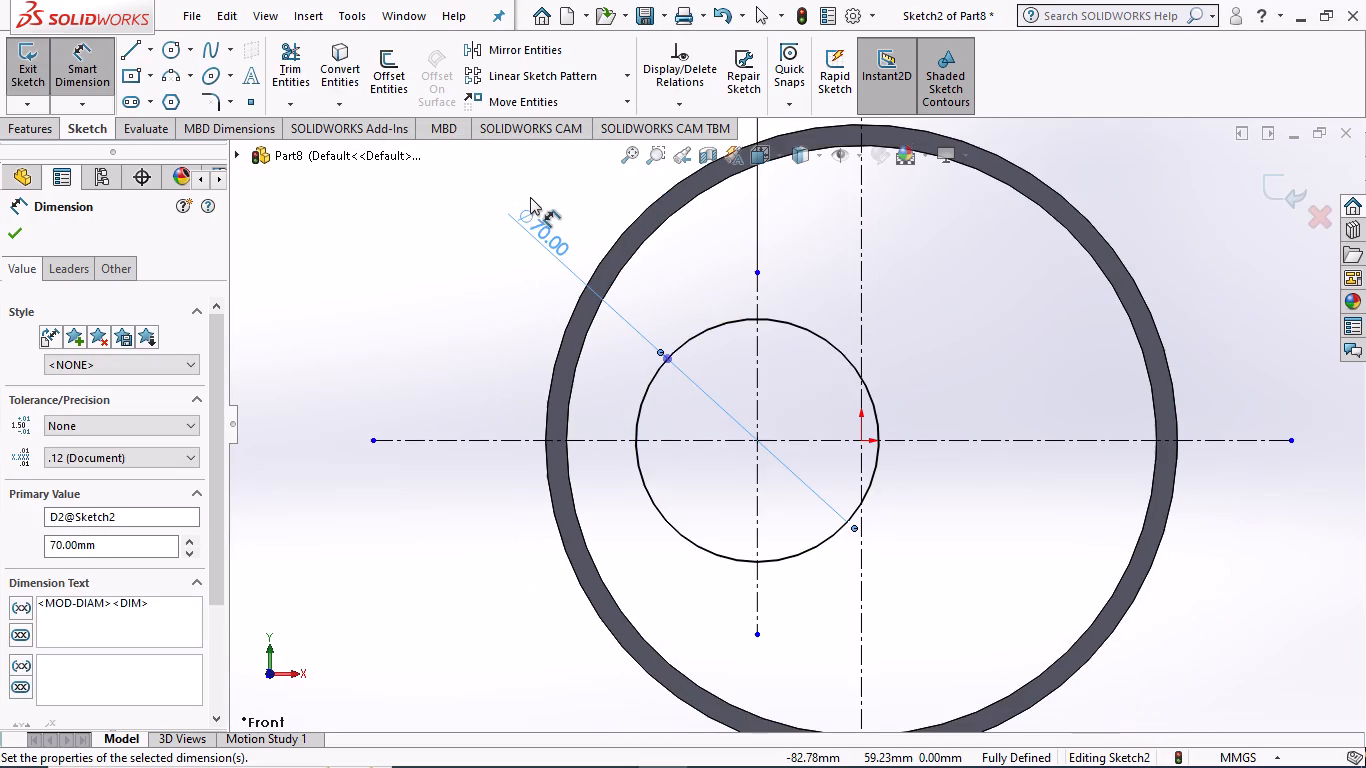
pyautogui.click(179, 55)
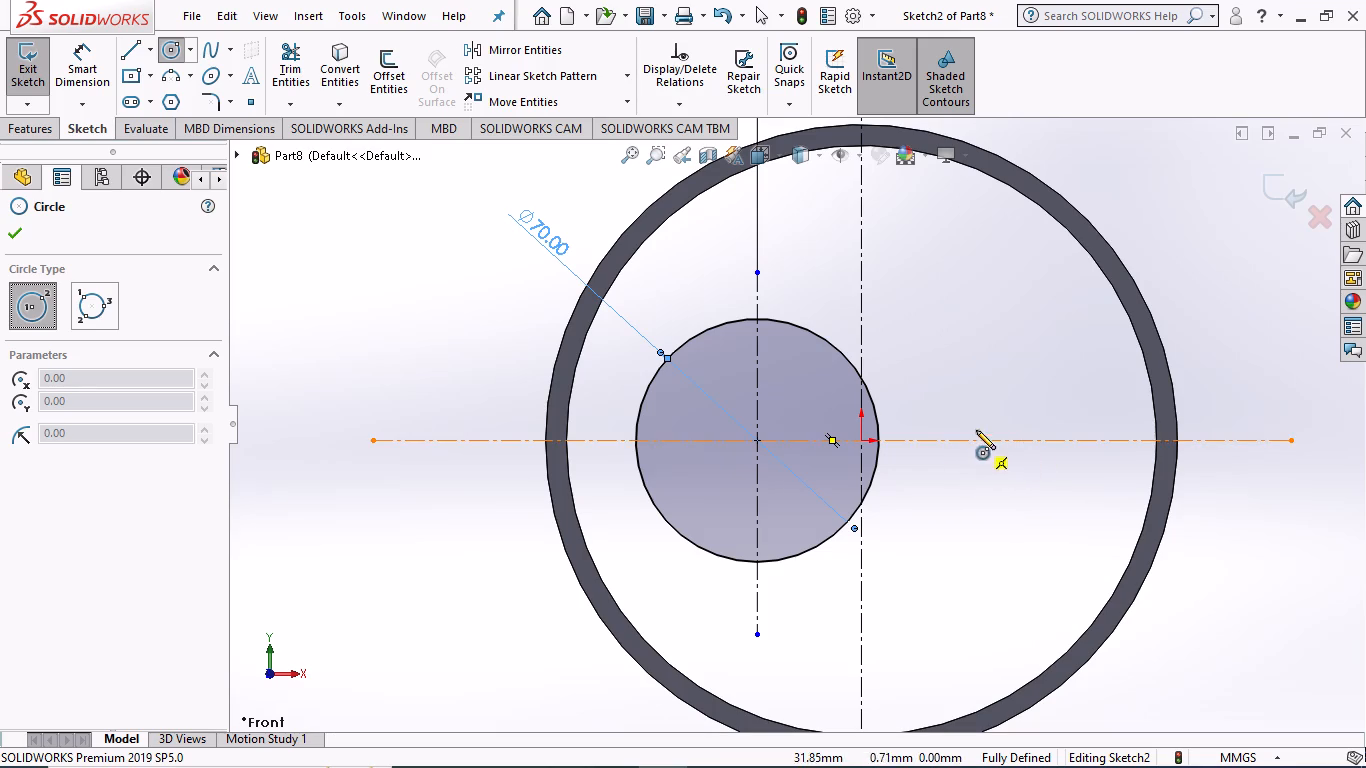
pyautogui.click(755, 444)
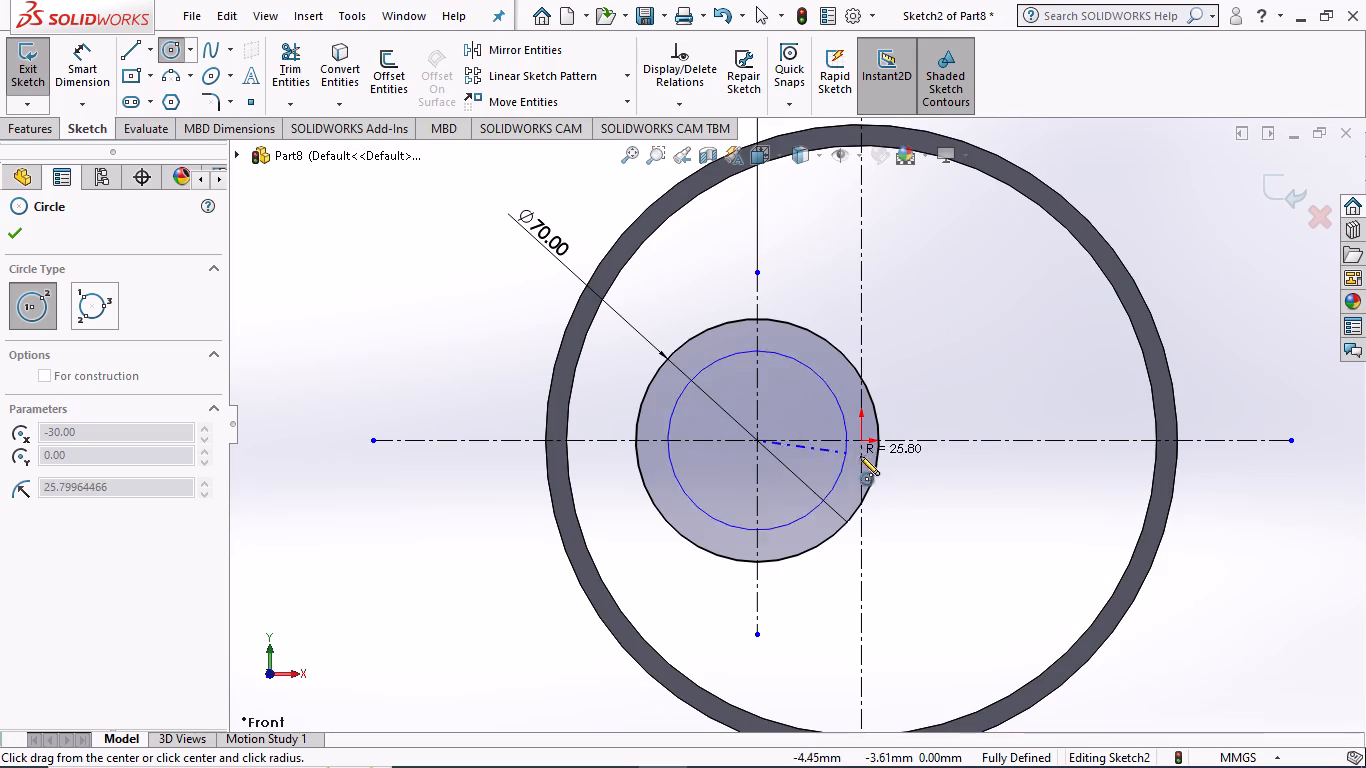
pyautogui.click(929, 473)
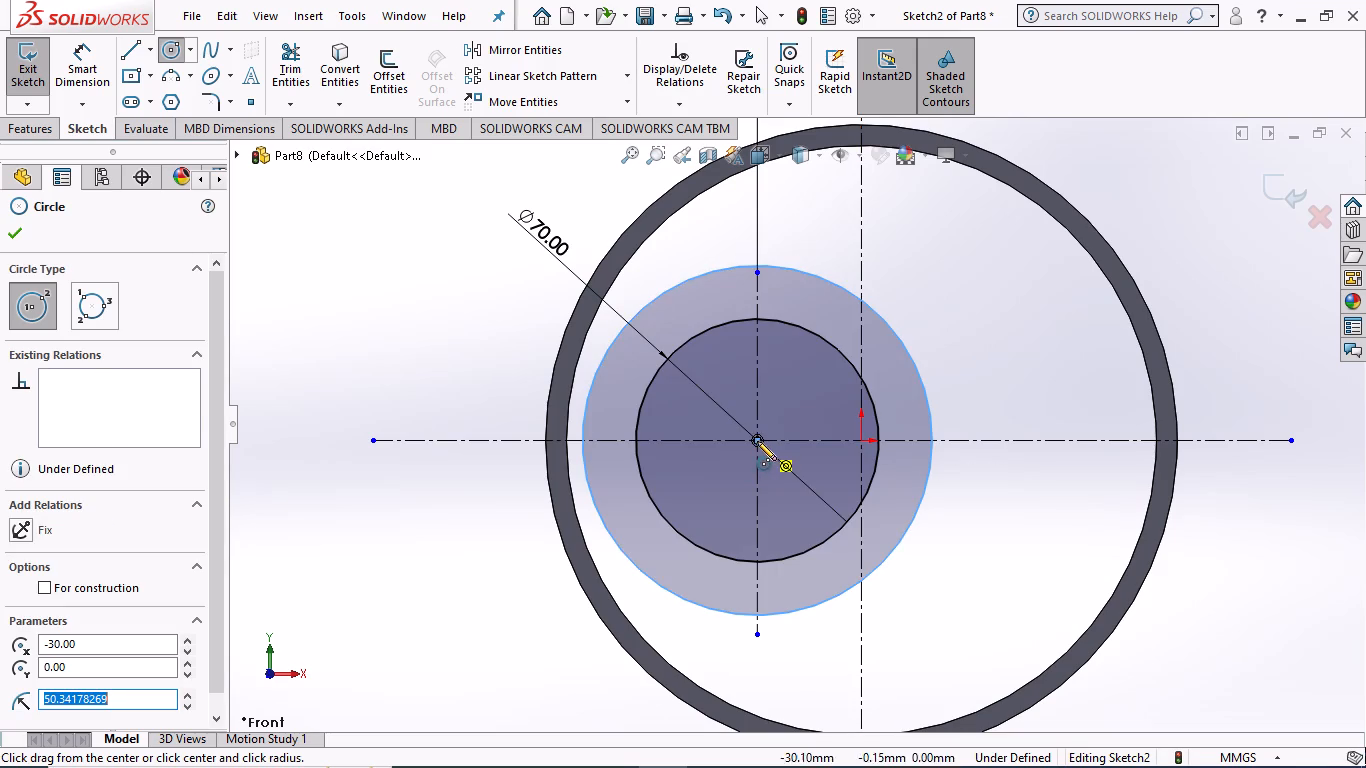
pyautogui.click(757, 441)
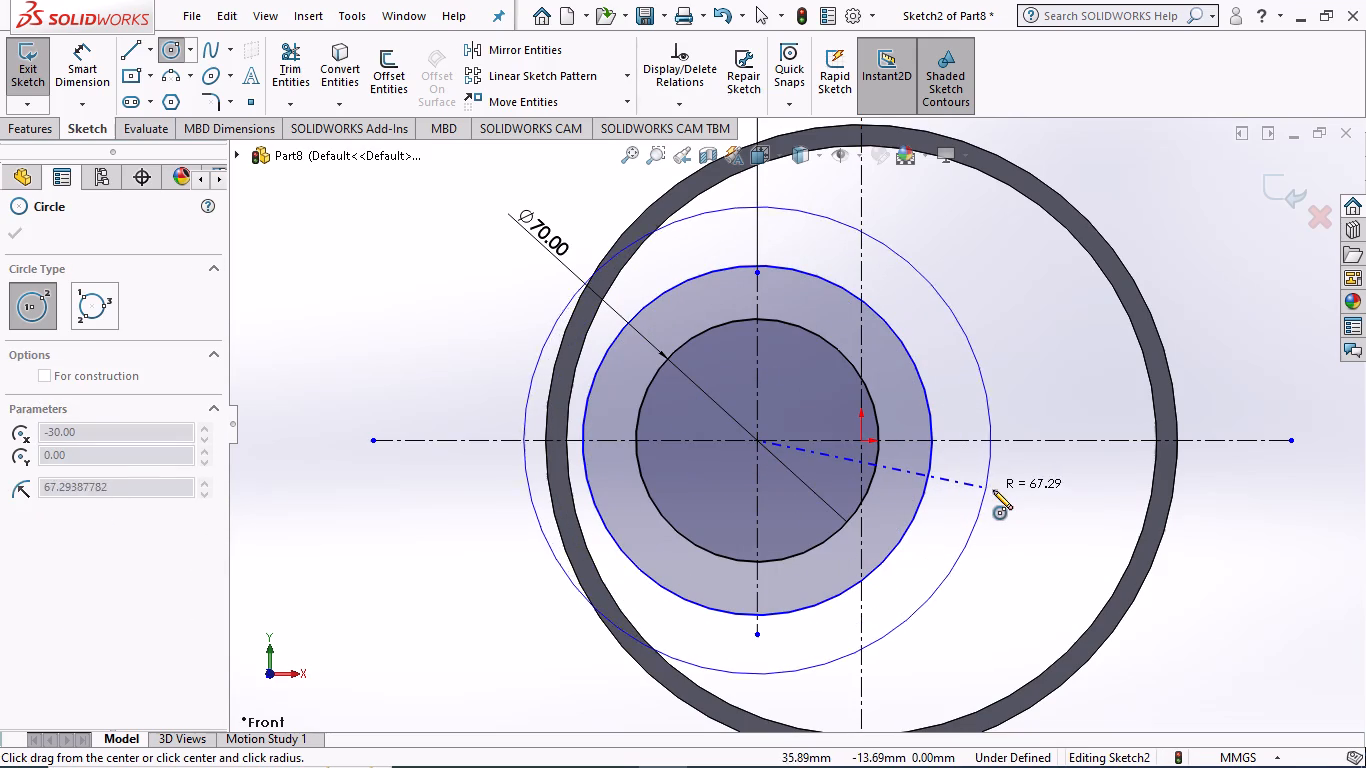
pyautogui.click(1004, 491)
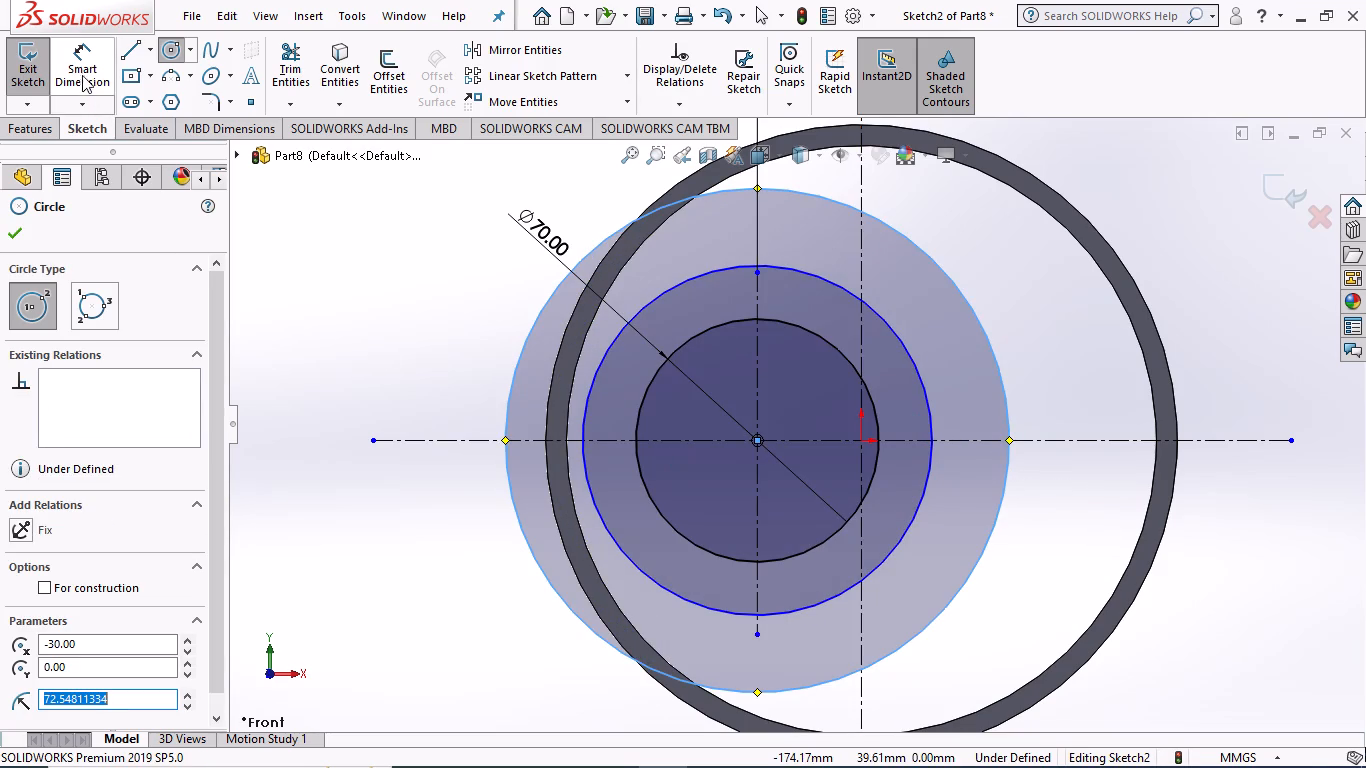
# Dimension the outermost of the three concentric circles to a 120 mm diameter.
pyautogui.click(78, 68)
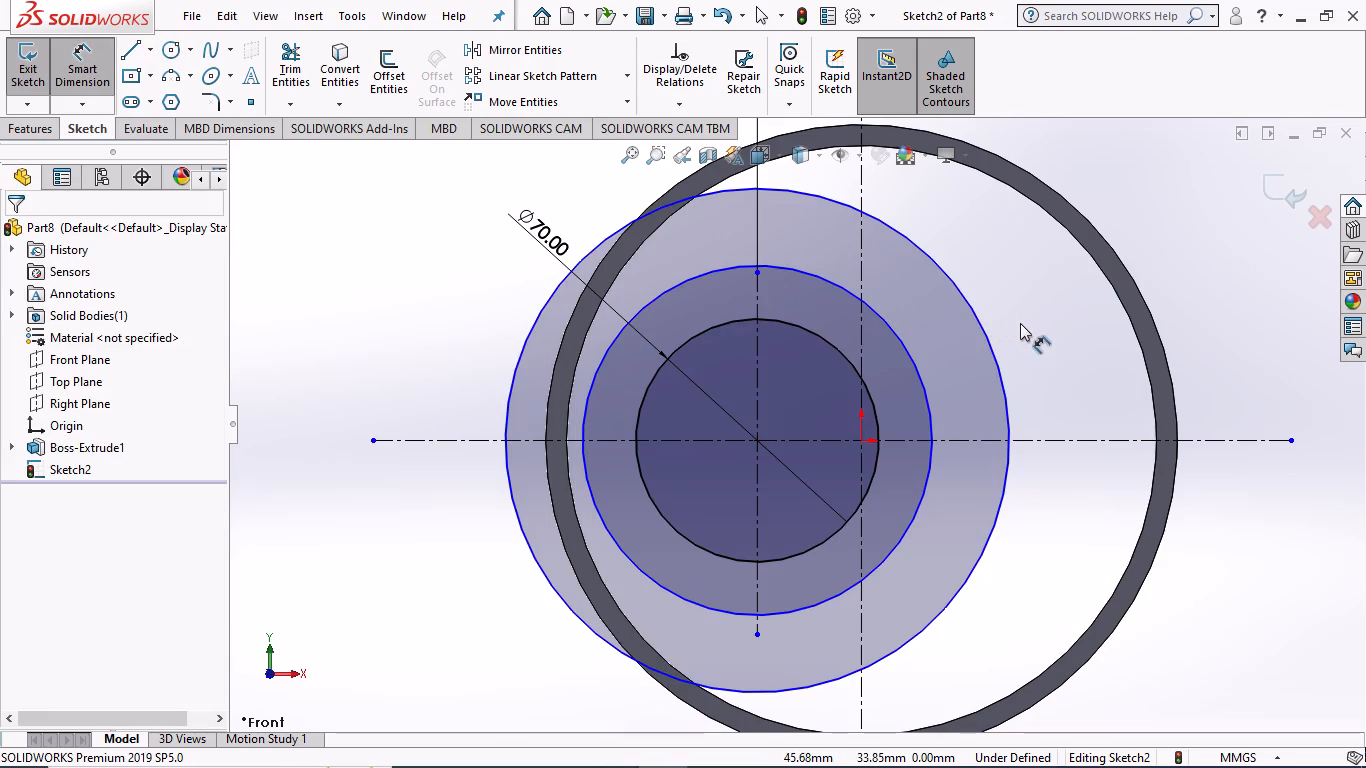
pyautogui.scroll(1, 1037, 348)
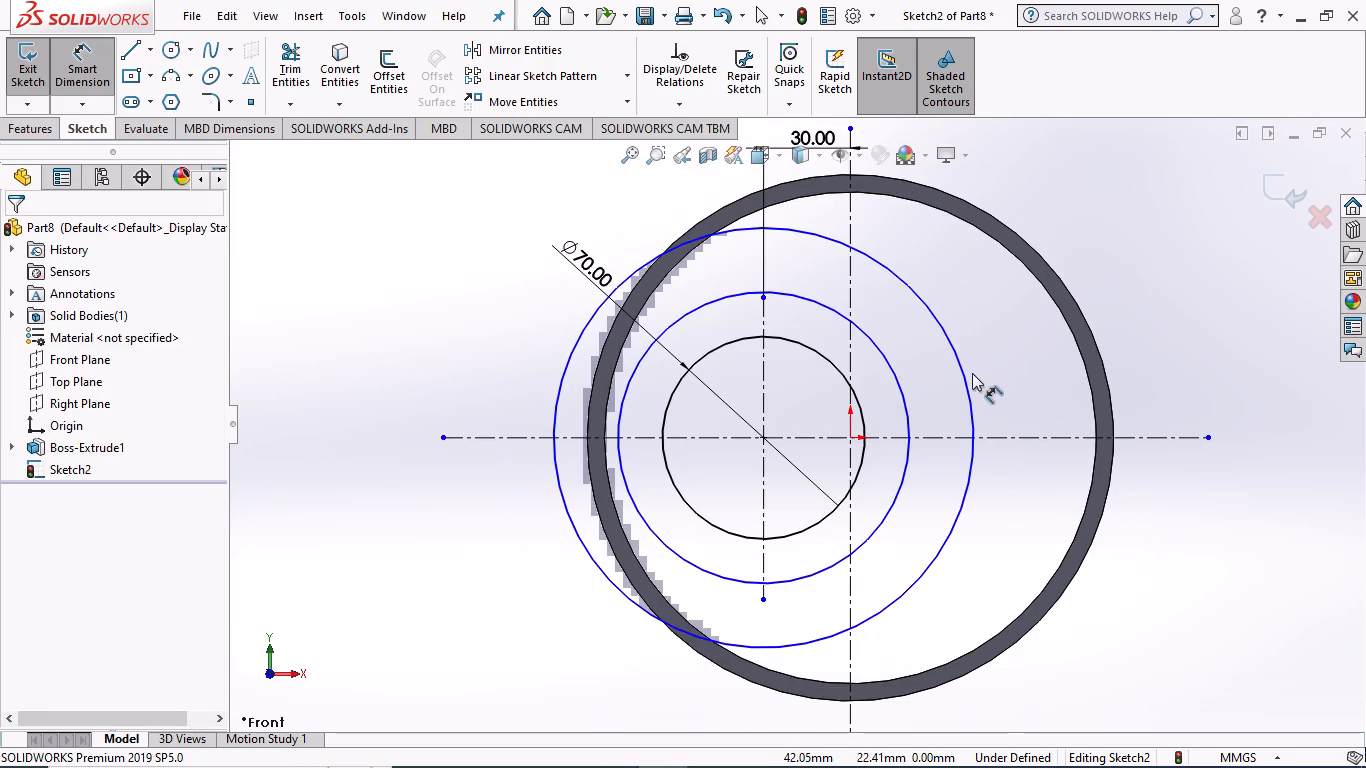
pyautogui.click(963, 370)
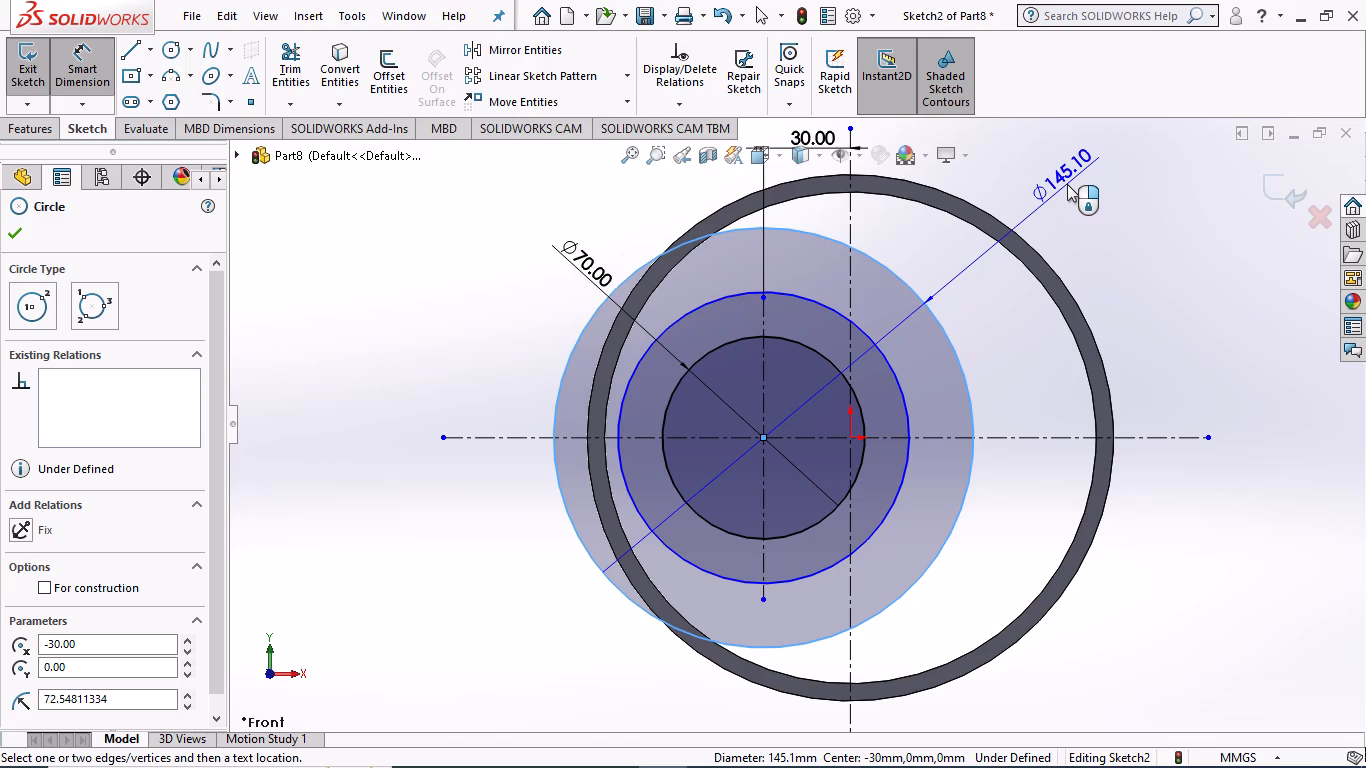
pyautogui.click(1067, 184)
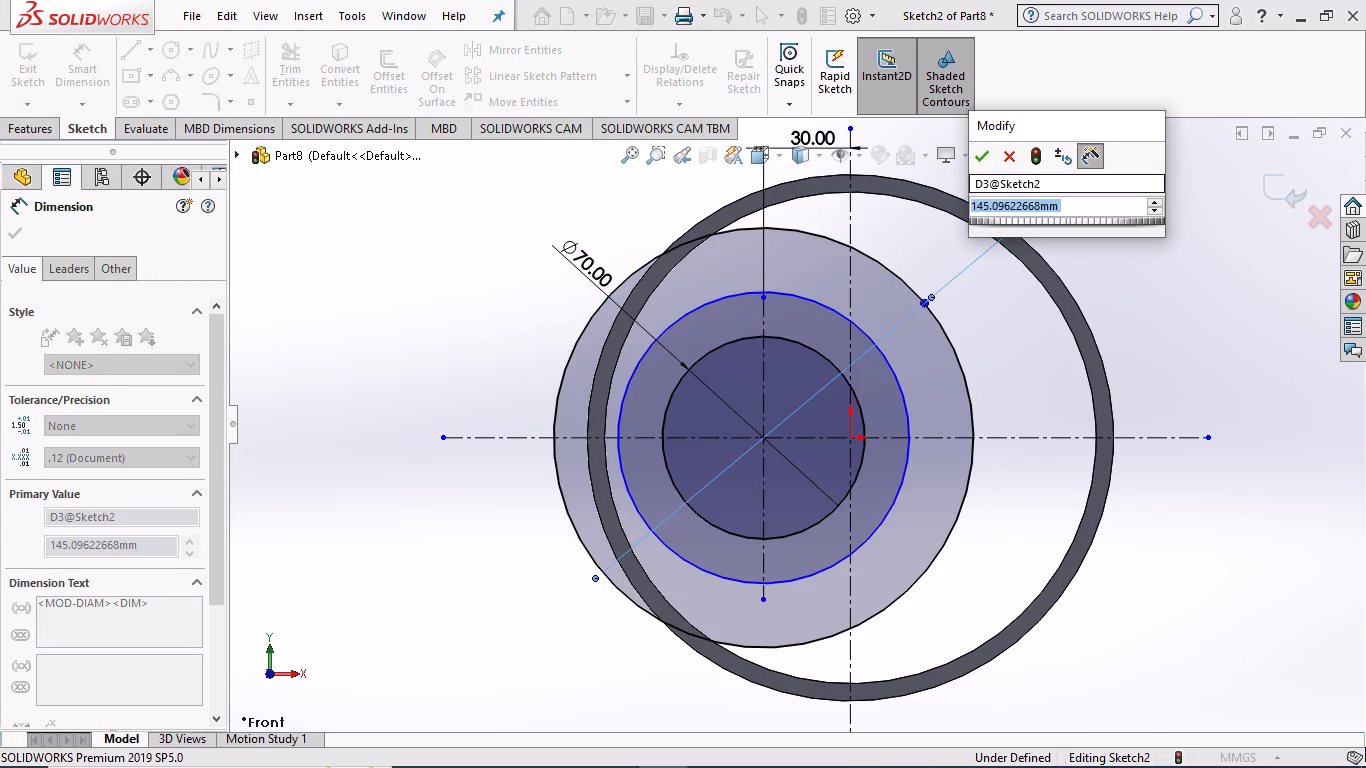
pyautogui.write('120')
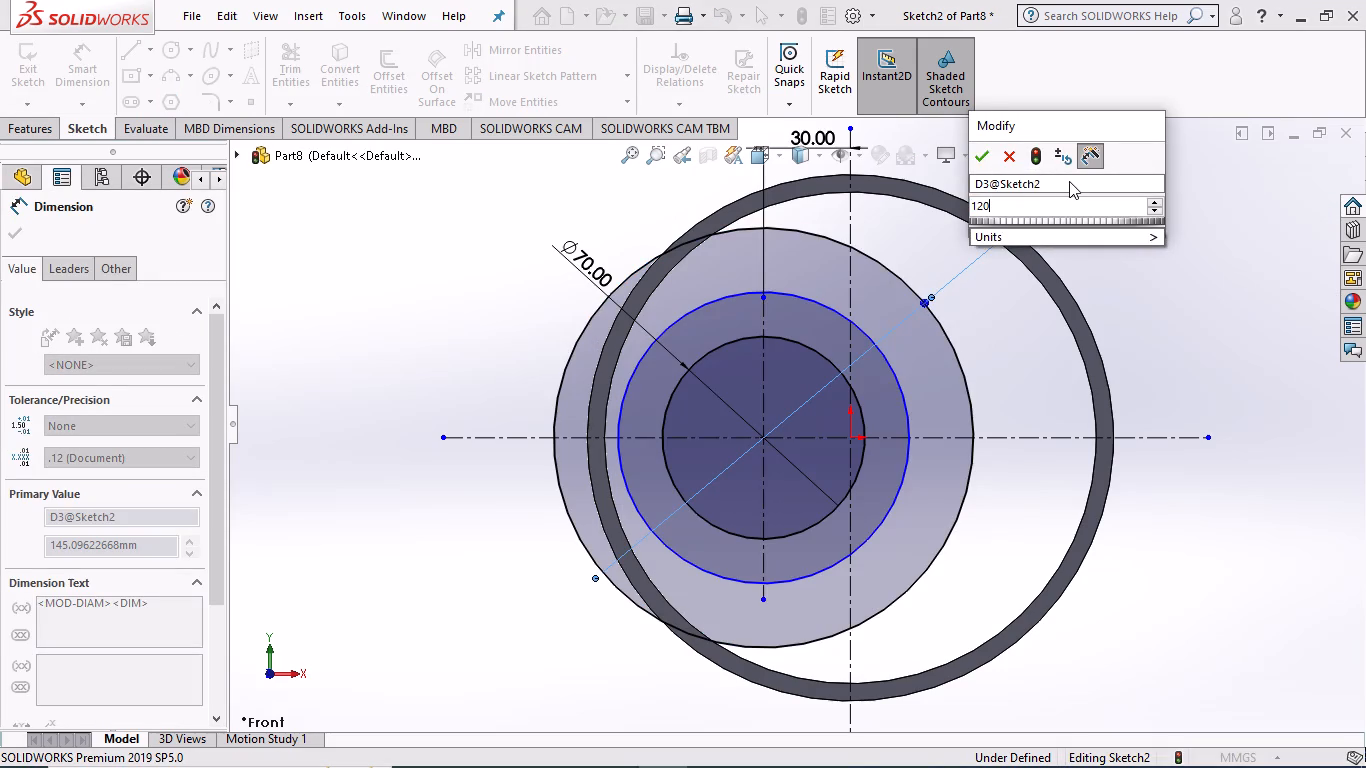
pyautogui.press('Return')
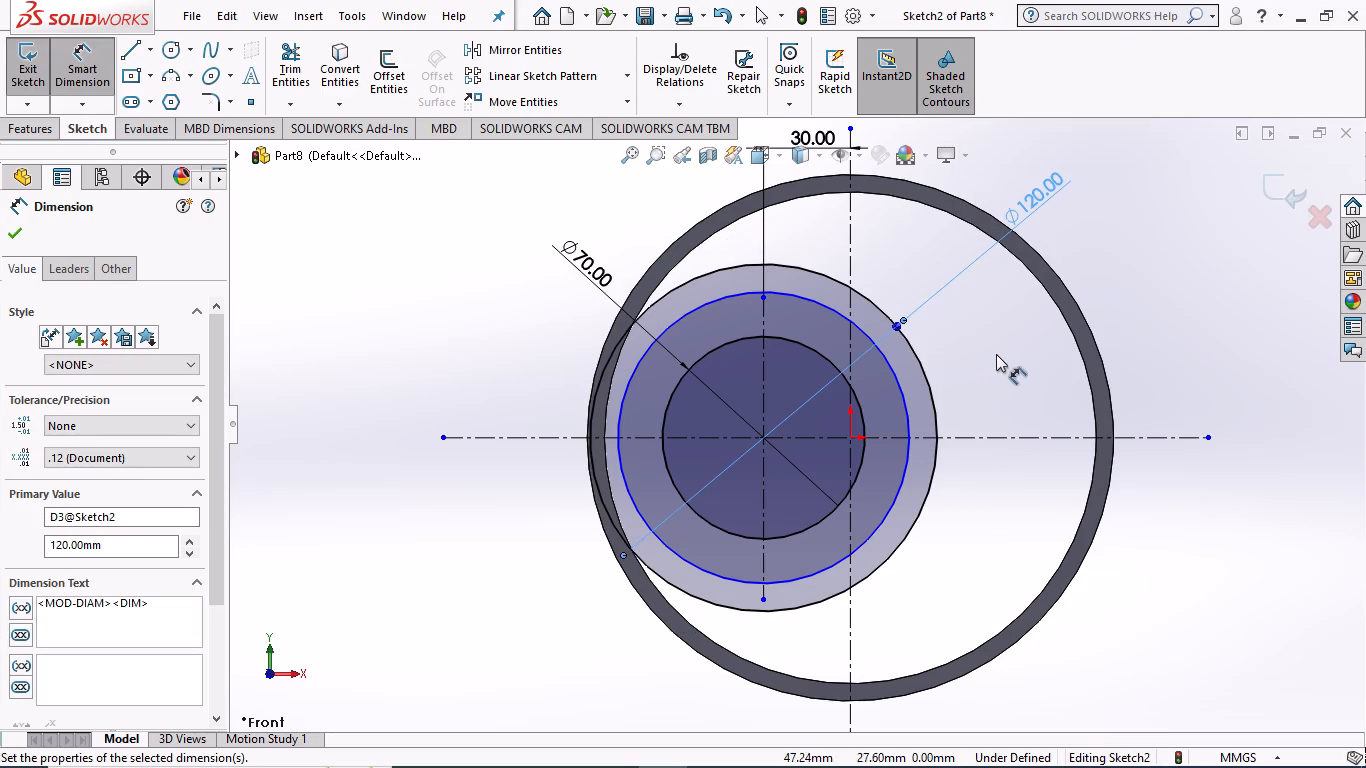
# Dimension the middle concentric circle's diameter as 56*2, giving 112 mm, with the dimension placed outside the ring.
pyautogui.click(896, 493)
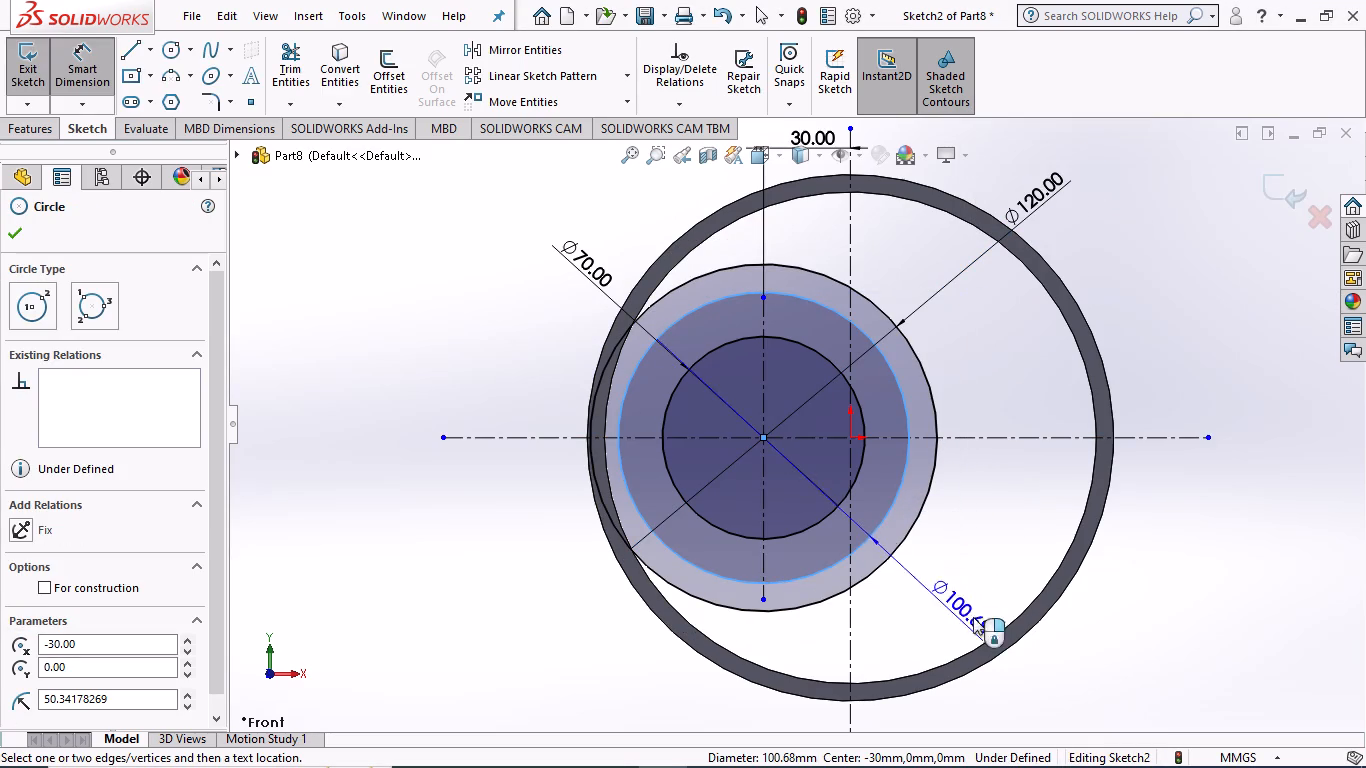
pyautogui.click(1107, 652)
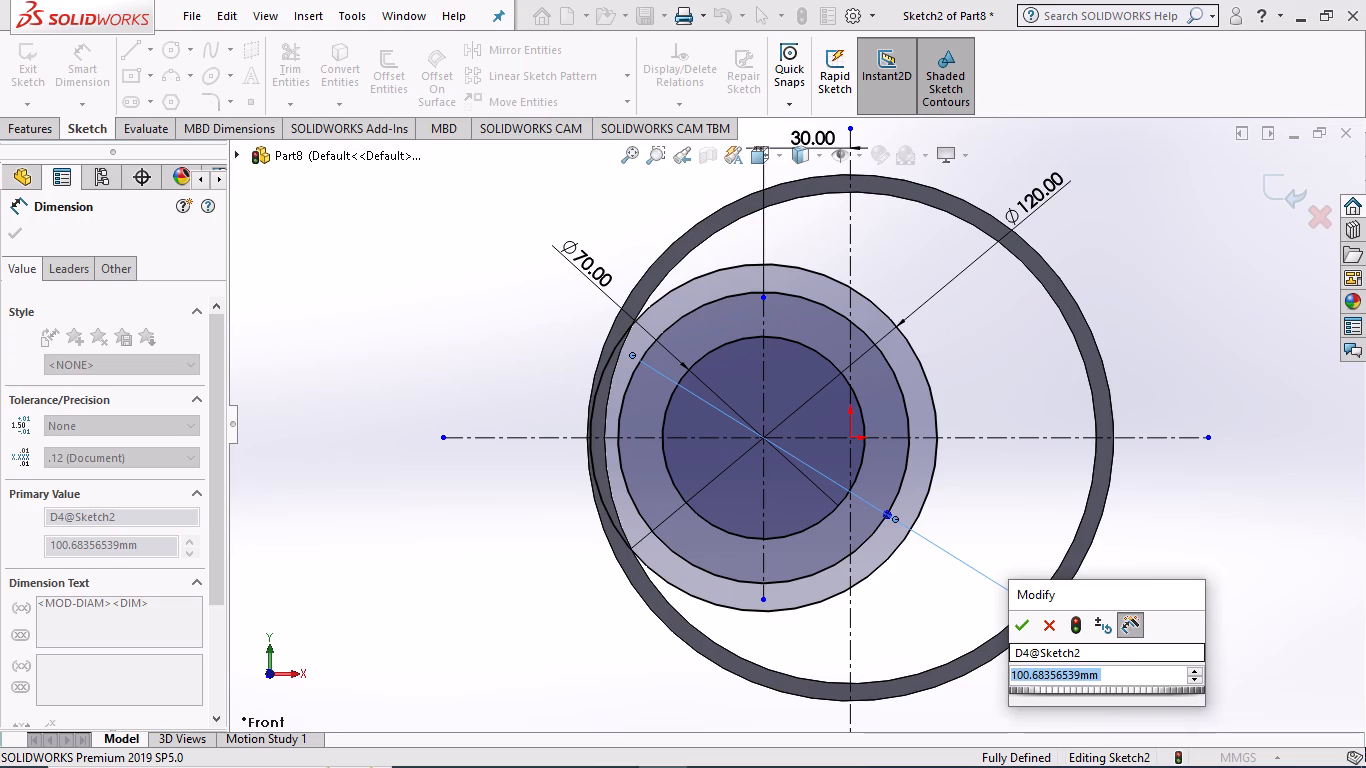
pyautogui.press('9')
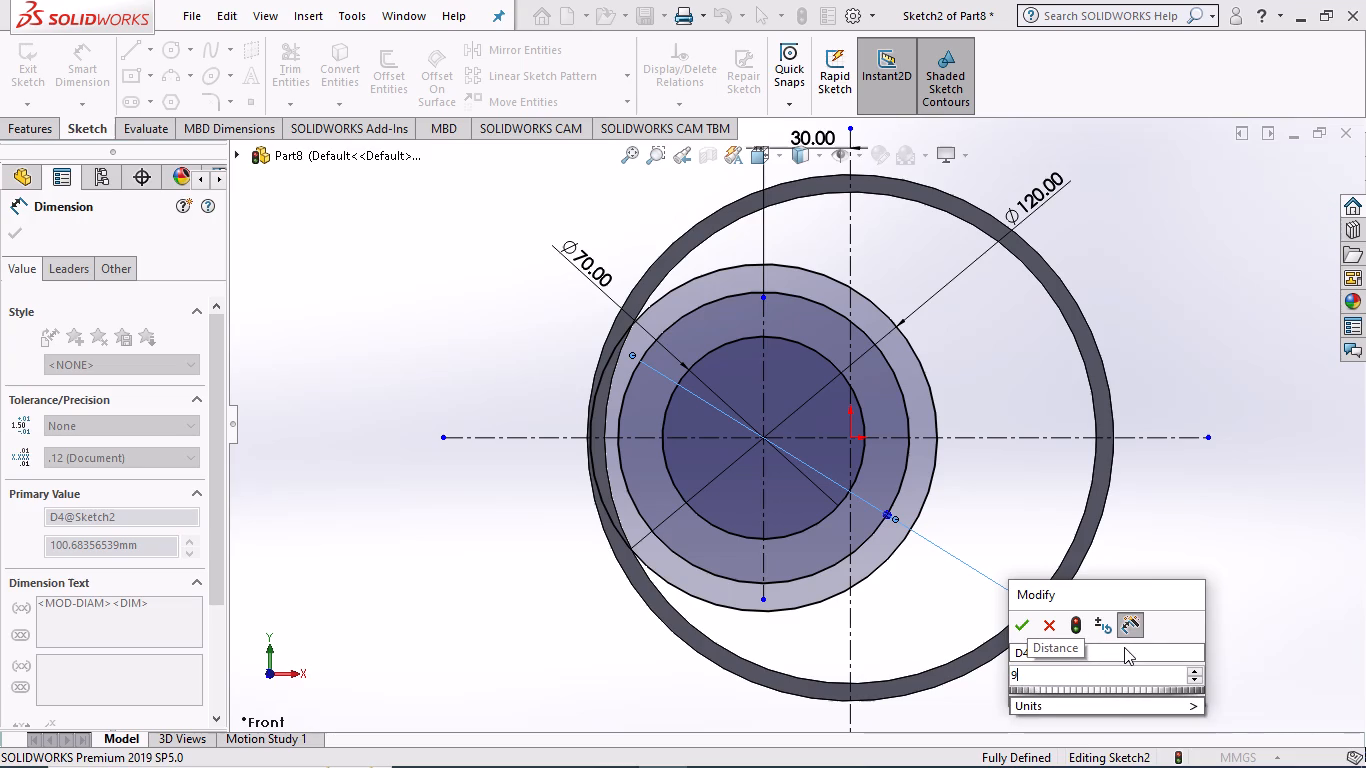
pyautogui.press('2')
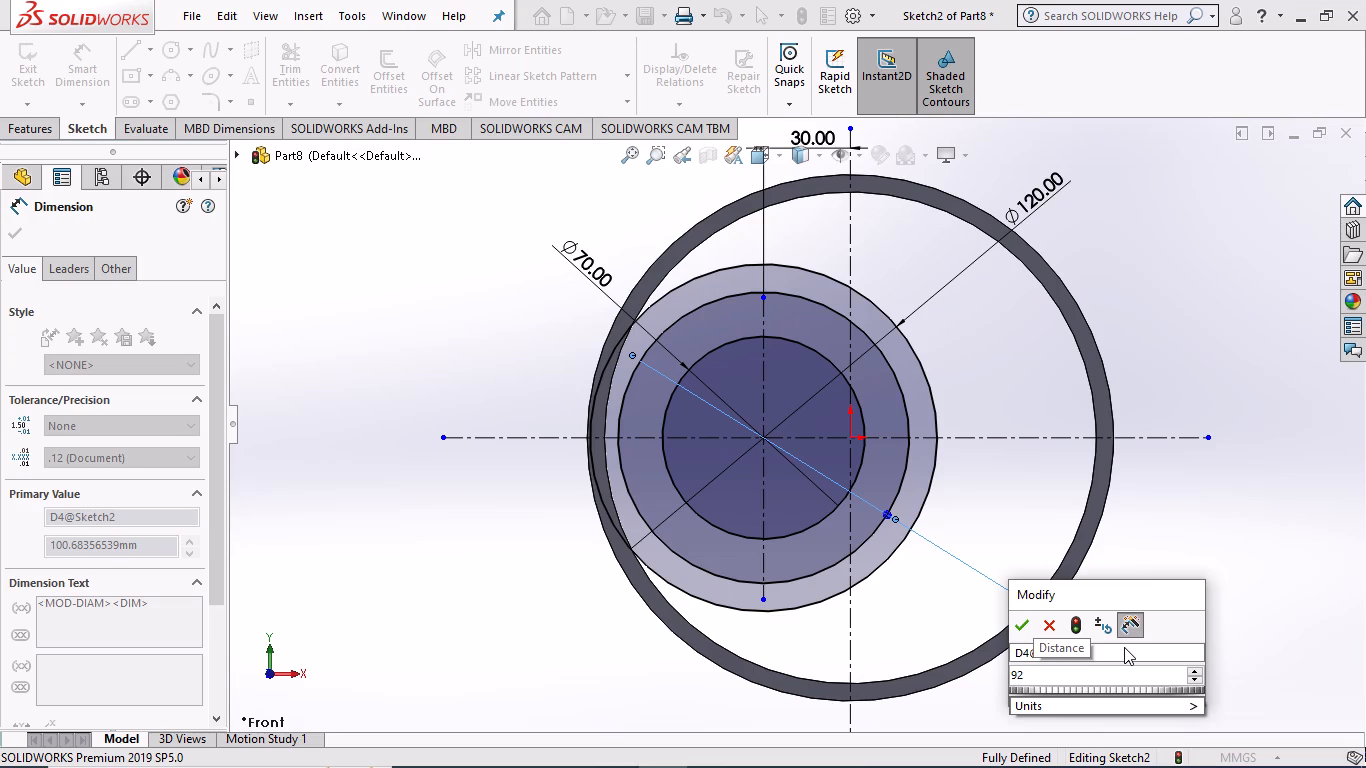
pyautogui.press('BackSpace')
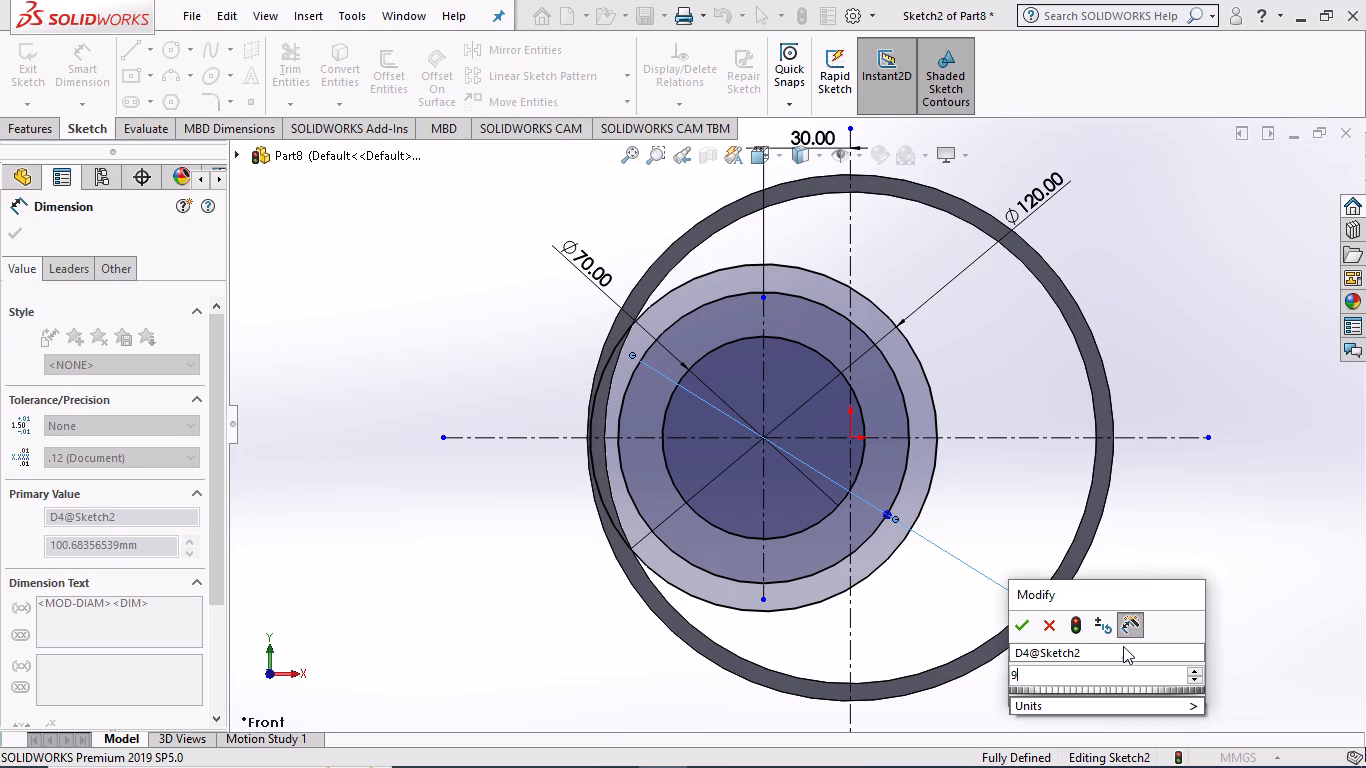
pyautogui.press('BackSpace')
pyautogui.press('BackSpace')
pyautogui.write('56')
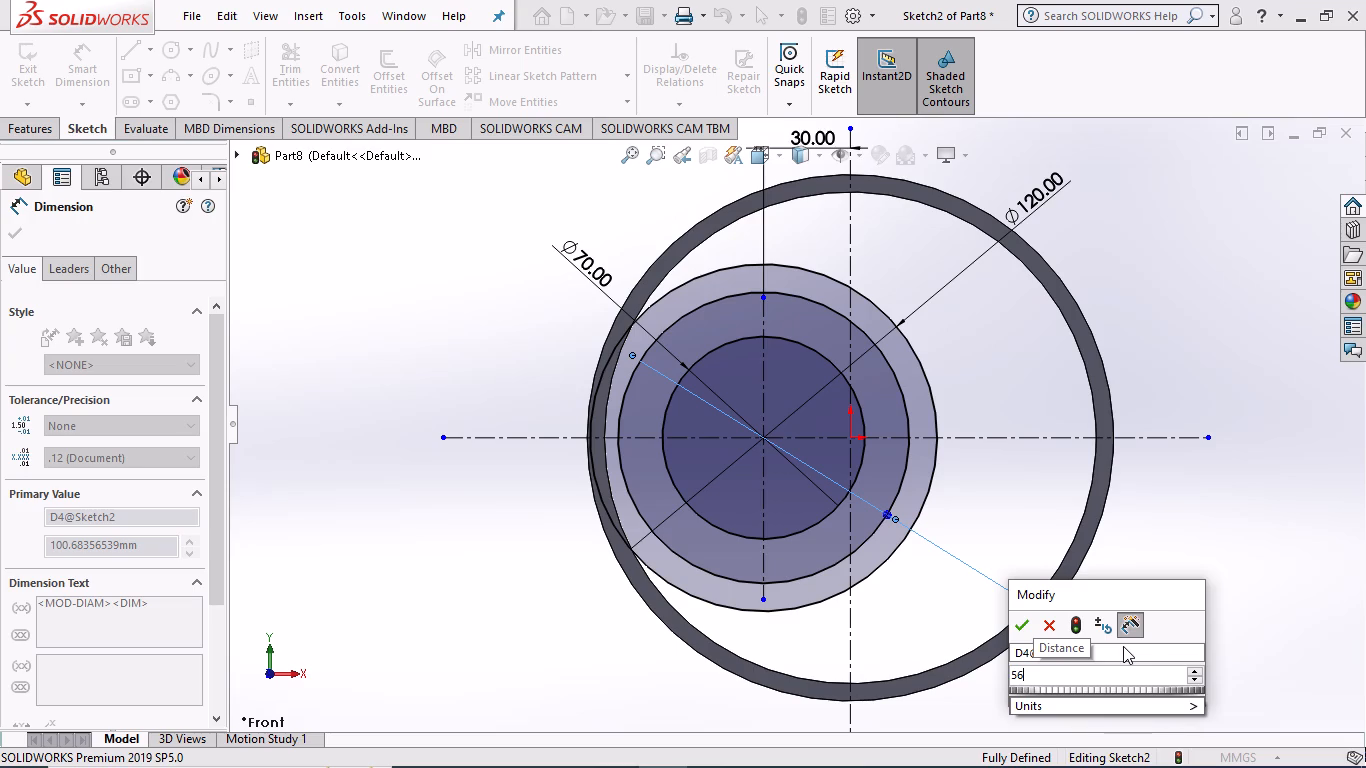
pyautogui.write('*2')
pyautogui.press('Return')
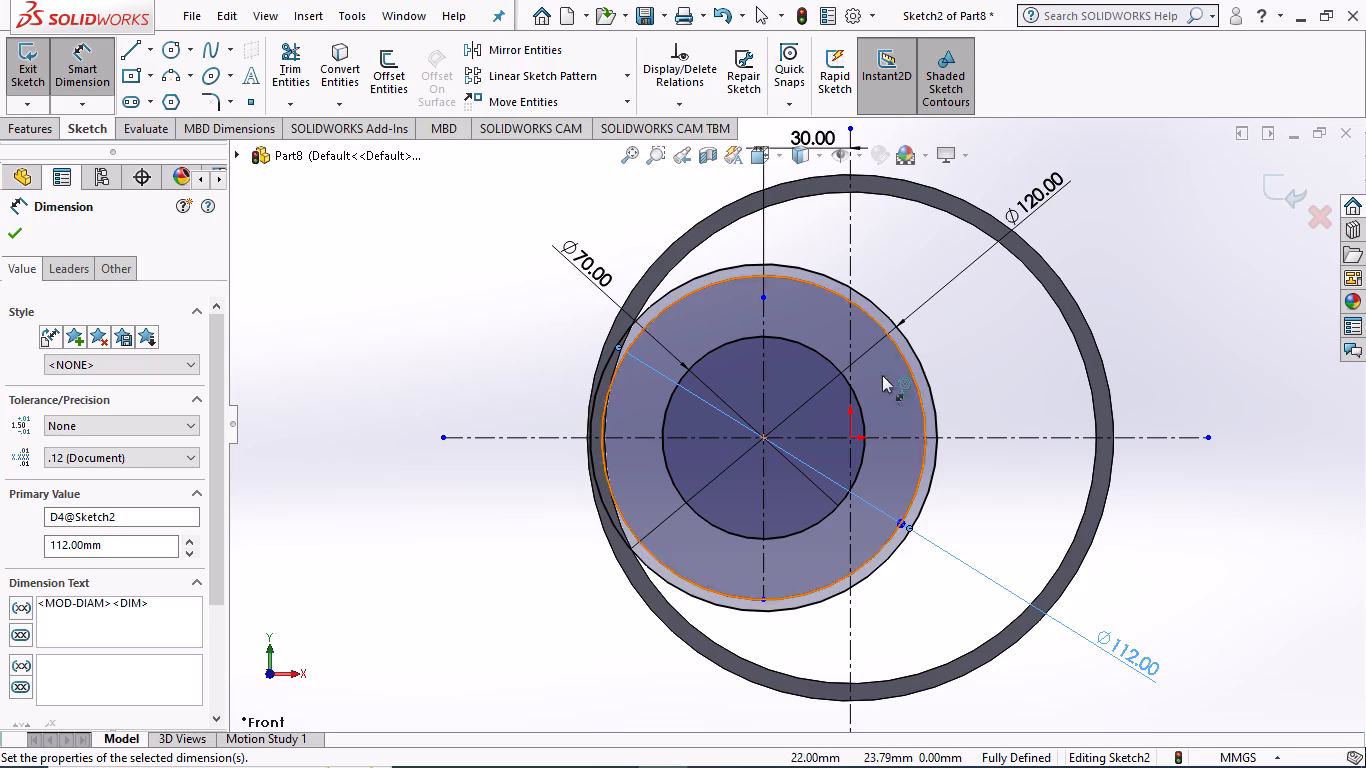
# Sketch another concentric circle of about 46 mm radius between the 70 mm and 112 mm circles.
pyautogui.click(167, 49)
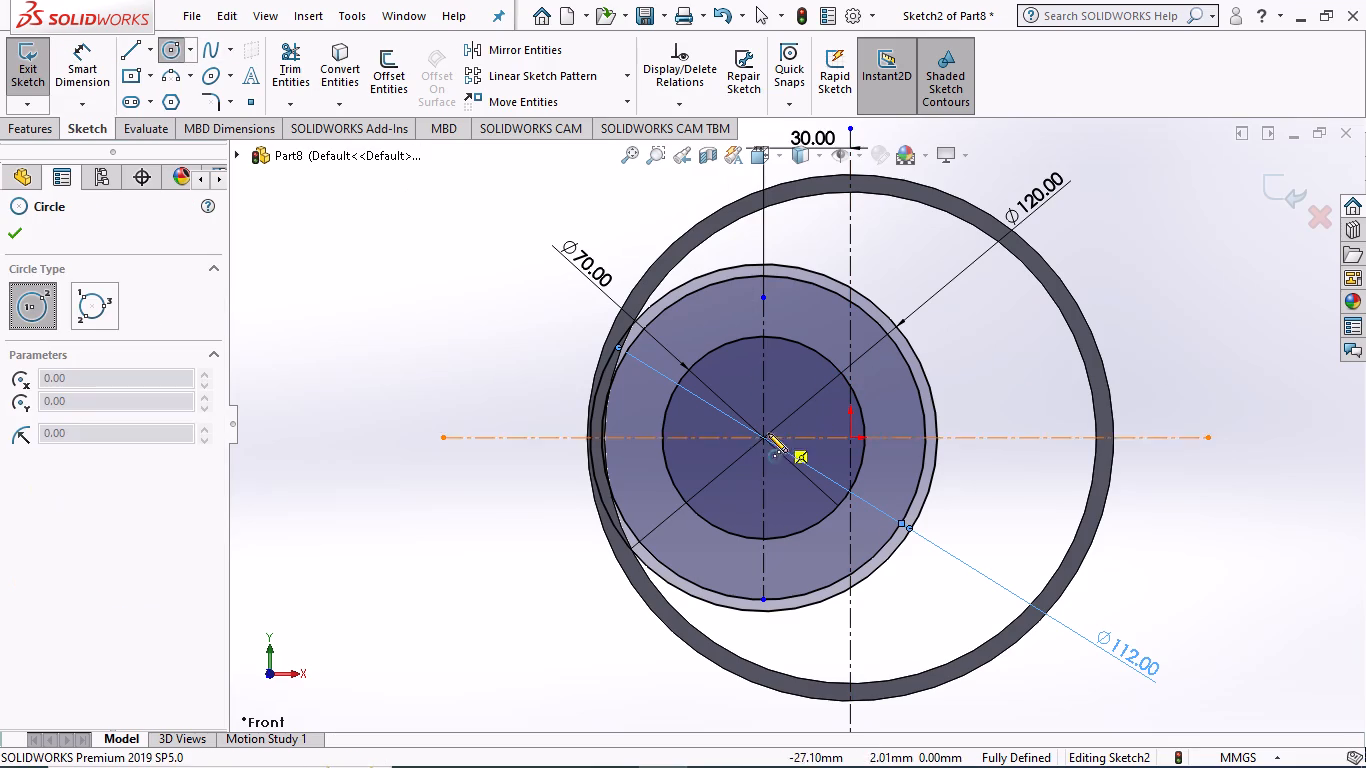
pyautogui.click(767, 440)
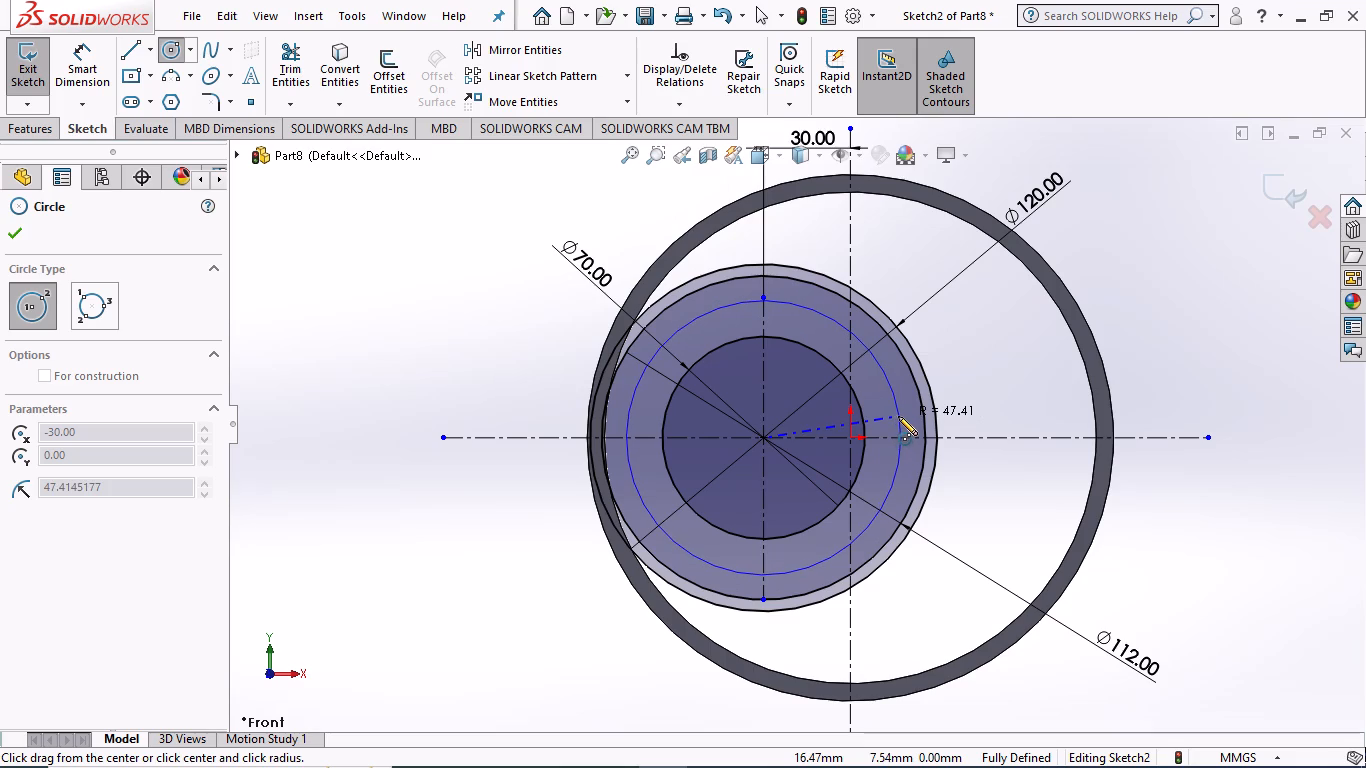
pyautogui.click(896, 416)
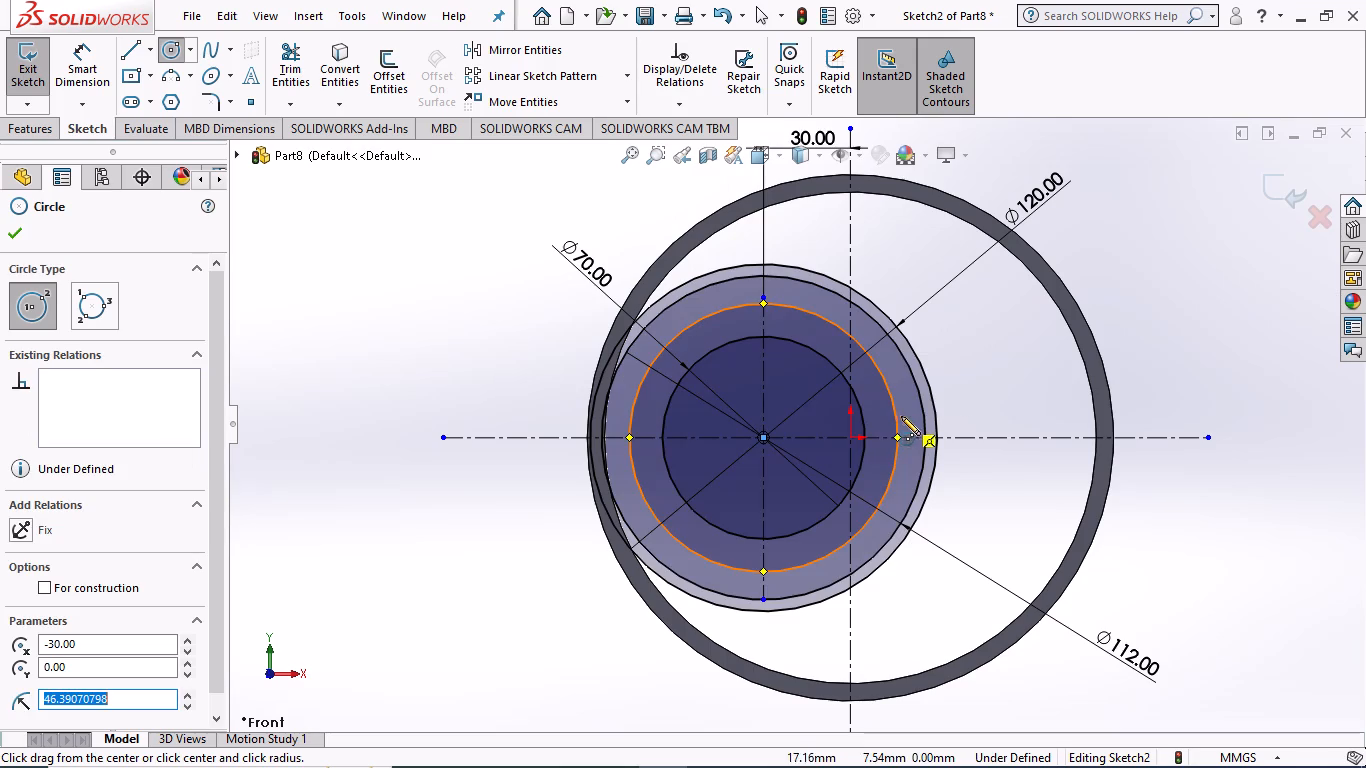
# Dimension the new circle between the 70 mm and 112 mm circles to a 90 mm diameter.
pyautogui.click(71, 57)
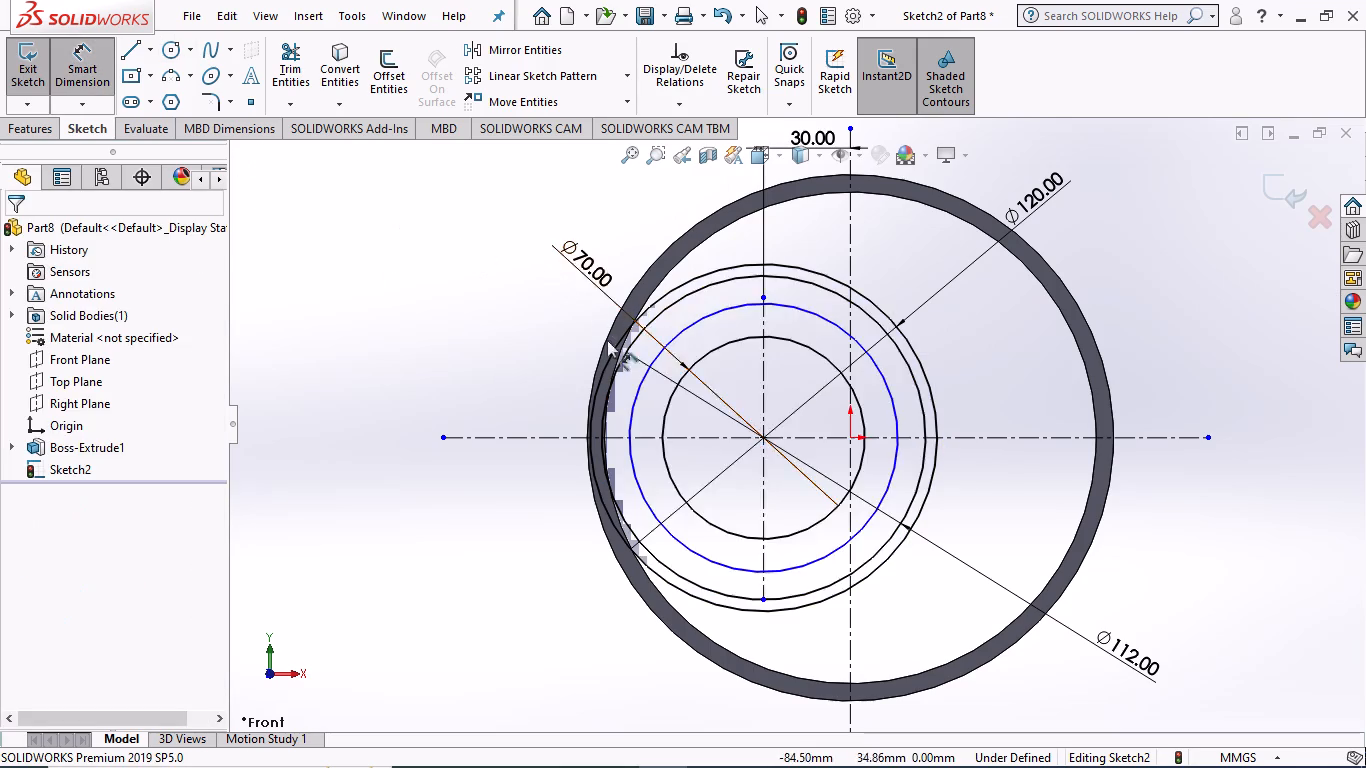
pyautogui.click(635, 400)
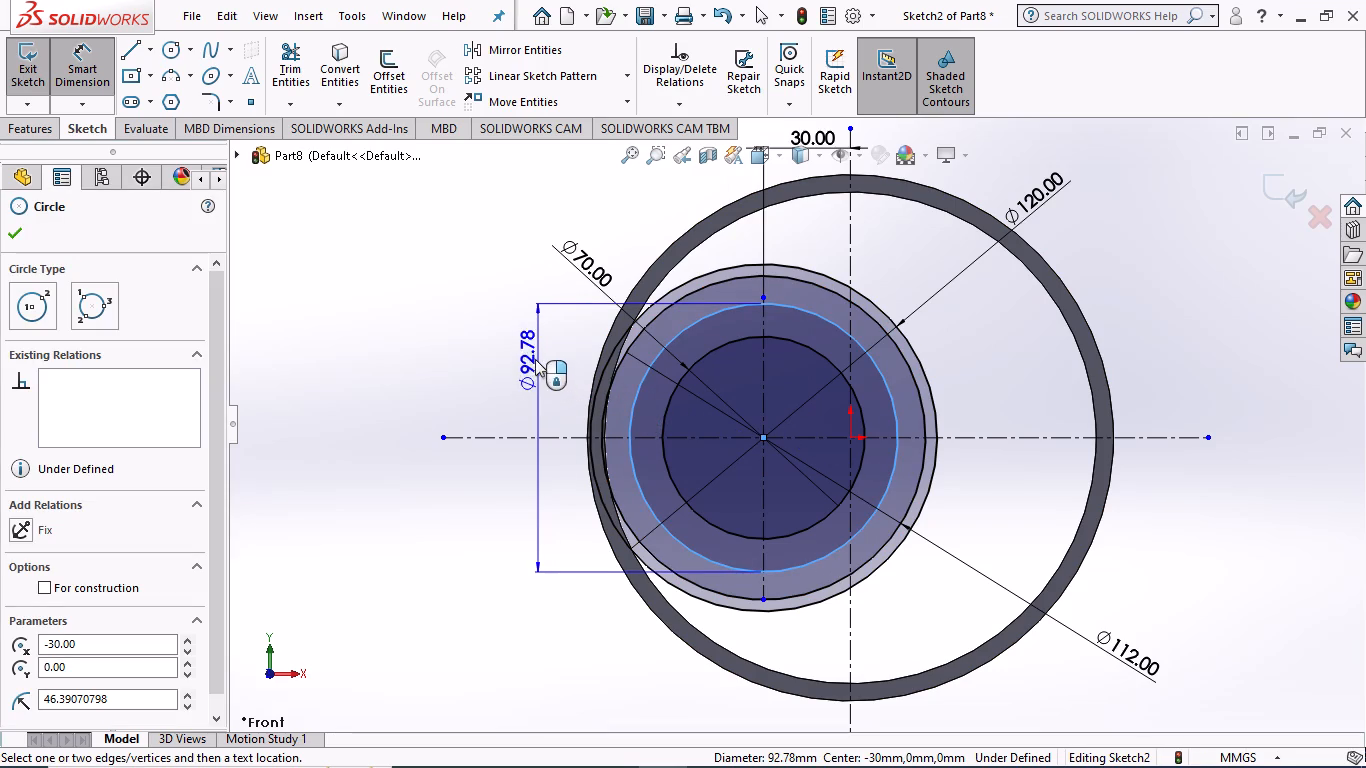
pyautogui.click(503, 283)
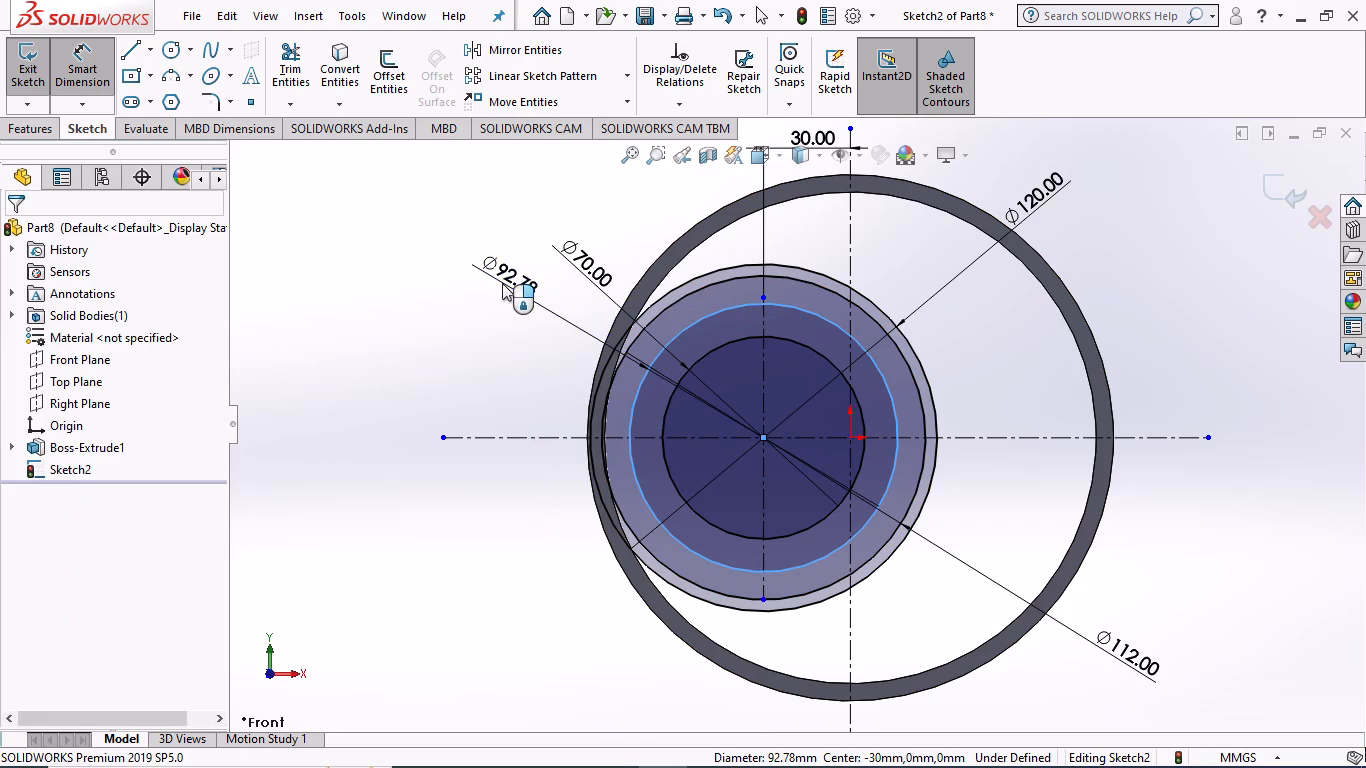
pyautogui.write('90')
pyautogui.press('Return')
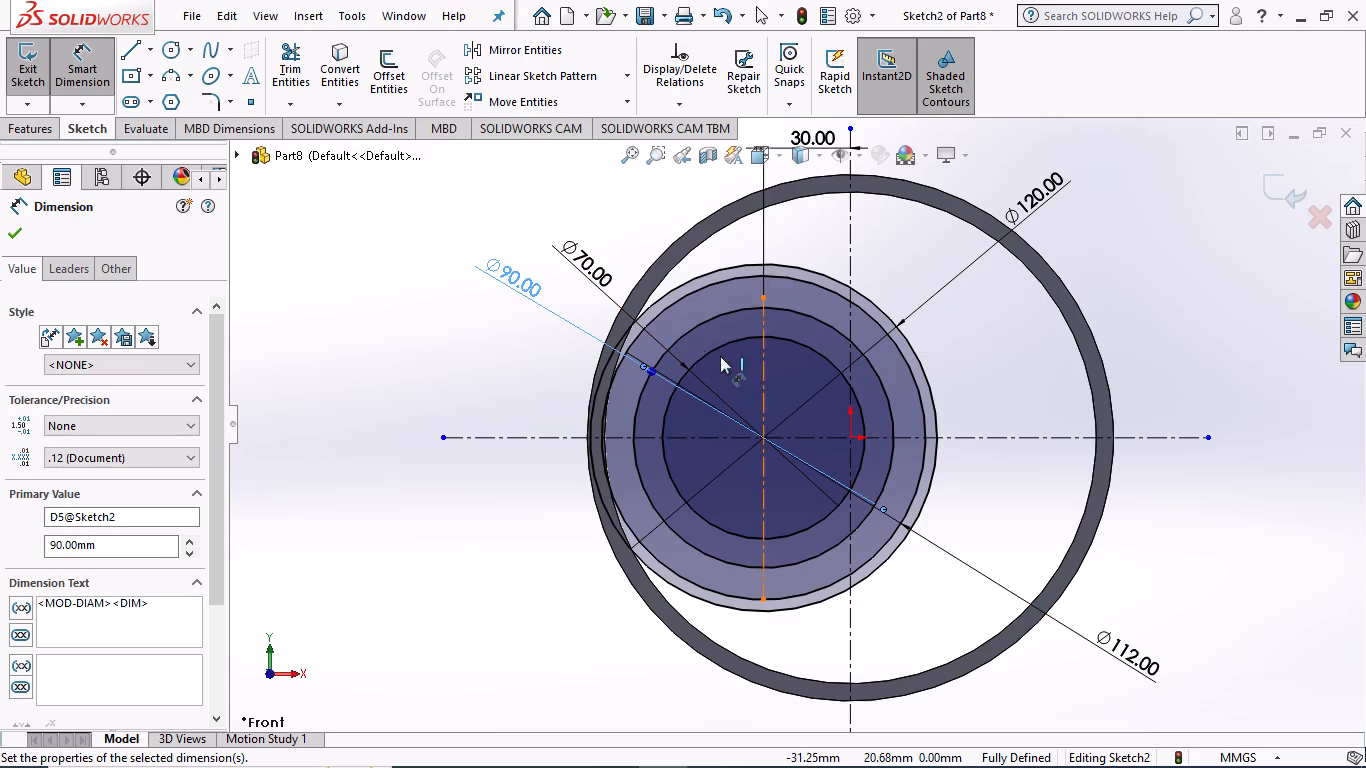
pyautogui.scroll(-2, 716, 342)
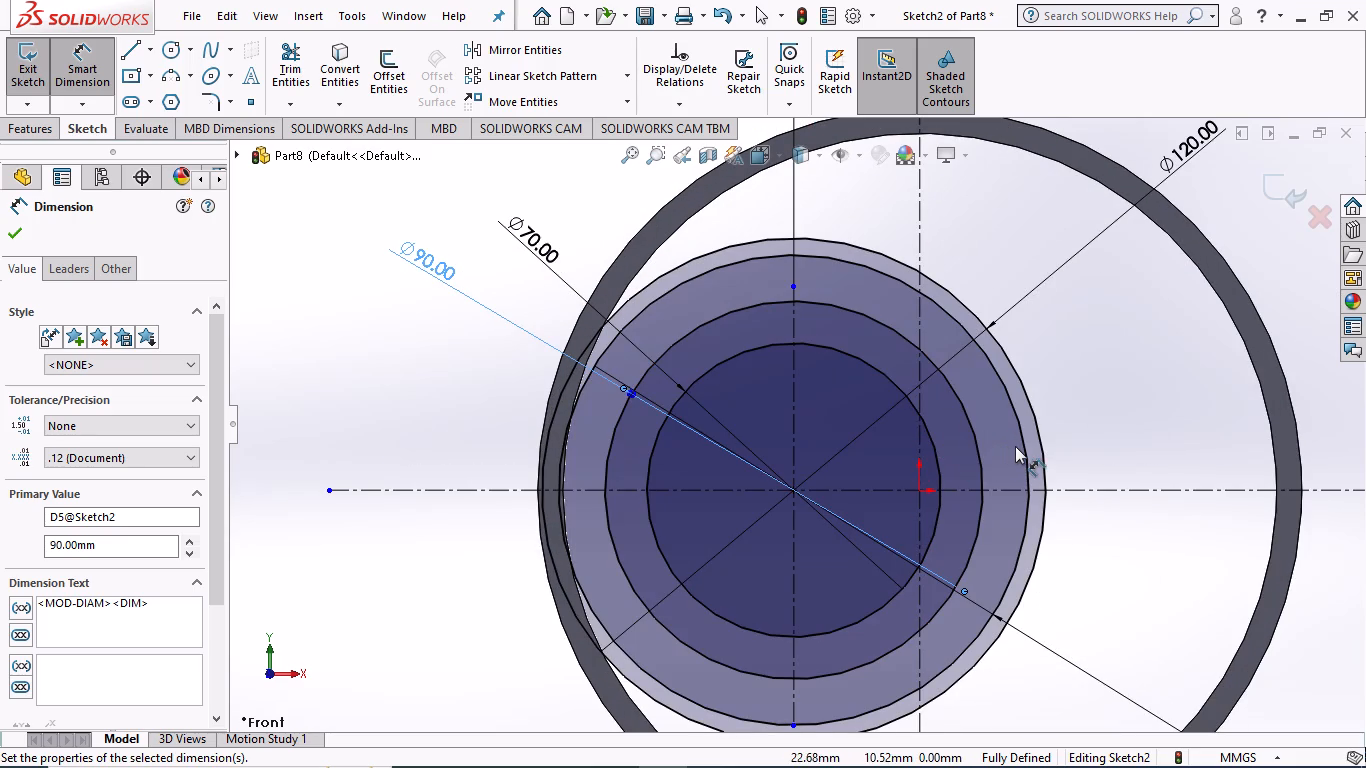
pyautogui.click(9, 227)
# Sketch a circle of about 71 mm radius centred on the origin, inside the extruded ring.
pyautogui.click(134, 50)
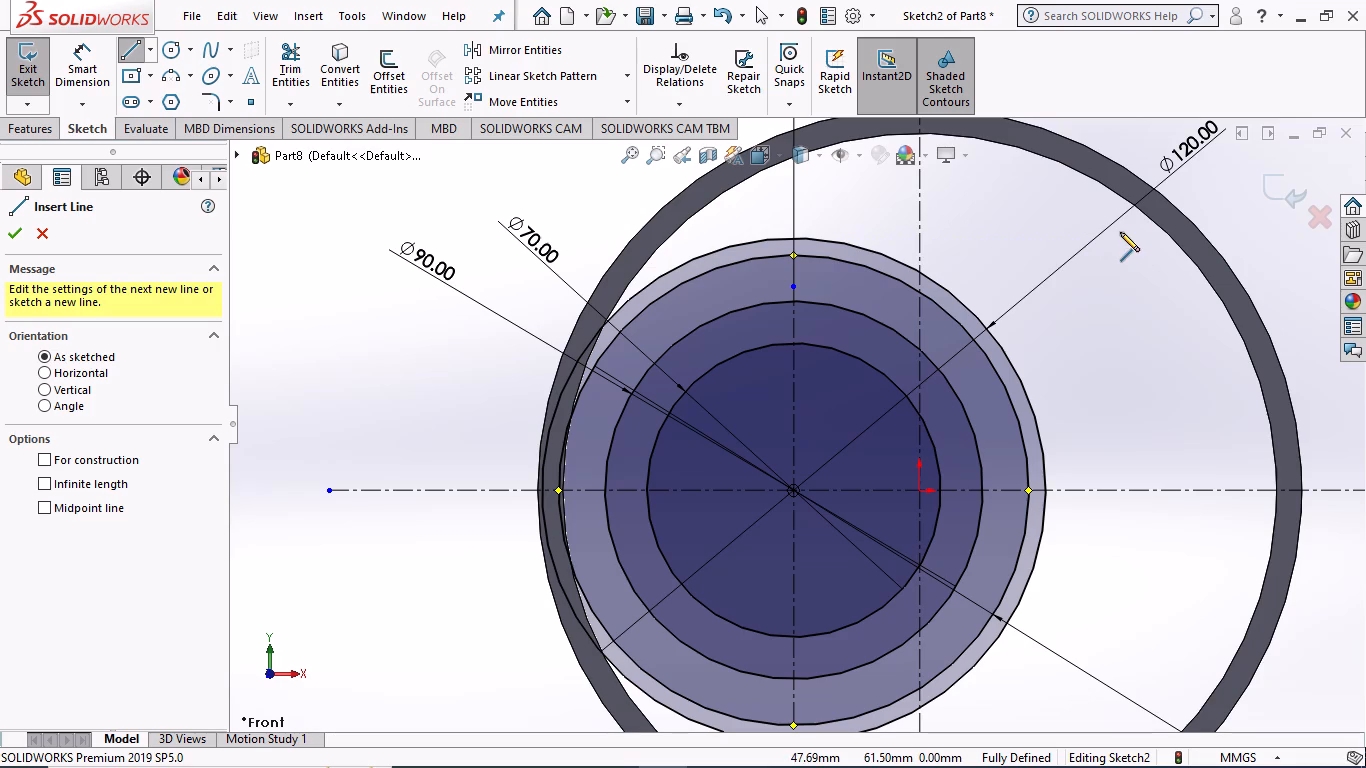
pyautogui.click(171, 47)
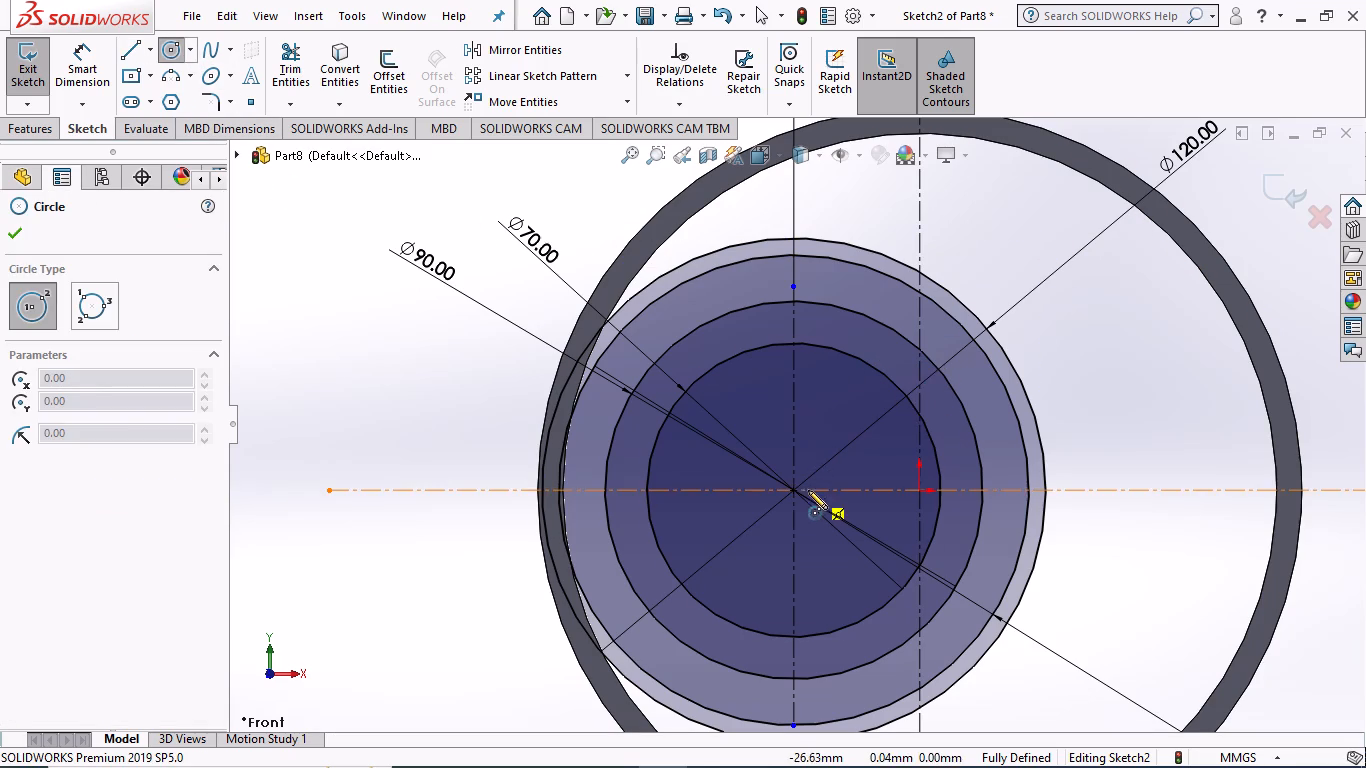
pyautogui.click(919, 492)
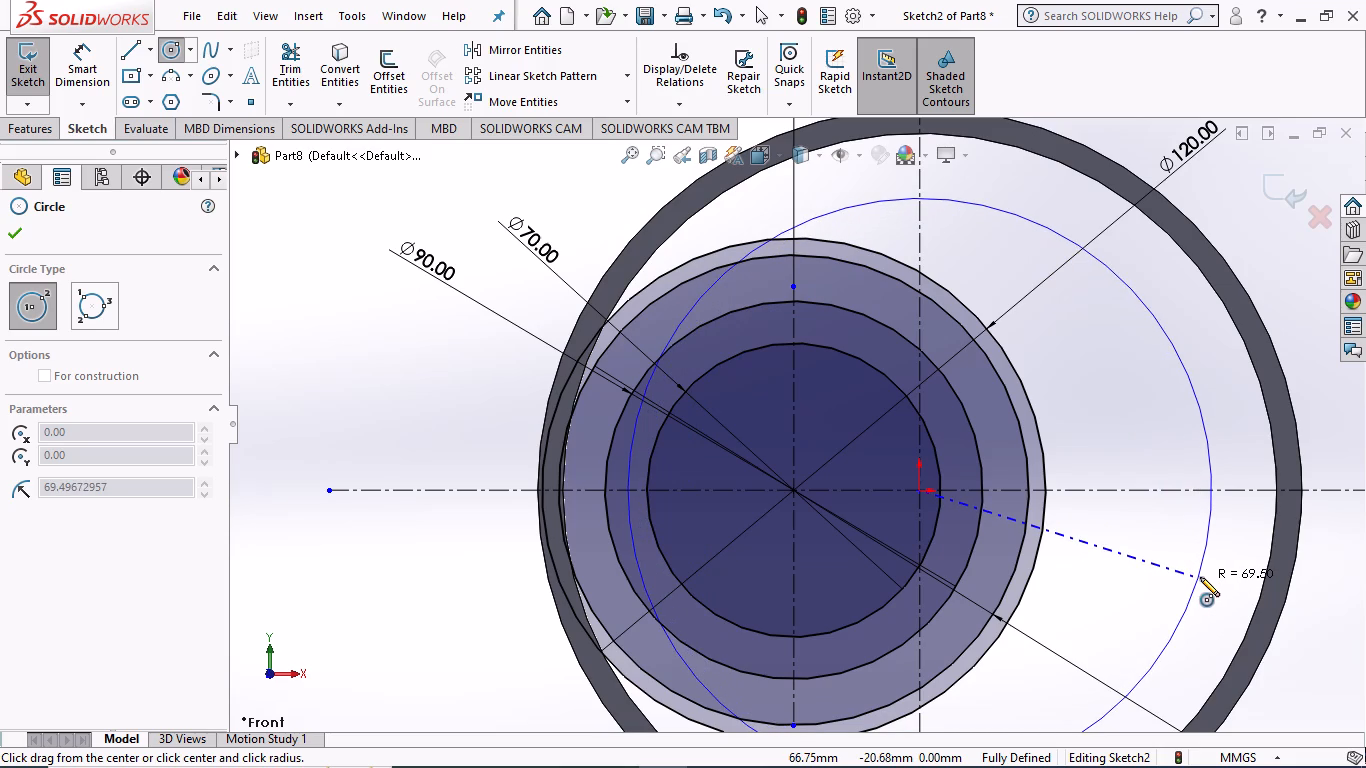
pyautogui.scroll(2, 1198, 577)
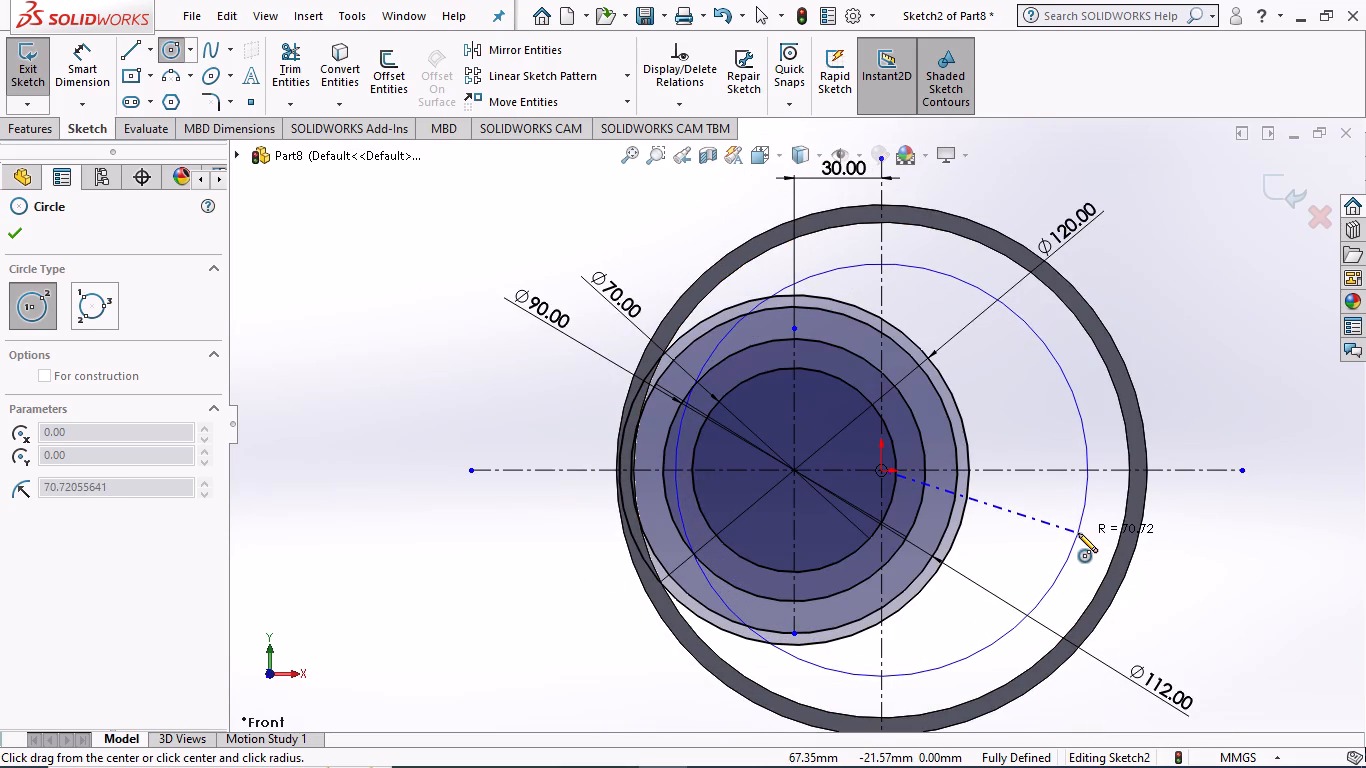
pyautogui.click(1078, 533)
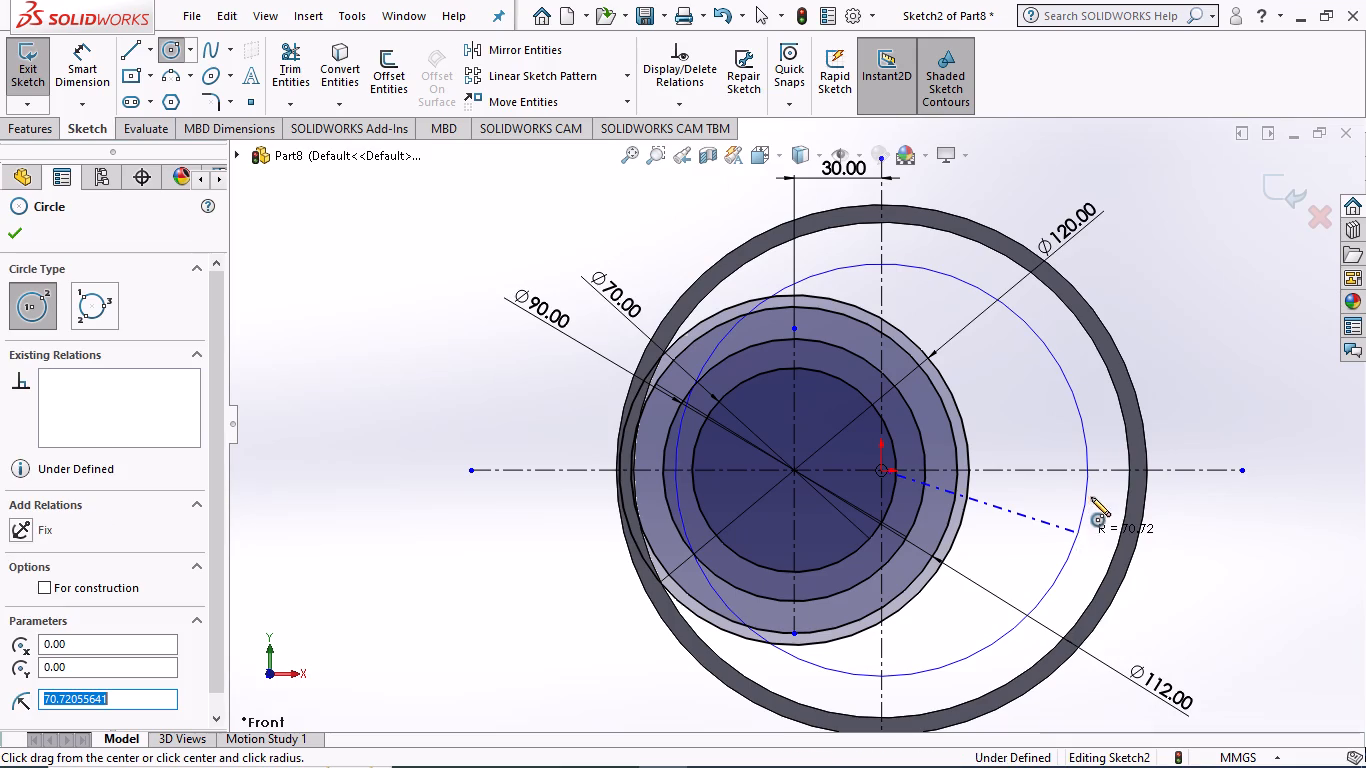
# Dimension the origin-centred circle to a 140 mm diameter, with the dimension placed outside the ring.
pyautogui.click(84, 71)
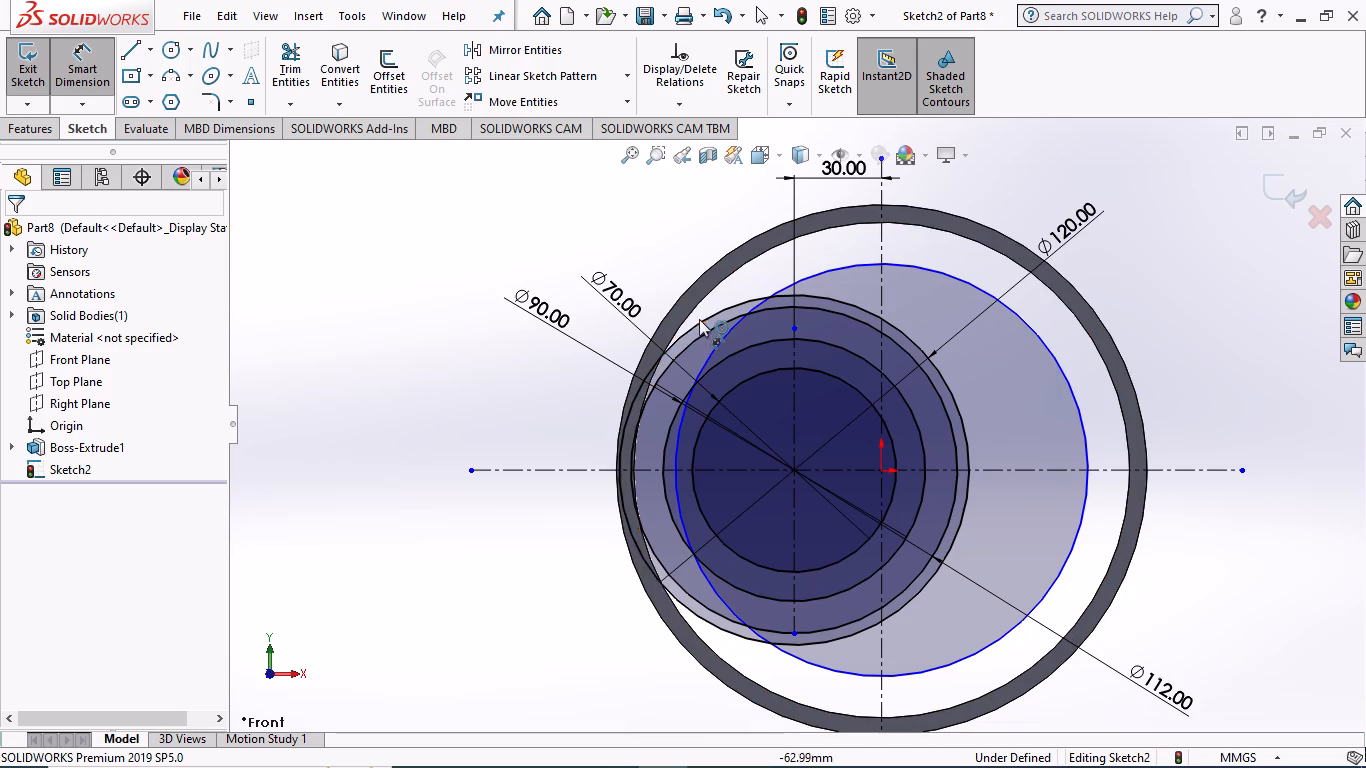
pyautogui.click(1049, 355)
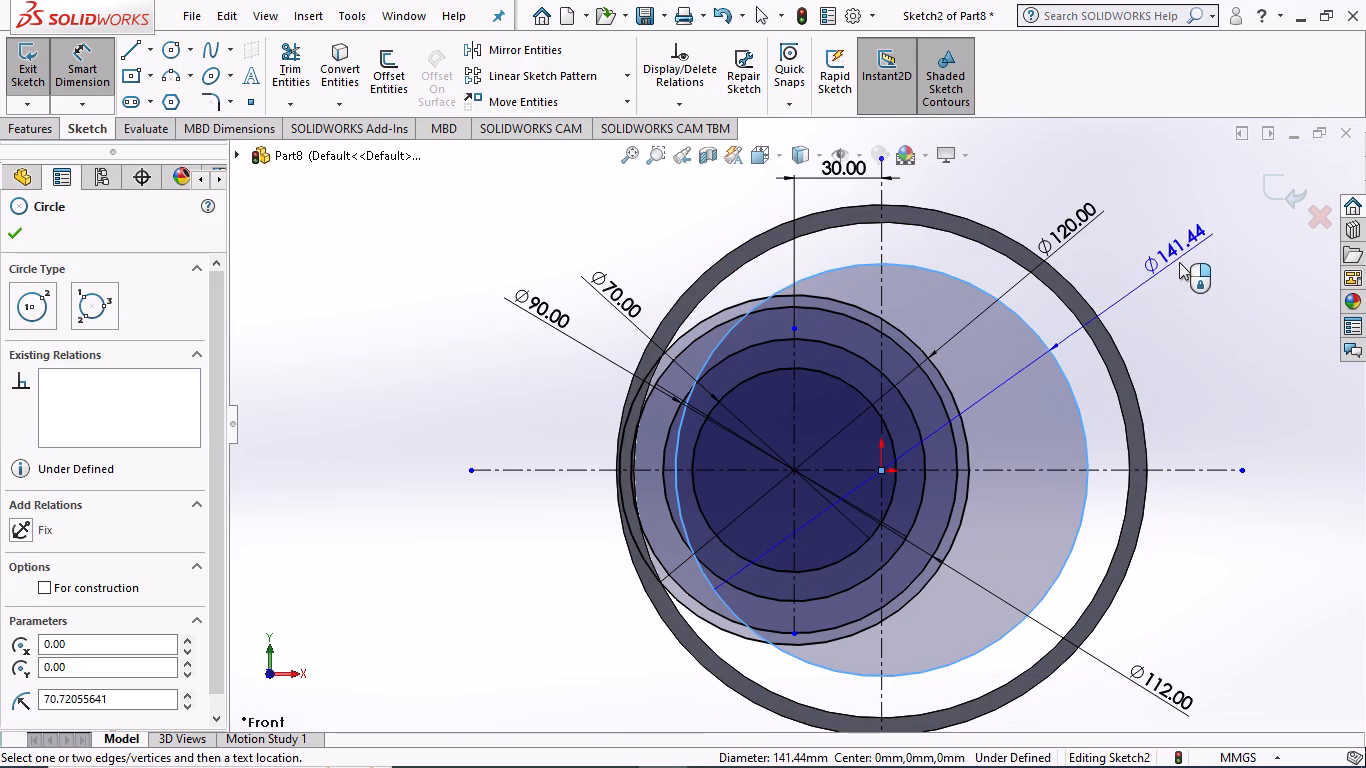
pyautogui.click(1171, 239)
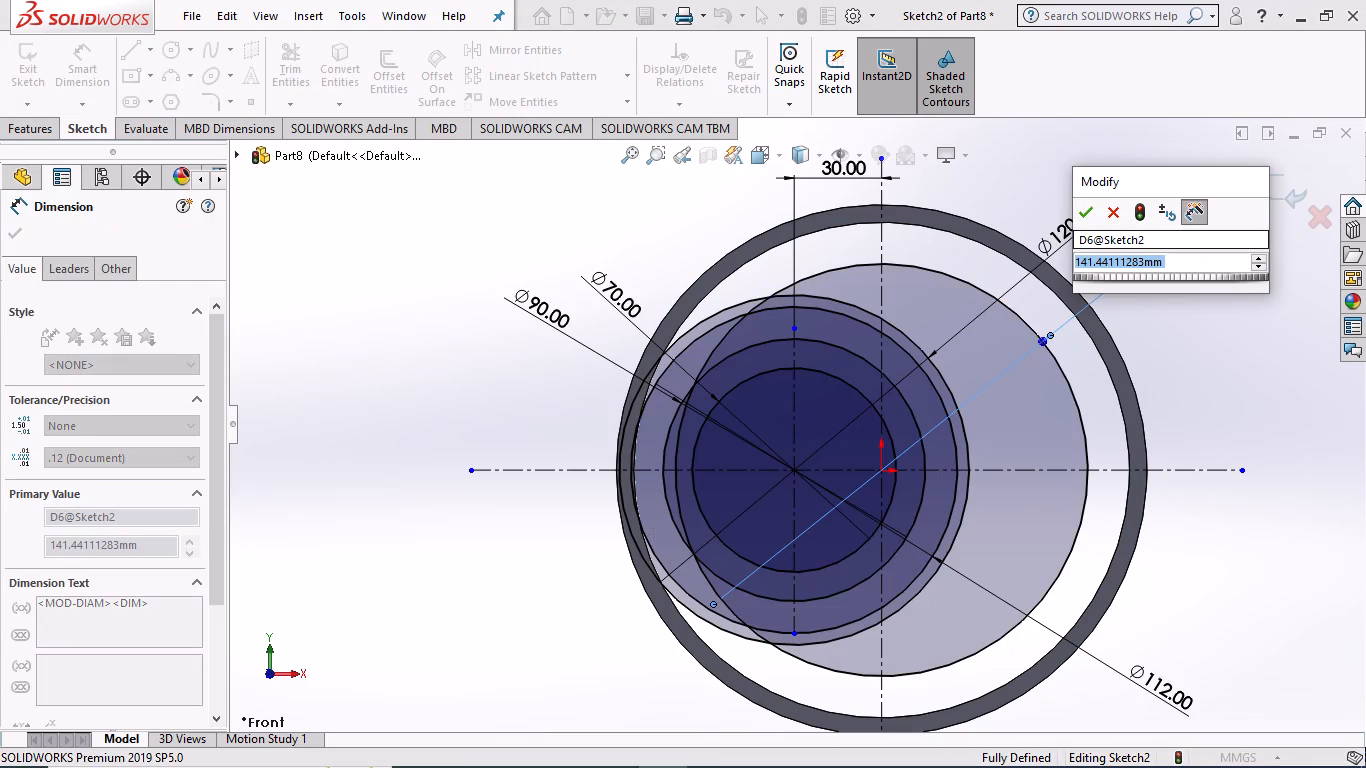
pyautogui.write('140')
pyautogui.press('Return')
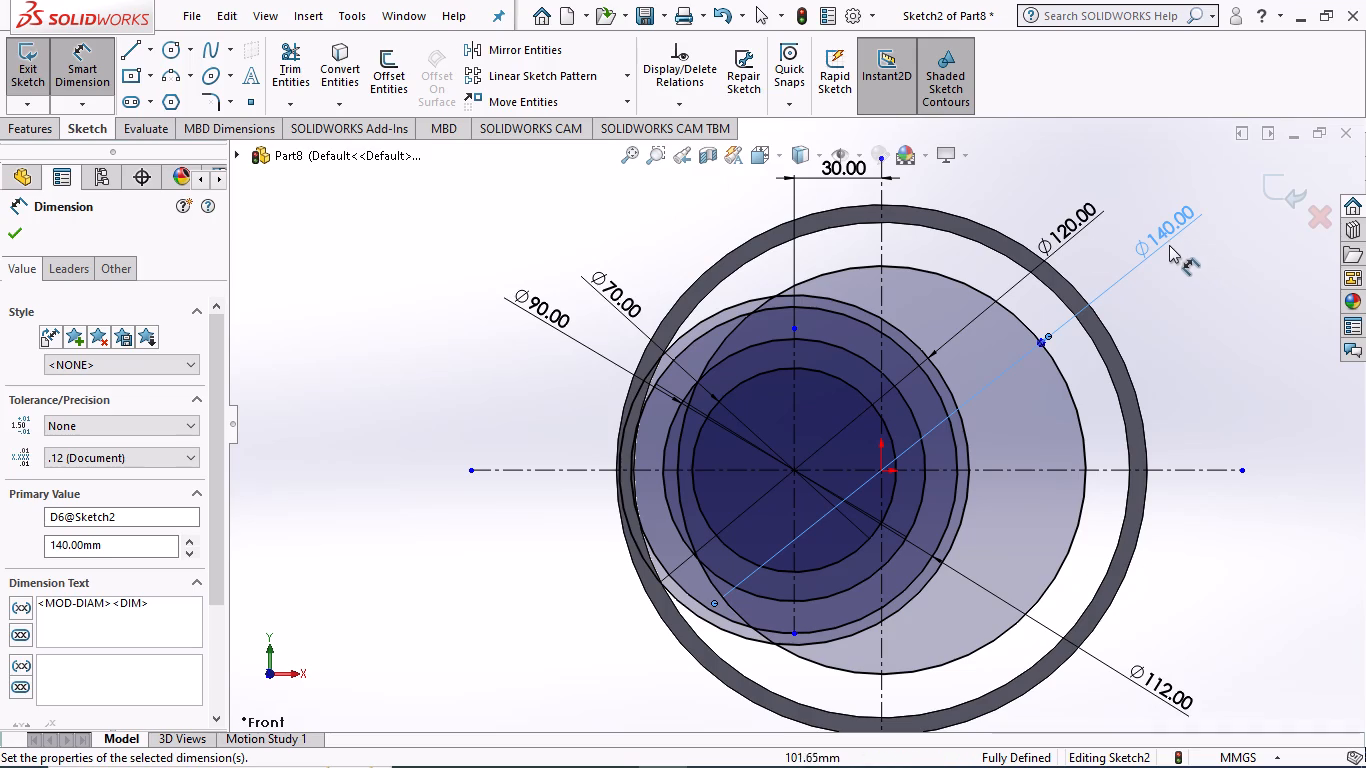
pyautogui.click(15, 228)
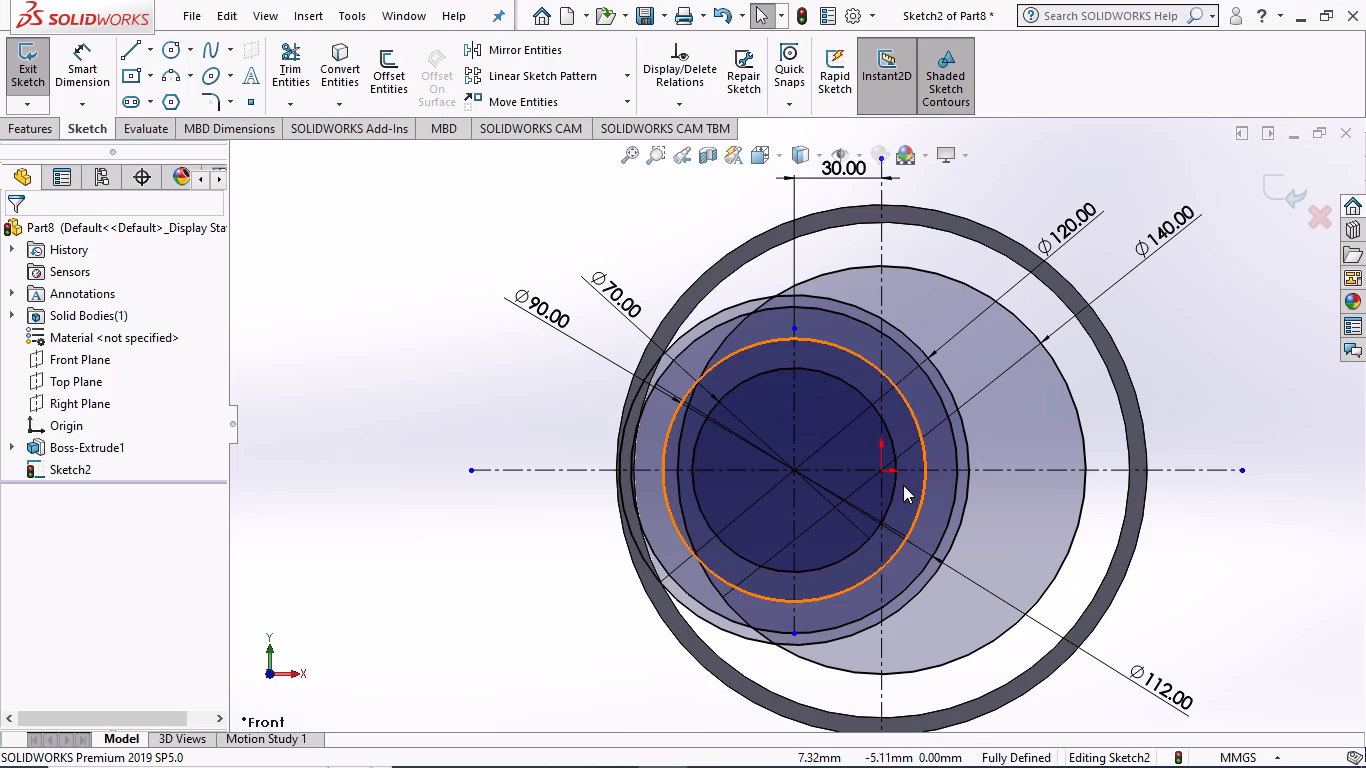
# Sketch a small circle of about 2.6 mm radius in the upper gap between the 120 mm and 140 mm circles.
pyautogui.scroll(1, 1035, 453)
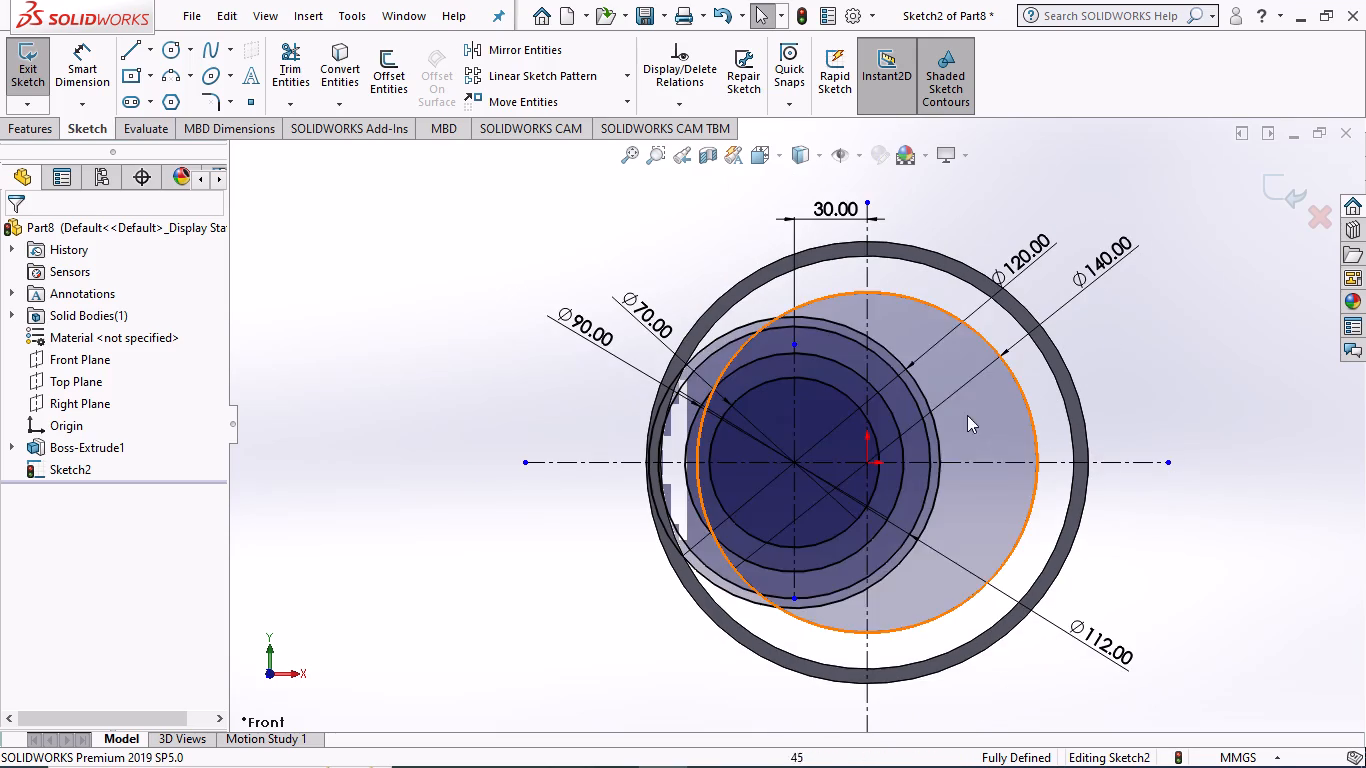
pyautogui.scroll(-2, 941, 315)
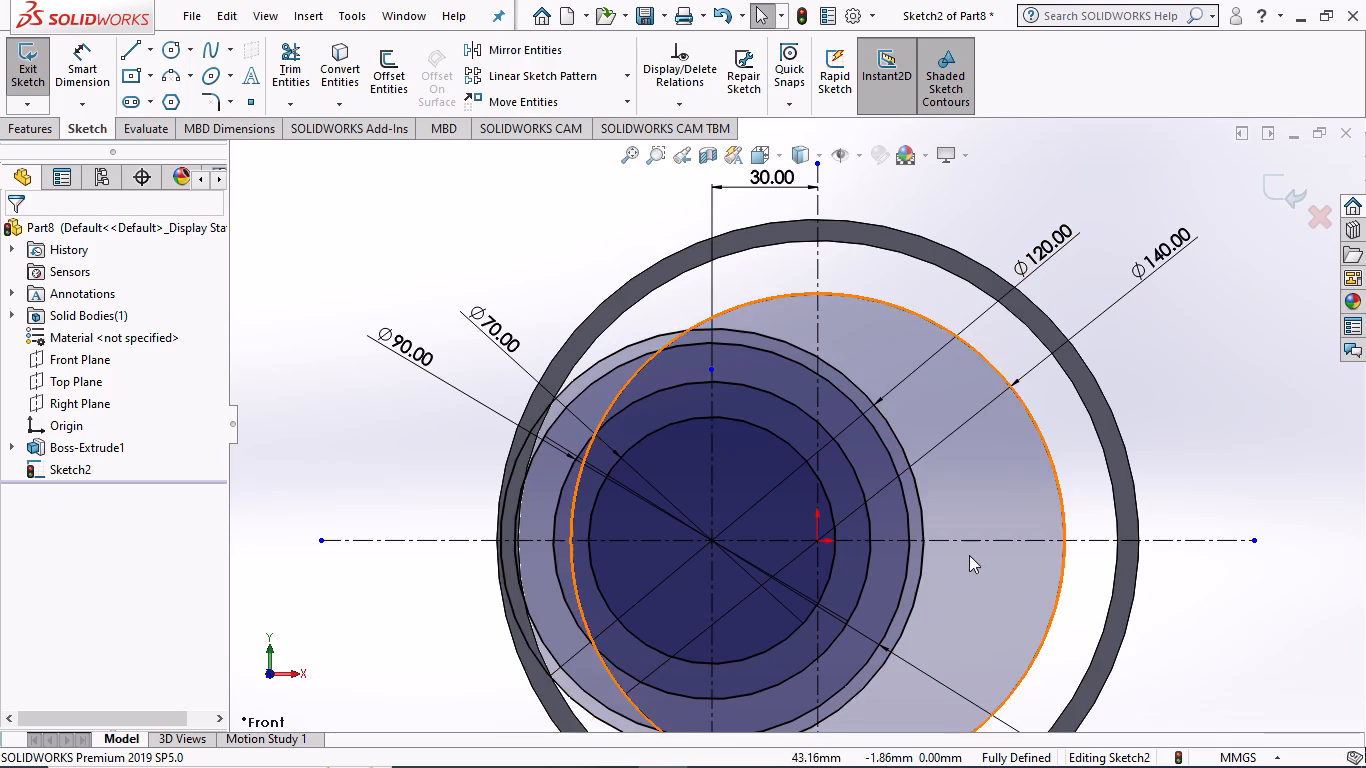
pyautogui.scroll(1, 927, 531)
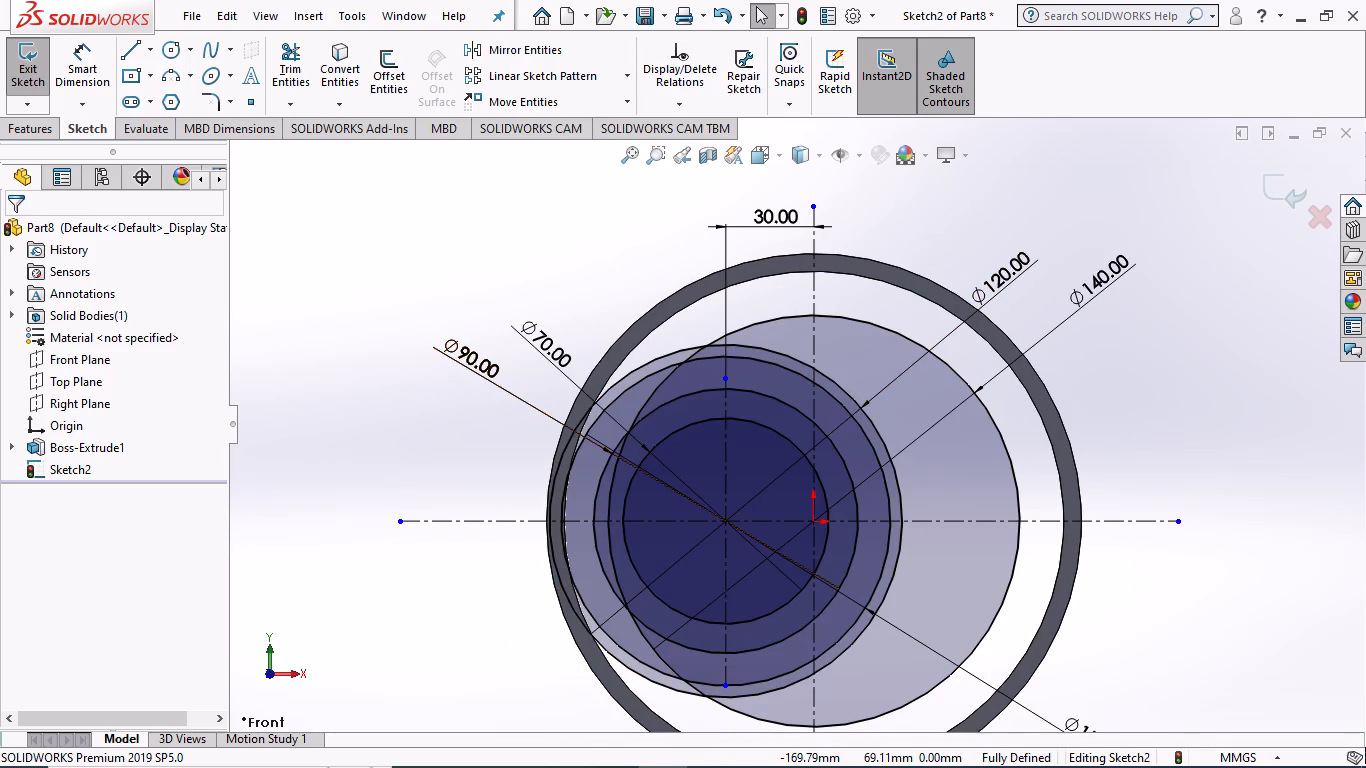
pyautogui.click(176, 43)
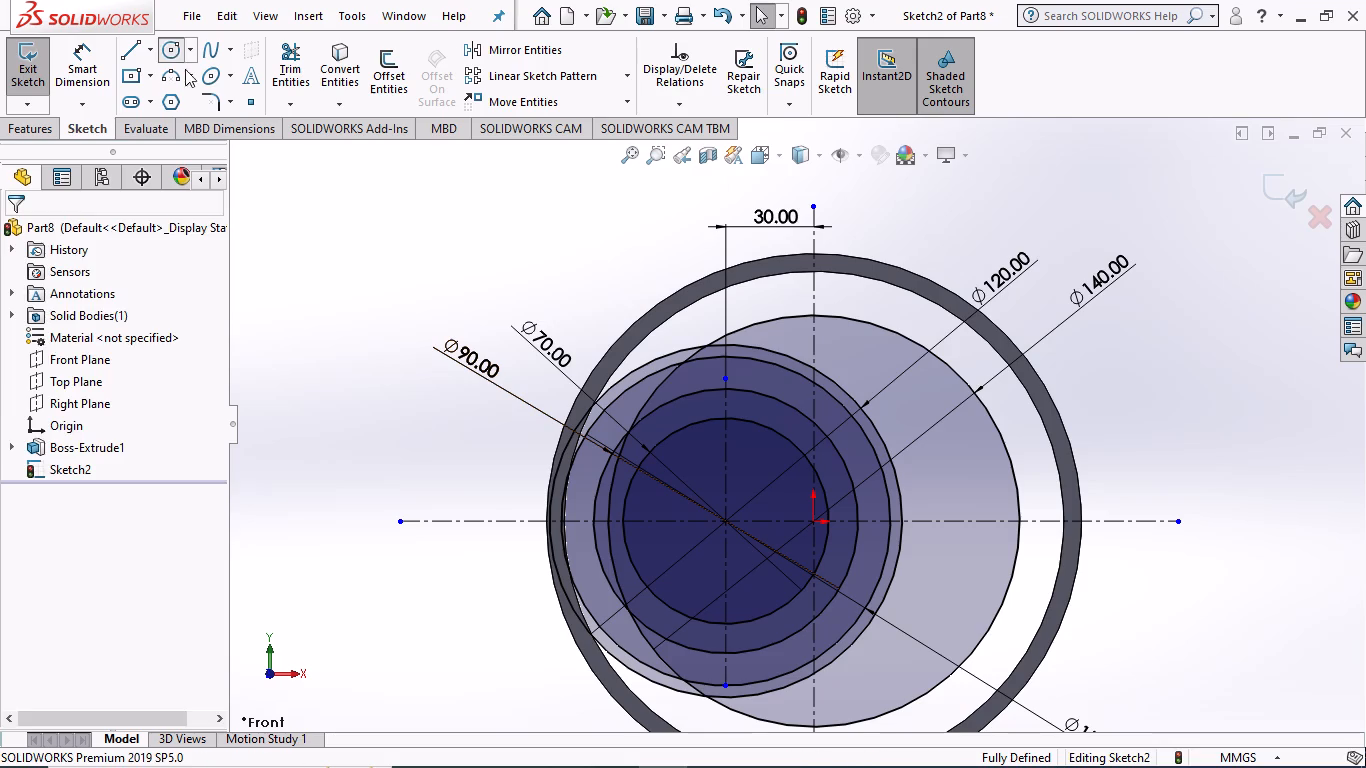
pyautogui.scroll(-4, 732, 314)
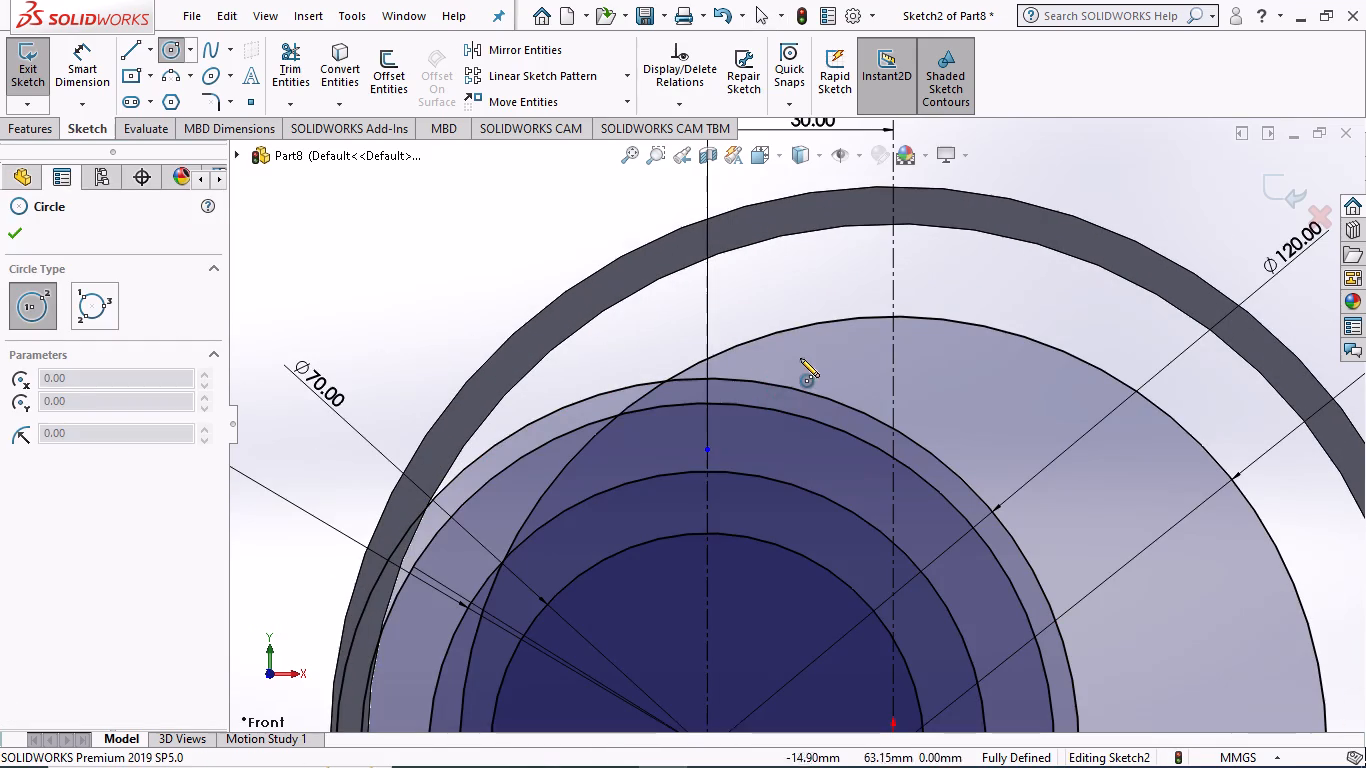
pyautogui.click(761, 359)
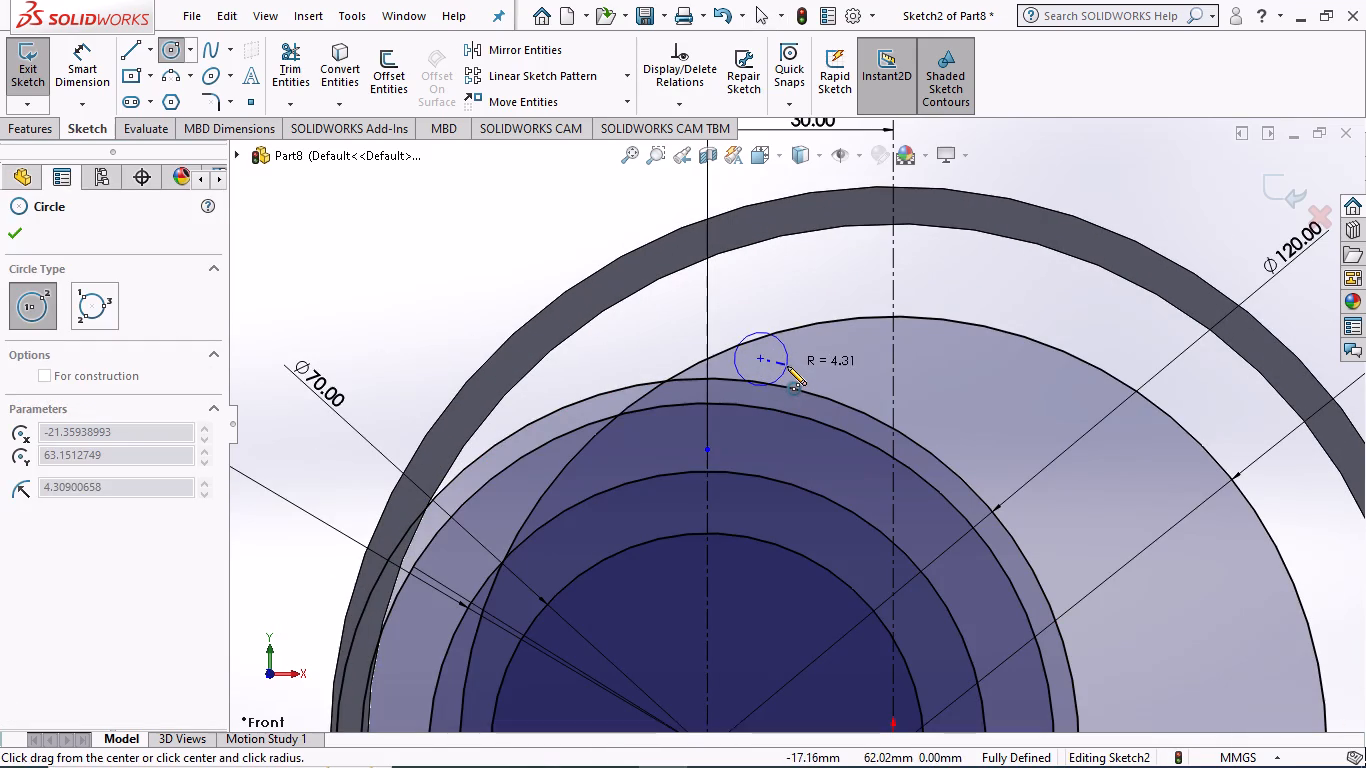
pyautogui.click(775, 351)
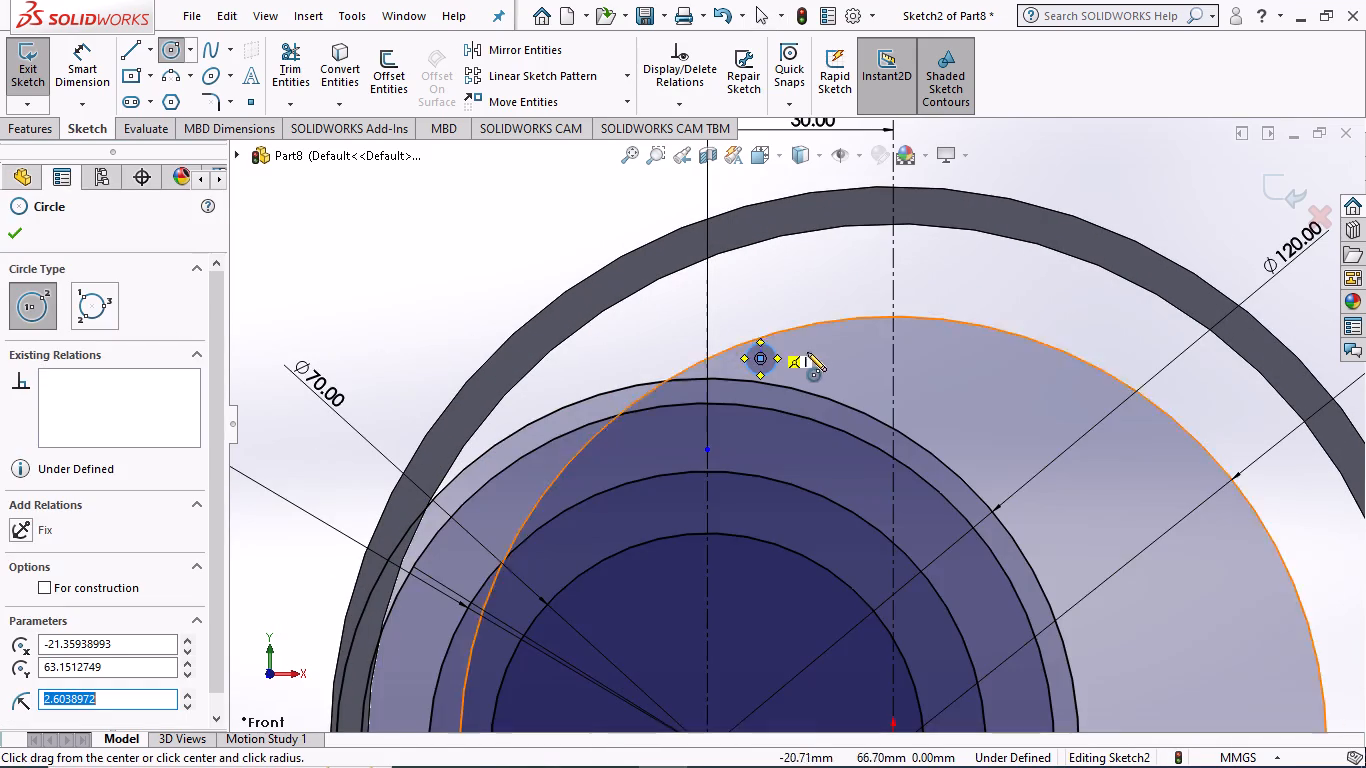
pyautogui.scroll(-2, 809, 352)
pyautogui.press('Escape')
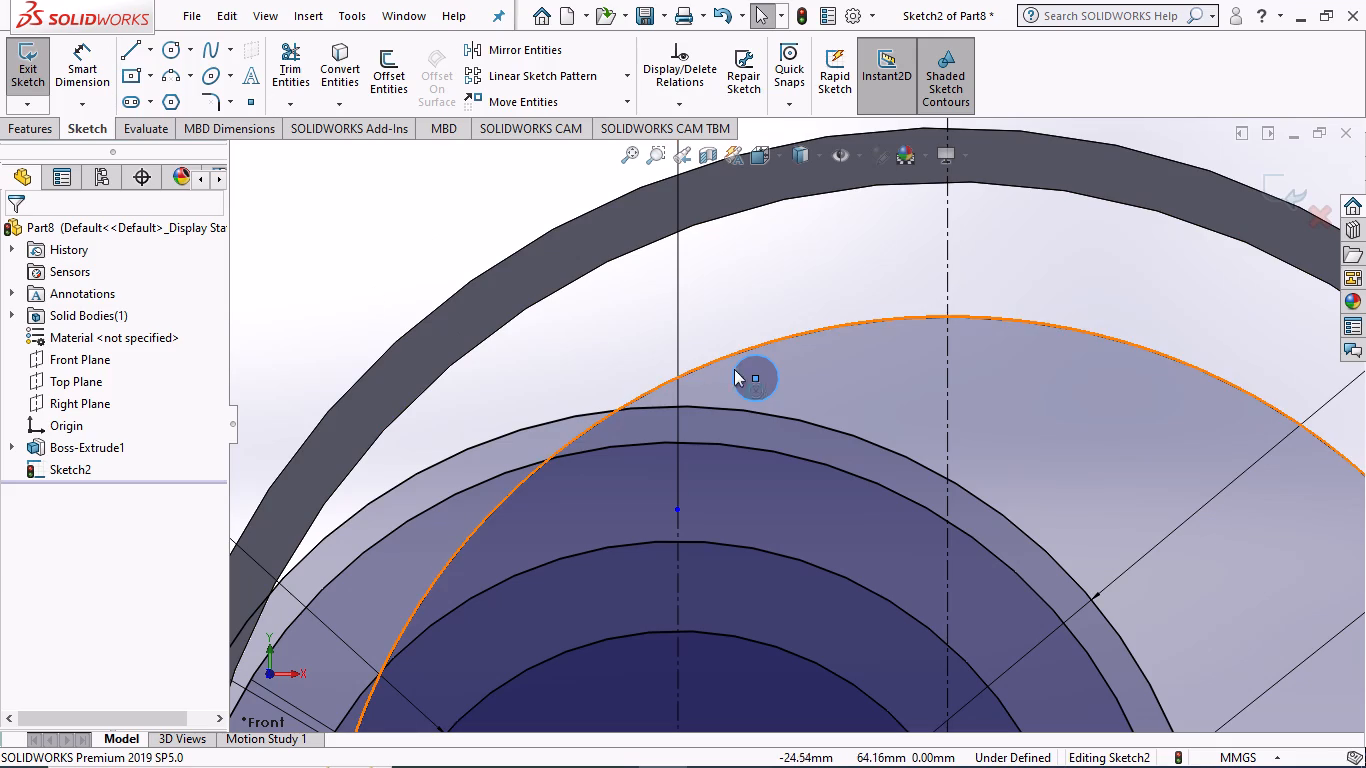
# Make the small circle tangent to the 140 mm circle.
pyautogui.keyDown('ctrl'); pyautogui.click(769, 340); pyautogui.keyUp('ctrl')
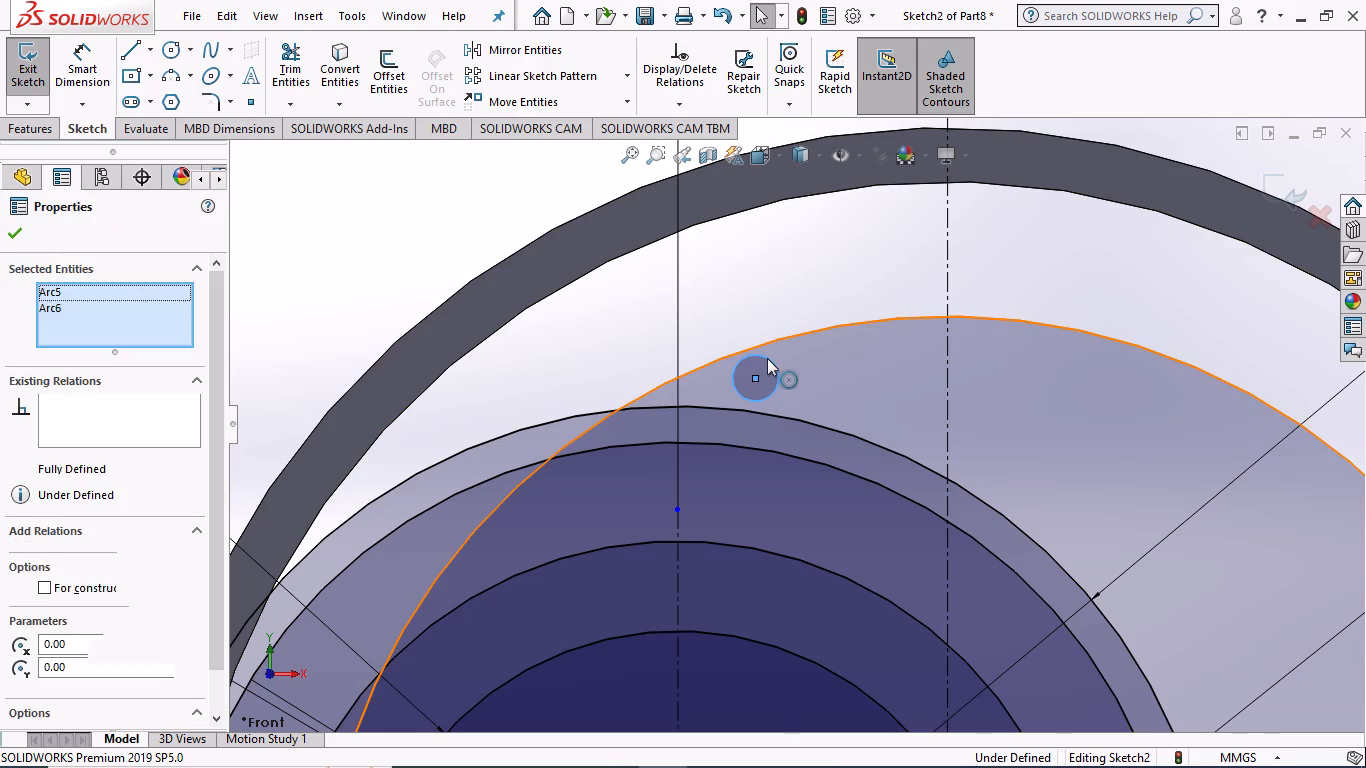
pyautogui.keyDown('ctrl'); pyautogui.click(767, 358); pyautogui.keyUp('ctrl')
pyautogui.click(711, 298)
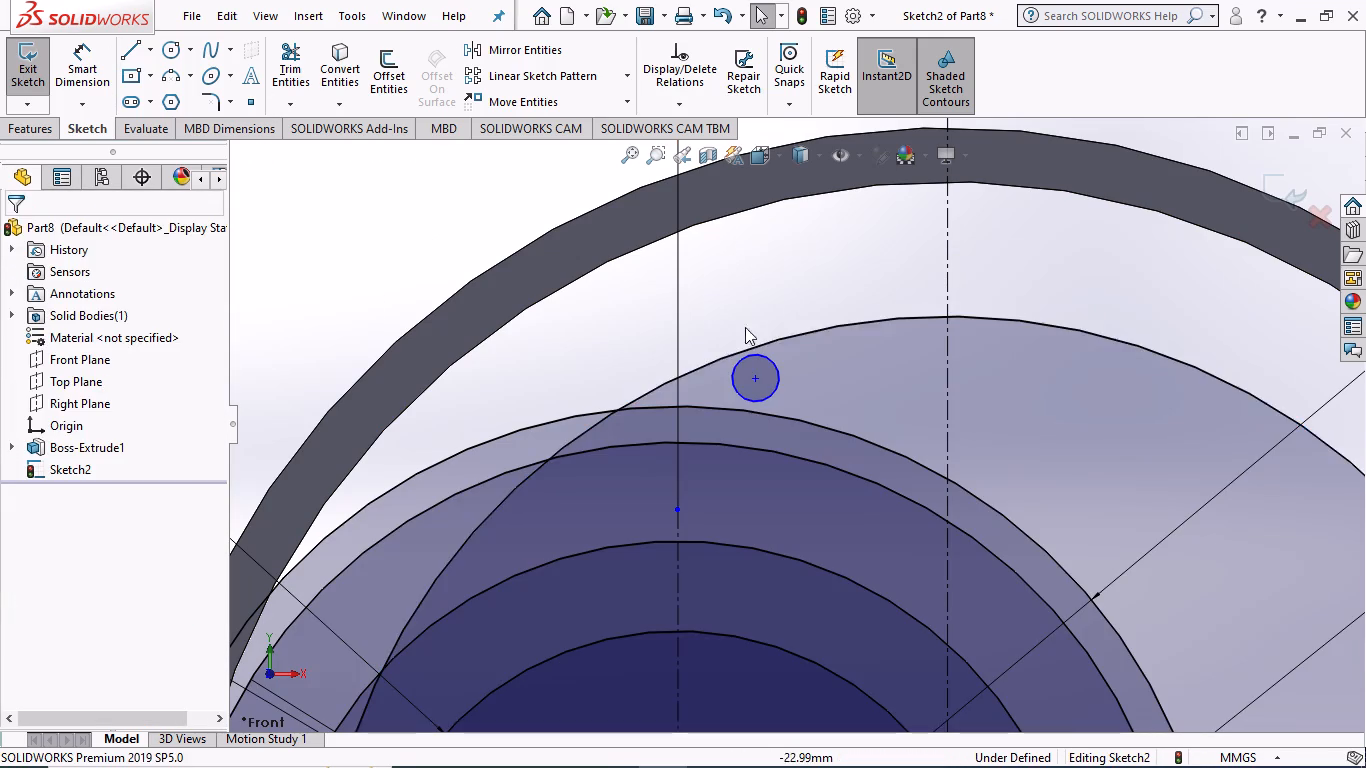
pyautogui.keyDown('ctrl'); pyautogui.click(776, 340); pyautogui.keyUp('ctrl')
pyautogui.keyDown('ctrl'); pyautogui.click(766, 356); pyautogui.keyUp('ctrl')
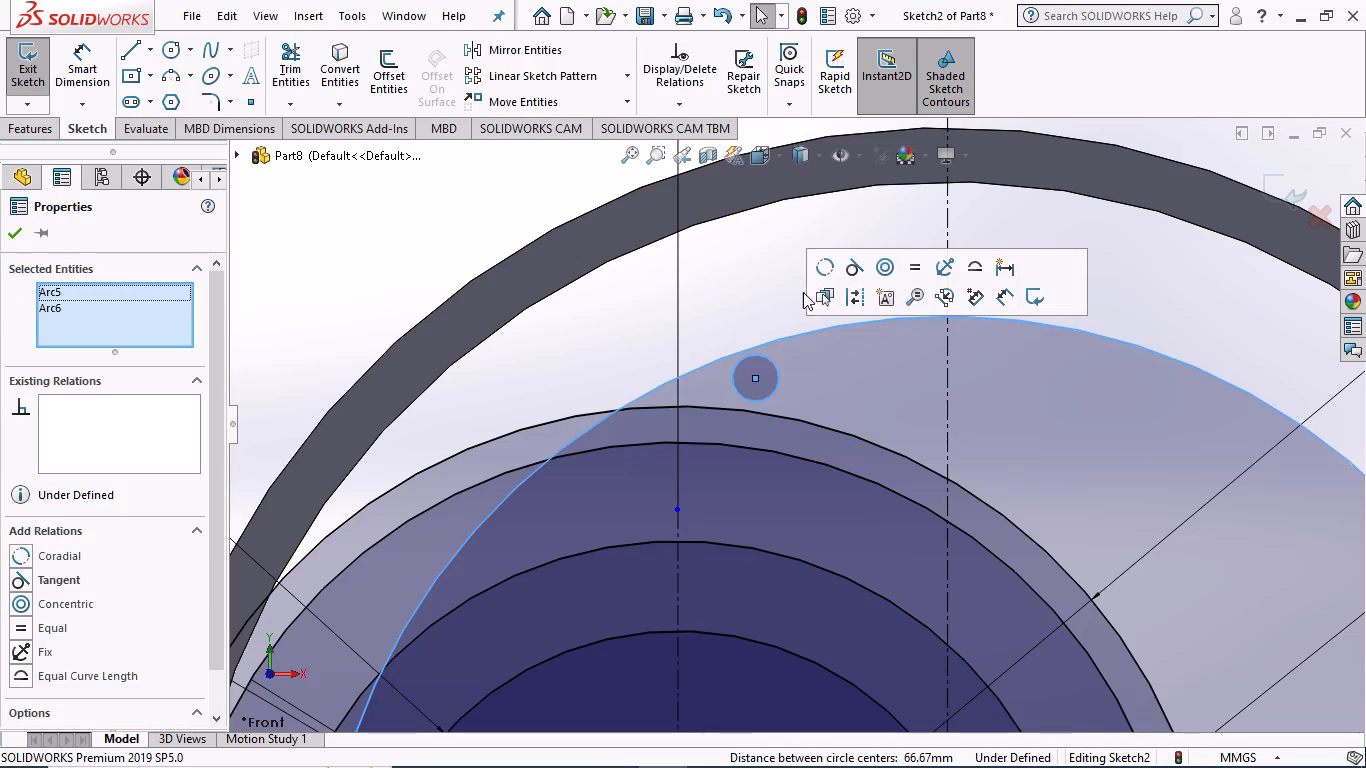
pyautogui.click(851, 263)
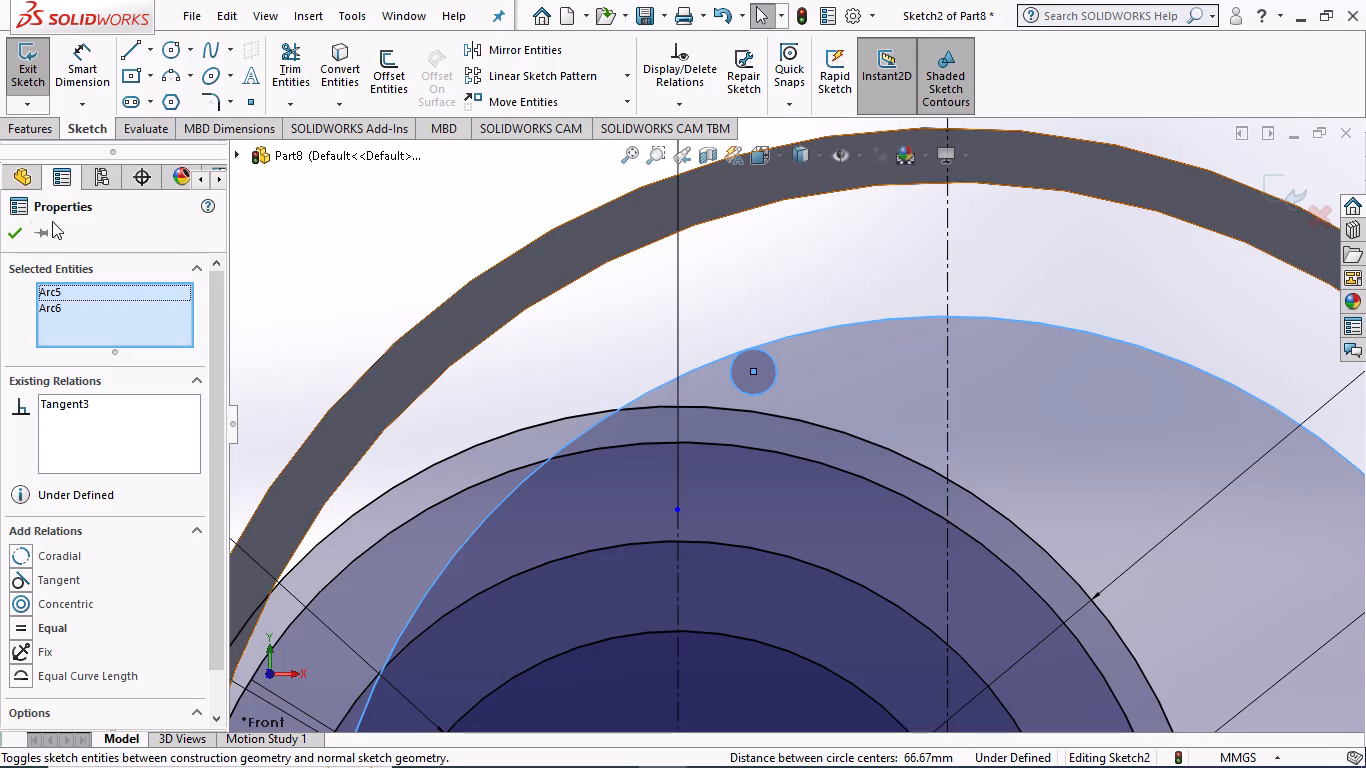
pyautogui.click(13, 229)
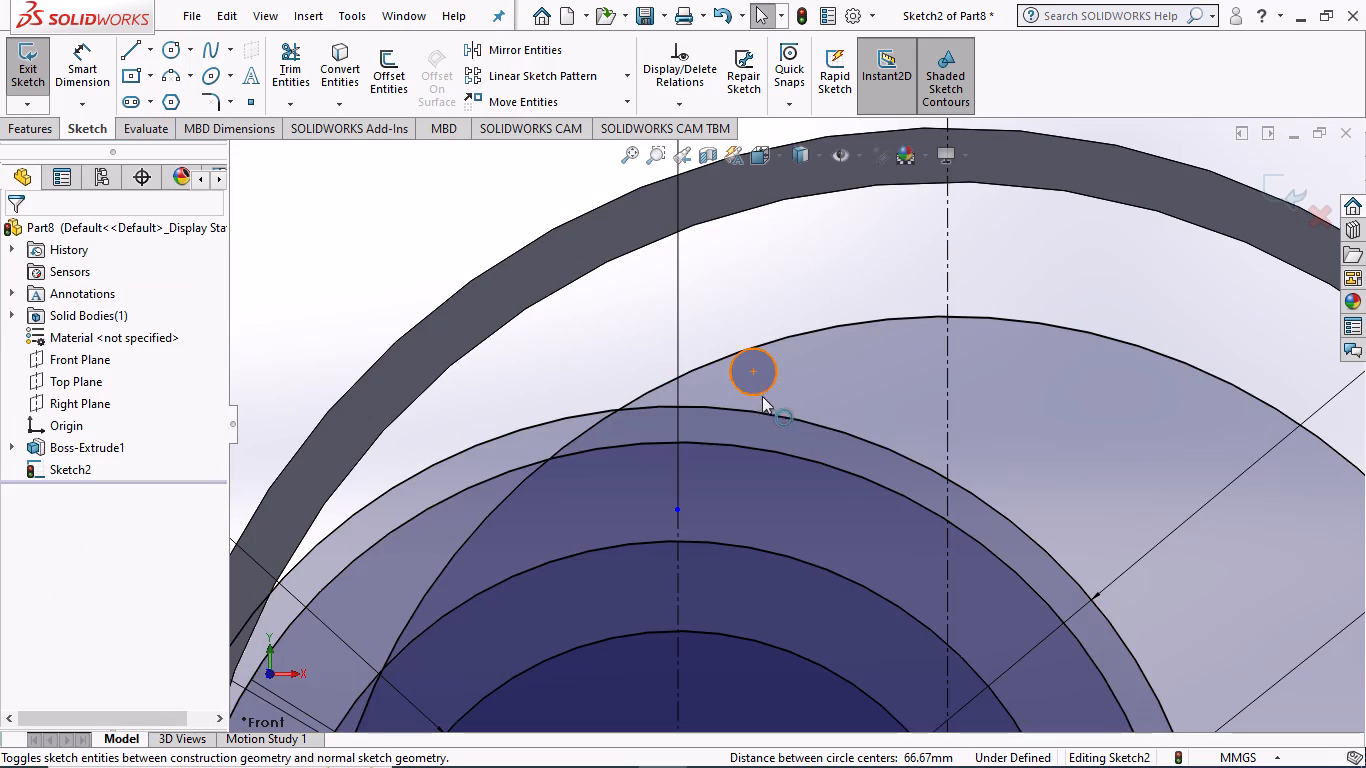
# Make the small circle tangent to the 120 mm circle as well.
pyautogui.keyDown('ctrl'); pyautogui.click(763, 392); pyautogui.keyUp('ctrl')
pyautogui.keyDown('ctrl'); pyautogui.click(775, 417); pyautogui.keyUp('ctrl')
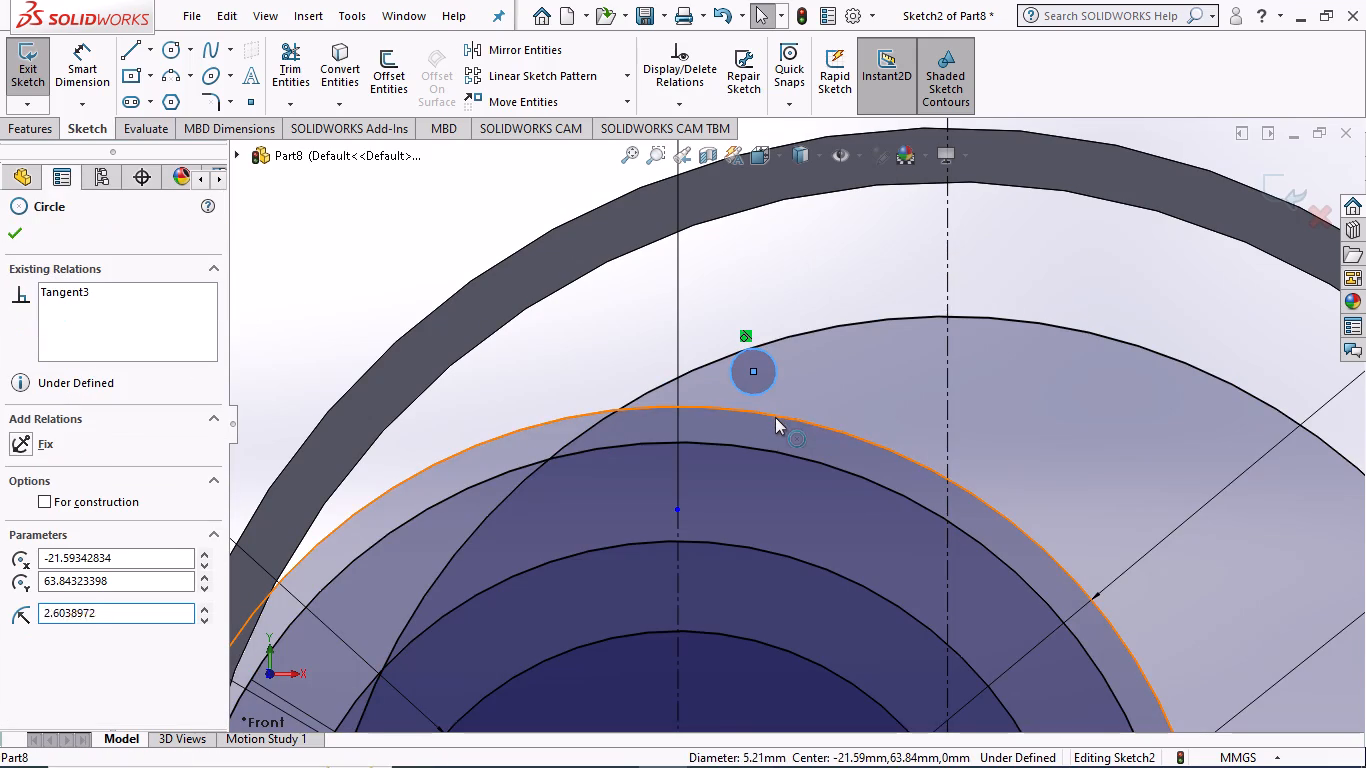
pyautogui.click(860, 324)
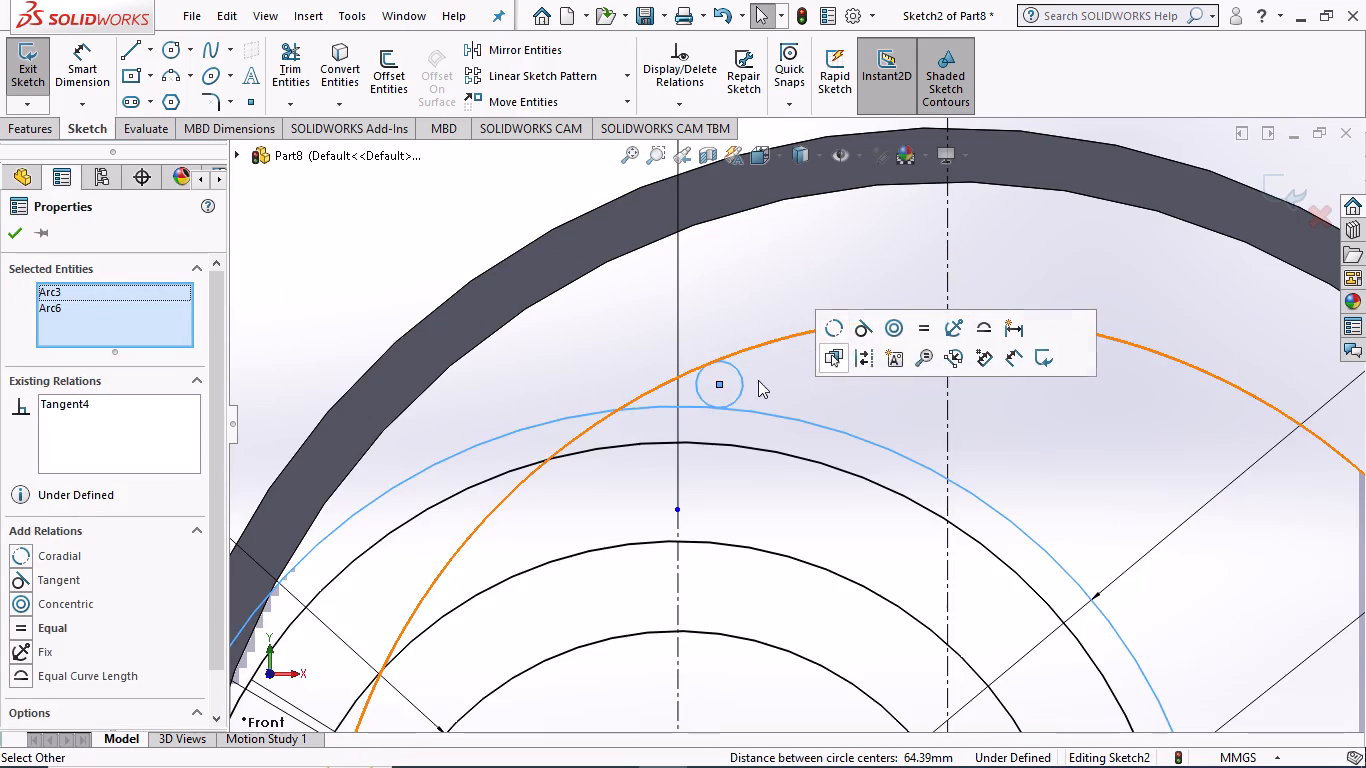
pyautogui.click(10, 230)
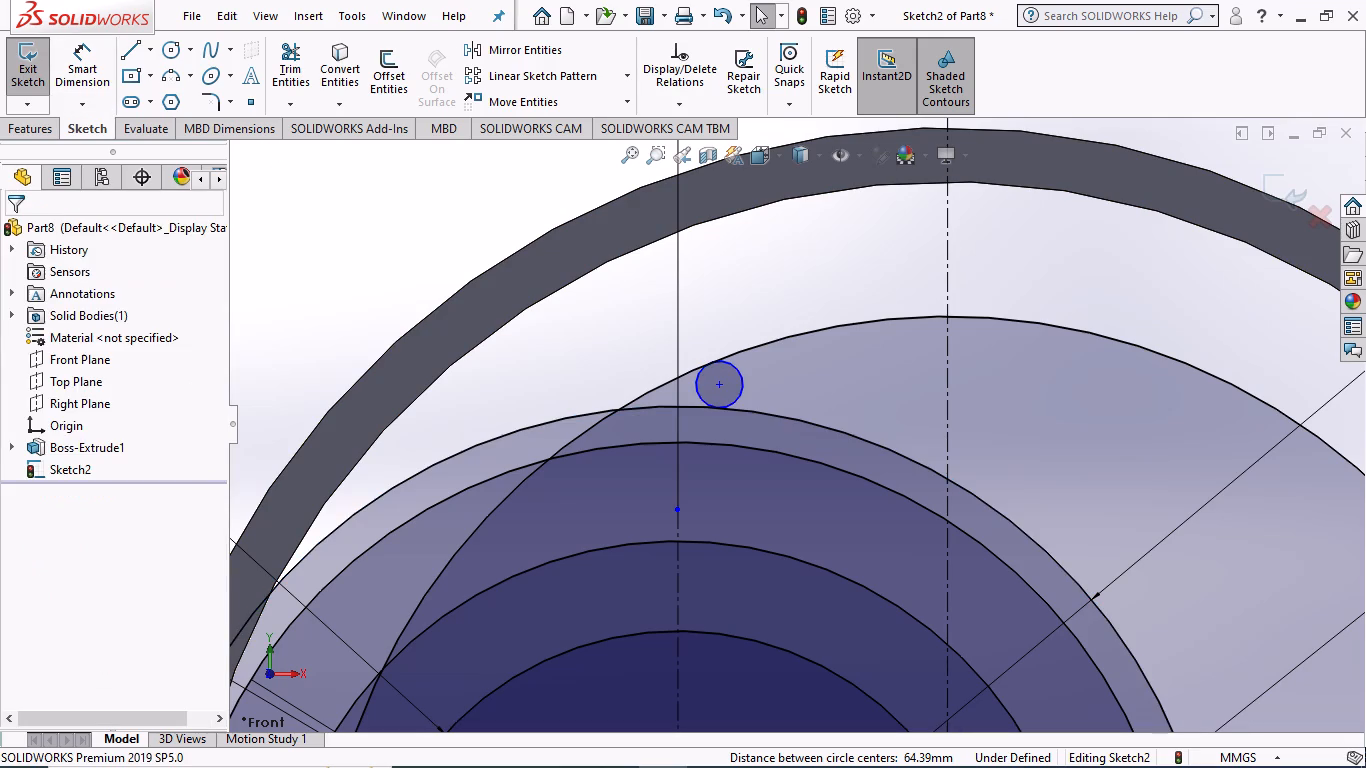
# Trim the +X side of the small circle, leaving an arc between its two tangent points.
pyautogui.click(281, 71)
pyautogui.click(741, 385)
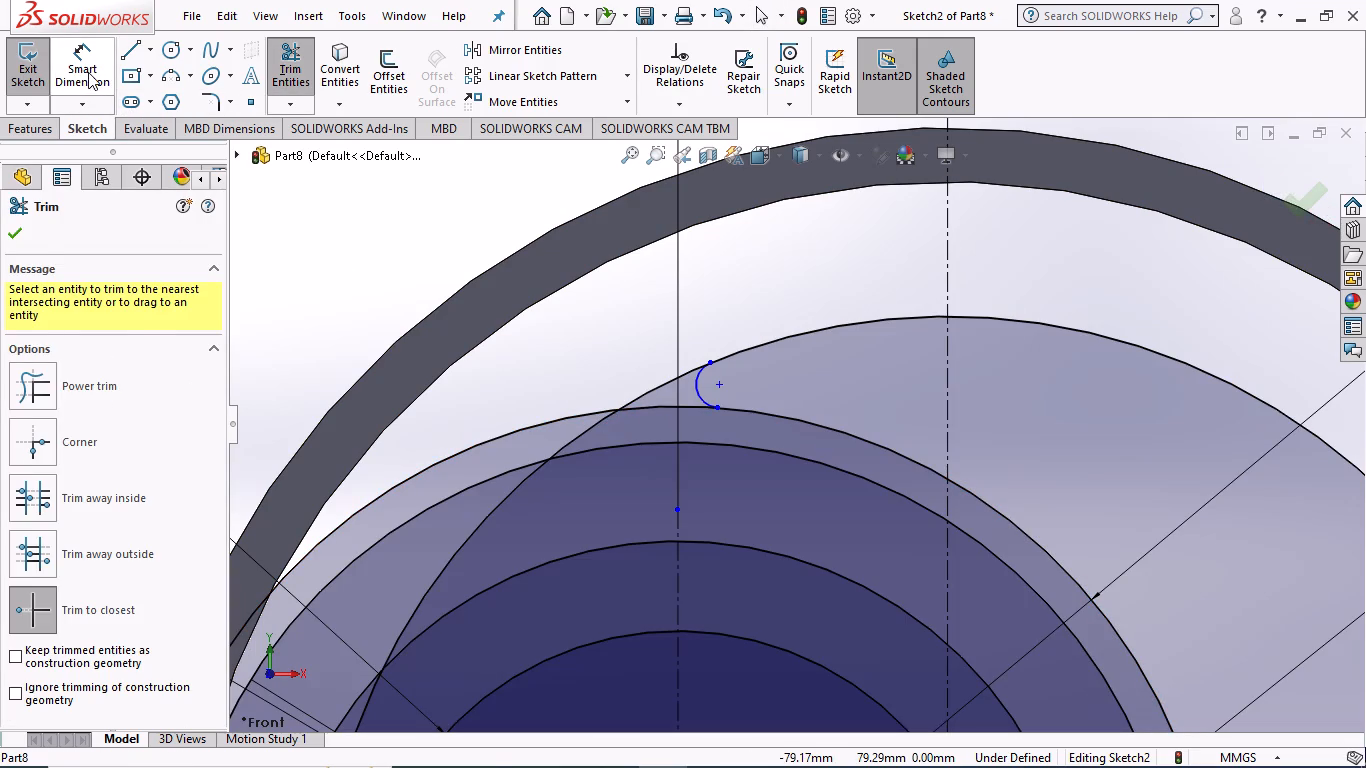
# Dimension the small tangent arc to a 6 mm radius.
pyautogui.click(88, 72)
pyautogui.click(696, 385)
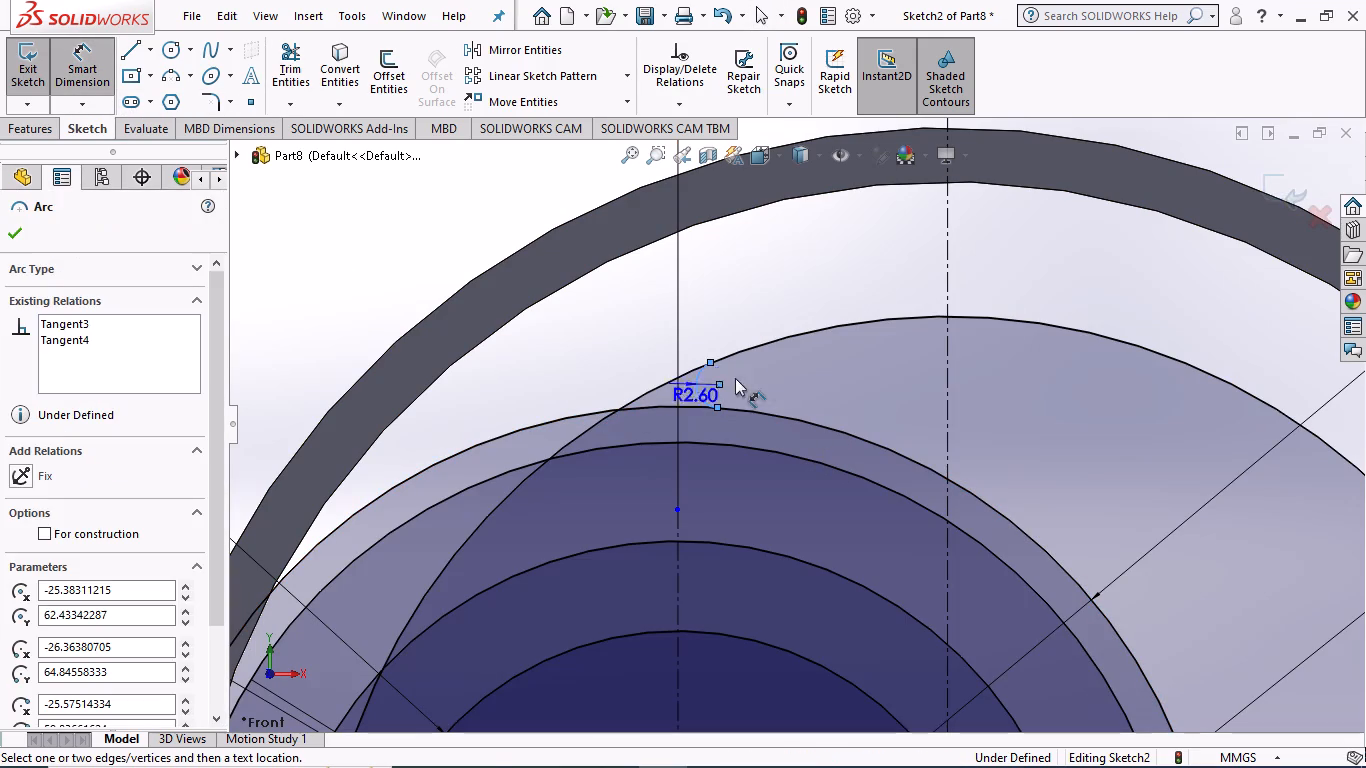
pyautogui.click(782, 371)
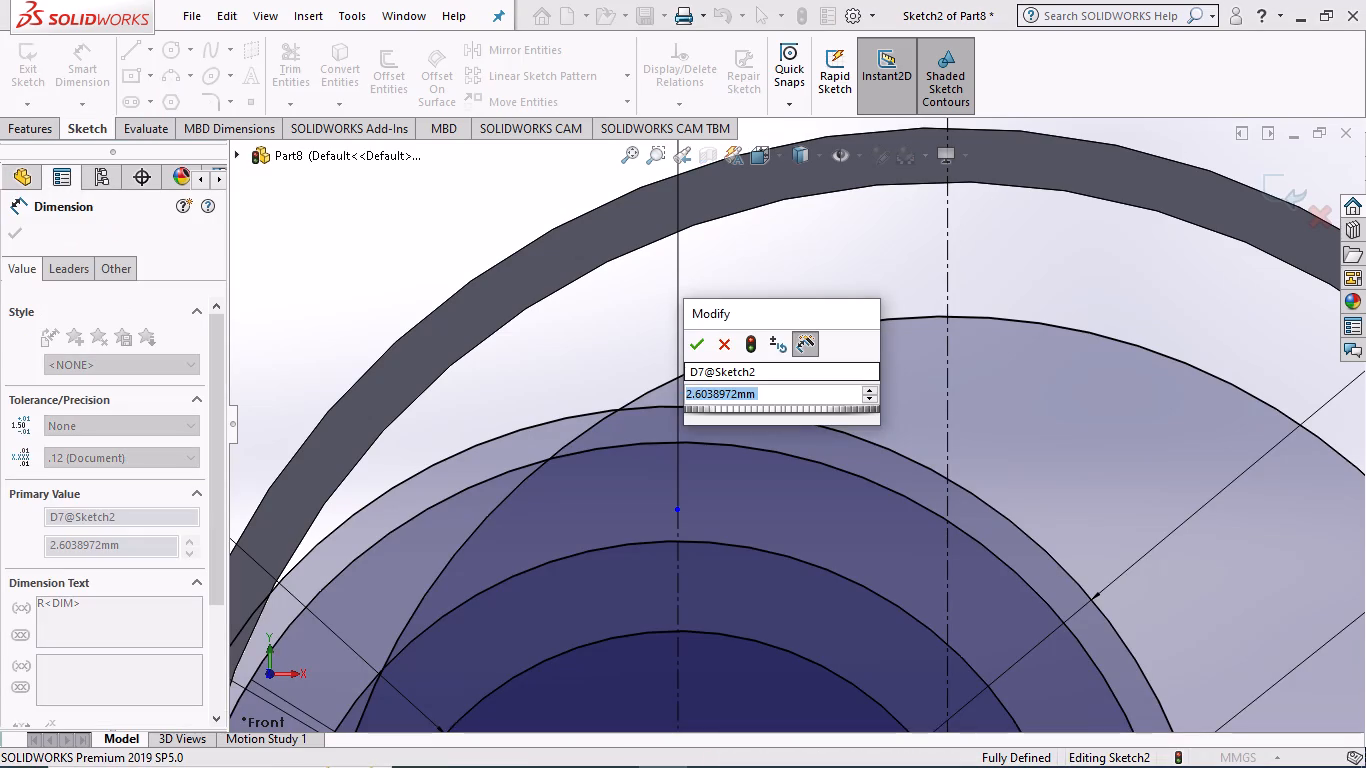
pyautogui.press('6')
pyautogui.press('Return')
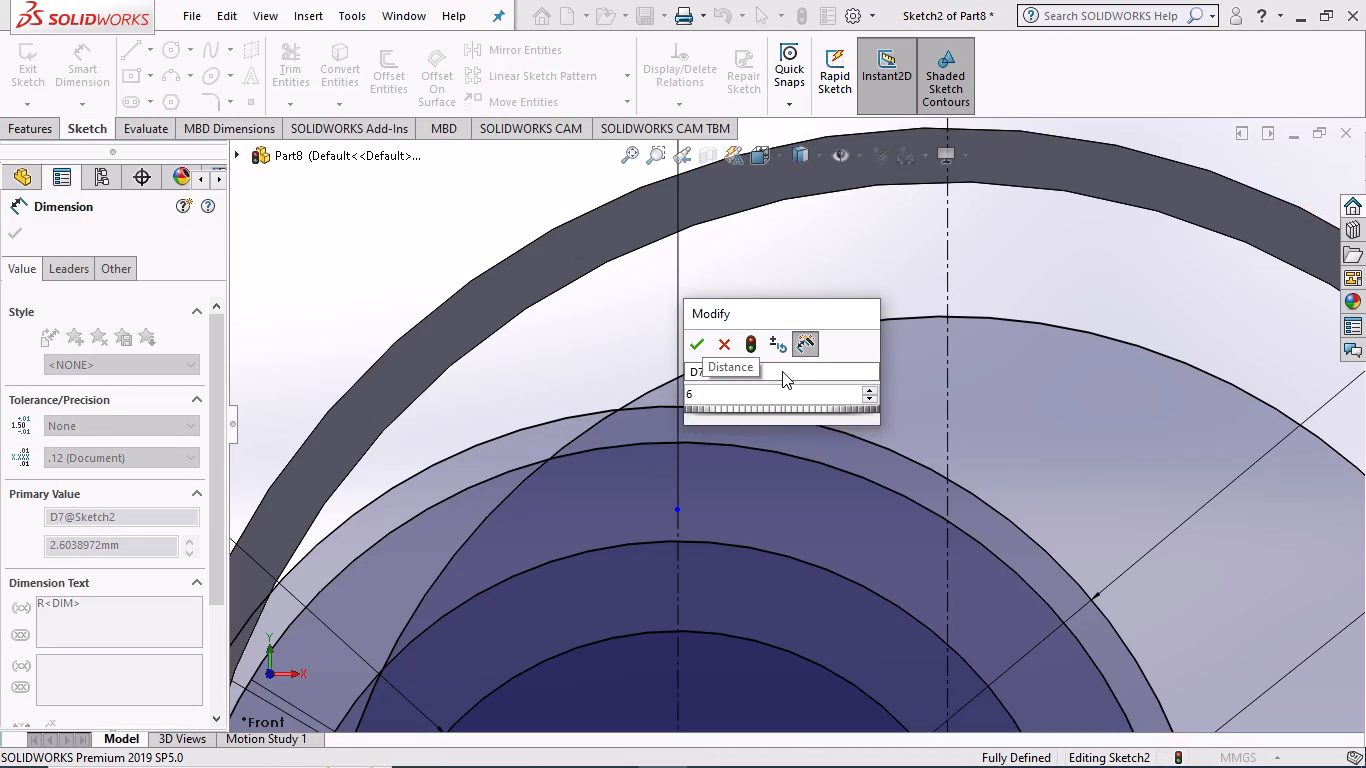
# Mirror the 6 mm radius arc about the horizontal centerline, keeping the original.
pyautogui.scroll(4, 911, 444)
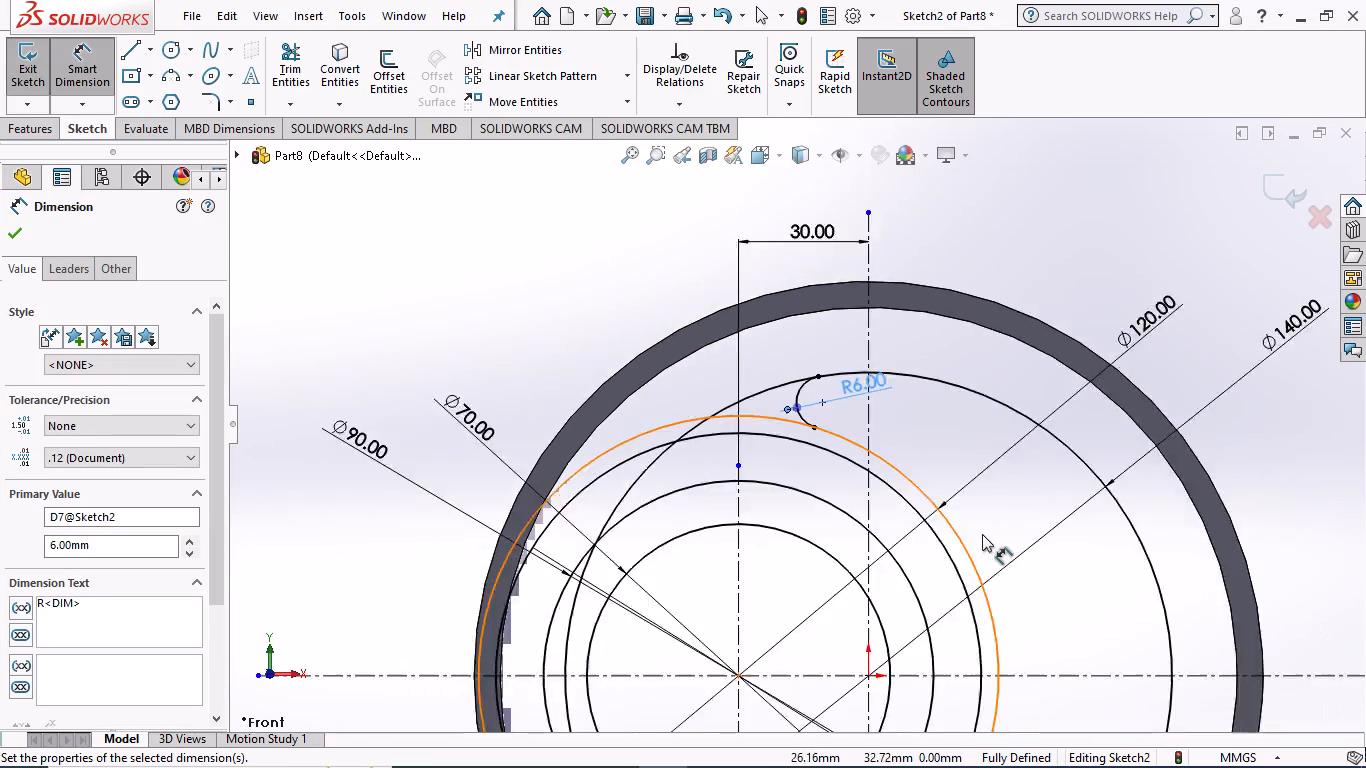
pyautogui.scroll(3, 982, 534)
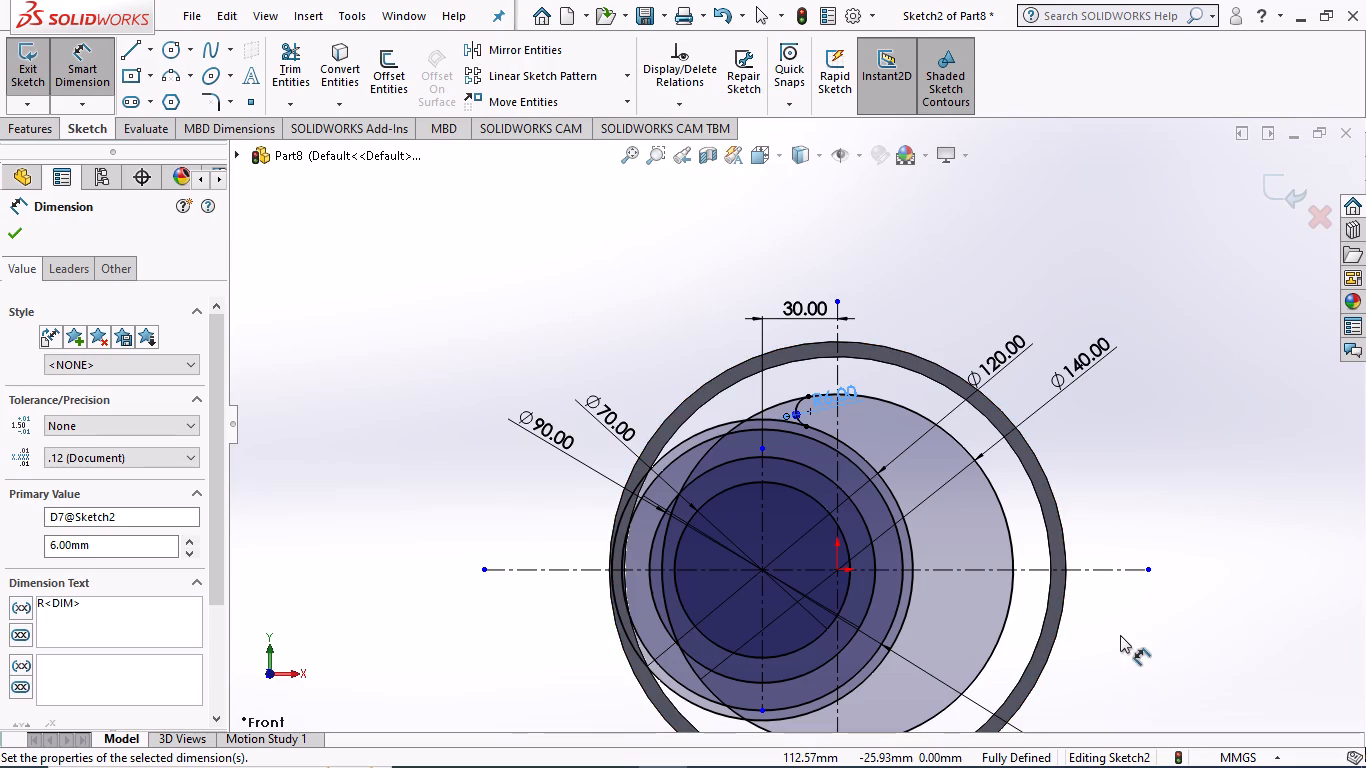
pyautogui.scroll(1, 981, 553)
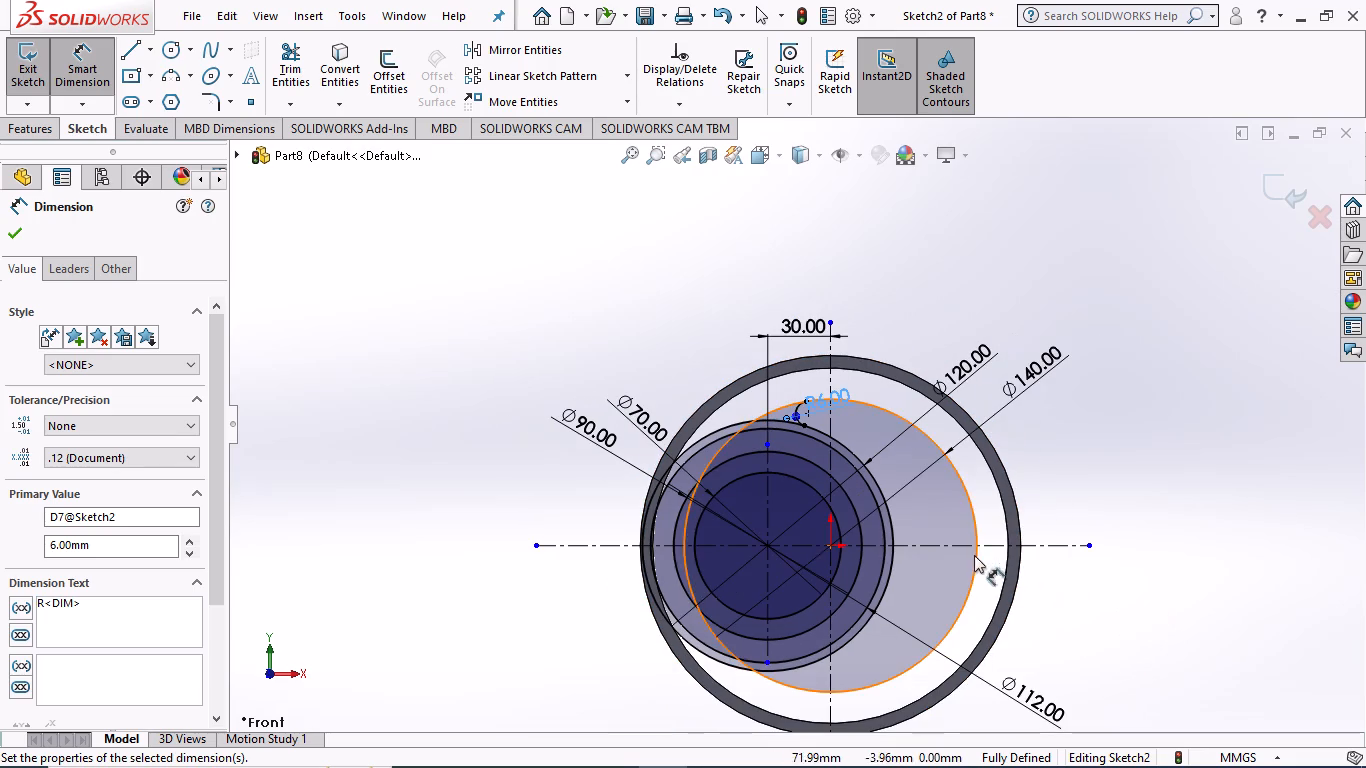
pyautogui.scroll(1, 917, 596)
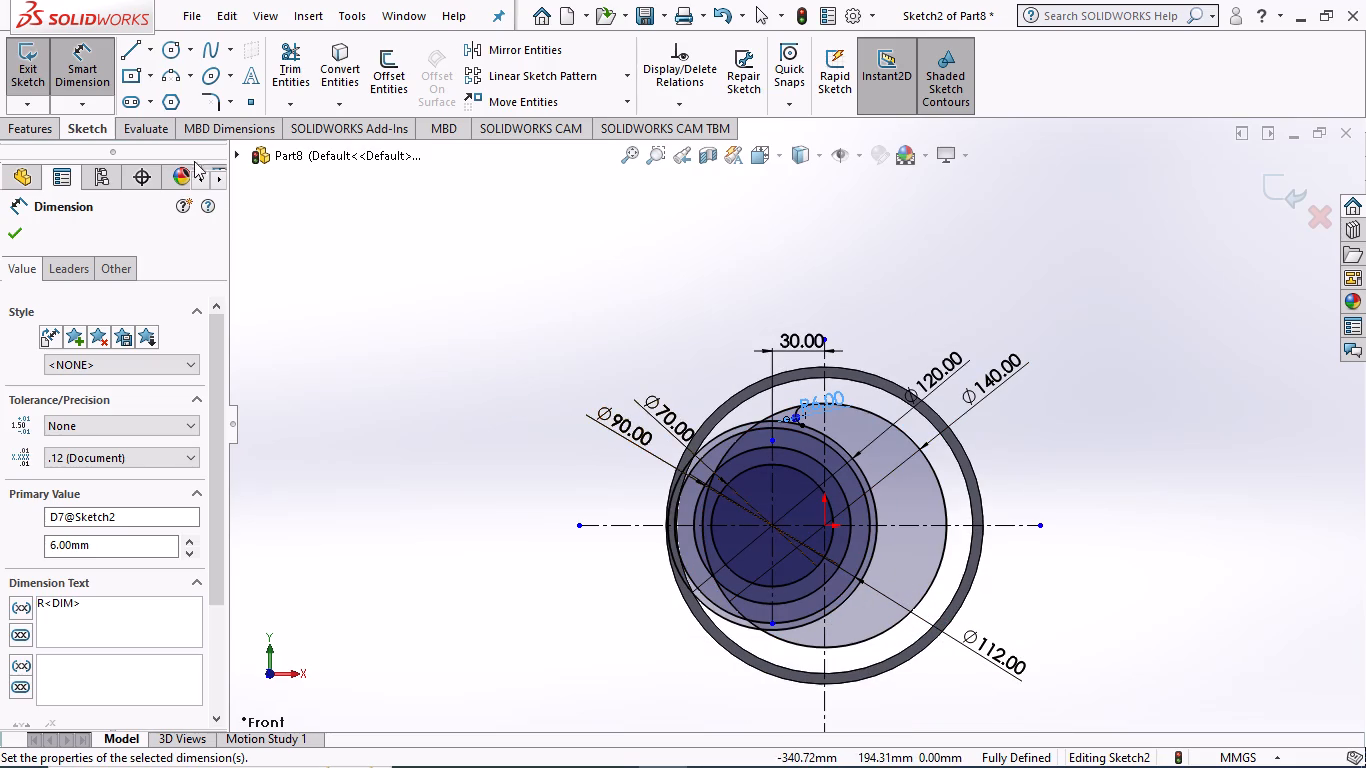
pyautogui.click(514, 48)
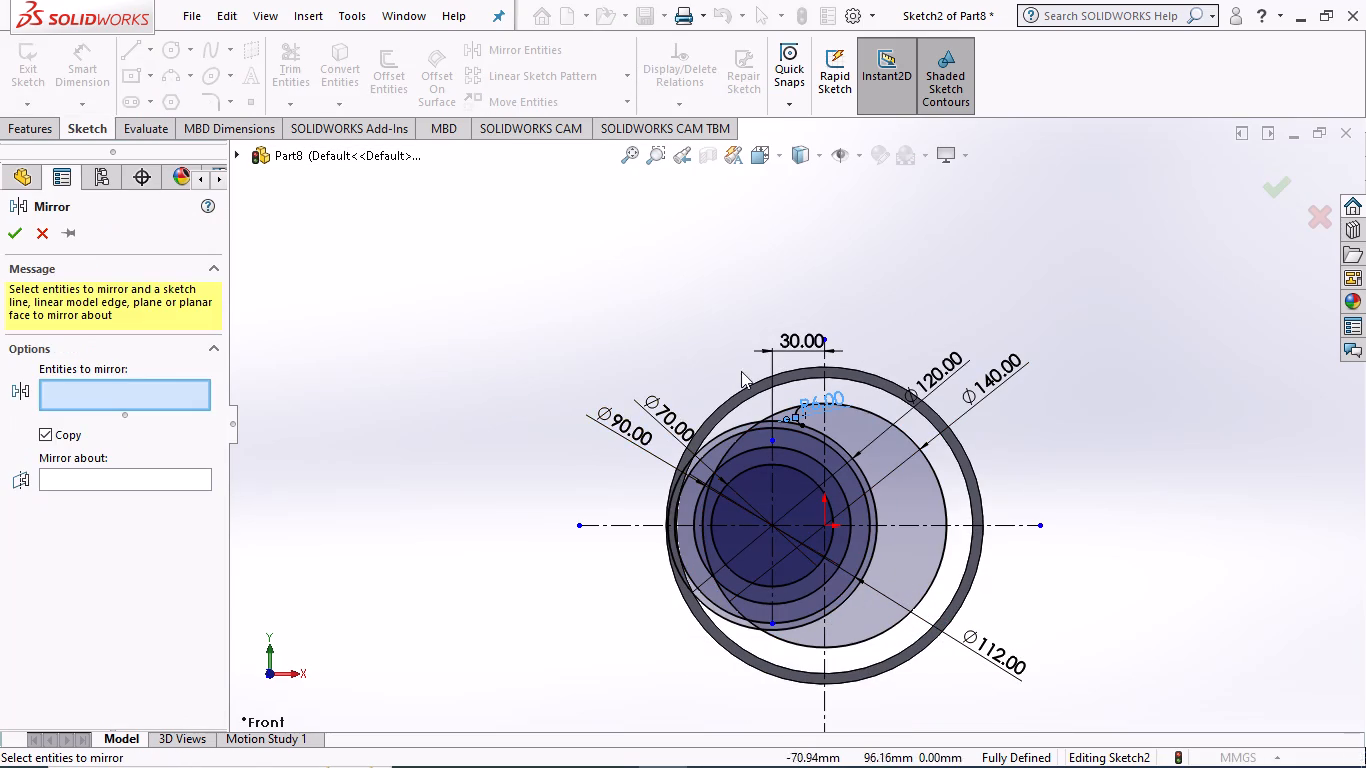
pyautogui.scroll(-3, 816, 402)
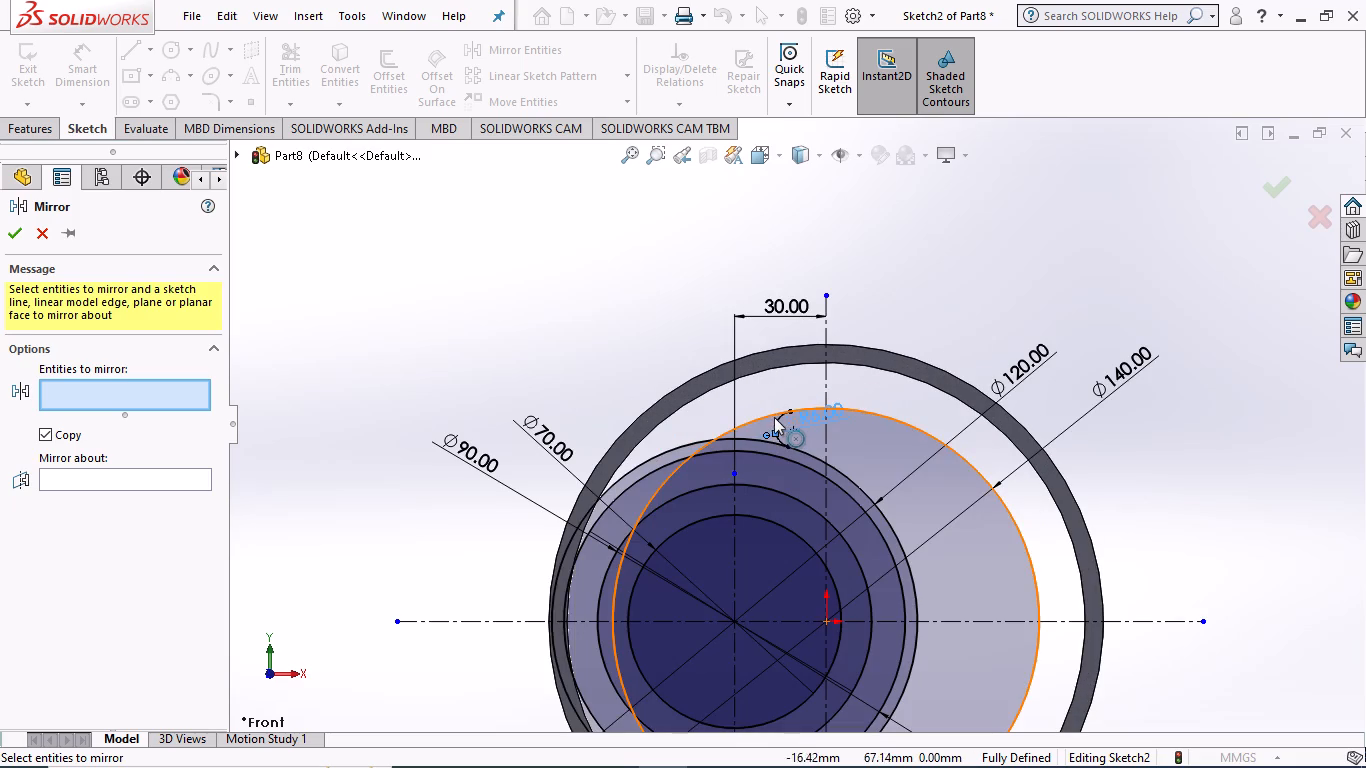
pyautogui.click(776, 422)
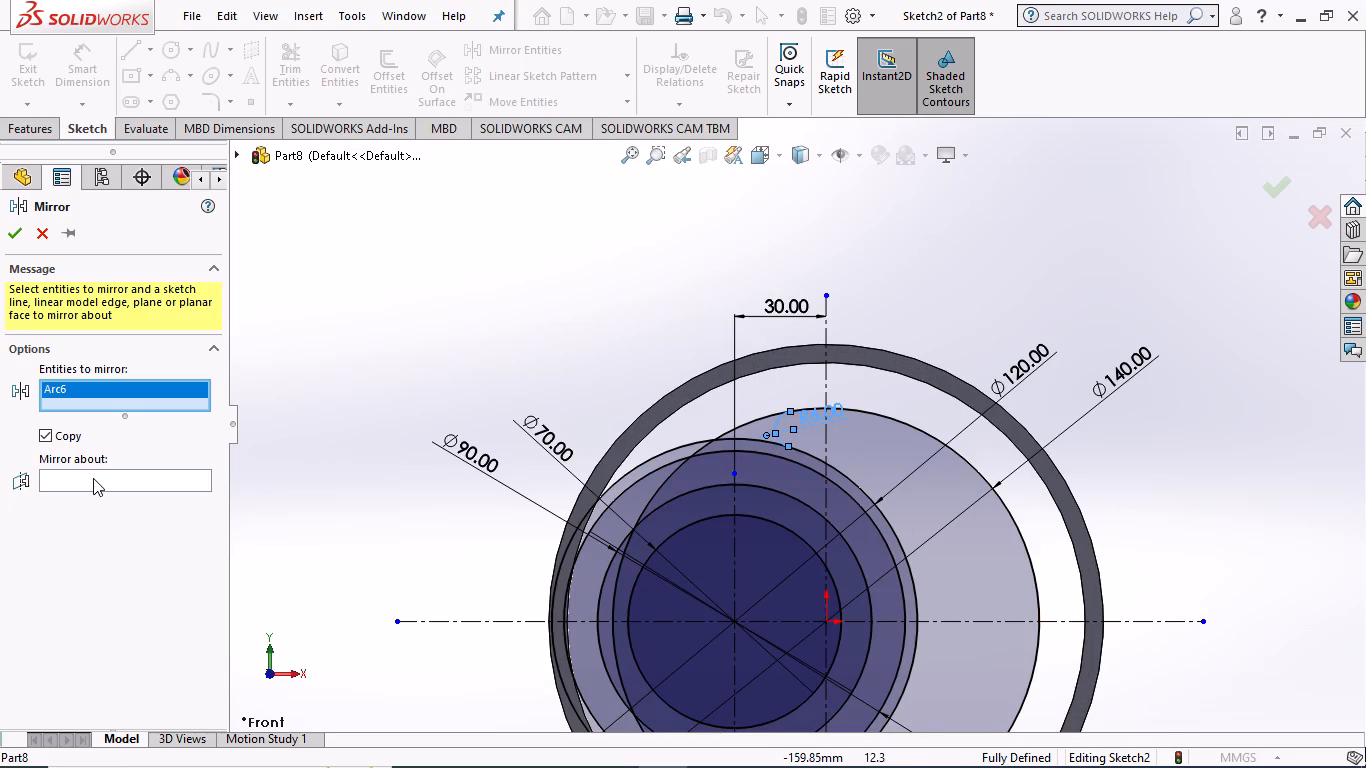
pyautogui.click(94, 478)
pyautogui.click(459, 625)
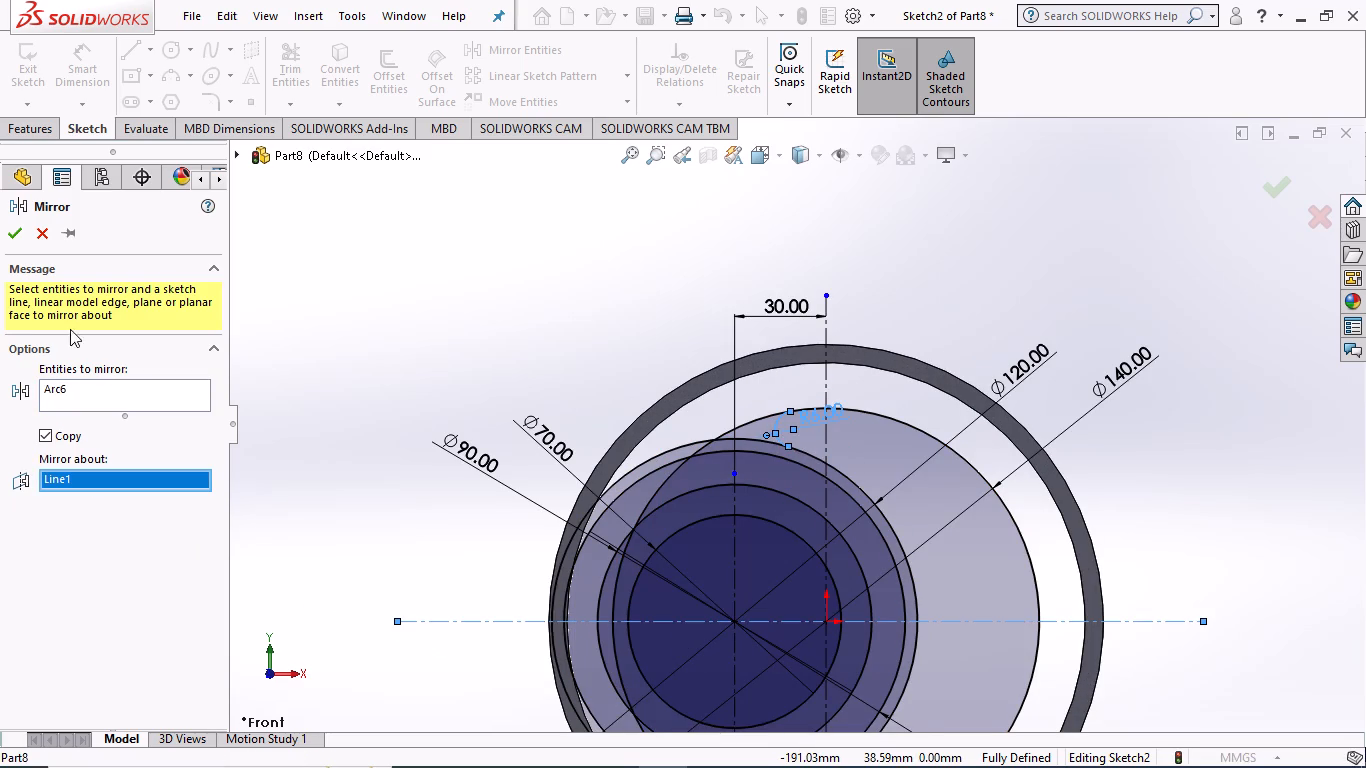
pyautogui.click(14, 226)
# Trim the 120 mm circle's upper -X portion, from the horizontal centerline up to the upper small arc.
pyautogui.scroll(2, 714, 582)
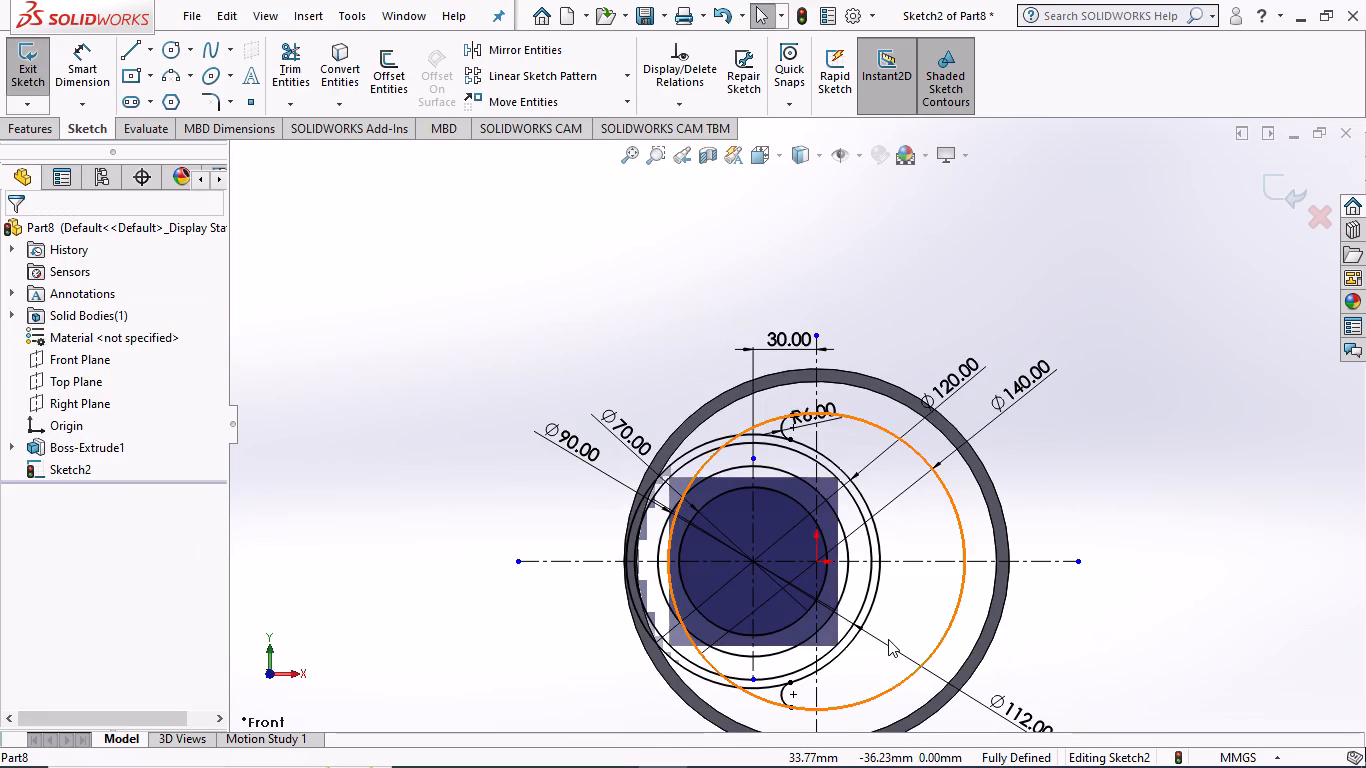
pyautogui.scroll(1, 729, 653)
pyautogui.scroll(-2, 752, 577)
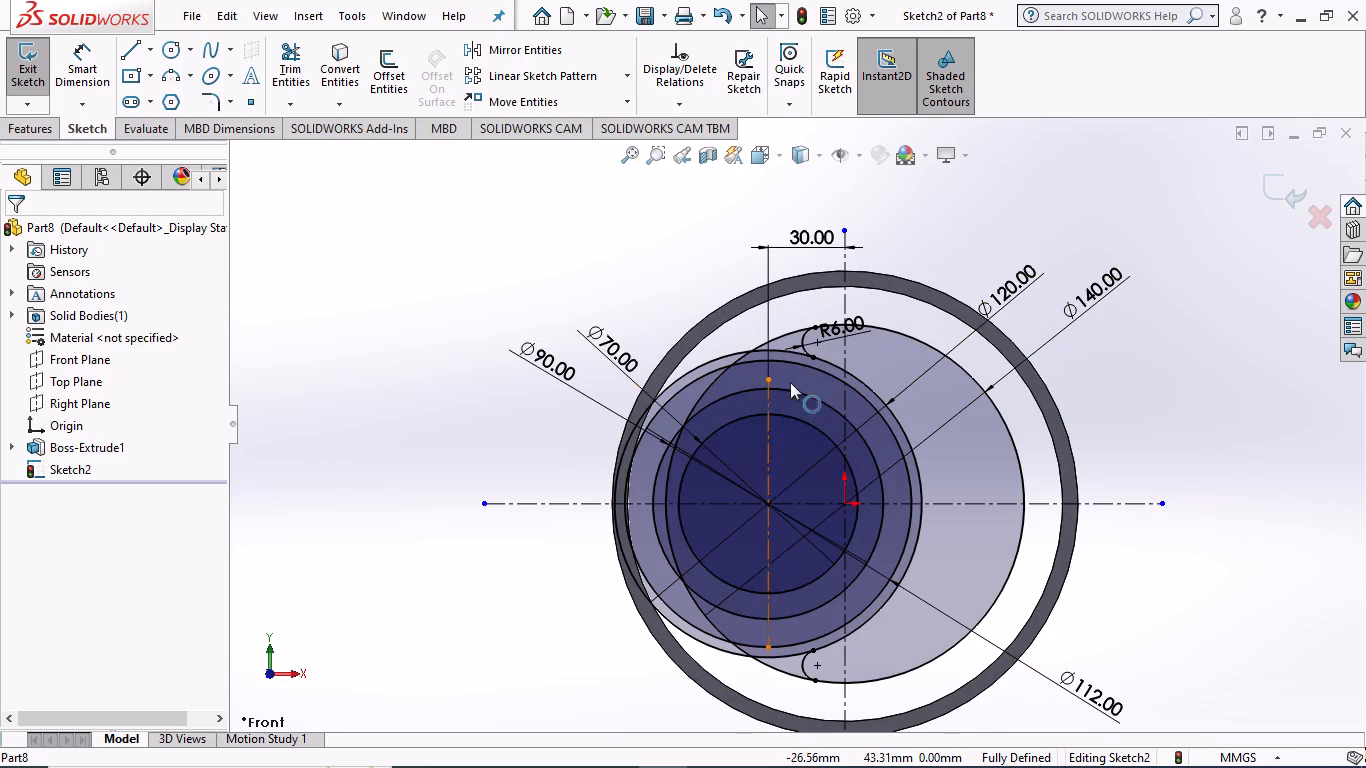
pyautogui.scroll(-3, 798, 375)
pyautogui.scroll(3, 807, 384)
pyautogui.scroll(1, 850, 510)
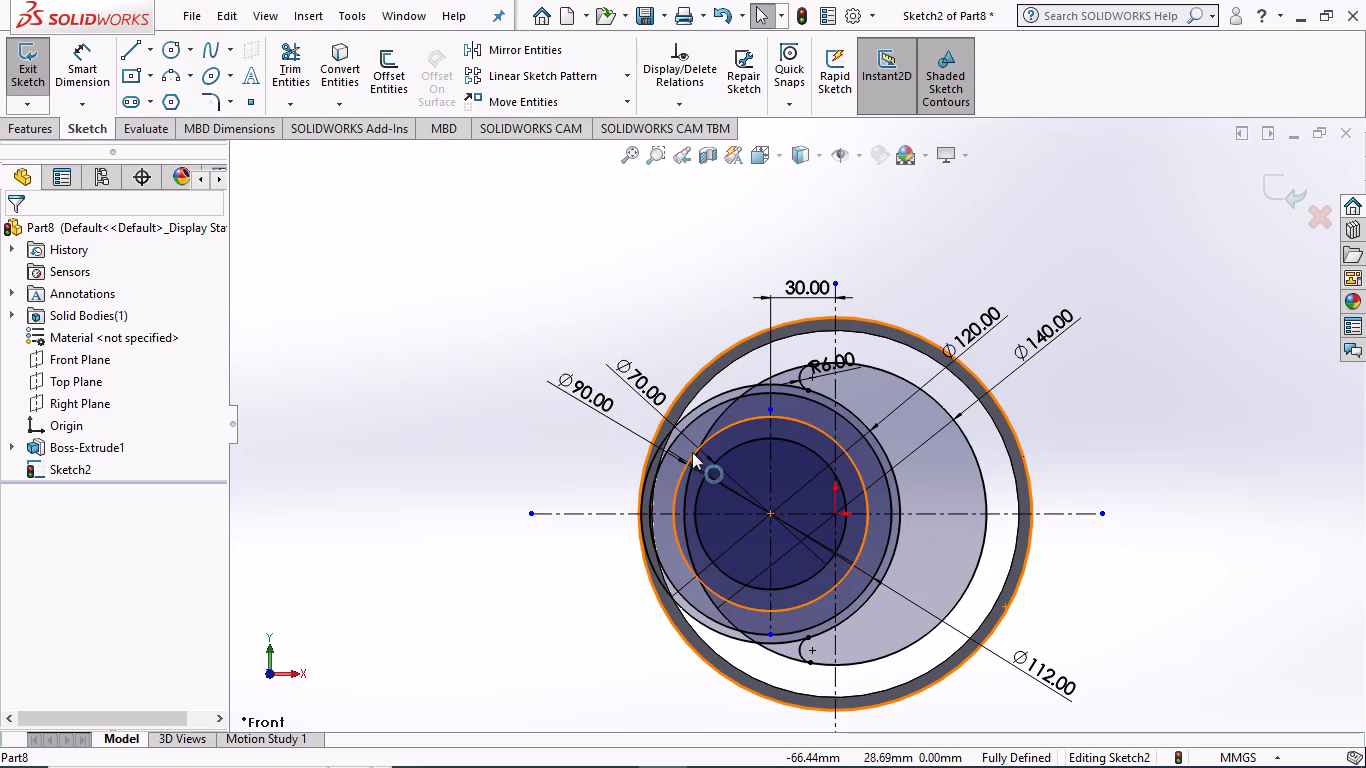
pyautogui.click(294, 62)
pyautogui.scroll(-3, 744, 461)
pyautogui.click(685, 348)
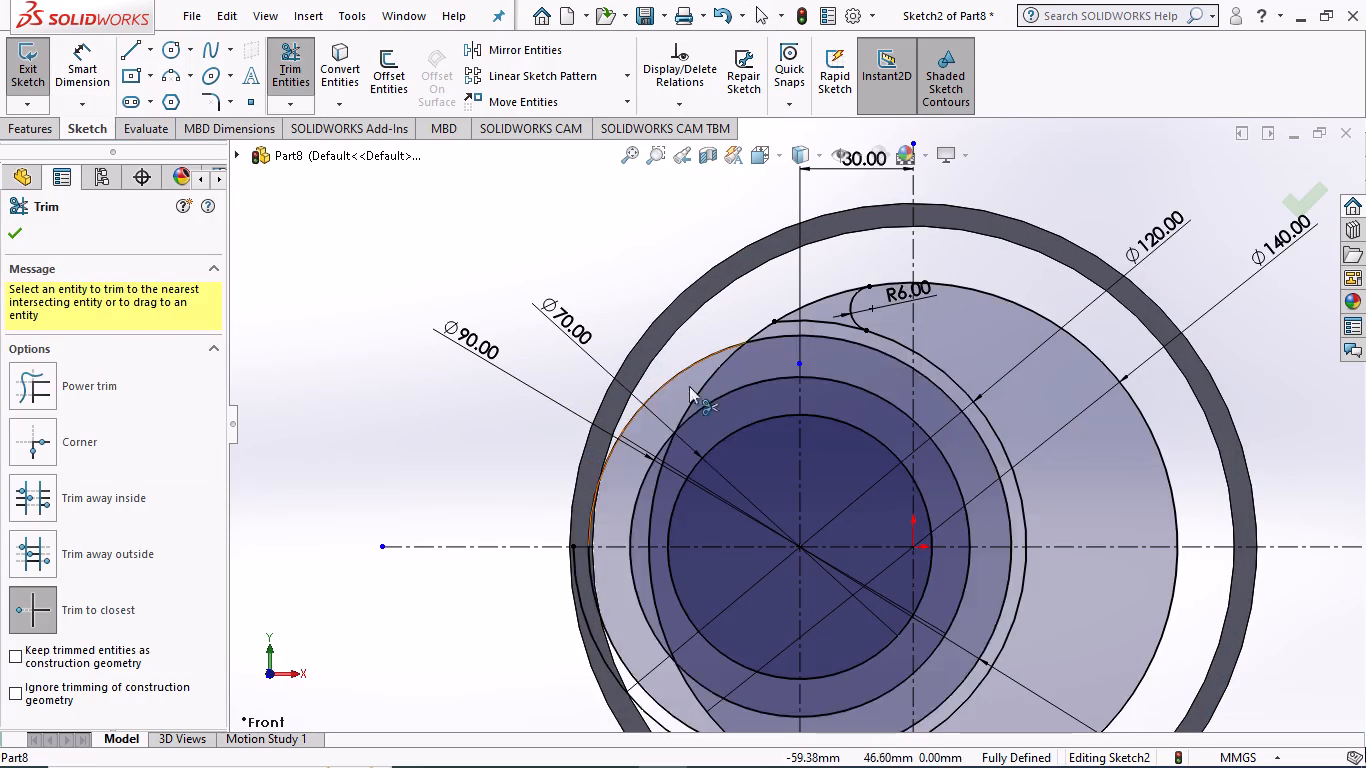
pyautogui.click(820, 319)
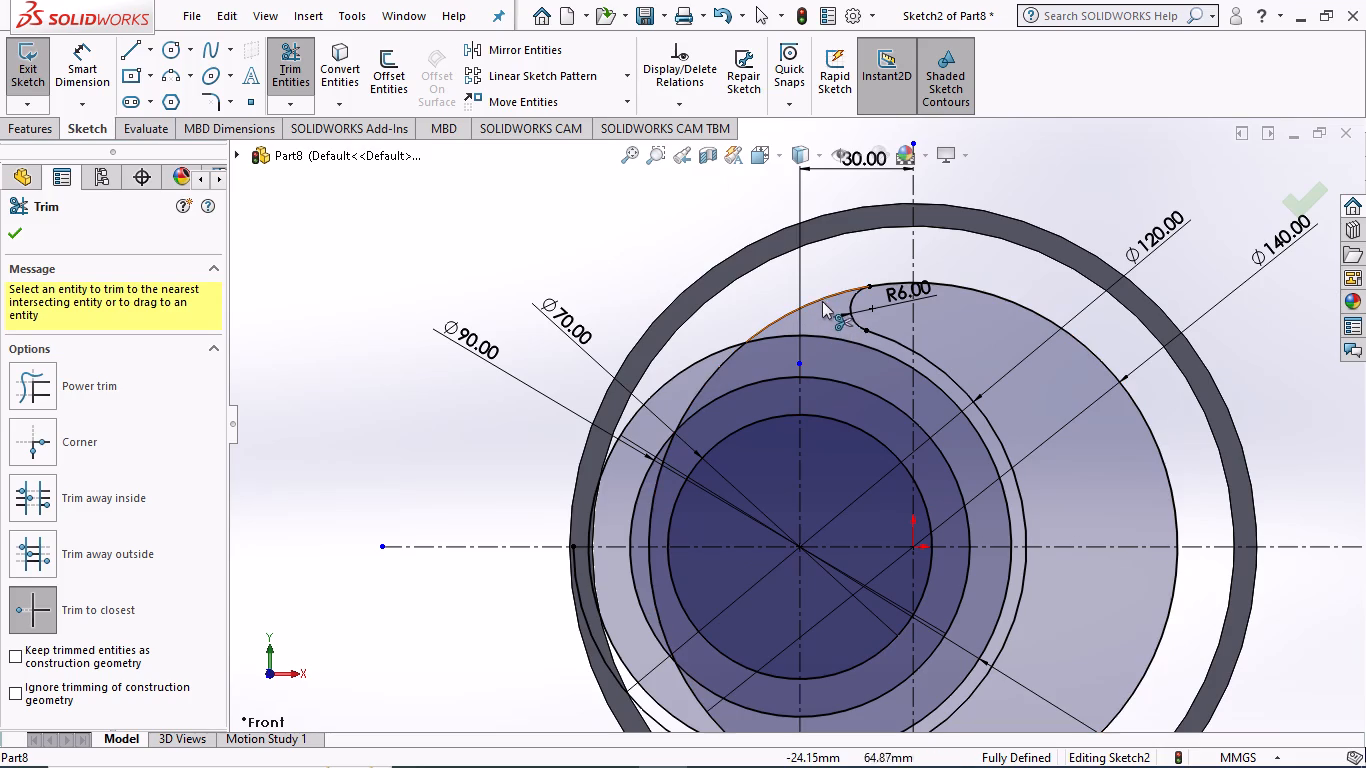
# Trim away the 140 mm circle's entire -X portion between the upper and lower small arcs.
pyautogui.click(822, 296)
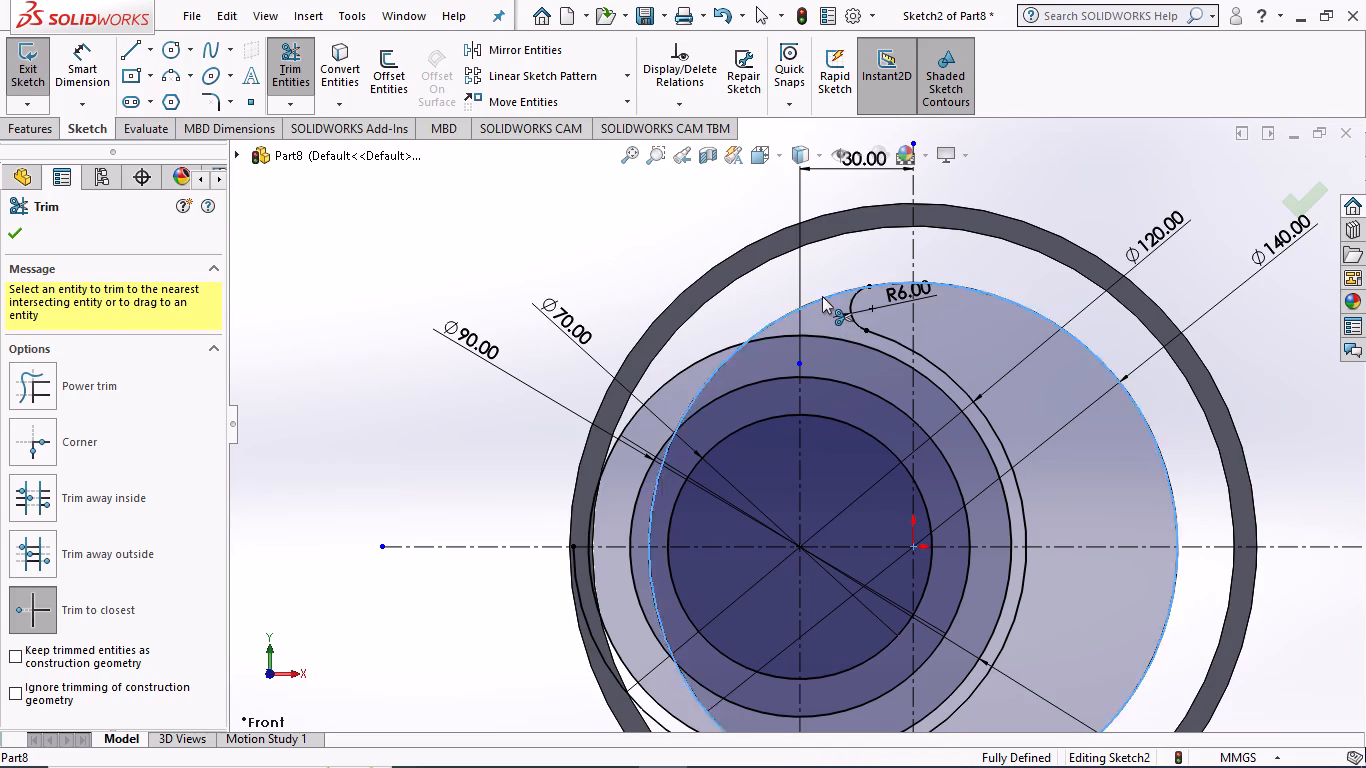
pyautogui.scroll(2, 907, 563)
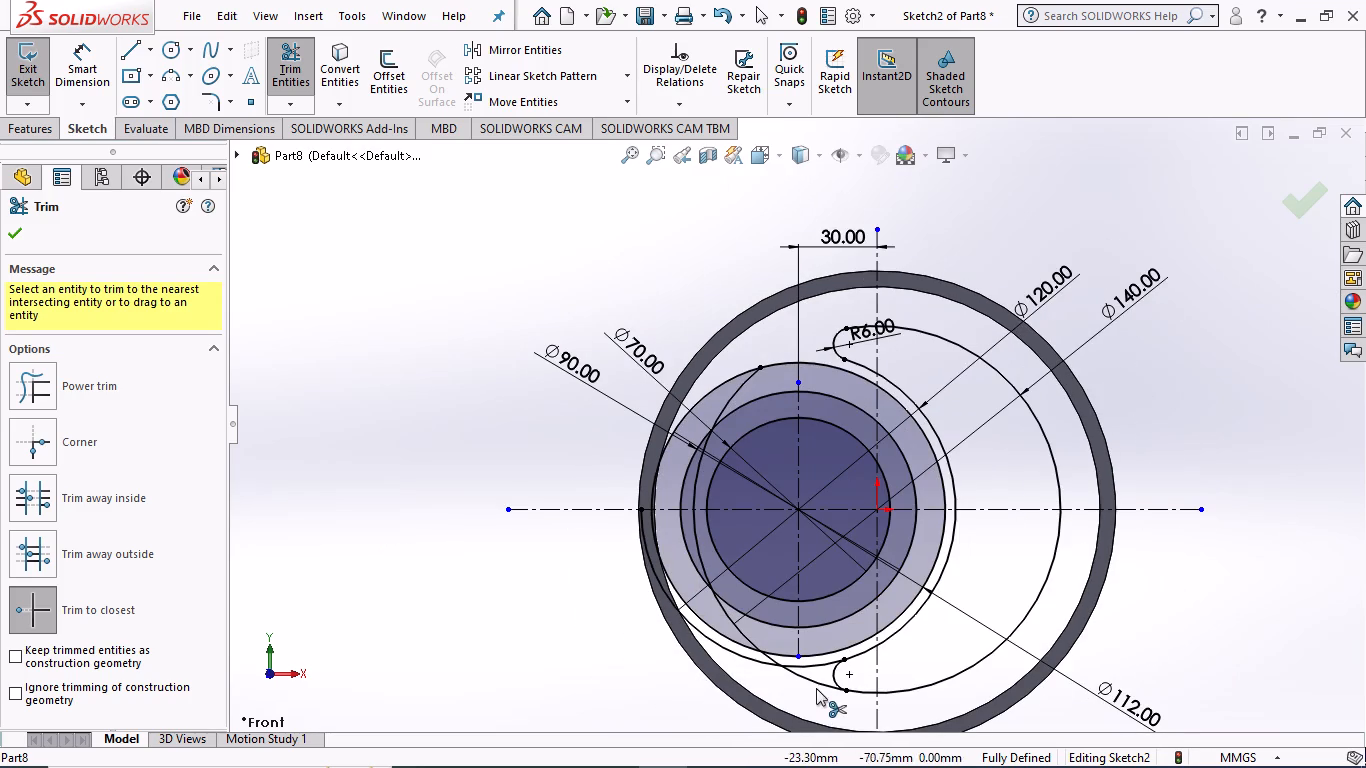
pyautogui.click(817, 681)
pyautogui.scroll(-2, 769, 643)
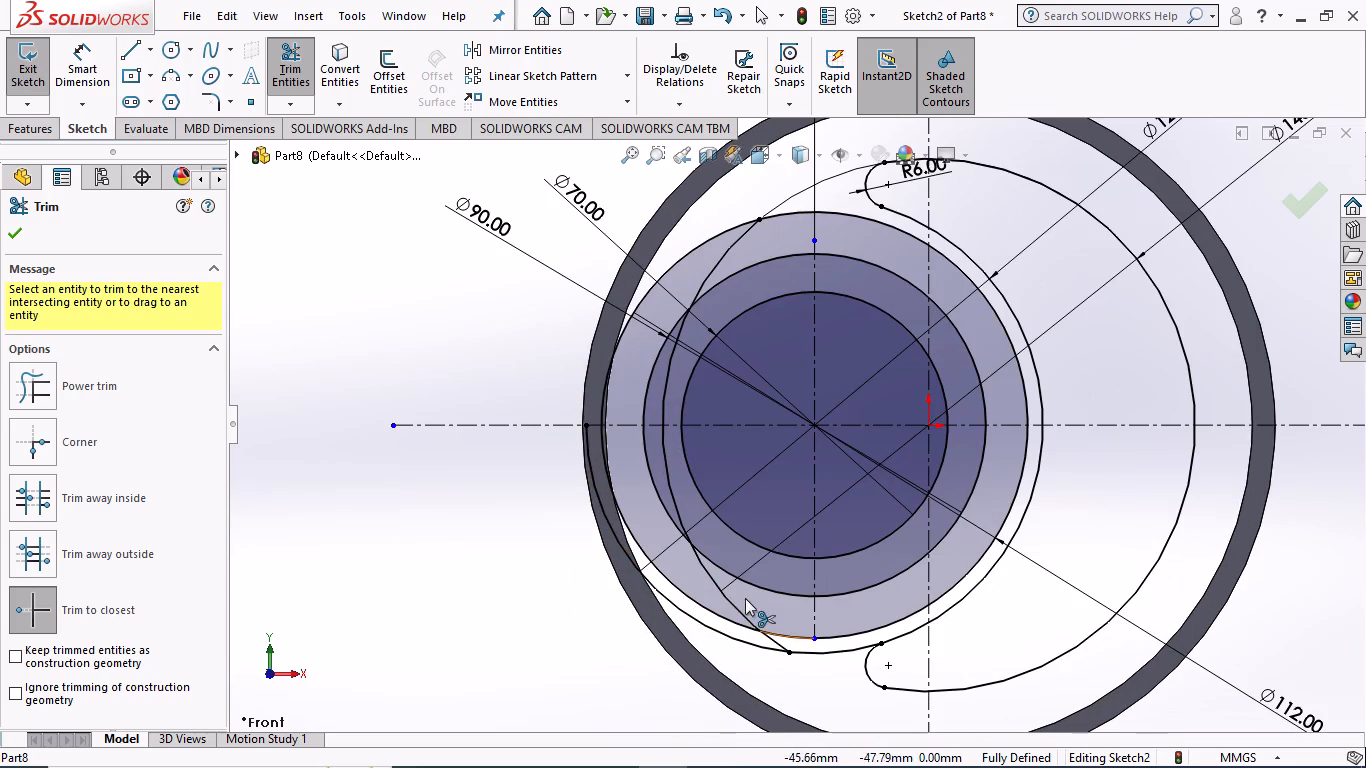
pyautogui.click(739, 611)
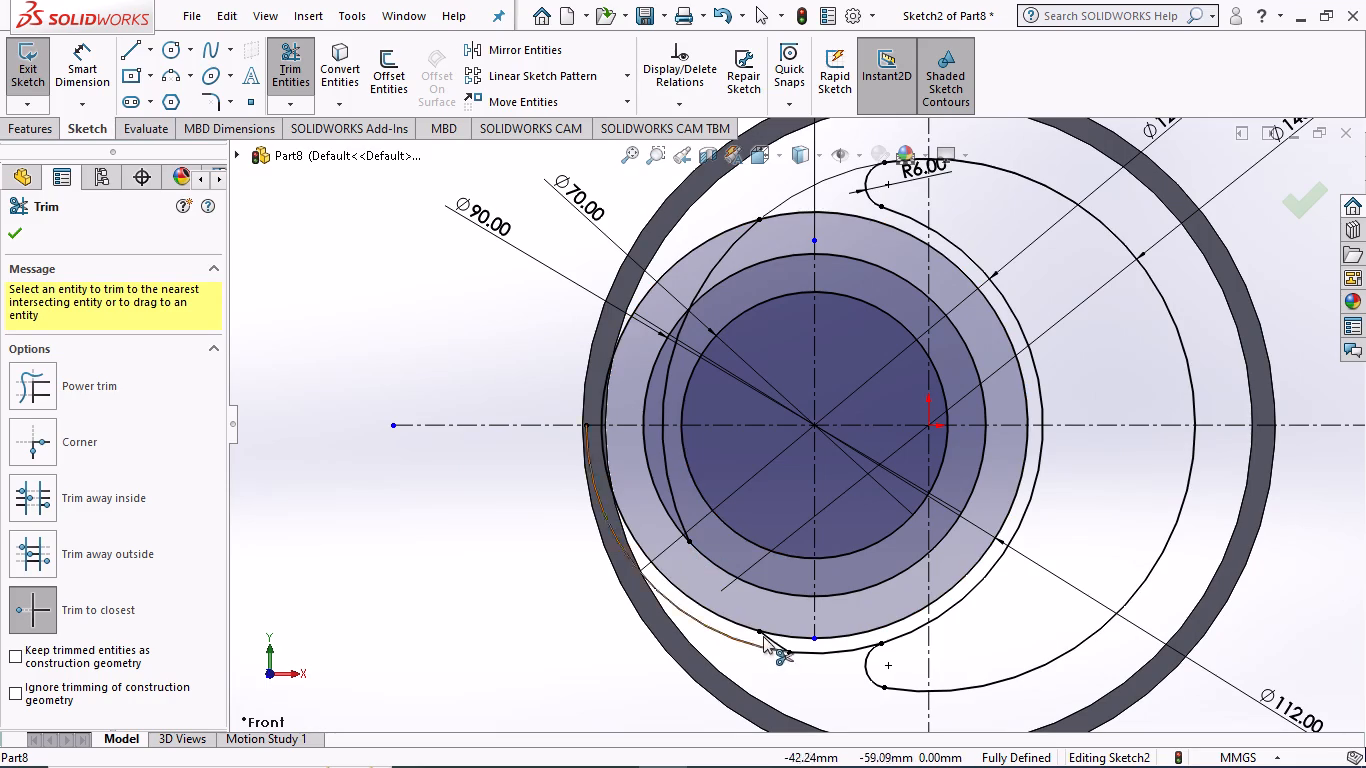
pyautogui.scroll(-3, 763, 635)
pyautogui.click(788, 609)
pyautogui.scroll(1, 711, 551)
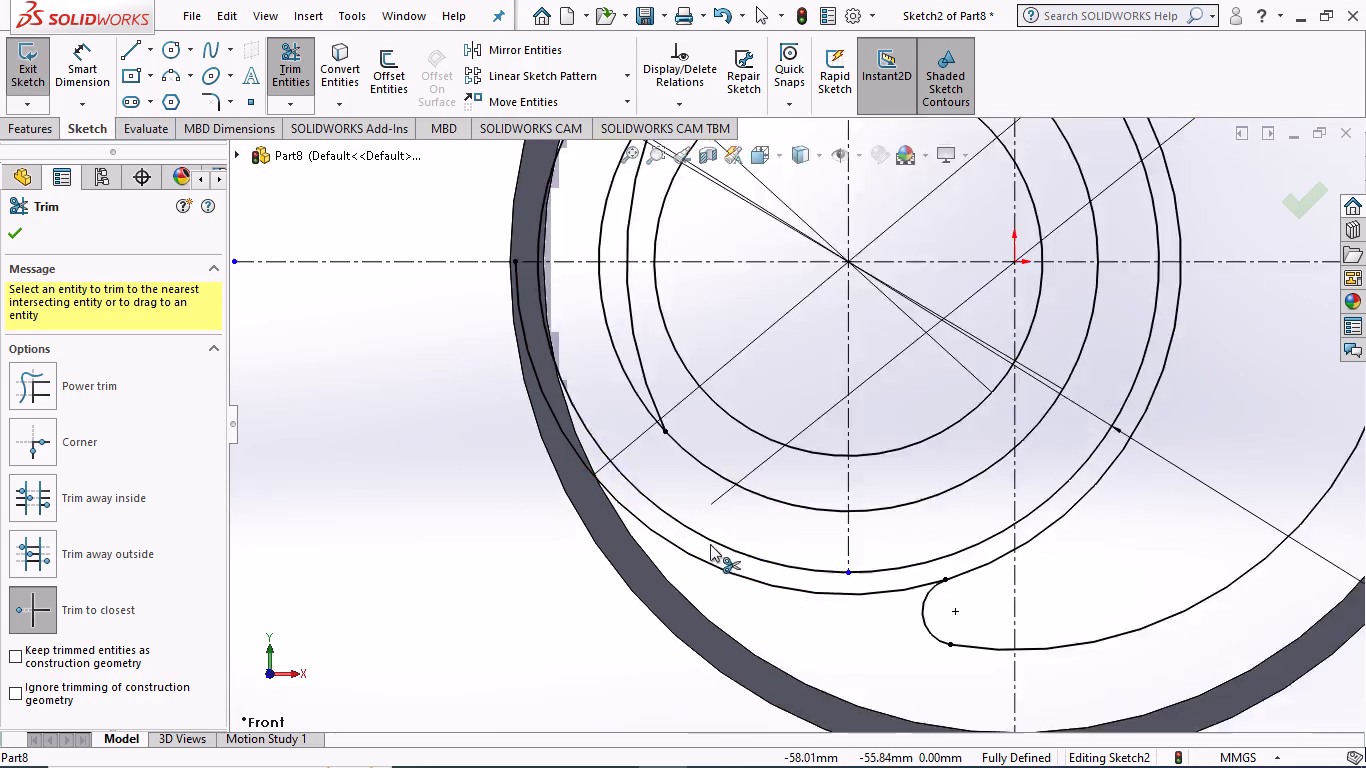
pyautogui.scroll(2, 710, 544)
pyautogui.click(682, 359)
pyautogui.scroll(1, 700, 285)
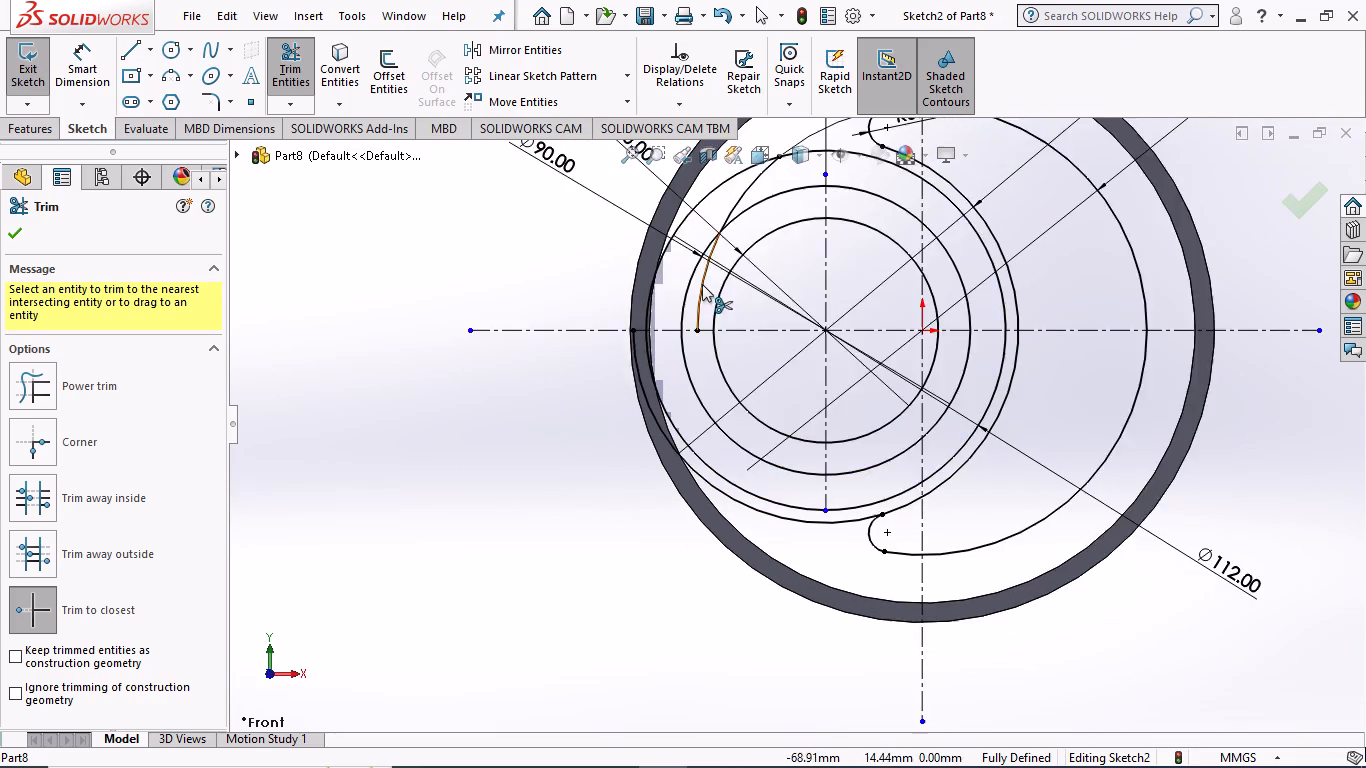
pyautogui.scroll(1, 702, 284)
pyautogui.click(720, 304)
pyautogui.scroll(1, 767, 229)
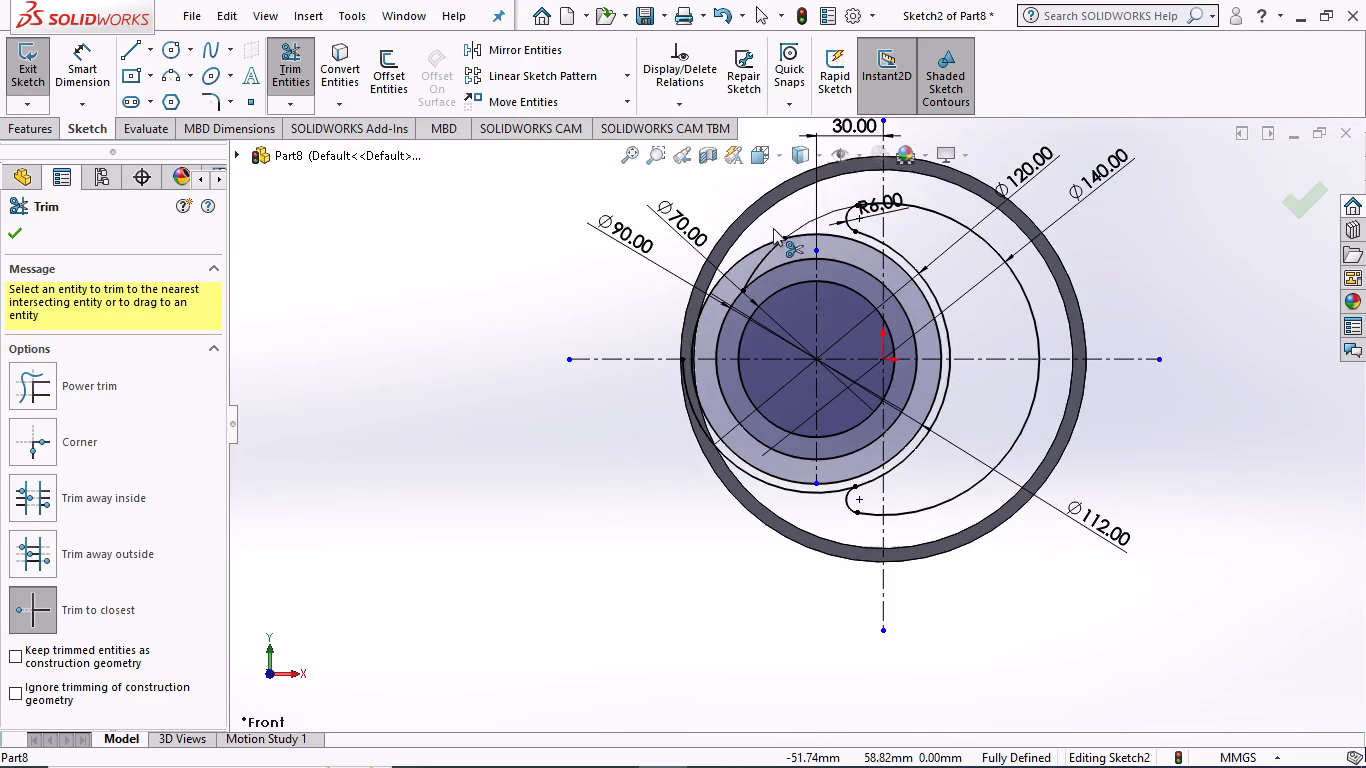
pyautogui.scroll(-2, 853, 213)
pyautogui.click(716, 300)
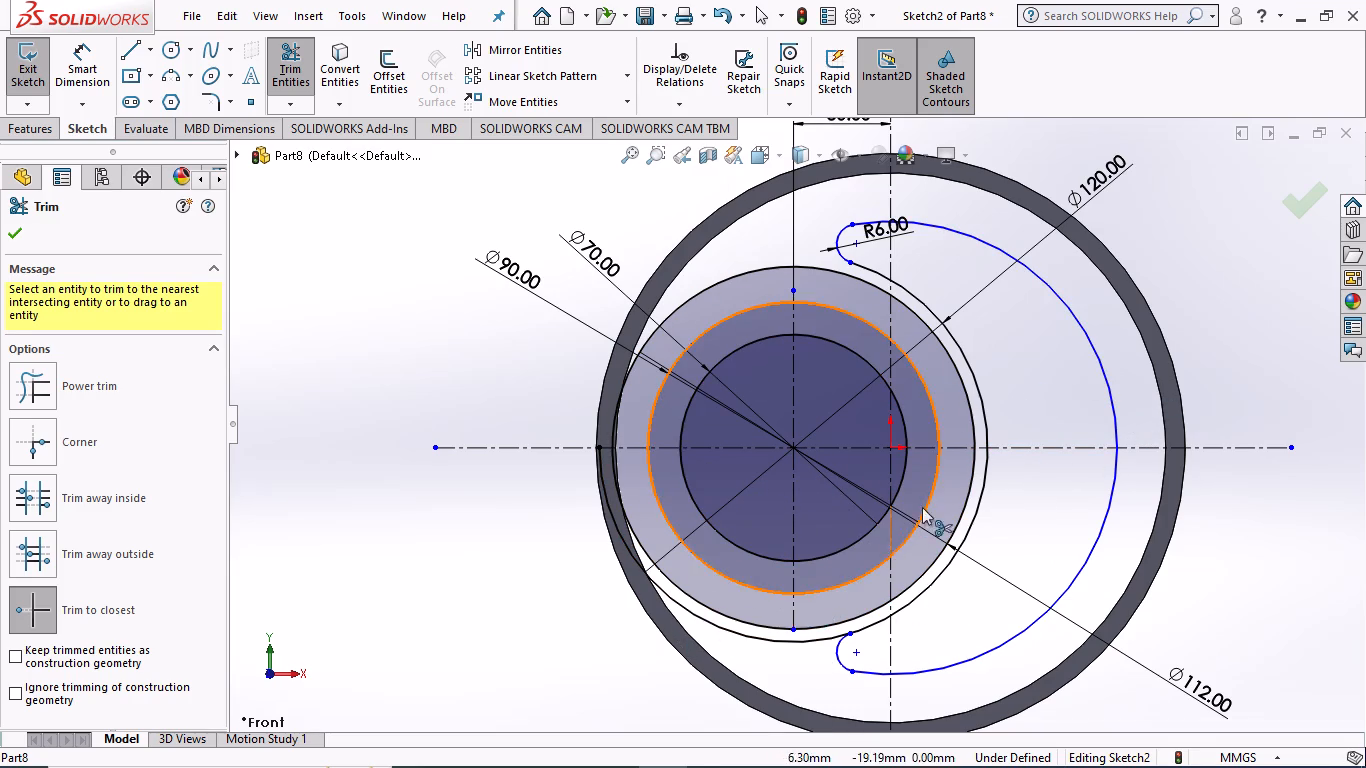
# Trim the 120 mm circle's remaining lower -X portion, leaving a closed crescent between the two small arcs.
pyautogui.click(811, 640)
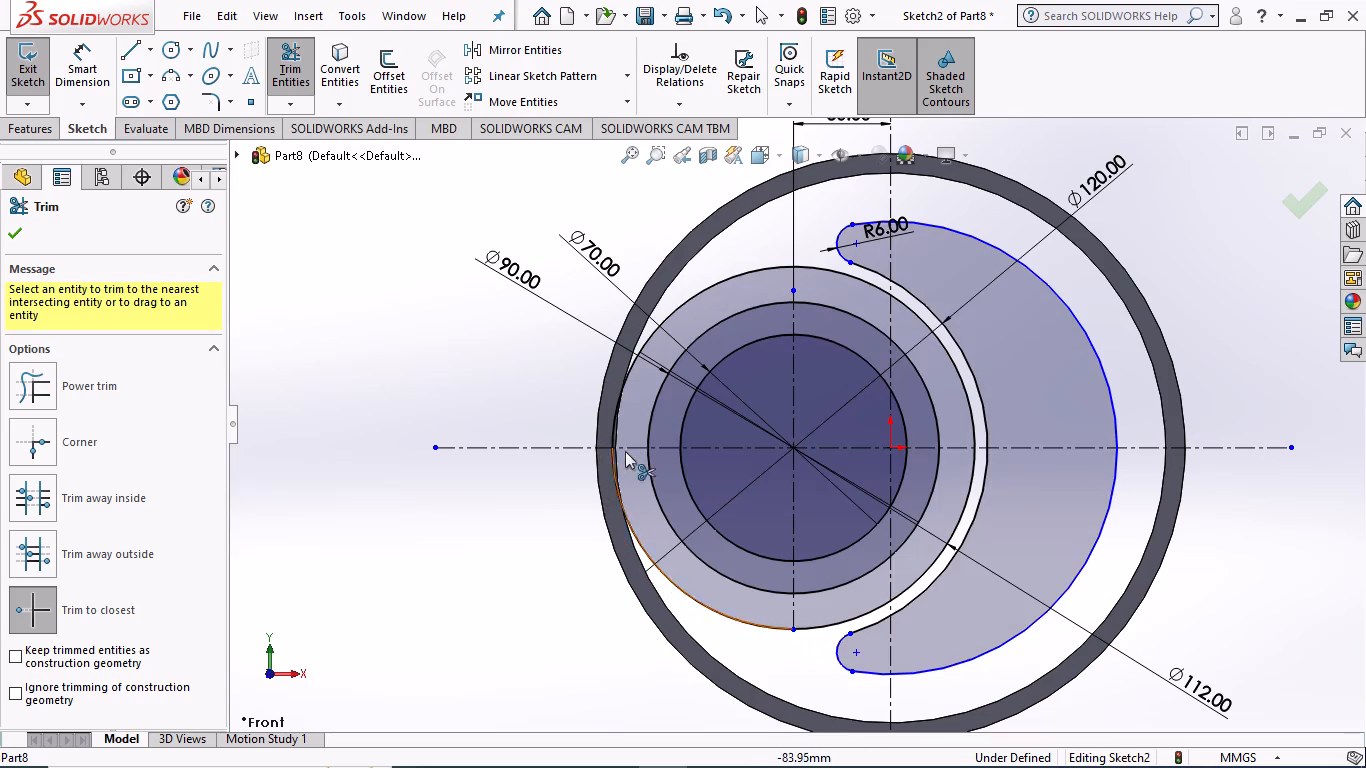
pyautogui.scroll(-2, 645, 411)
pyautogui.scroll(1, 948, 509)
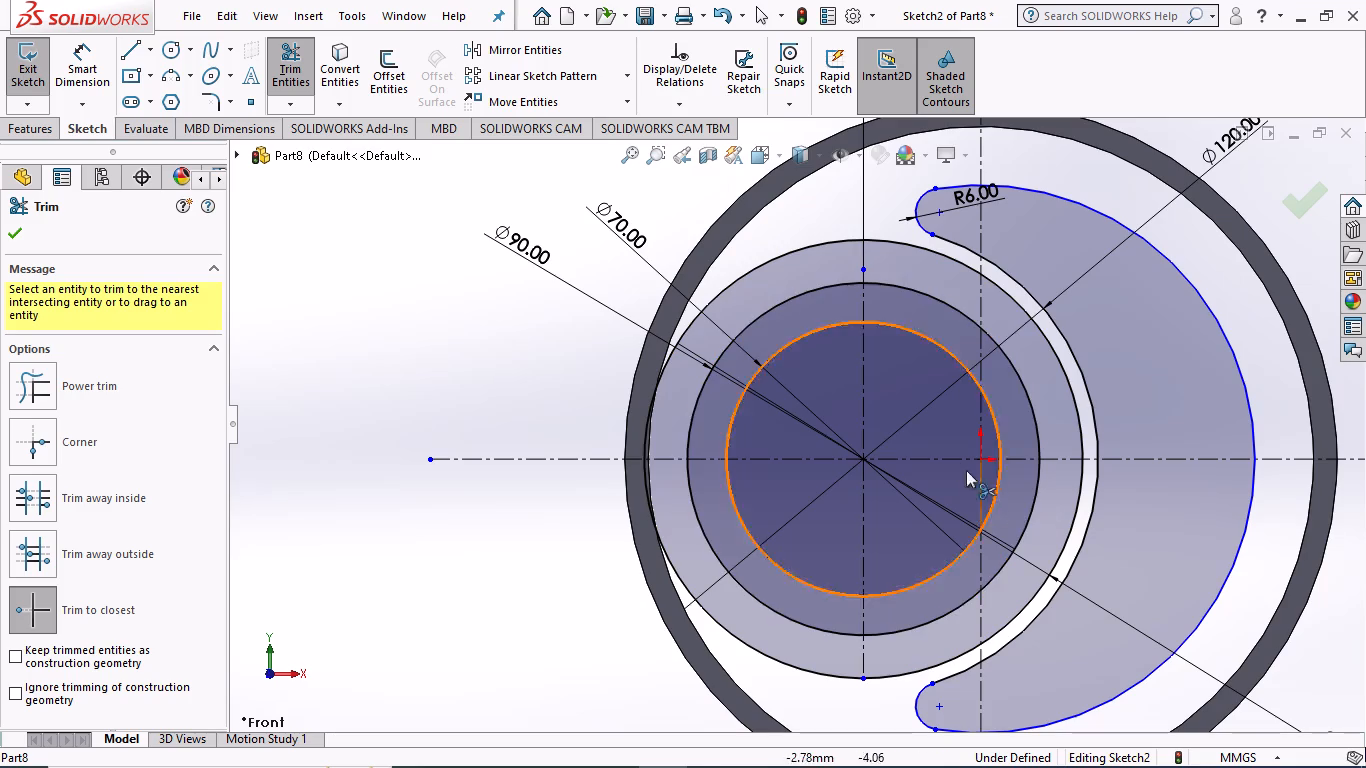
pyautogui.scroll(1, 622, 404)
pyautogui.click(9, 229)
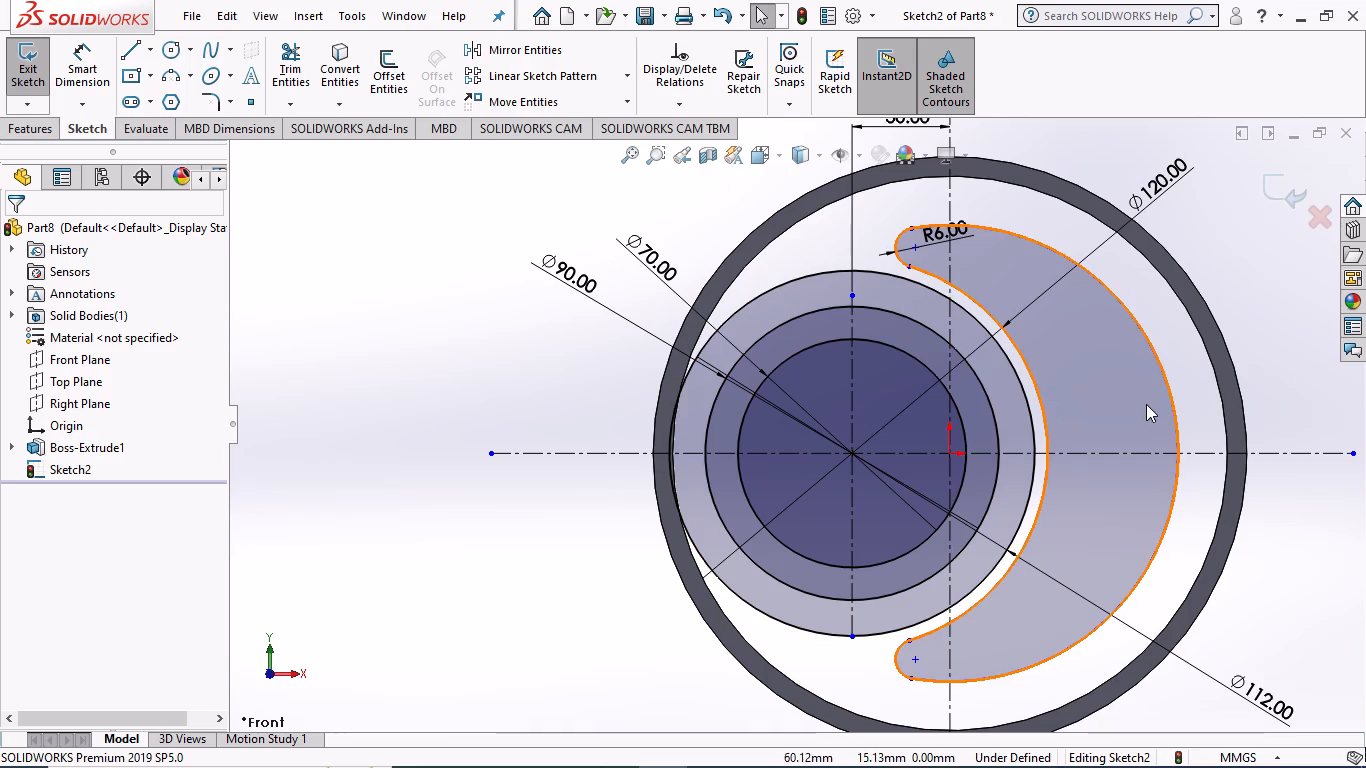
# Add a radius dimension to the crescent's outer arc.
pyautogui.click(80, 46)
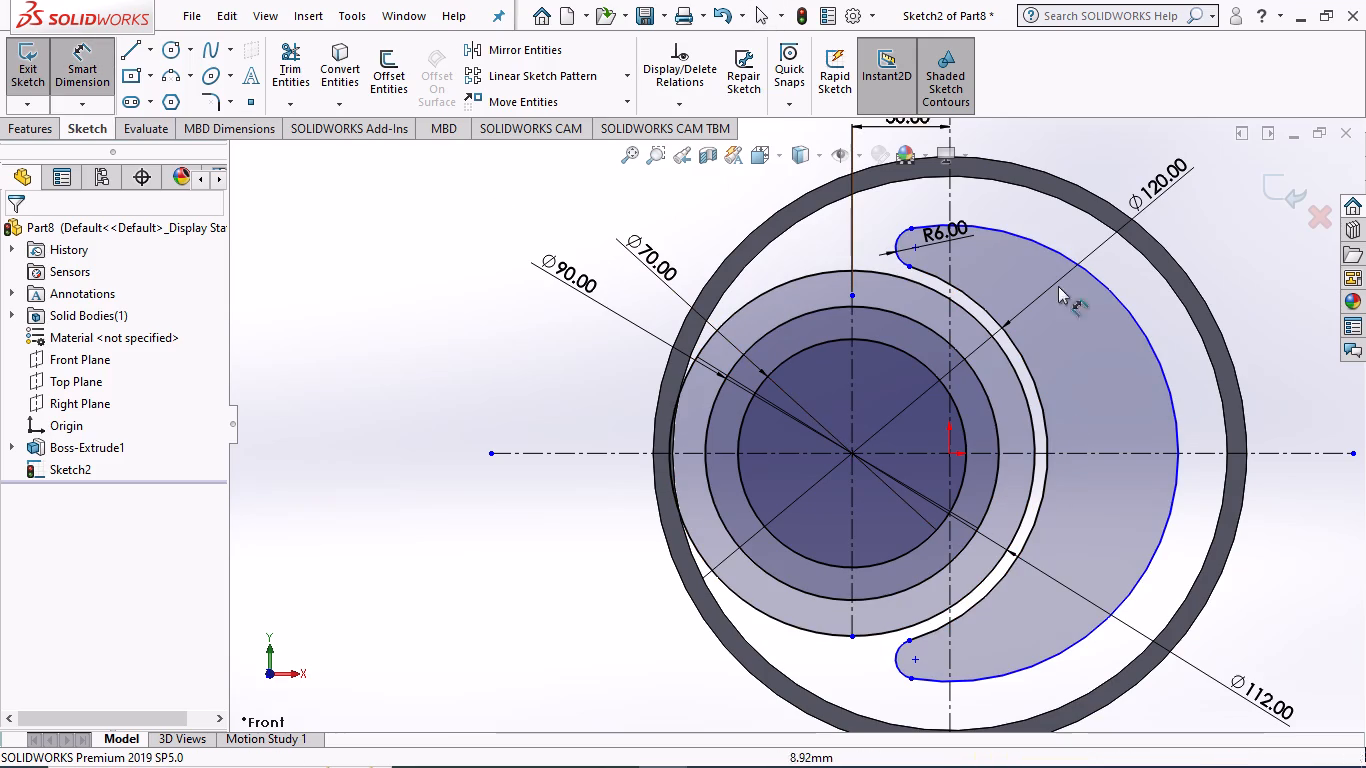
pyautogui.click(1153, 348)
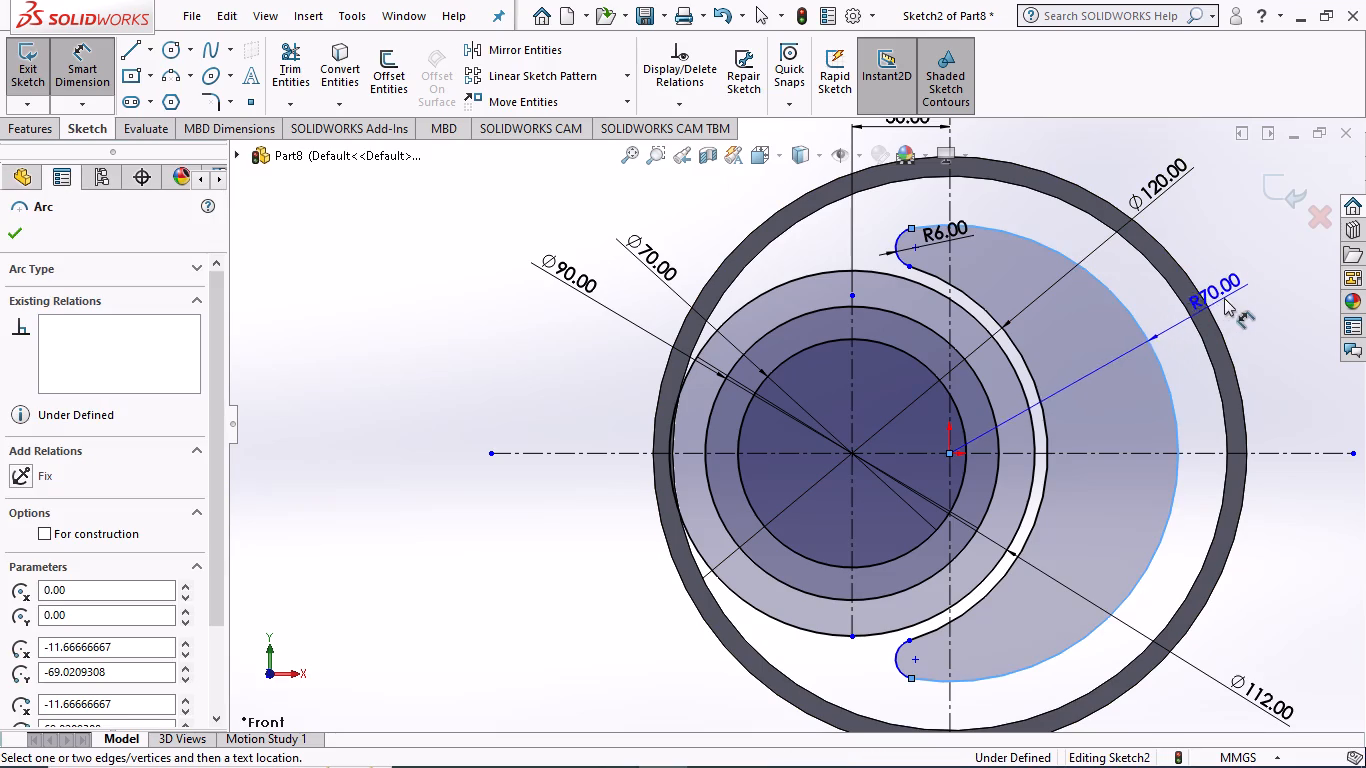
pyautogui.click(1266, 282)
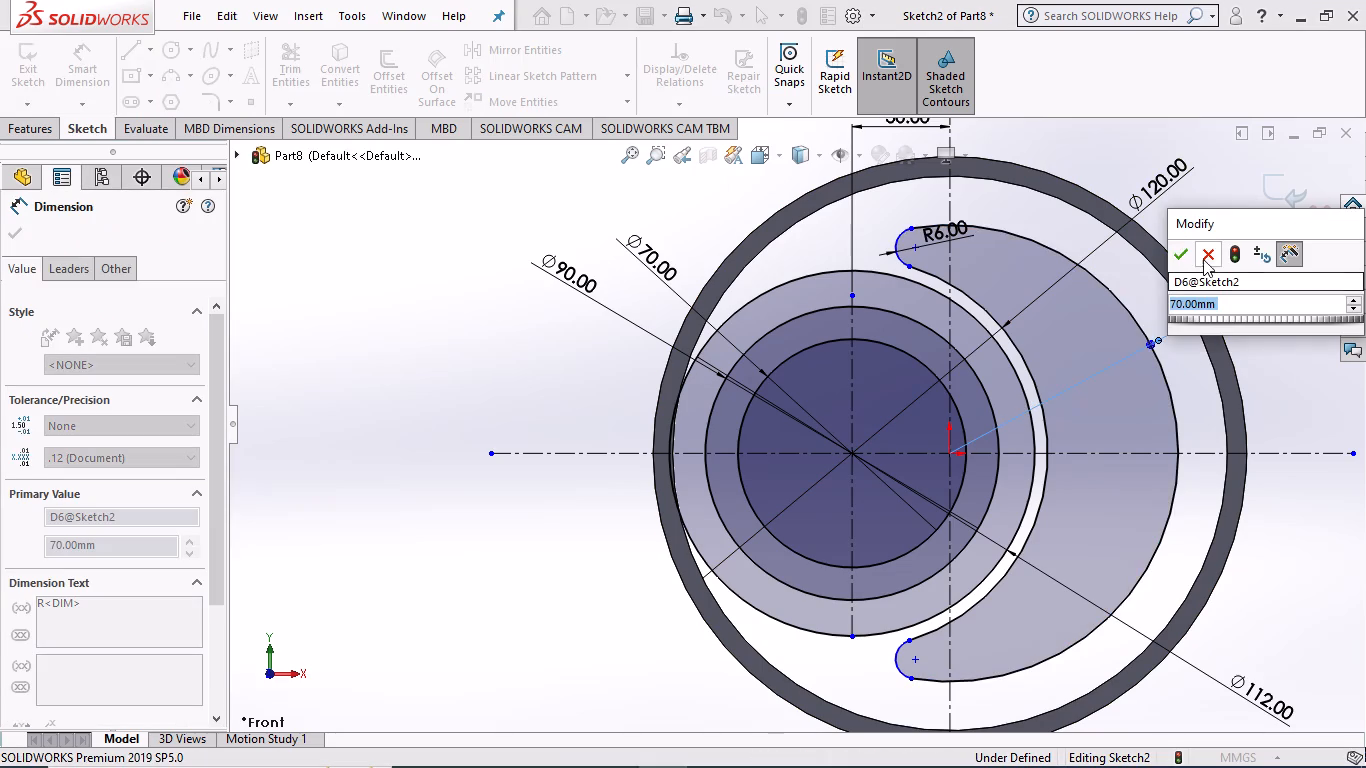
pyautogui.click(1181, 253)
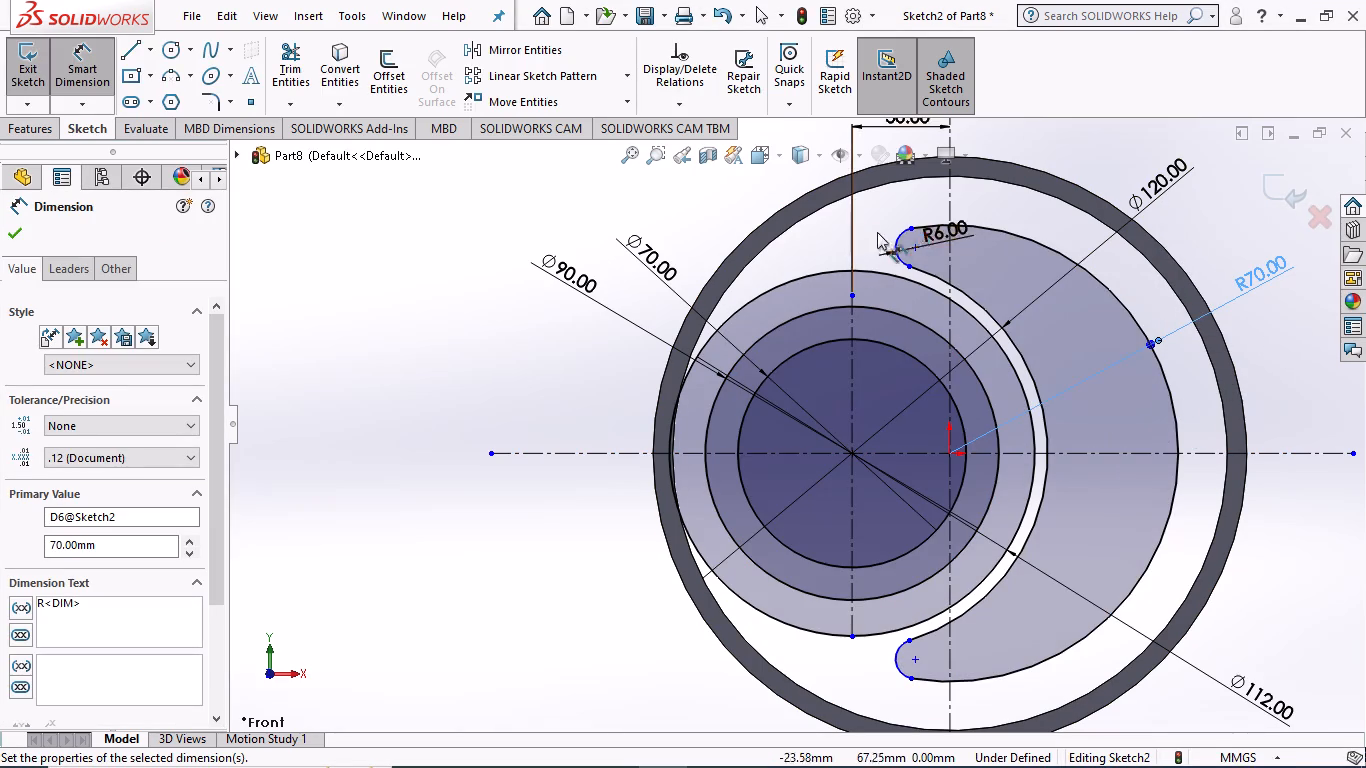
# Dimension the vertical distance from the crescent's upper small-arc center to the horizontal centerline.
pyautogui.scroll(-2, 937, 242)
pyautogui.scroll(3, 945, 328)
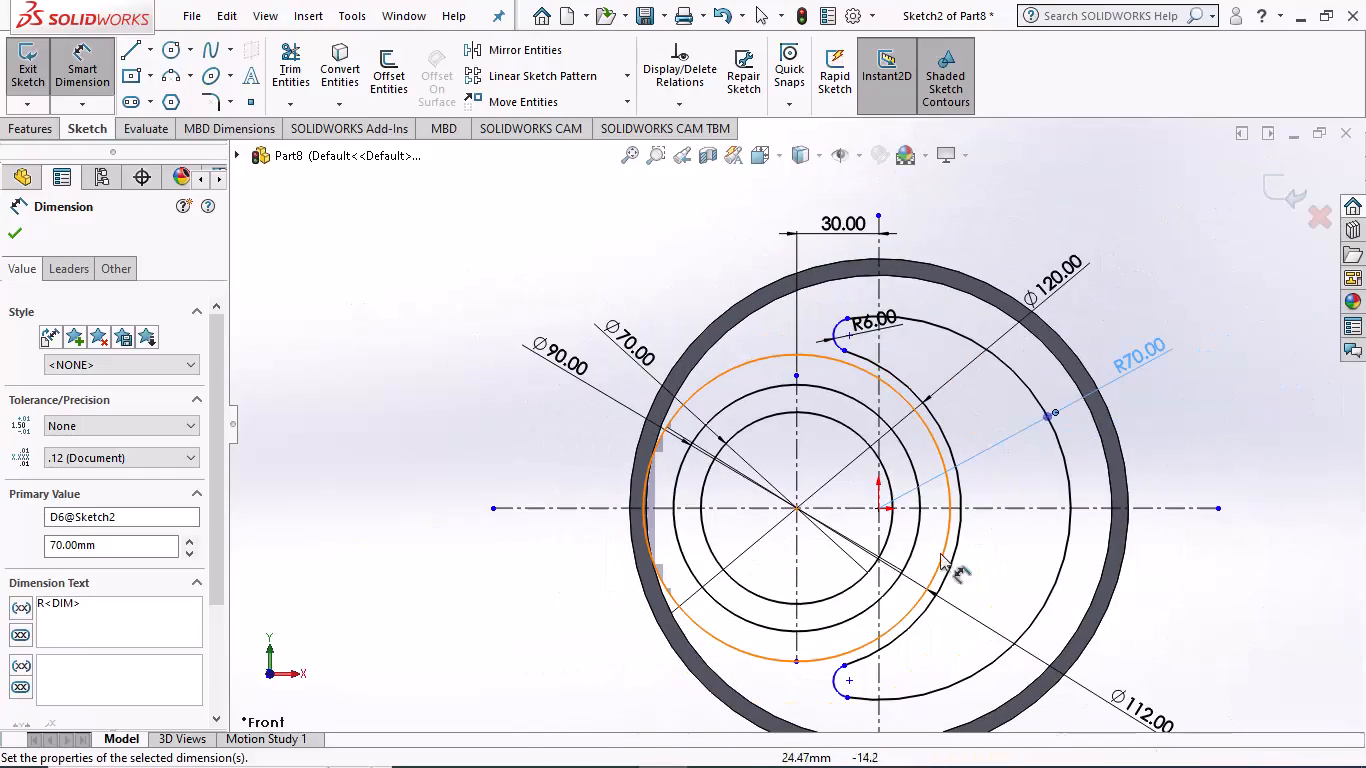
pyautogui.click(92, 60)
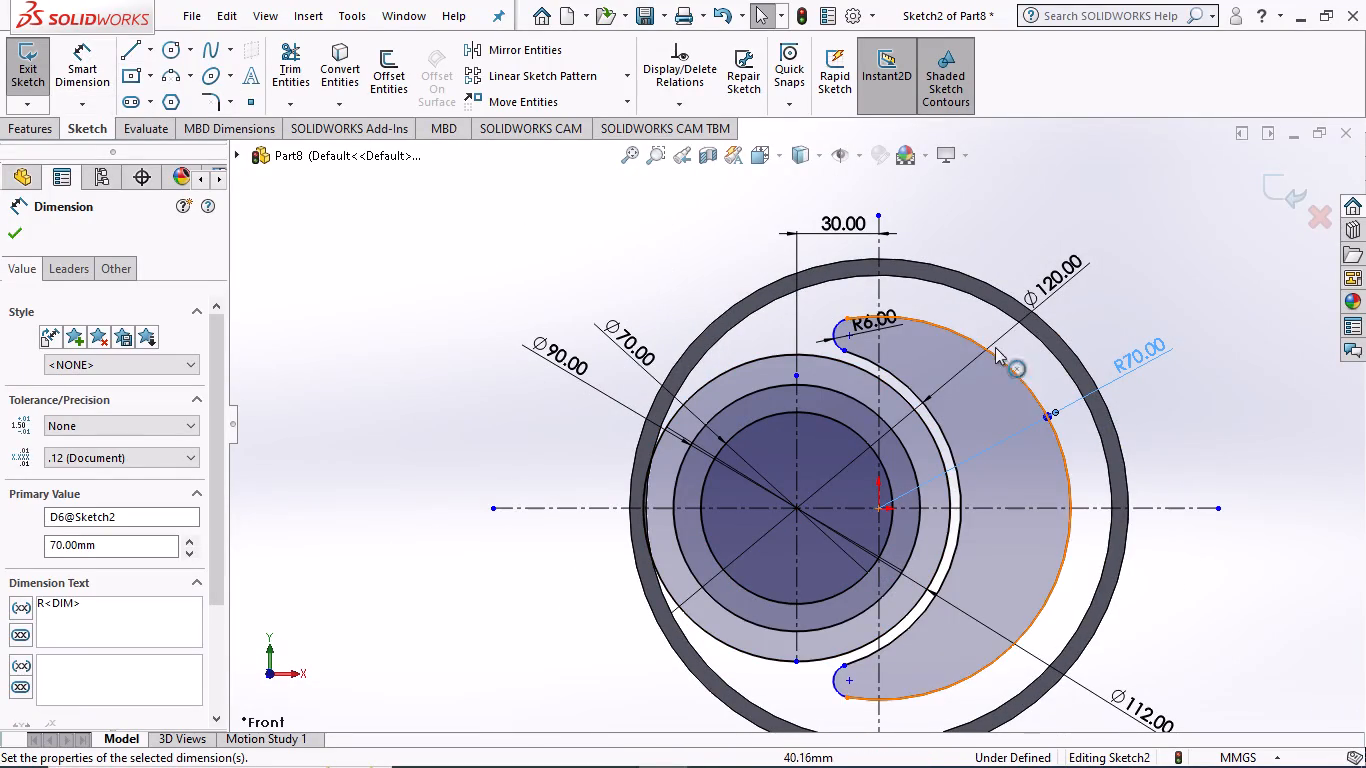
pyautogui.click(850, 332)
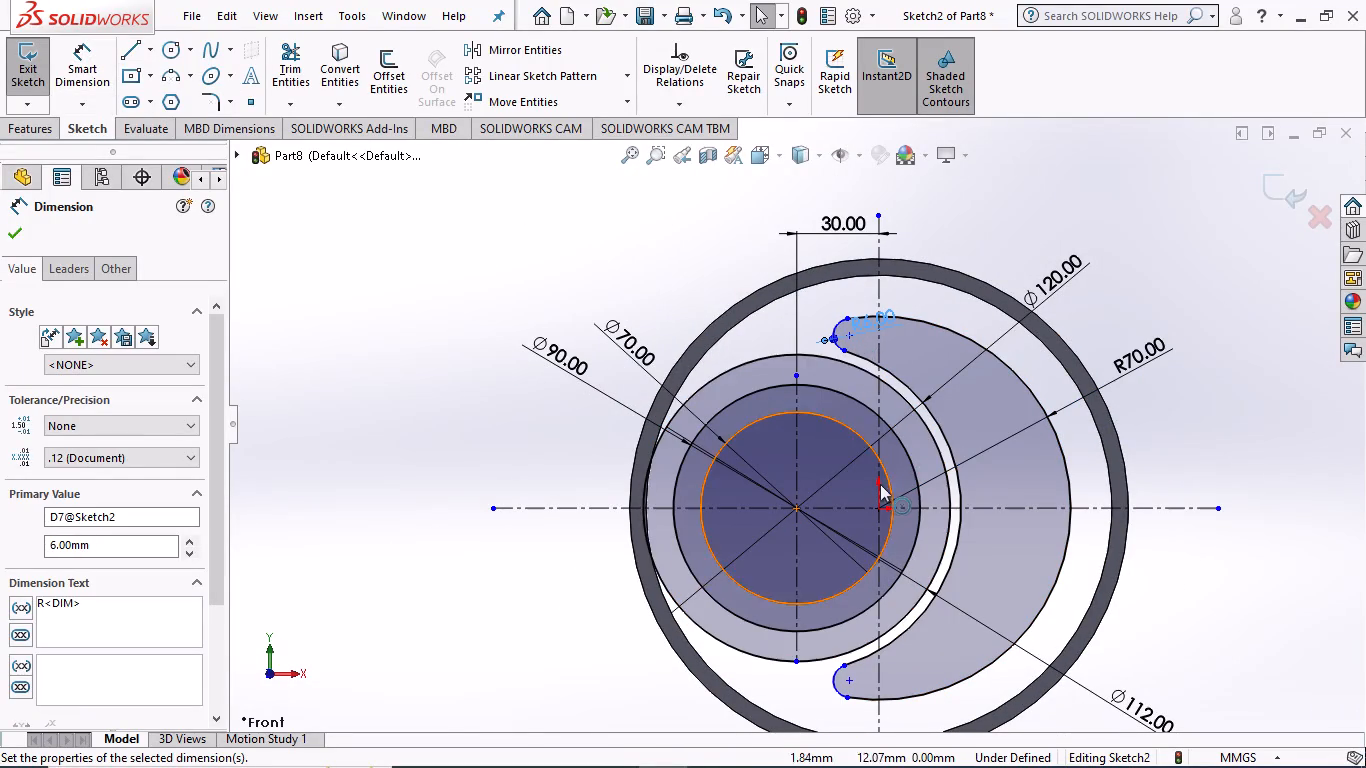
pyautogui.scroll(-3, 871, 383)
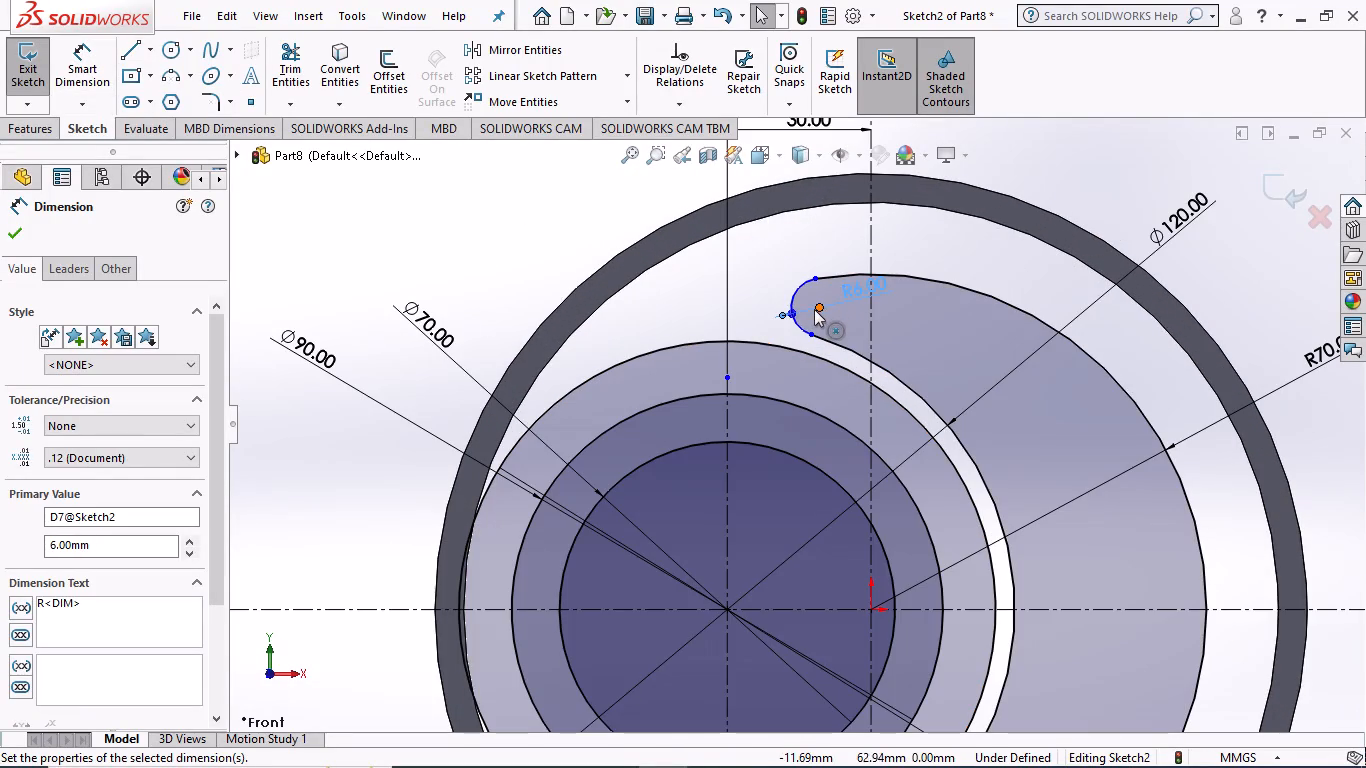
pyautogui.click(64, 69)
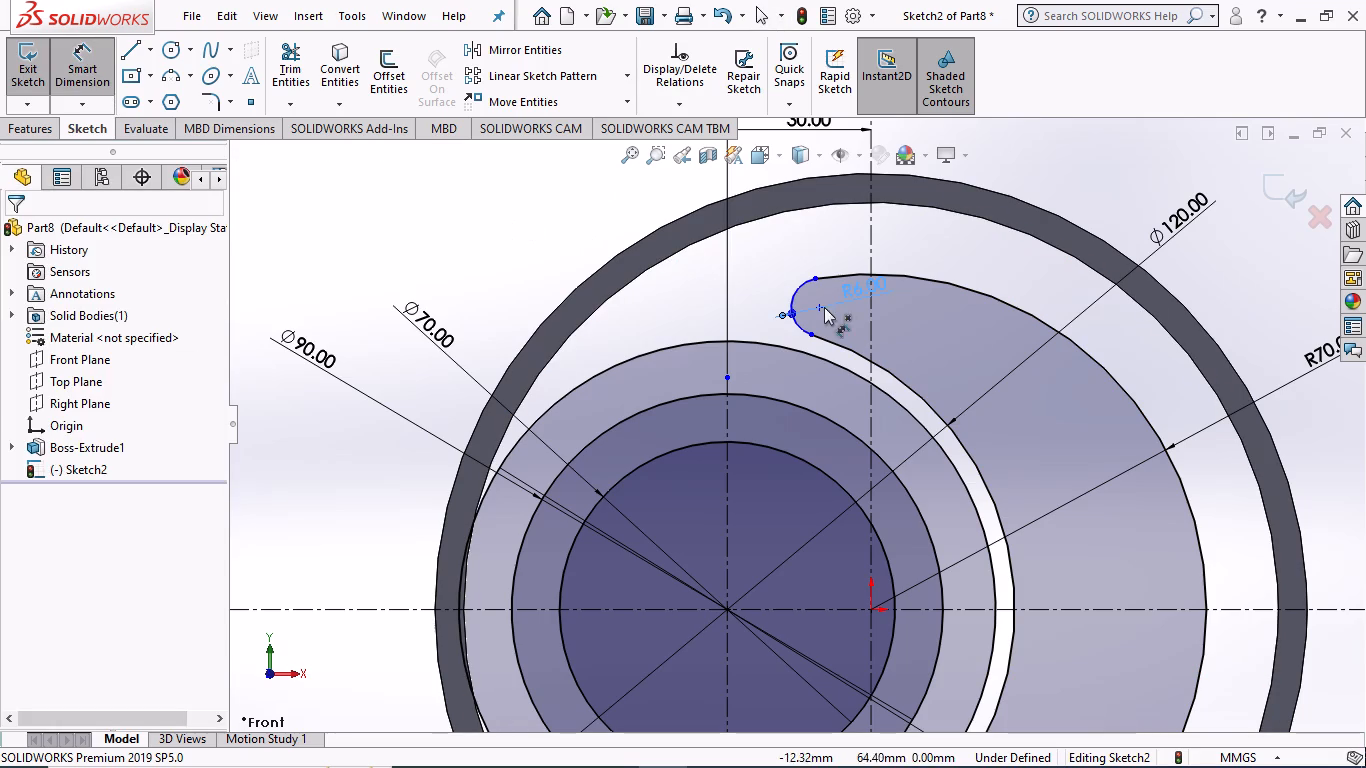
pyautogui.click(817, 306)
pyautogui.click(845, 606)
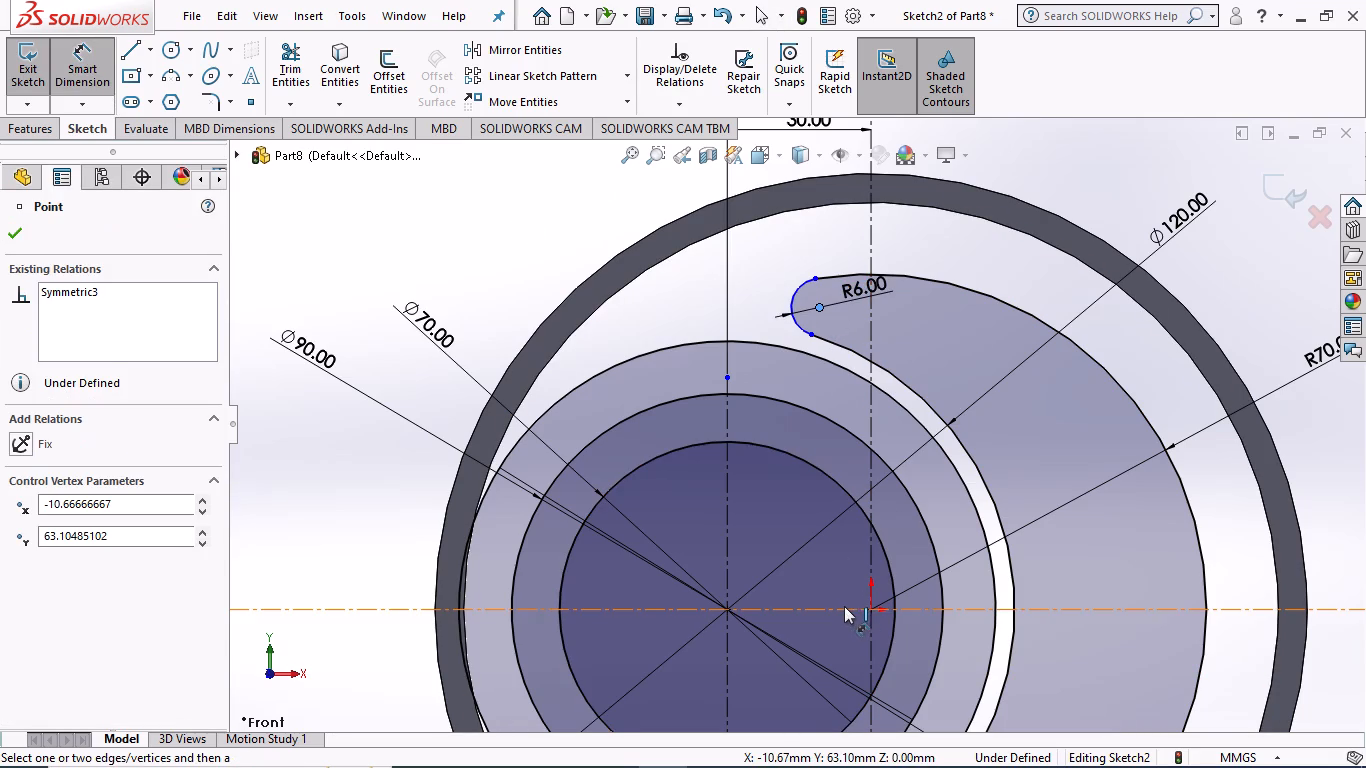
pyautogui.click(258, 389)
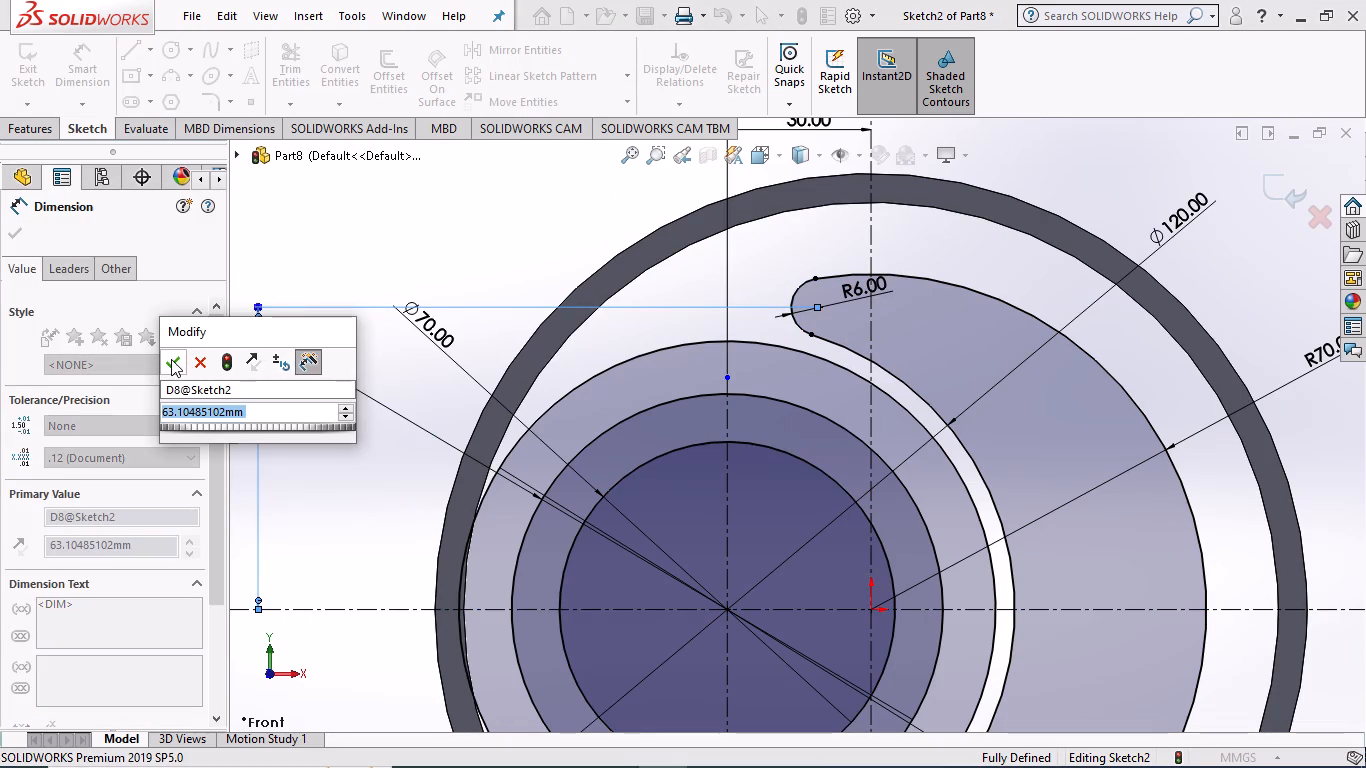
pyautogui.click(171, 359)
# Shift the 90 mm circle's dimension label clear of the crescent's height dimension and set that circle's diameter to 96 mm.
pyautogui.scroll(3, 917, 473)
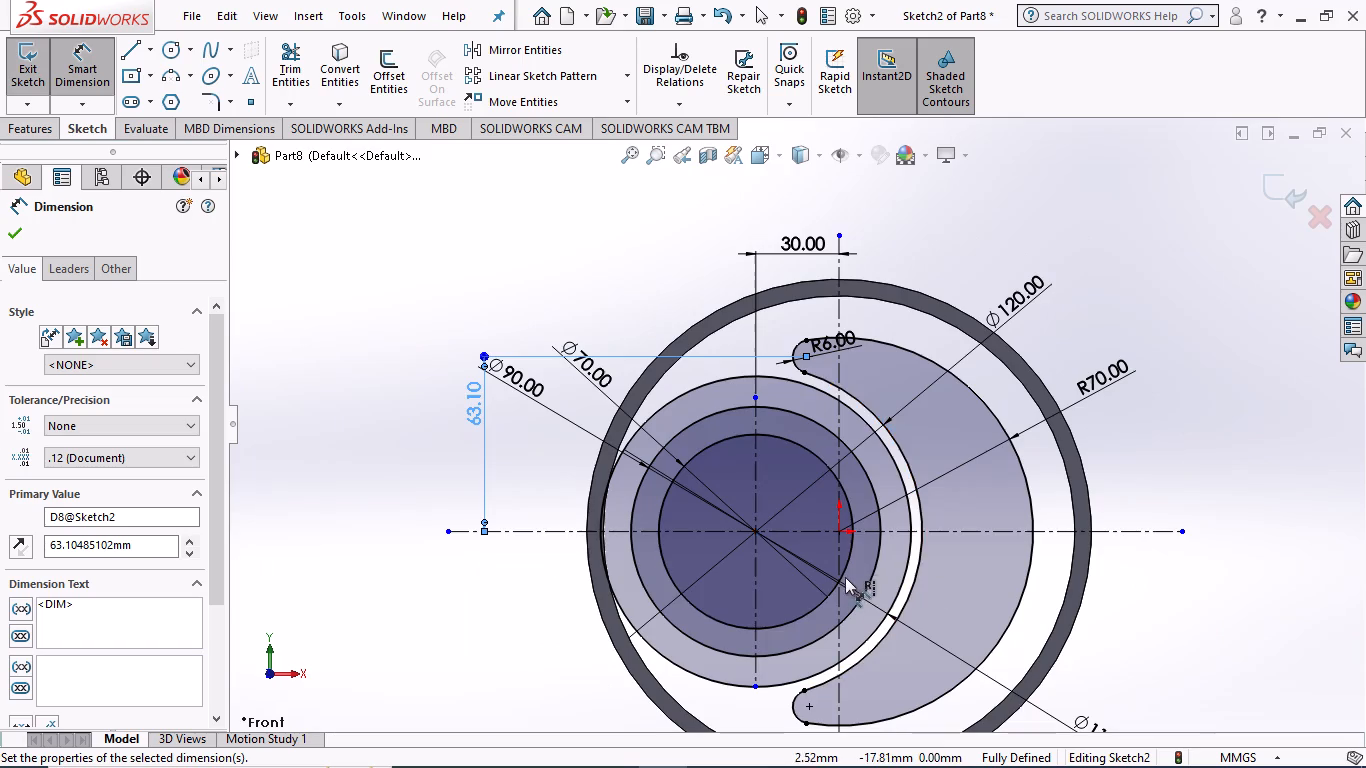
pyautogui.scroll(-2, 866, 565)
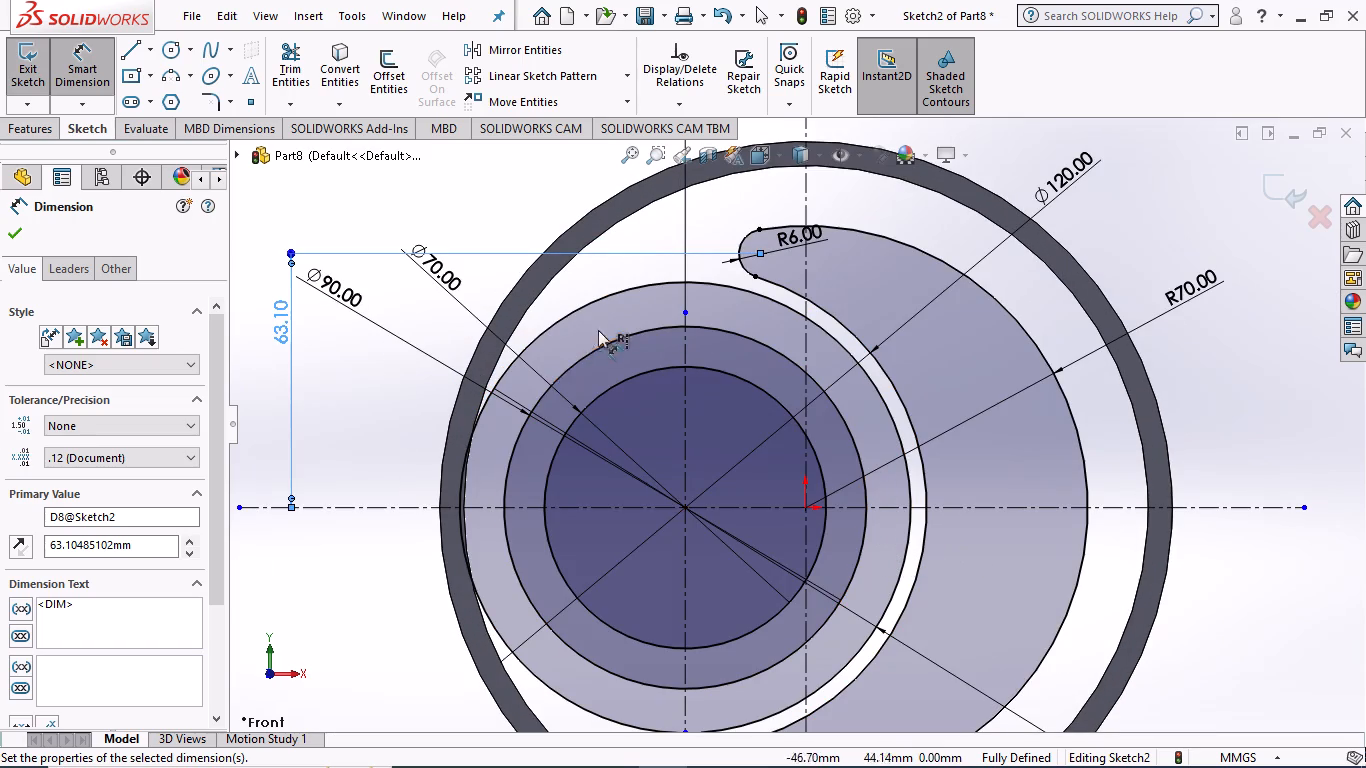
pyautogui.moveTo(342, 283); pyautogui.dragTo(342, 318)
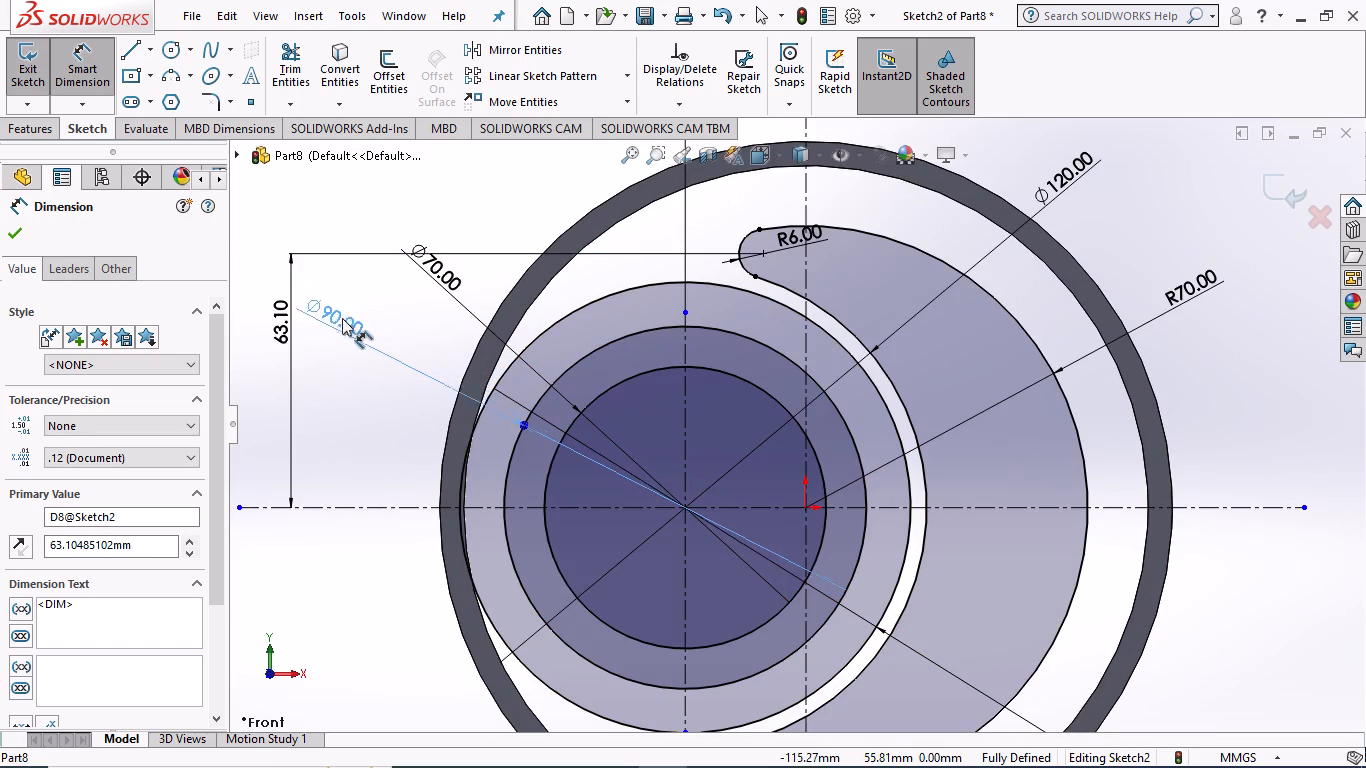
pyautogui.moveTo(342, 318); pyautogui.dragTo(337, 342)
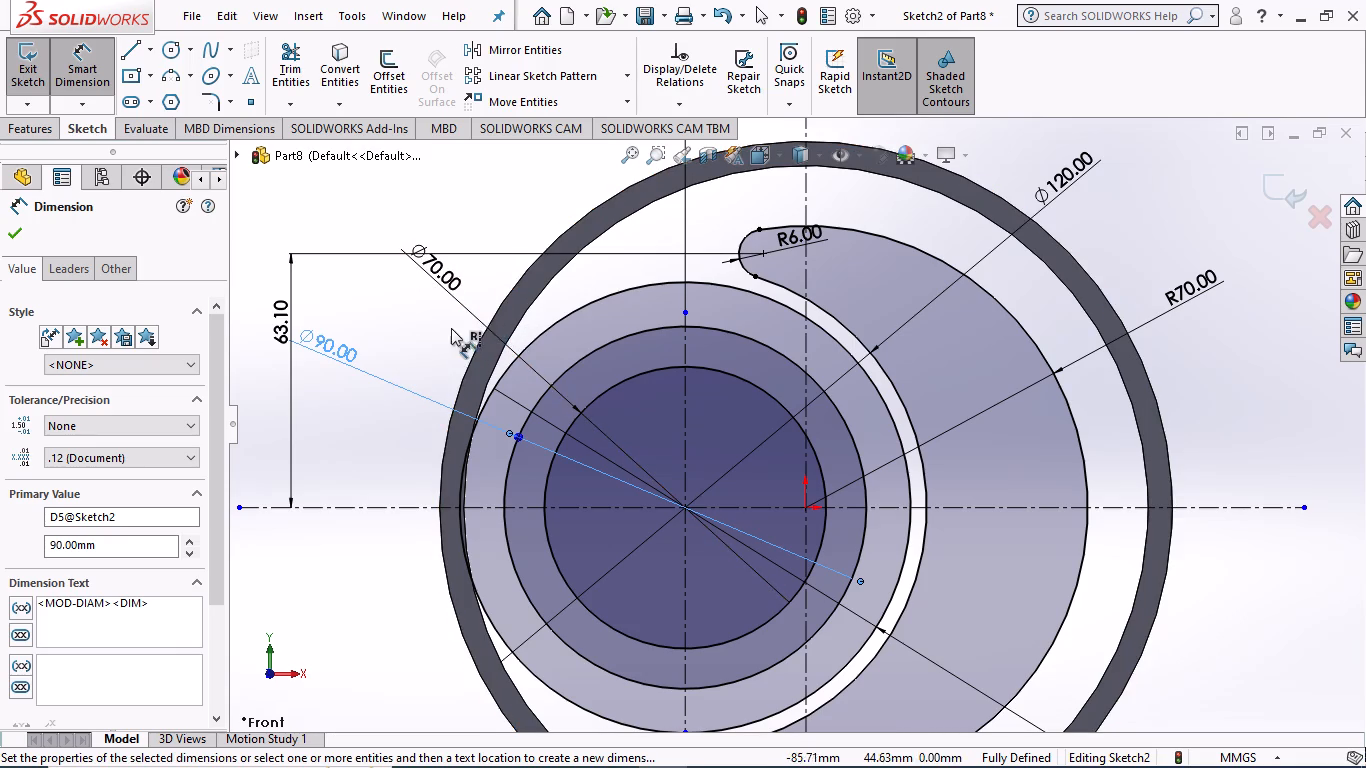
pyautogui.doubleClick(341, 347)
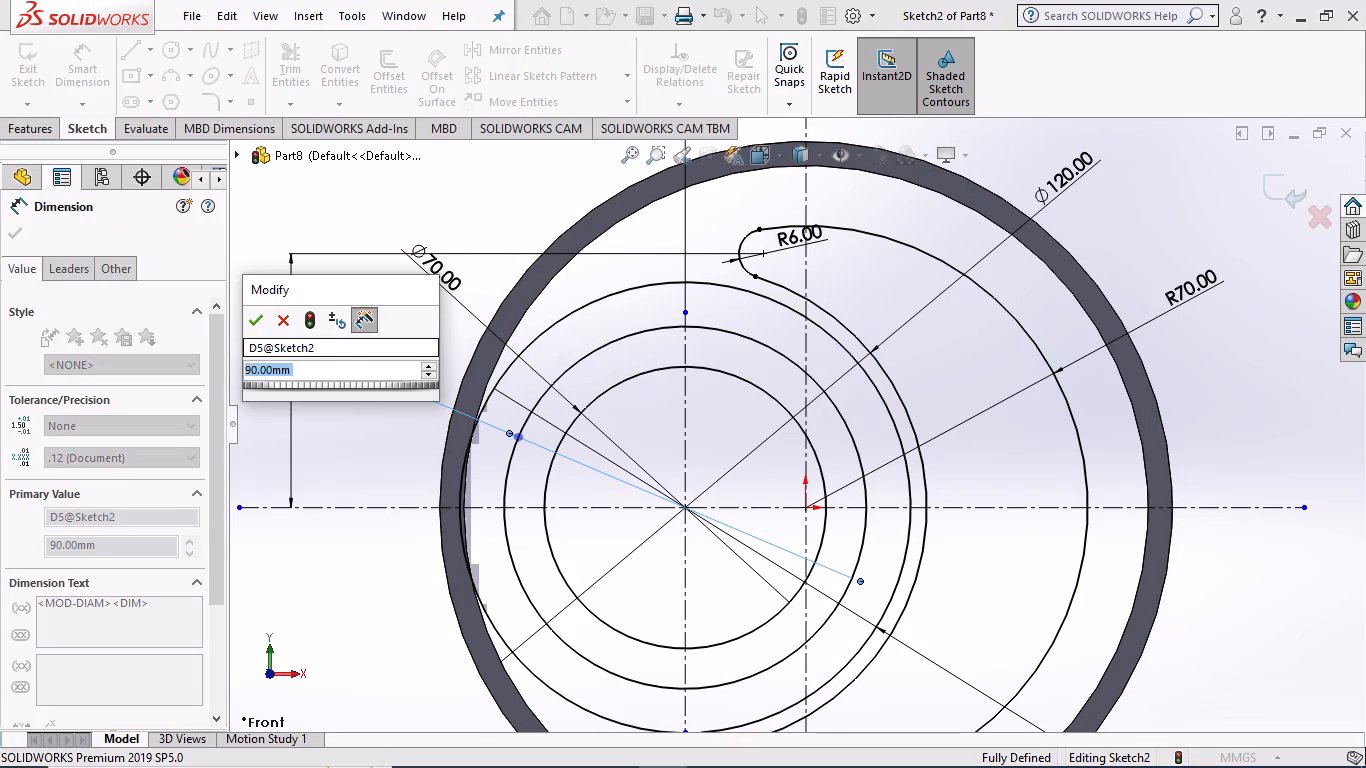
pyautogui.press('9')
pyautogui.press('6')
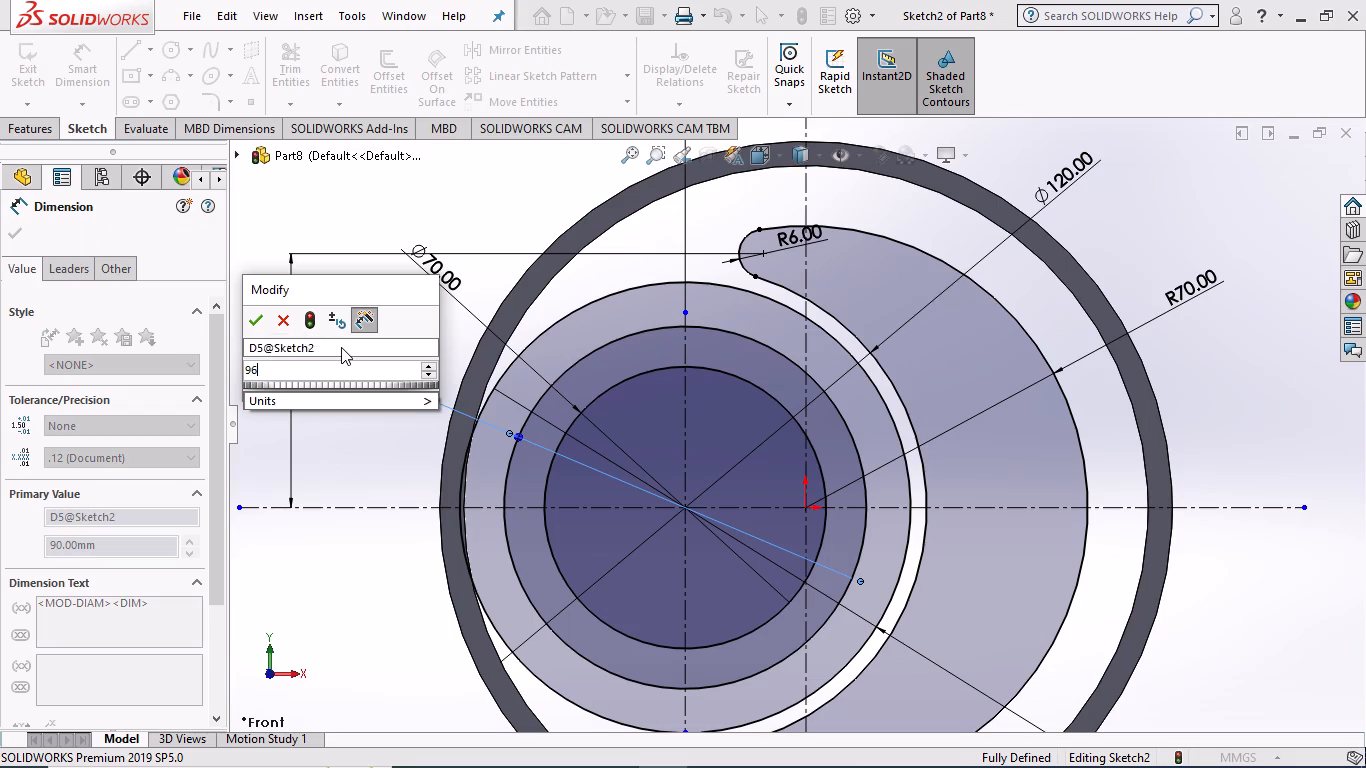
pyautogui.press('Return')
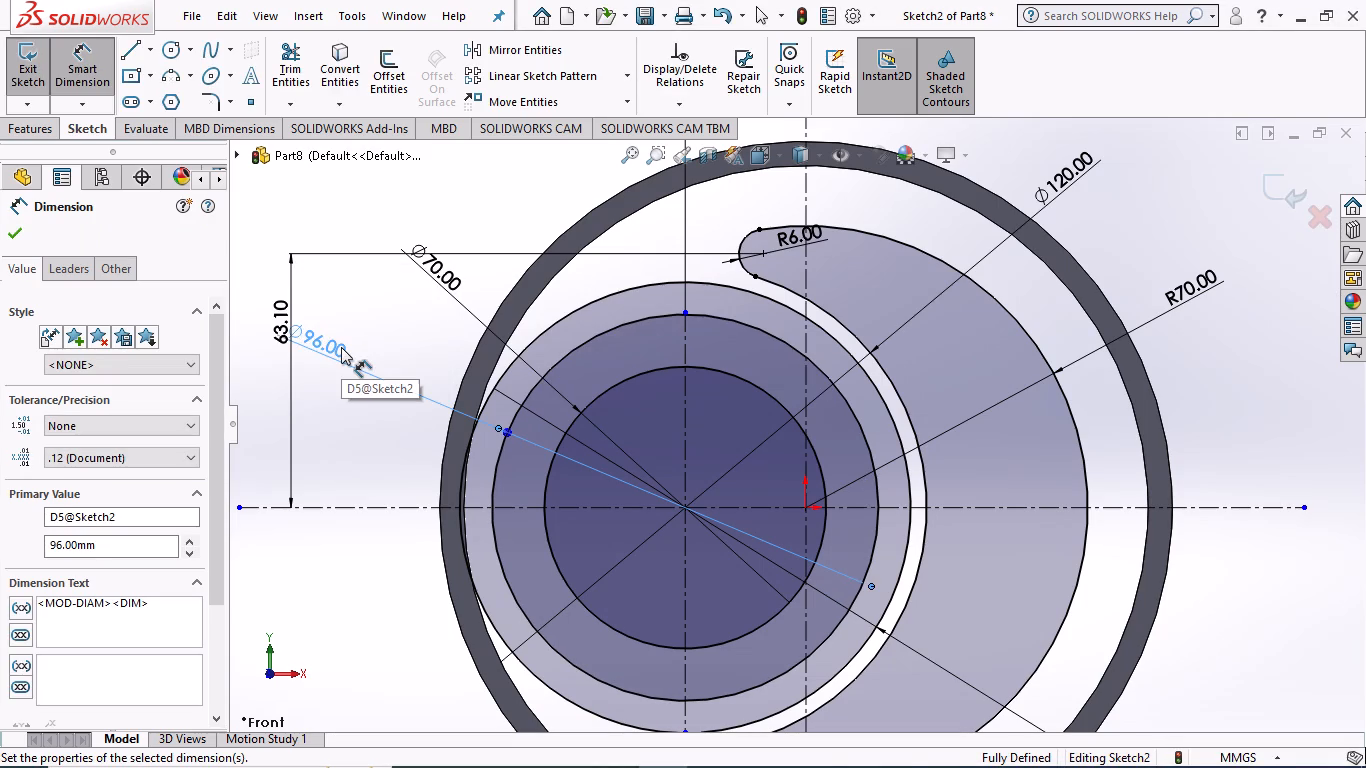
pyautogui.click(3, 229)
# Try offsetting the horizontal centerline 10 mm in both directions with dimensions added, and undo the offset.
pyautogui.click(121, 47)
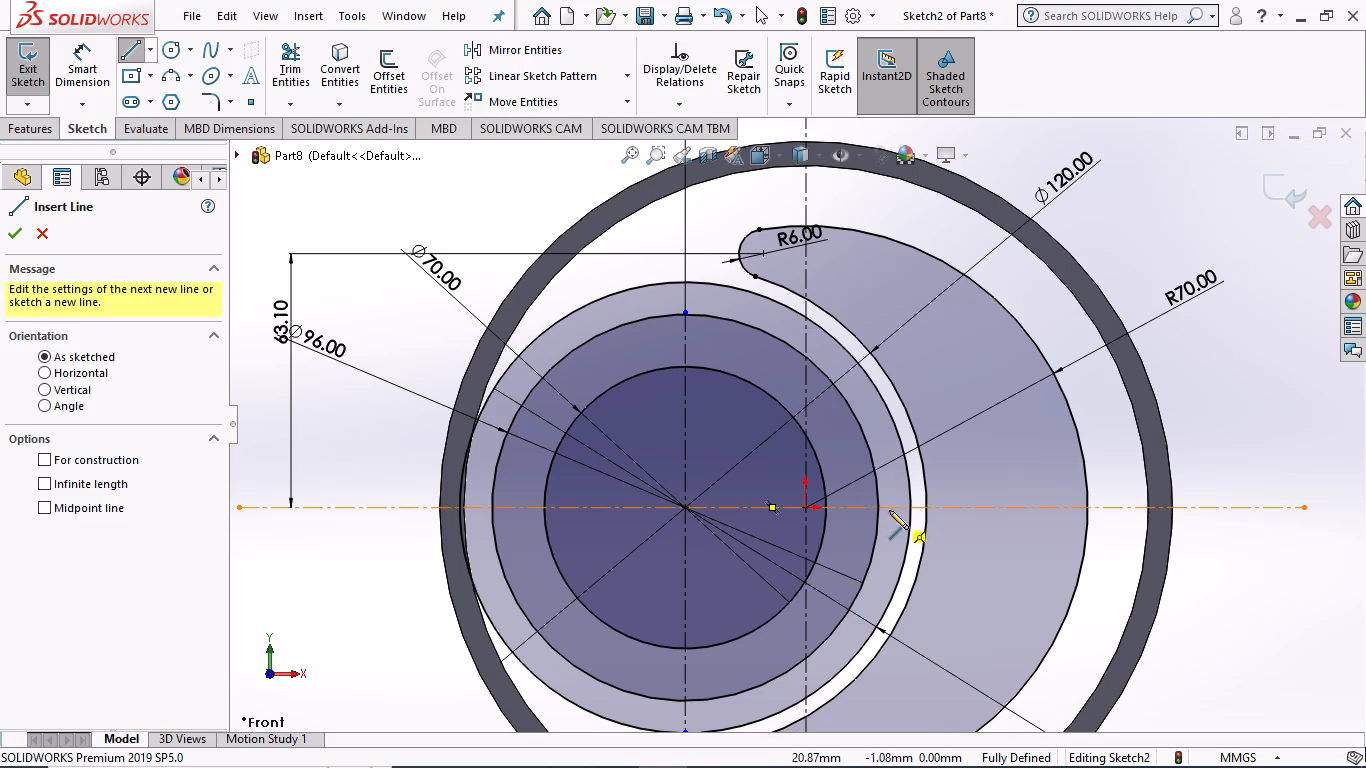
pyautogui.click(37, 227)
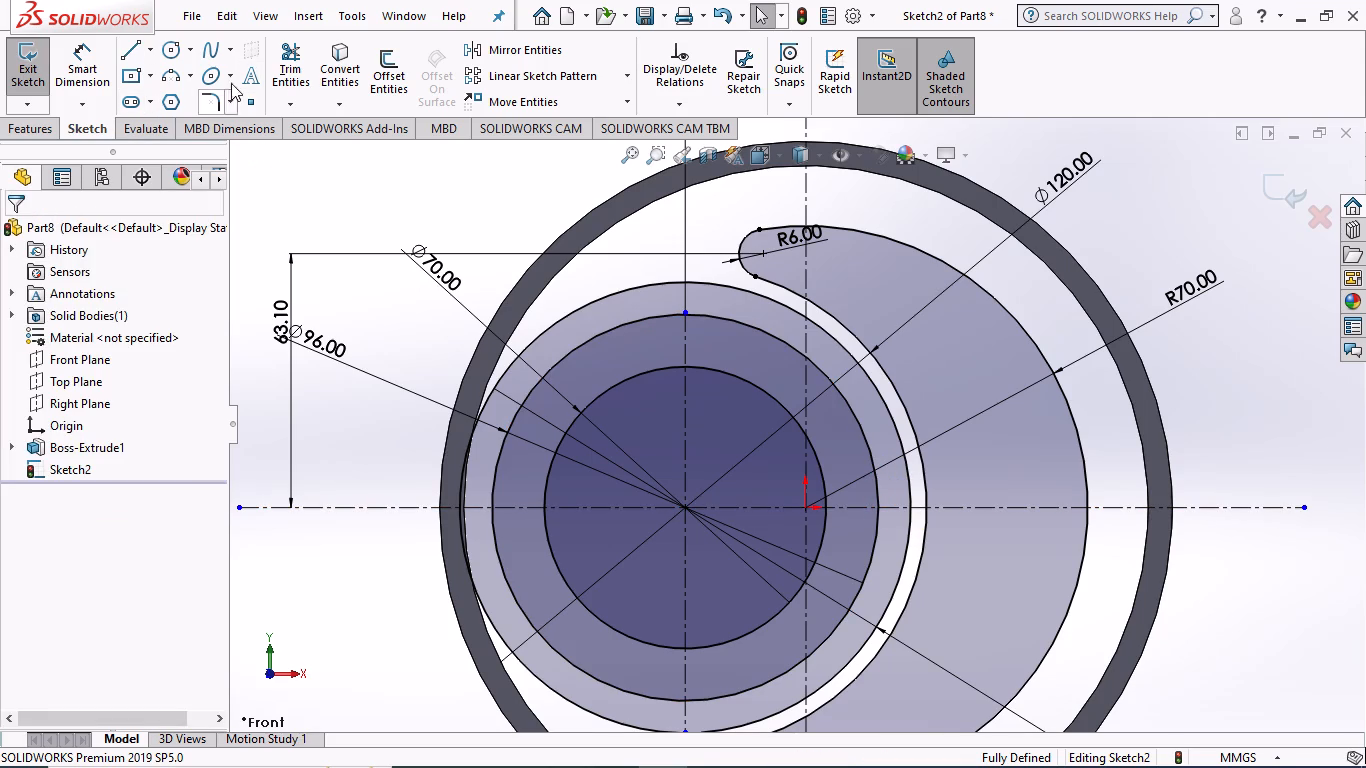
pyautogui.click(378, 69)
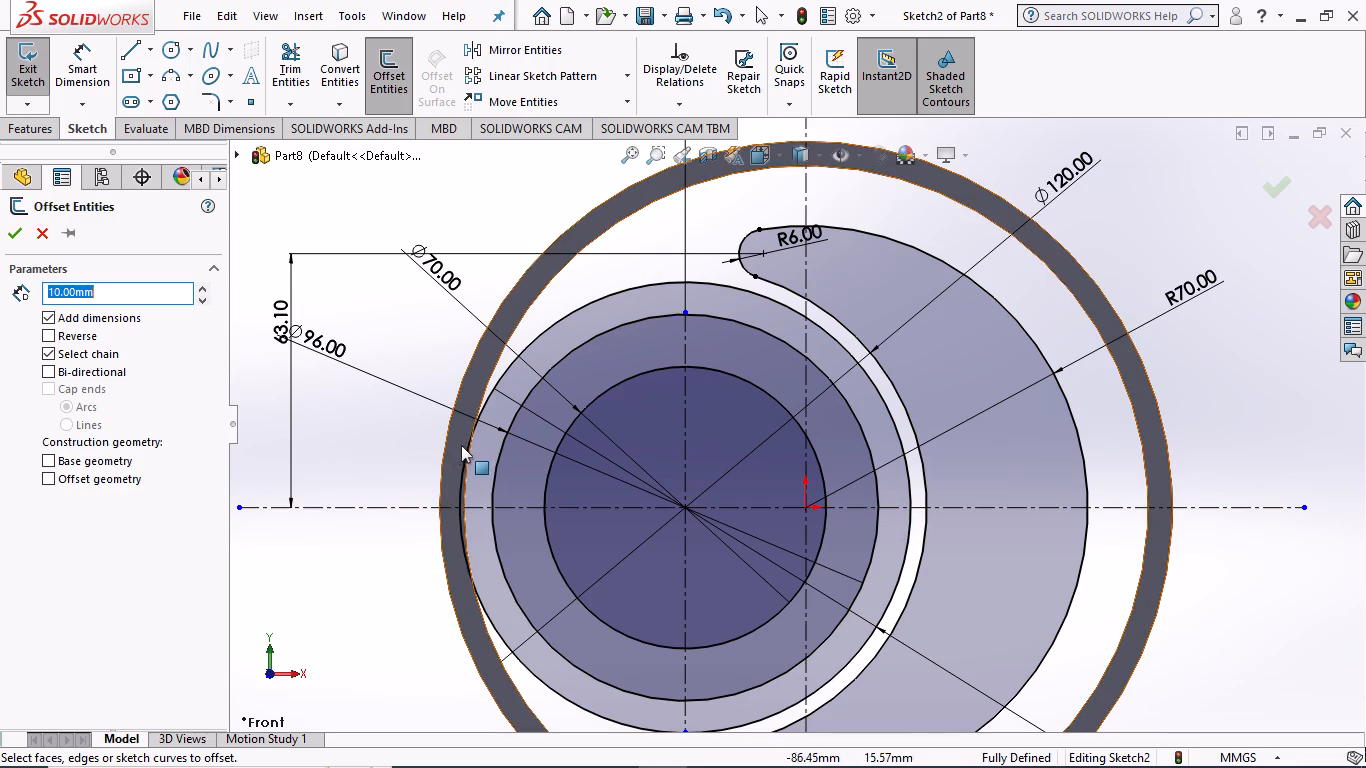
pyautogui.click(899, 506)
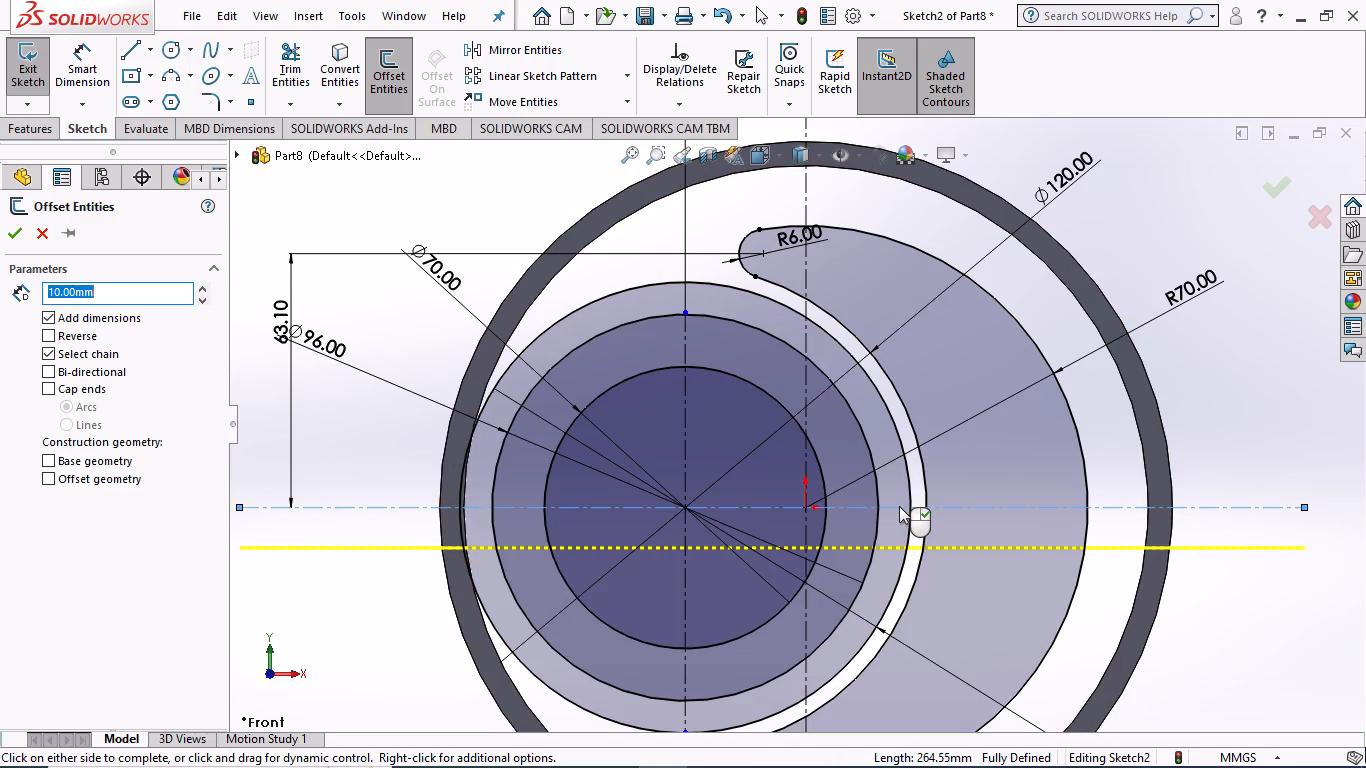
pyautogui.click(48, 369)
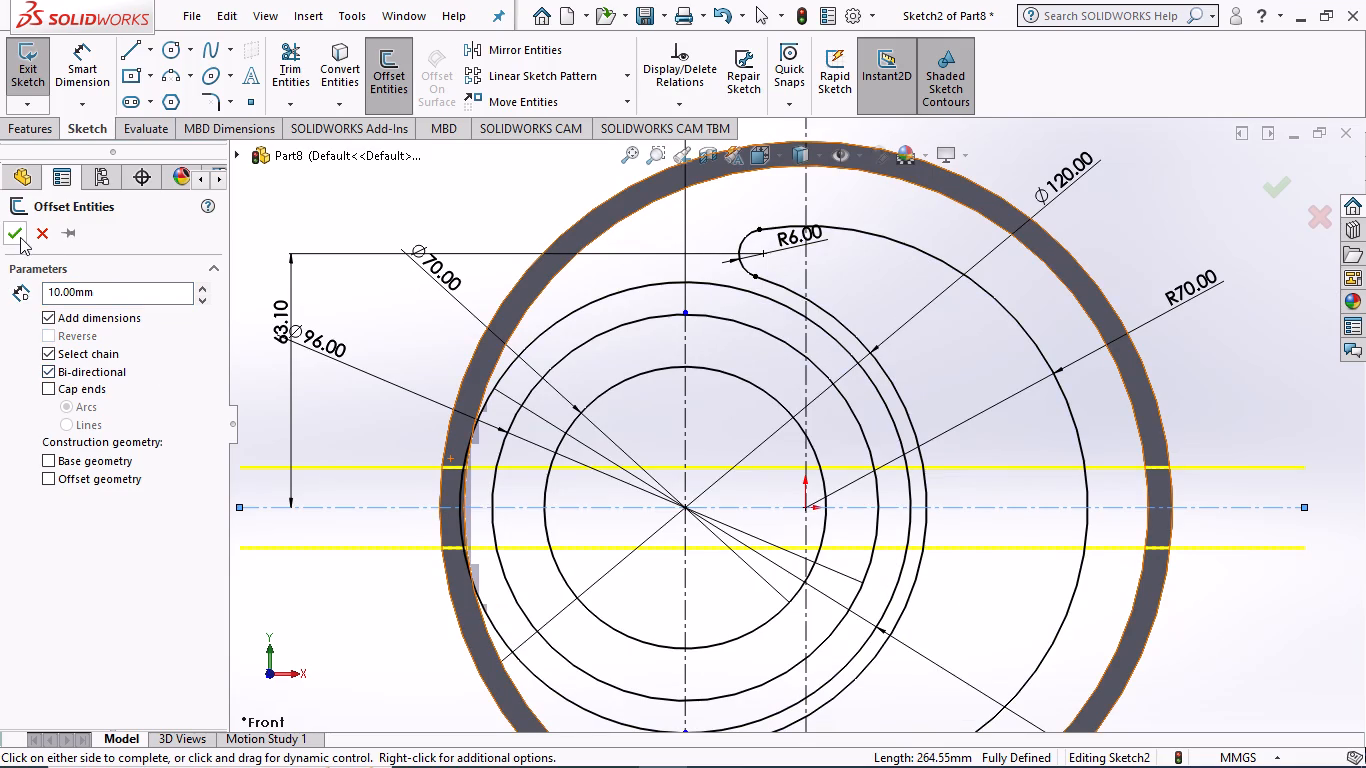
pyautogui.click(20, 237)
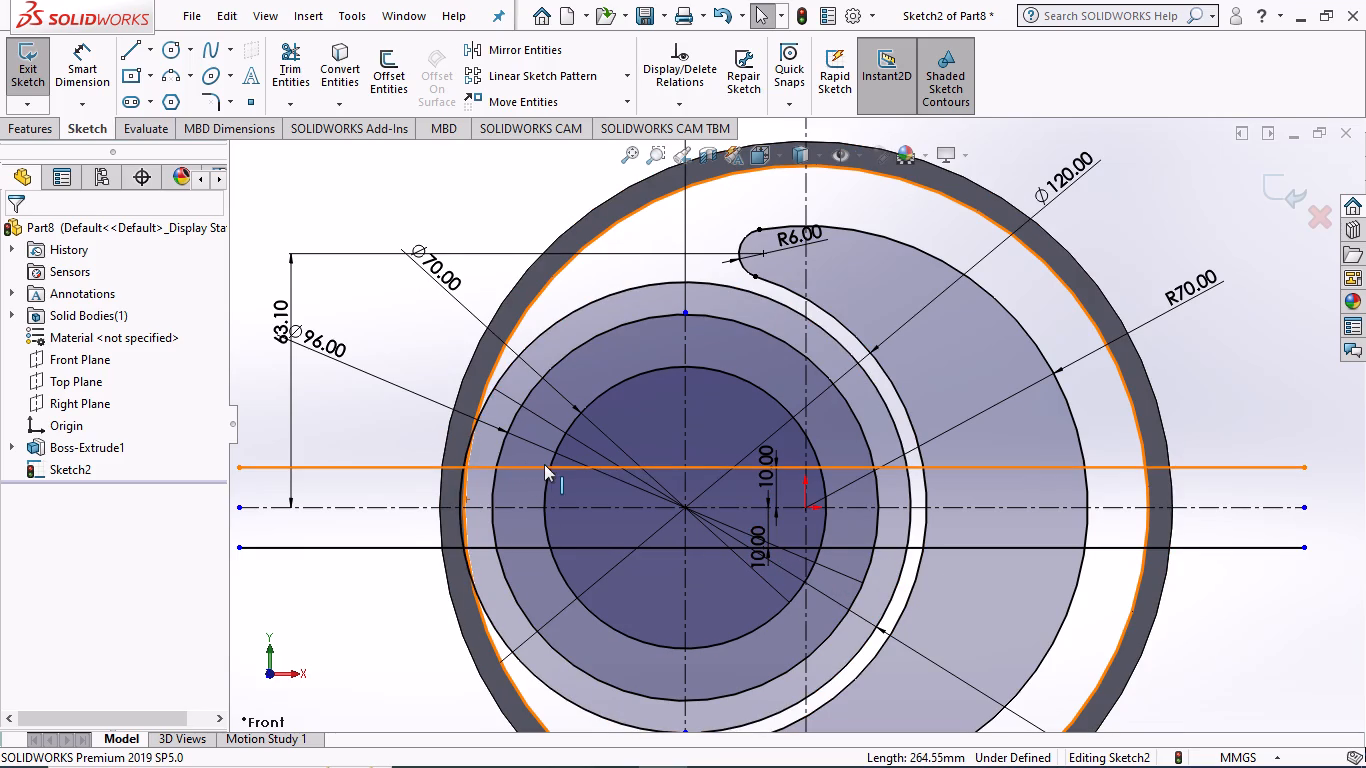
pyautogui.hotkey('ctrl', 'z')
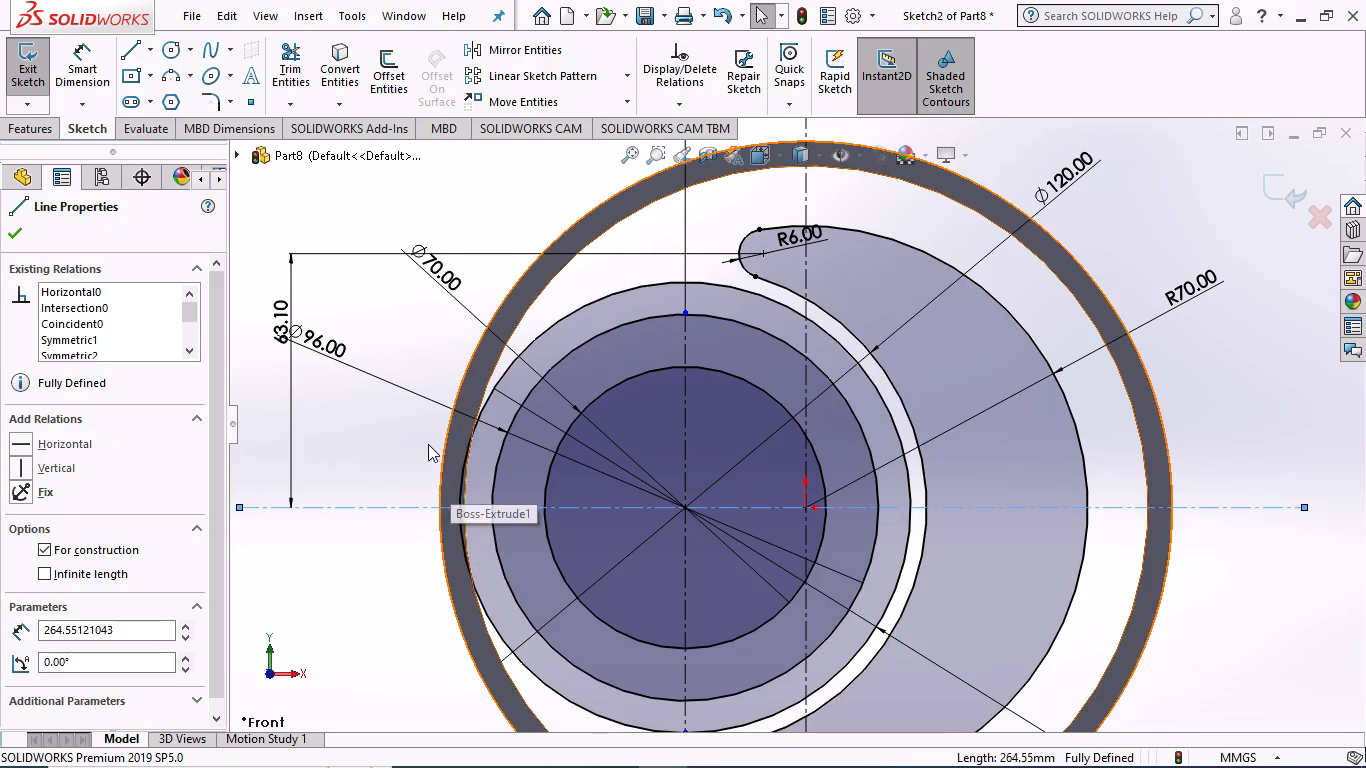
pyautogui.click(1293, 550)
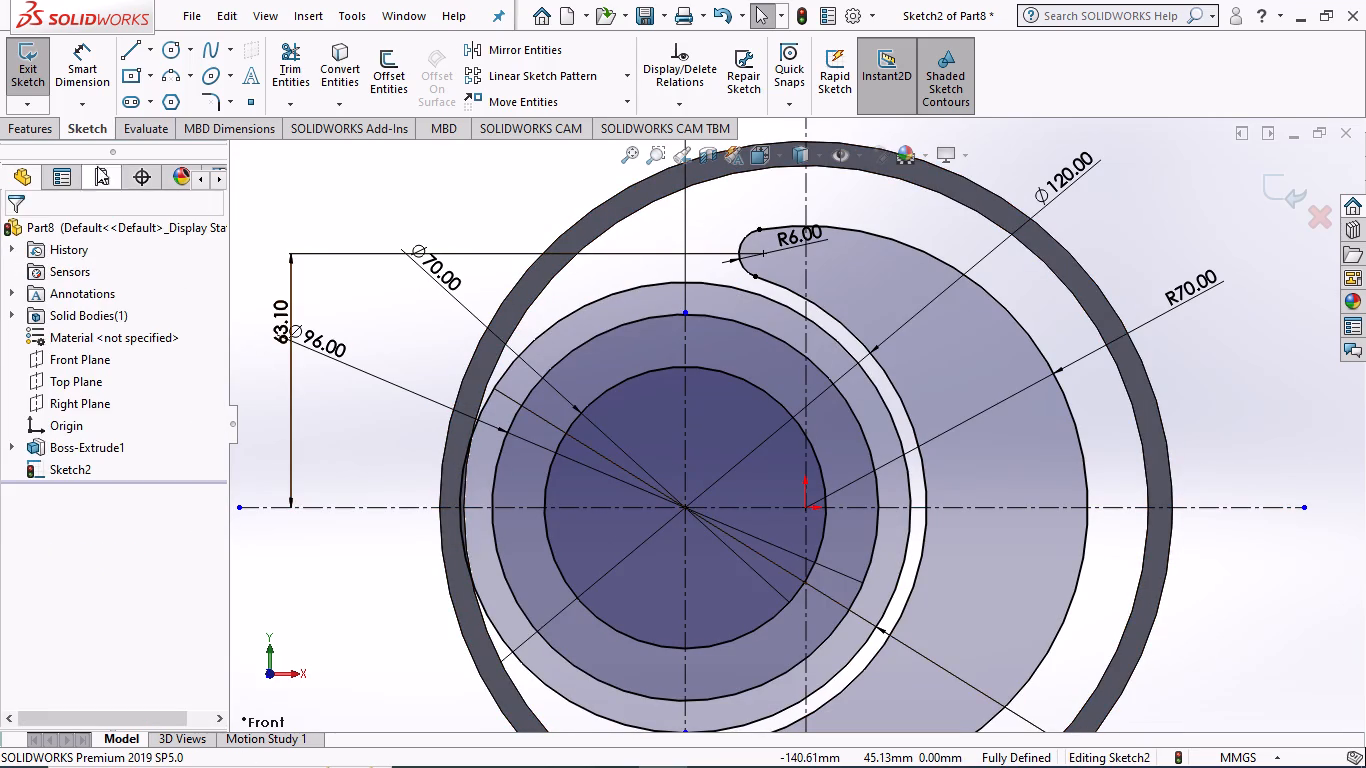
# Draw a horizontal line about 8 mm long on the centerline, from the 96 mm circle's +X quadrant to the 112 mm circle.
pyautogui.click(122, 46)
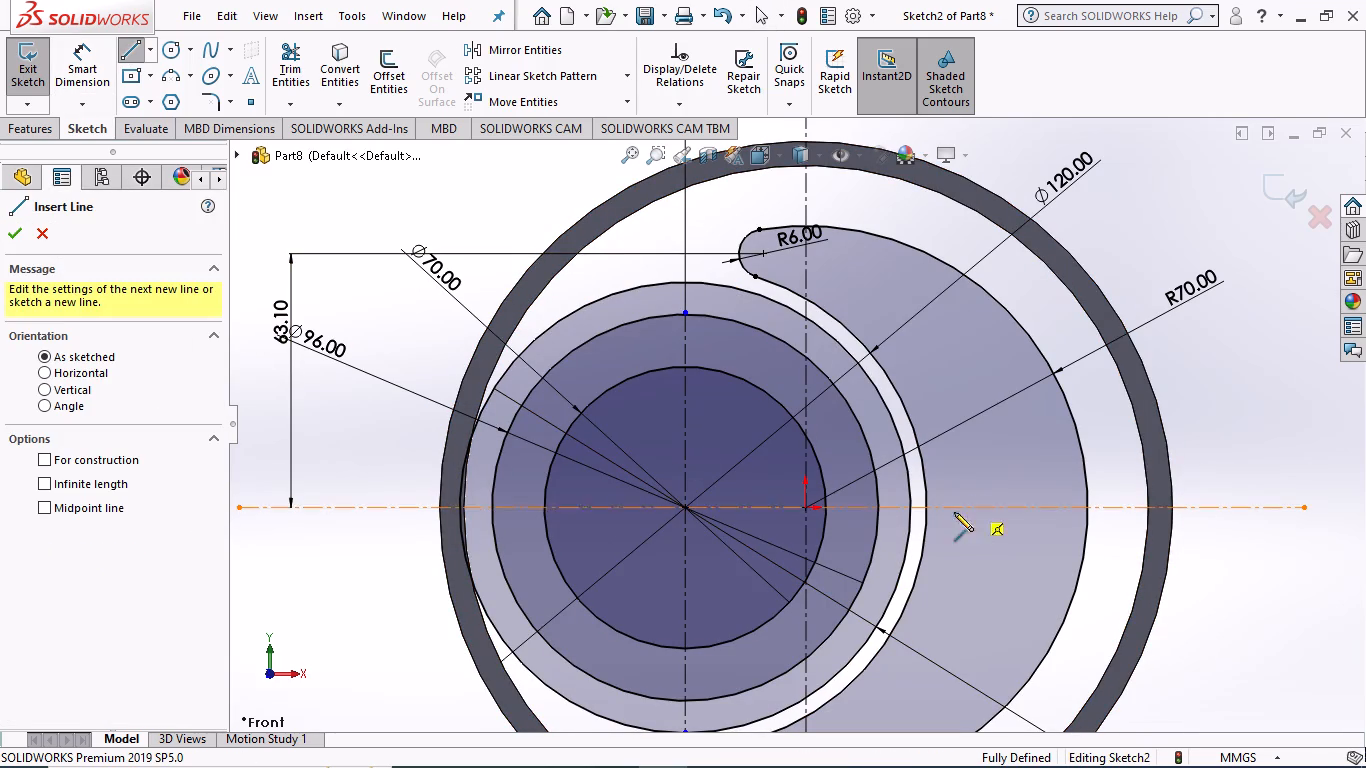
pyautogui.scroll(-1, 917, 518)
pyautogui.click(864, 501)
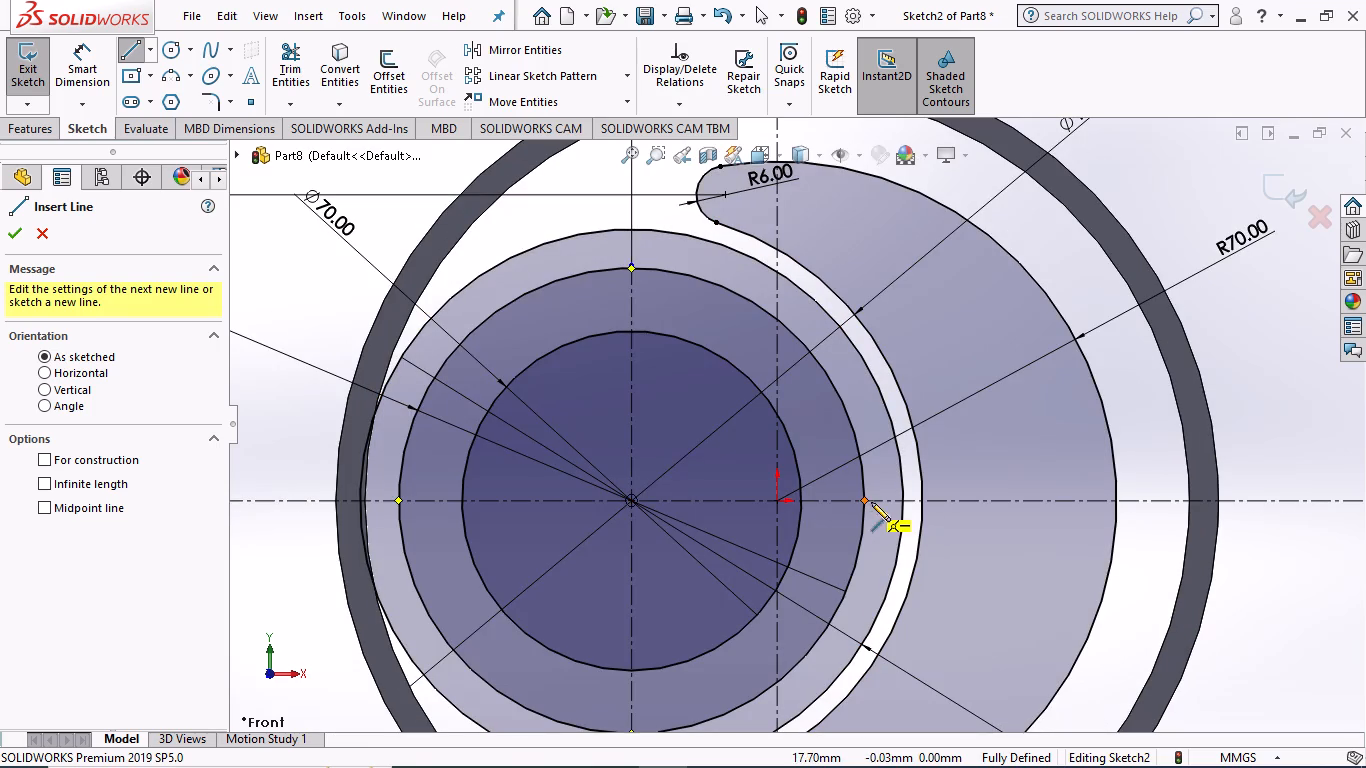
pyautogui.click(904, 501)
pyautogui.press('Escape')
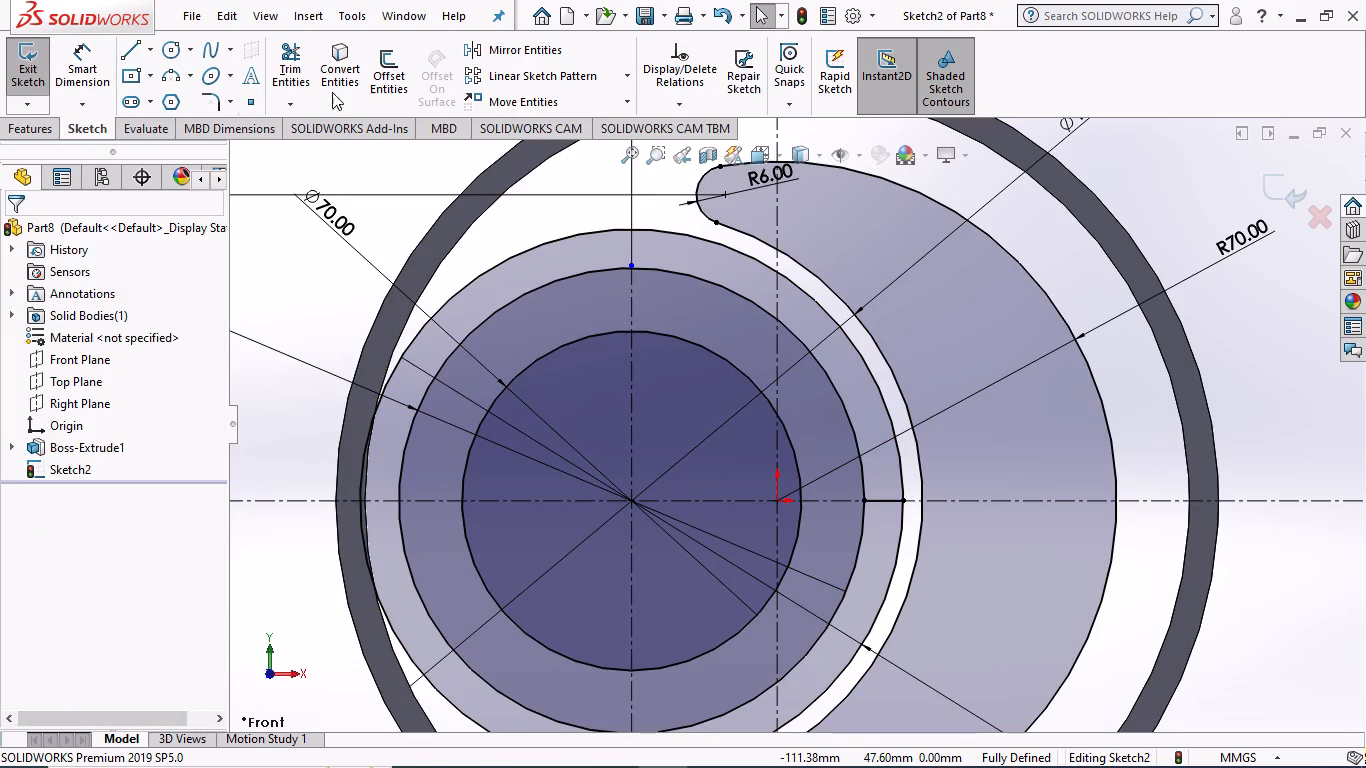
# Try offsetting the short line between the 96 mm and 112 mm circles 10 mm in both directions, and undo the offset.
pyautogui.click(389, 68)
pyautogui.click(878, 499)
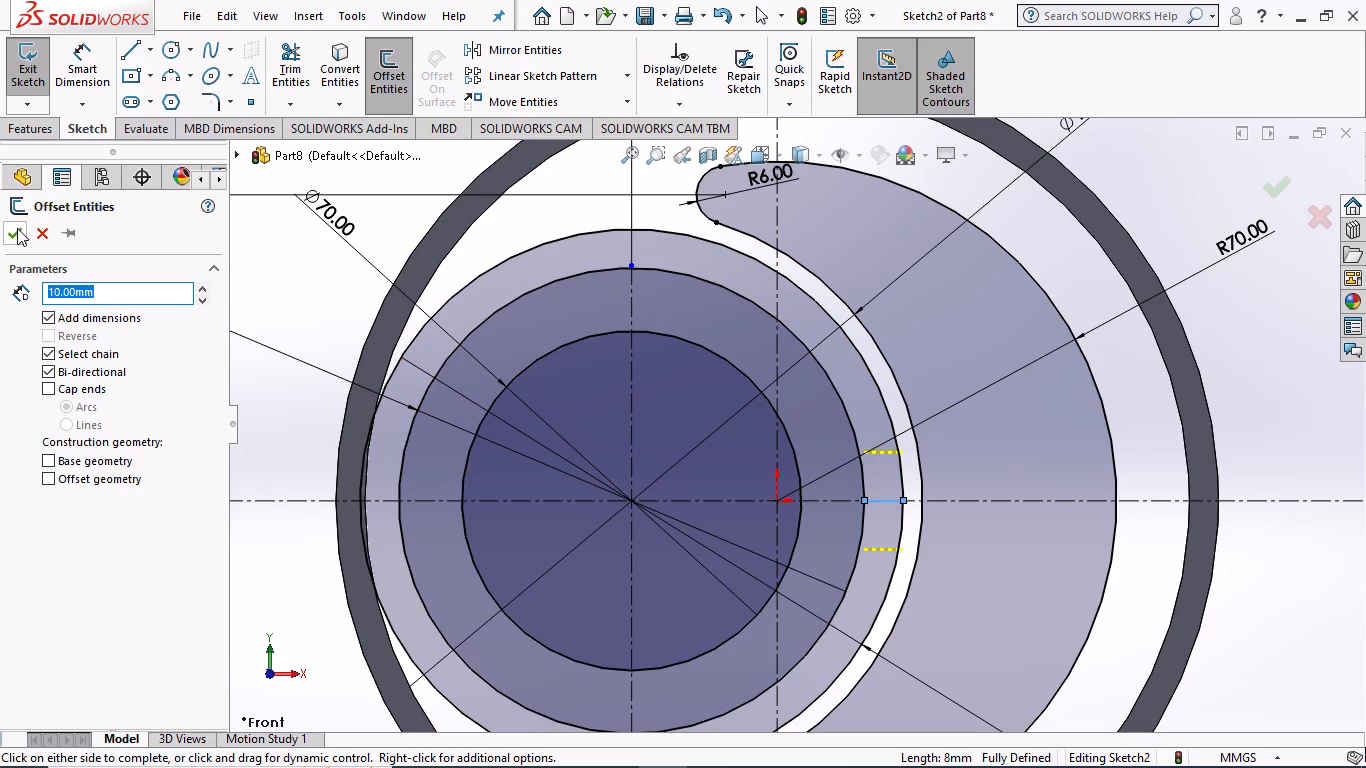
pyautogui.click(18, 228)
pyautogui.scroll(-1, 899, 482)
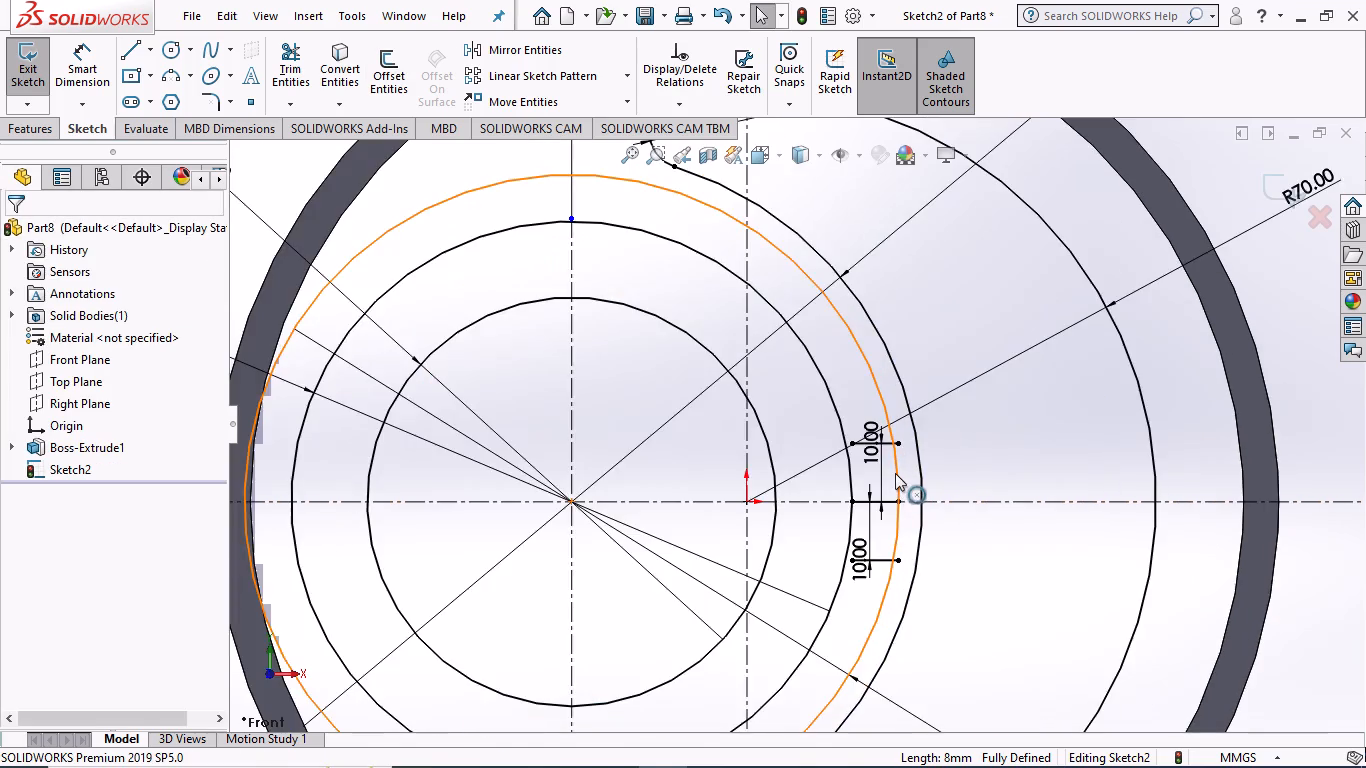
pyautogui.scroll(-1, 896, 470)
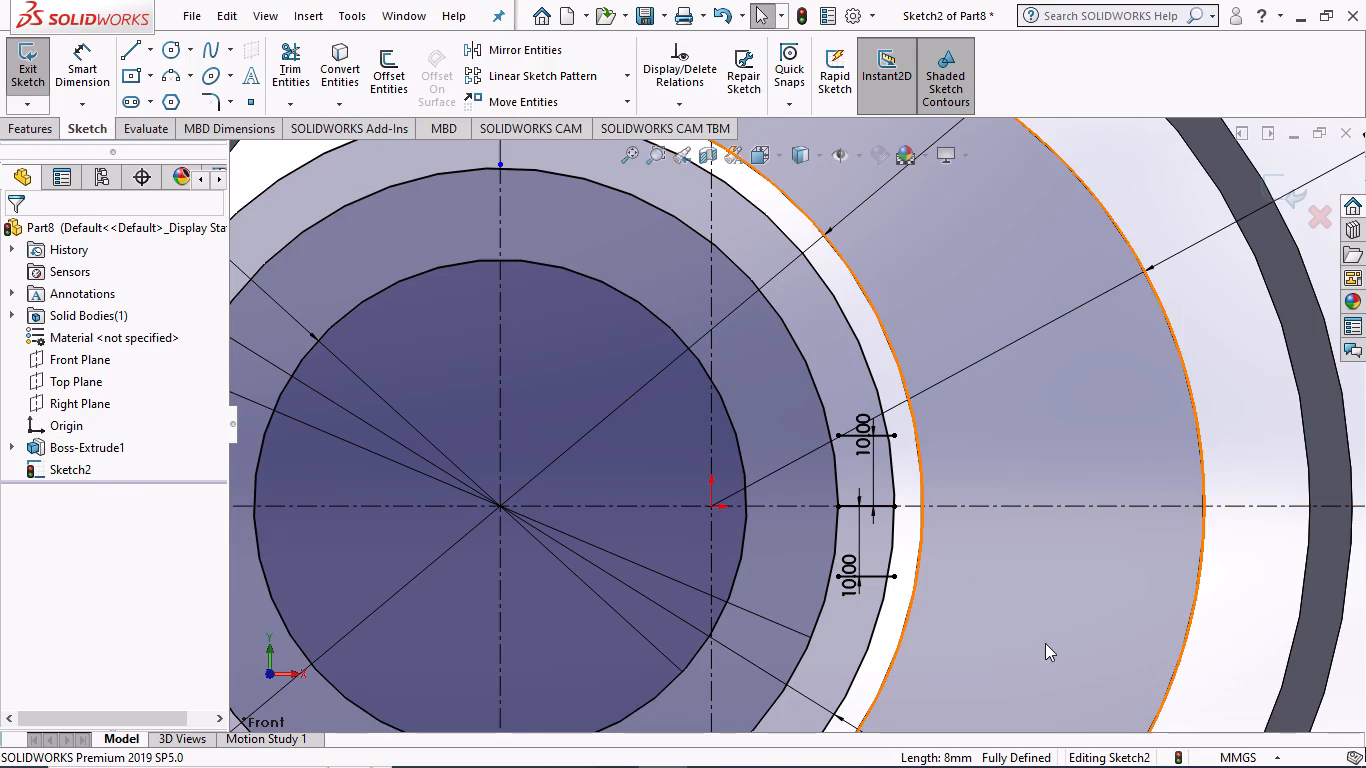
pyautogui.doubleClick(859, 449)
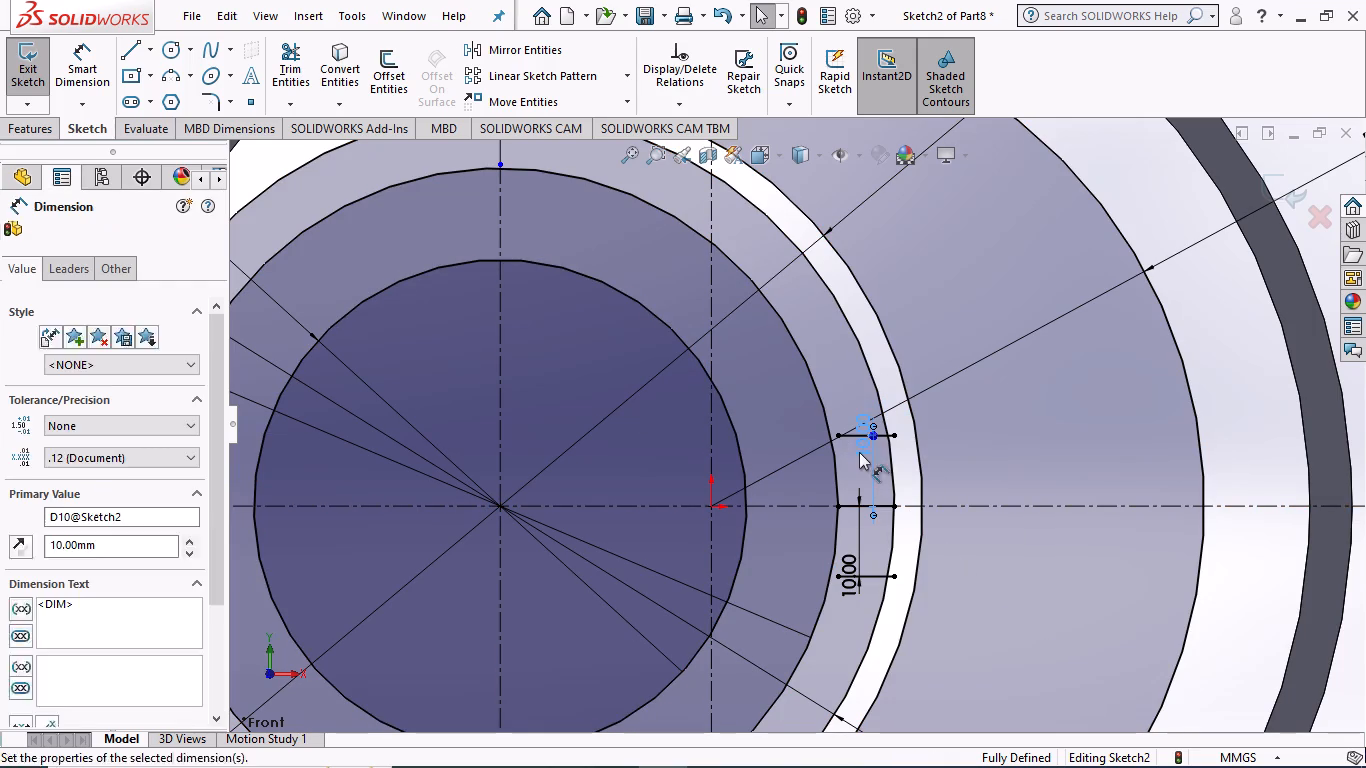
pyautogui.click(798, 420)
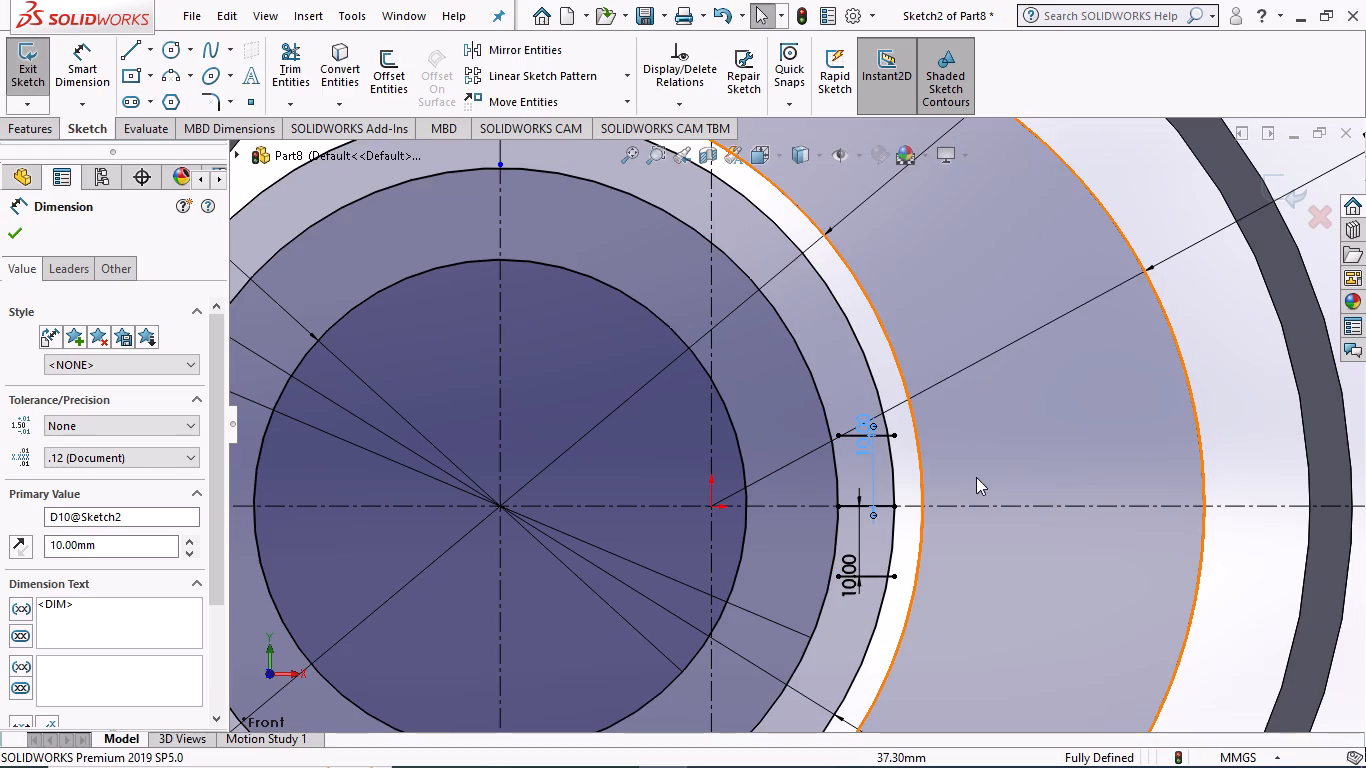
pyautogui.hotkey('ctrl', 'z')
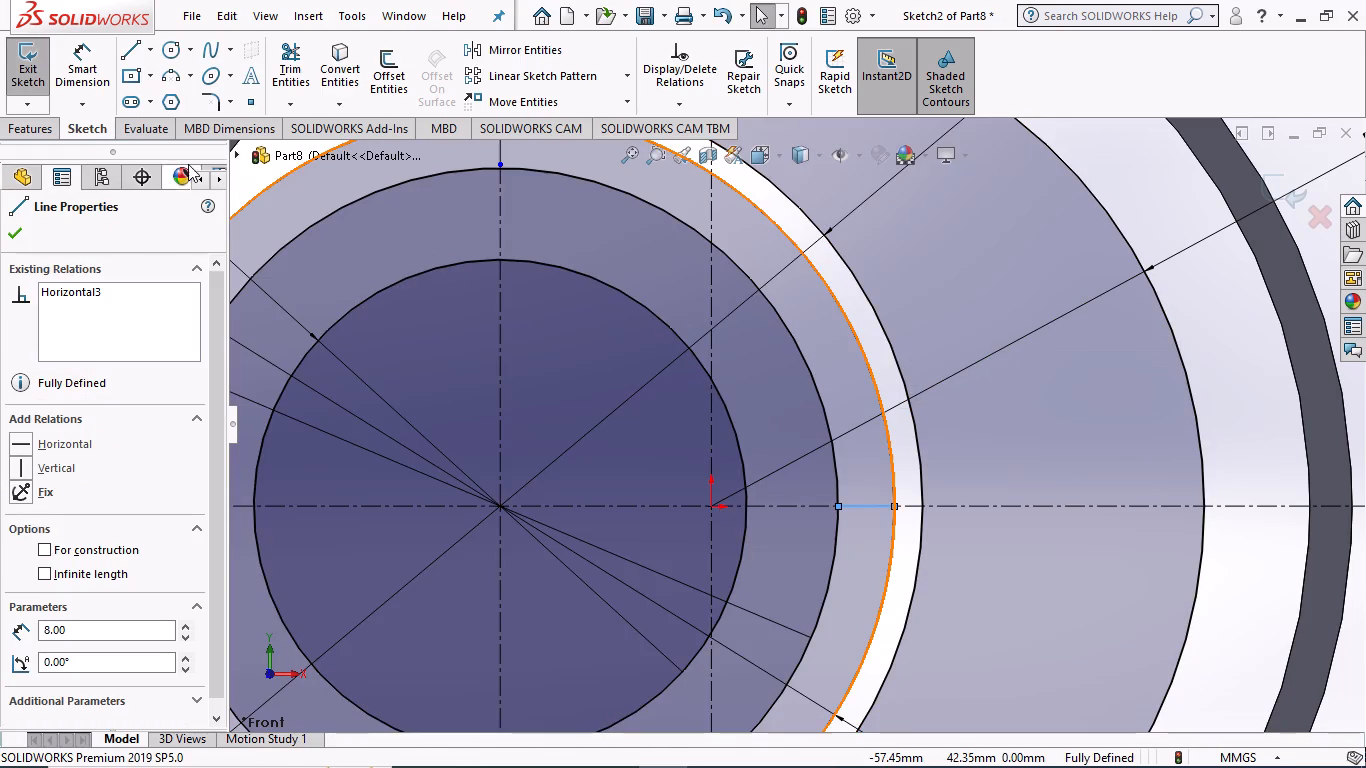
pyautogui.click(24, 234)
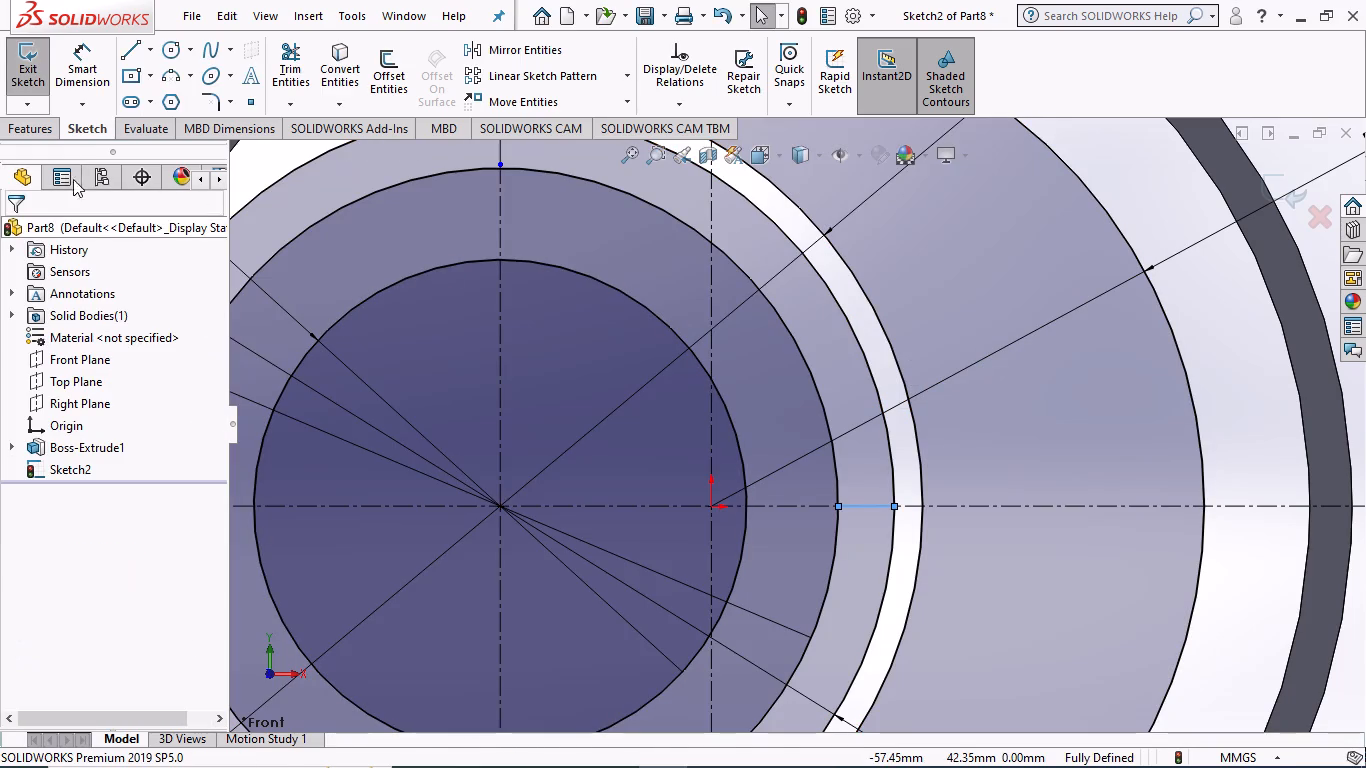
# Offset the short line between the 96 mm and 112 mm circles by 25 mm in both directions, with dimensions added.
pyautogui.click(392, 80)
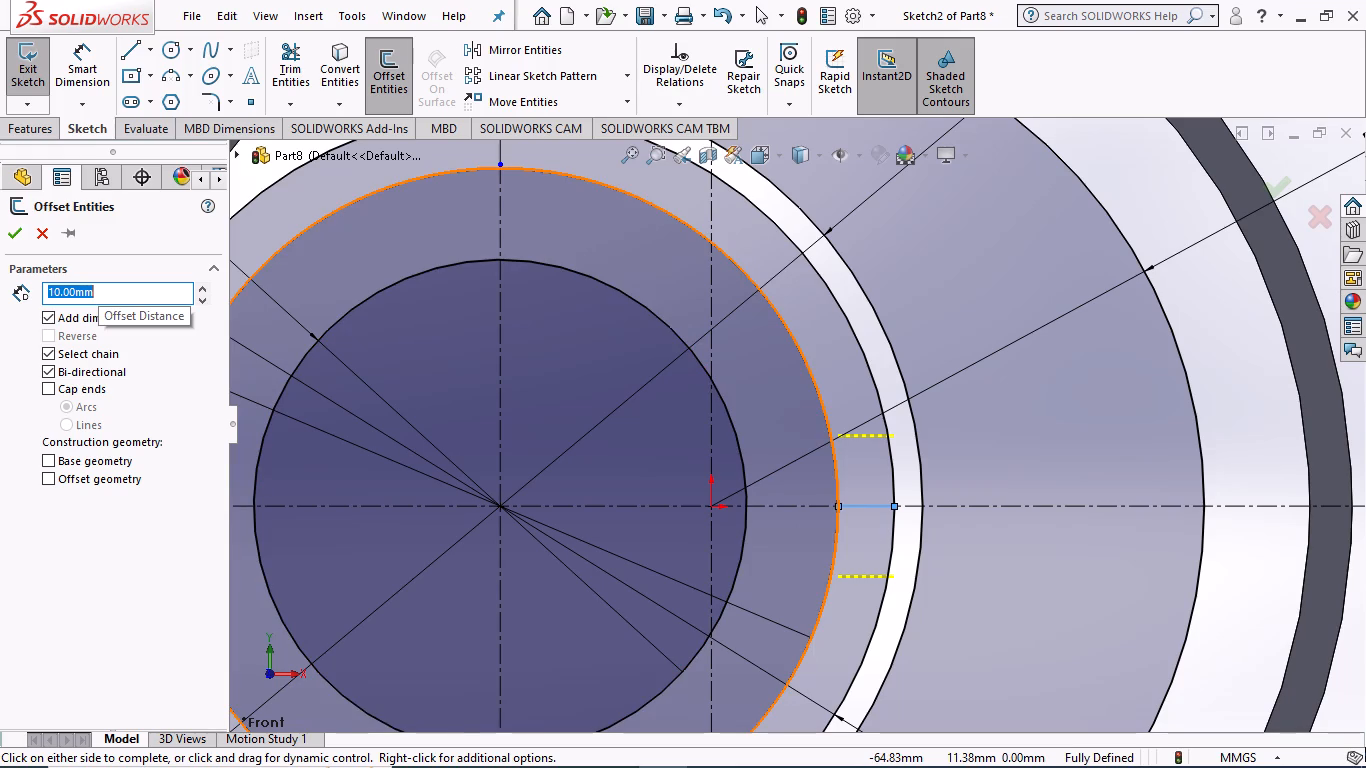
pyautogui.press('9')
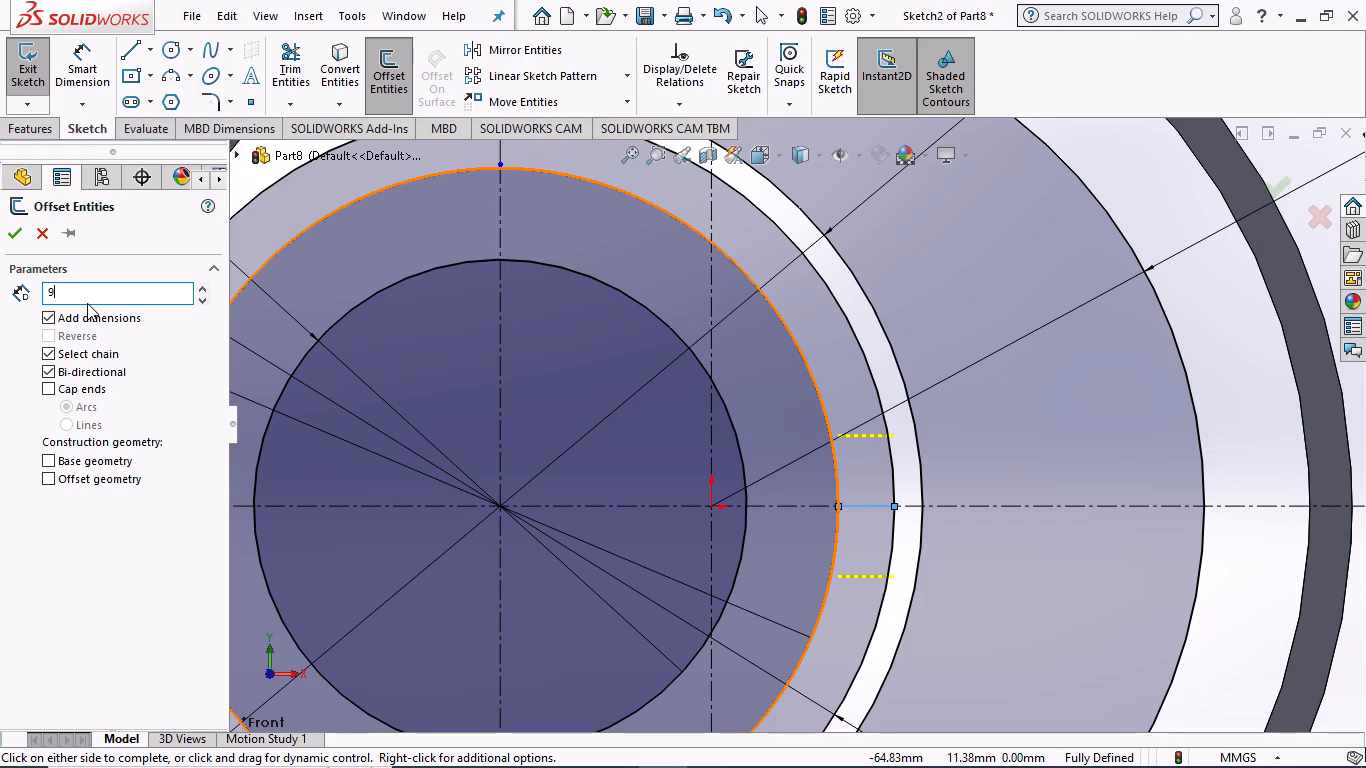
pyautogui.press('BackSpace')
pyautogui.write('25')
pyautogui.press('Return')
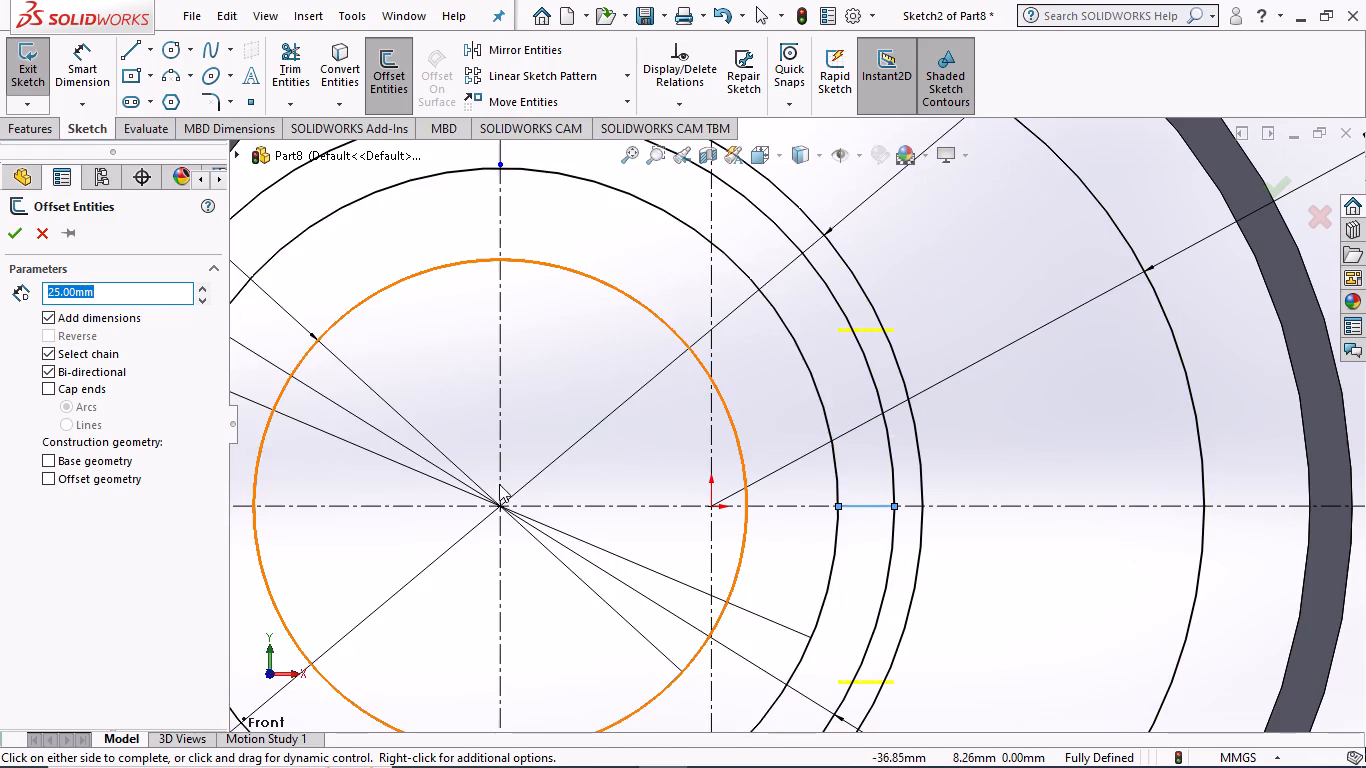
pyautogui.scroll(3, 765, 575)
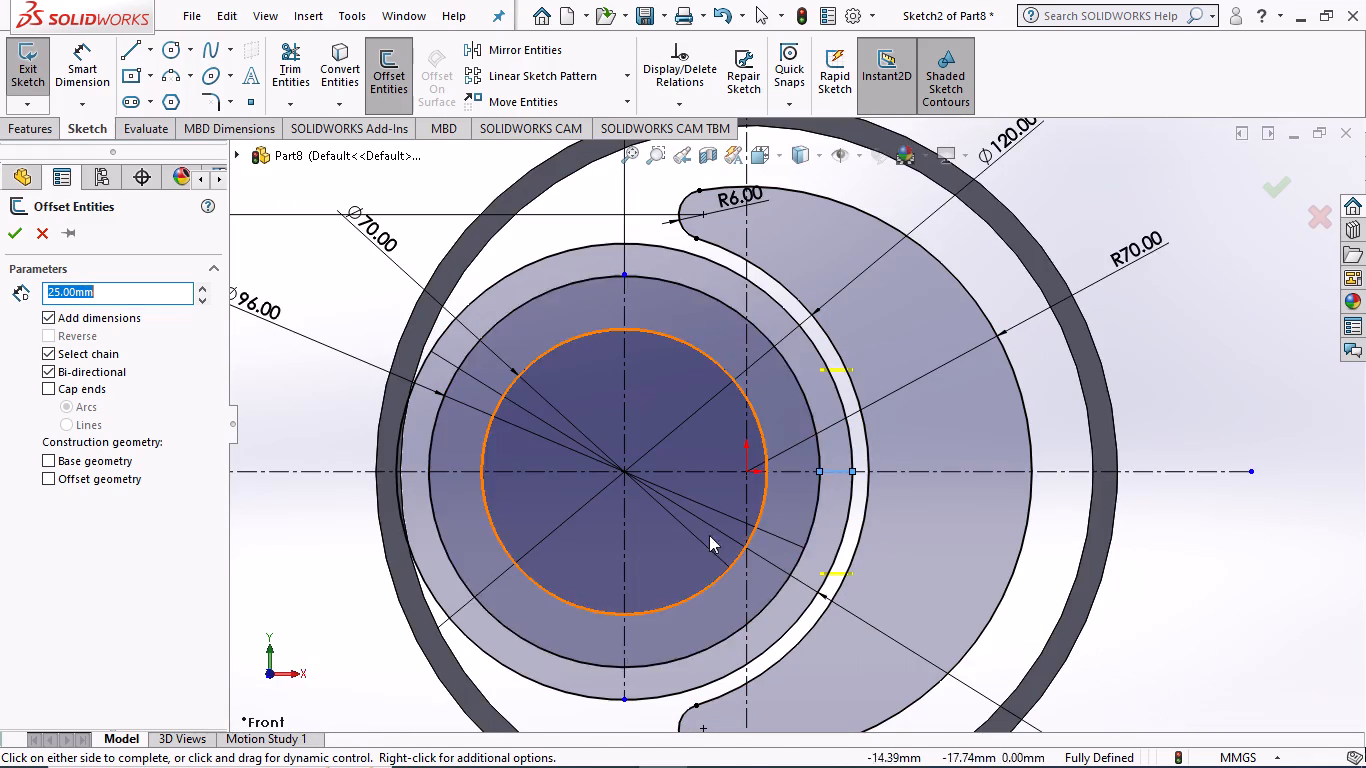
pyautogui.click(9, 234)
# Extend the inner ends of both offset lines to meet the 96 mm circle.
pyautogui.scroll(-2, 828, 384)
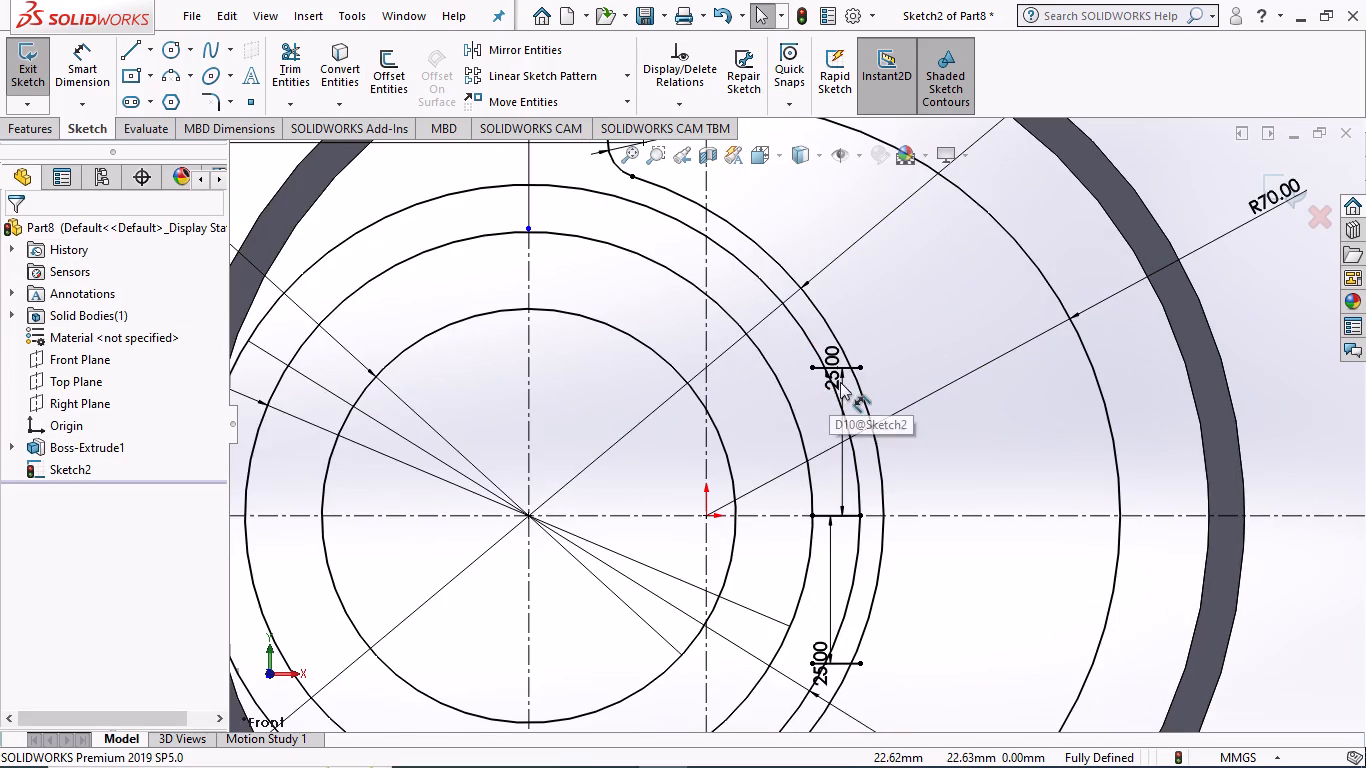
pyautogui.click(297, 102)
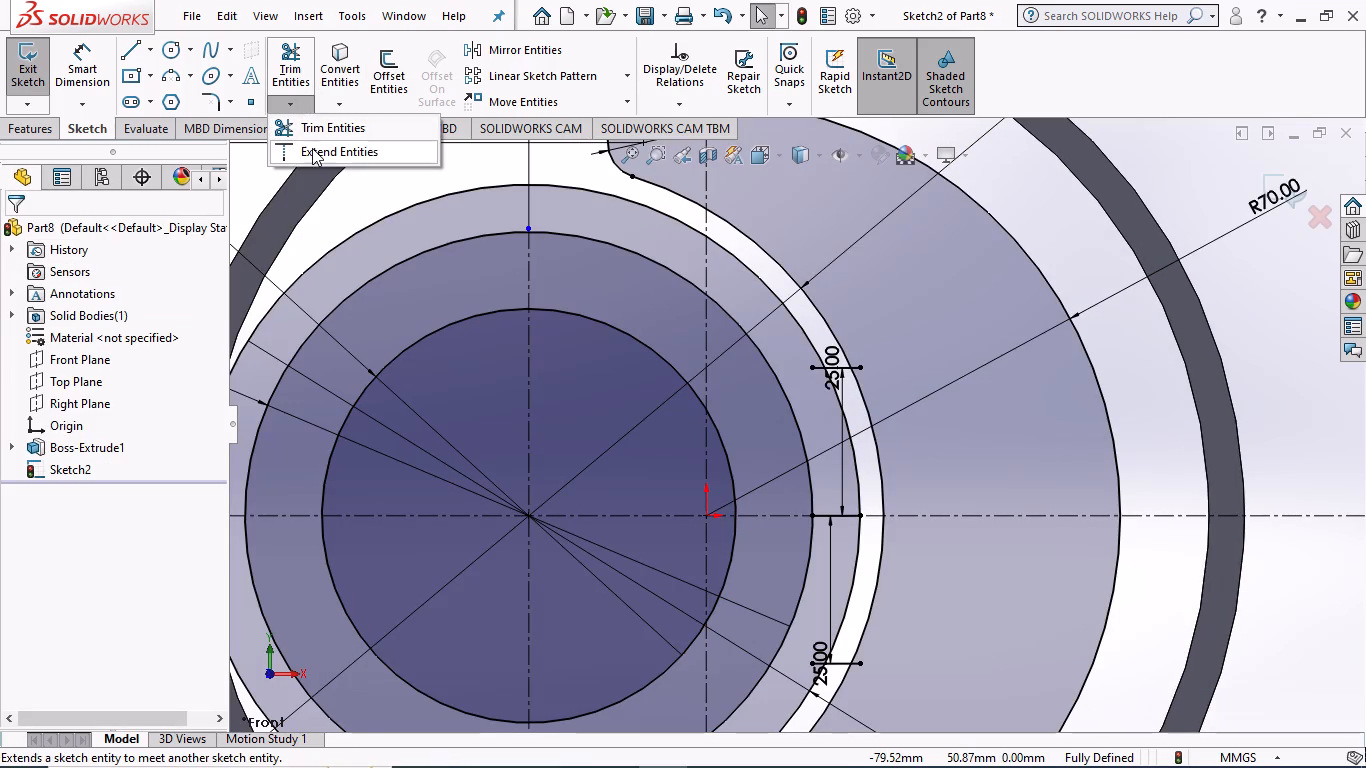
pyautogui.click(313, 149)
pyautogui.click(810, 363)
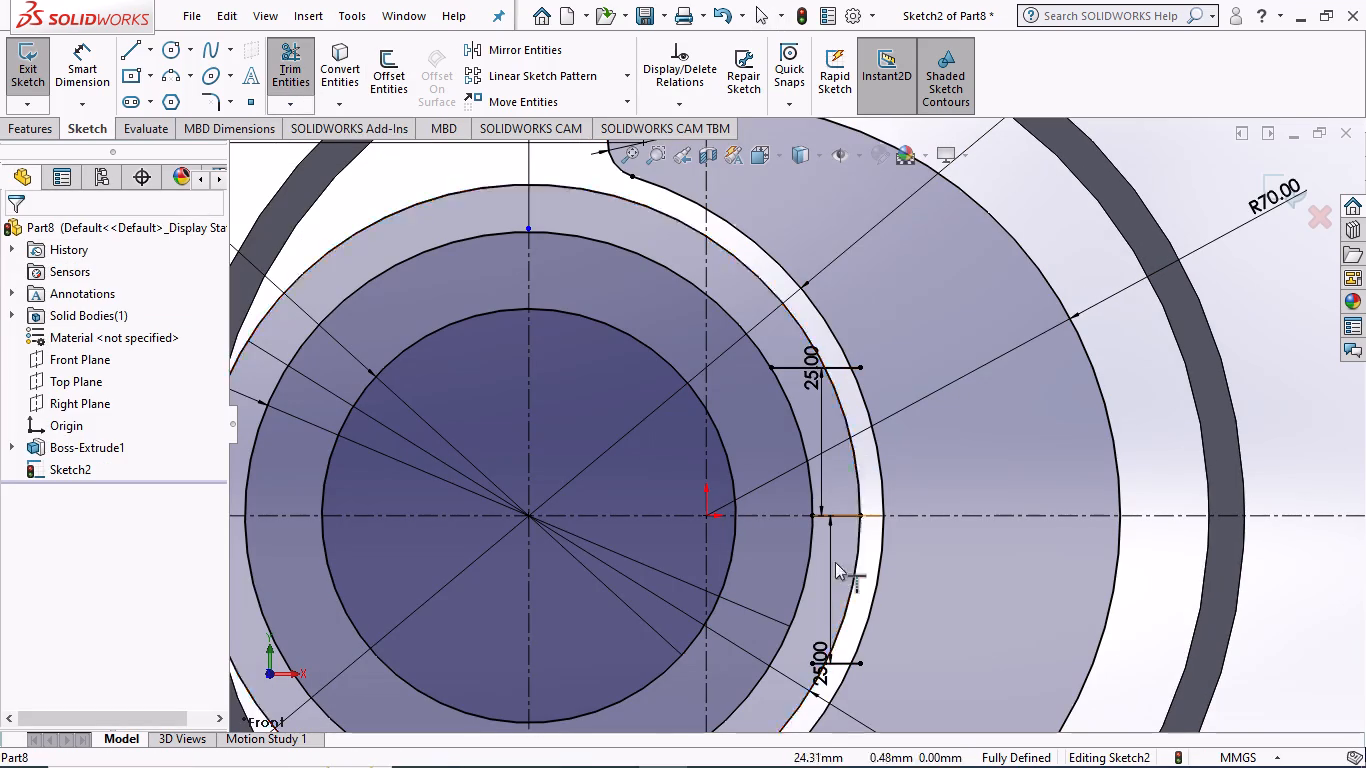
pyautogui.click(808, 662)
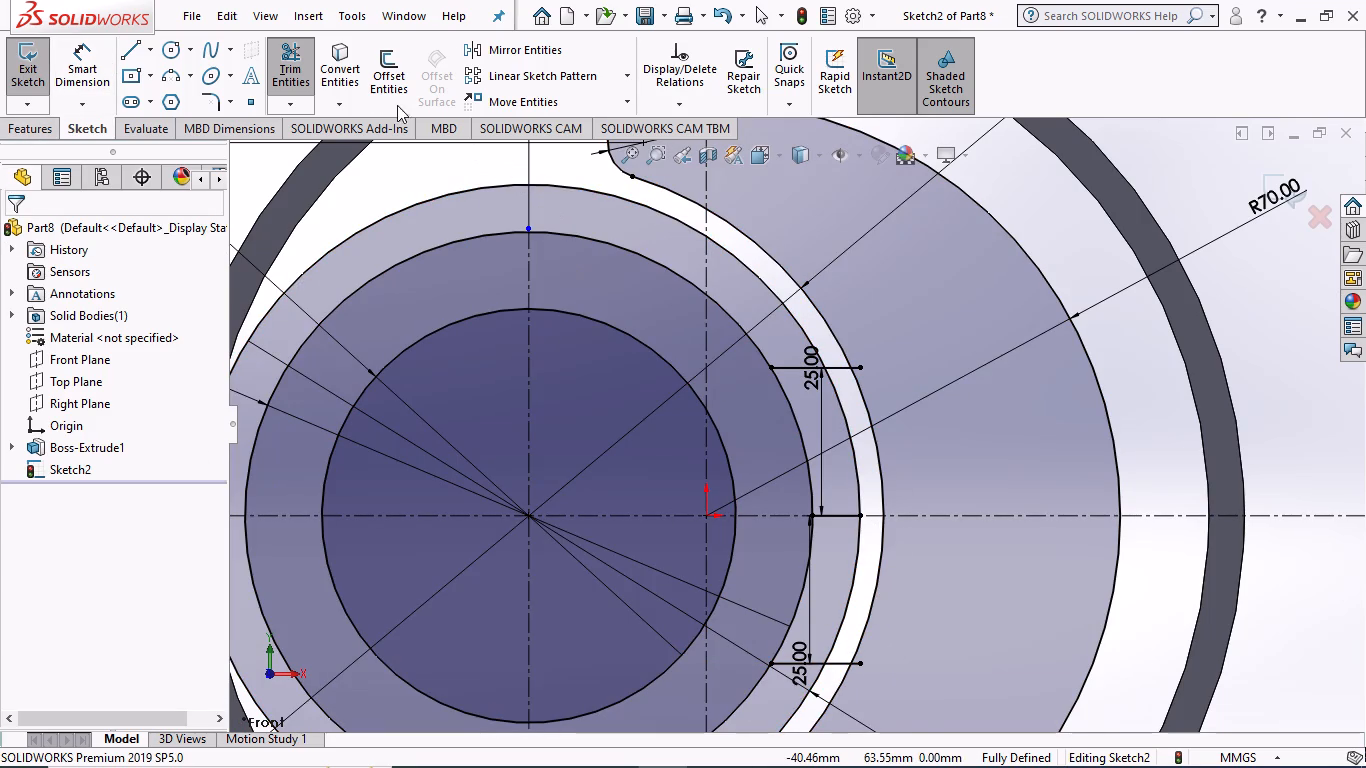
# Trim the overhanging outer ends of both offset lines back to the 112 mm circle.
pyautogui.click(285, 65)
pyautogui.scroll(-3, 856, 656)
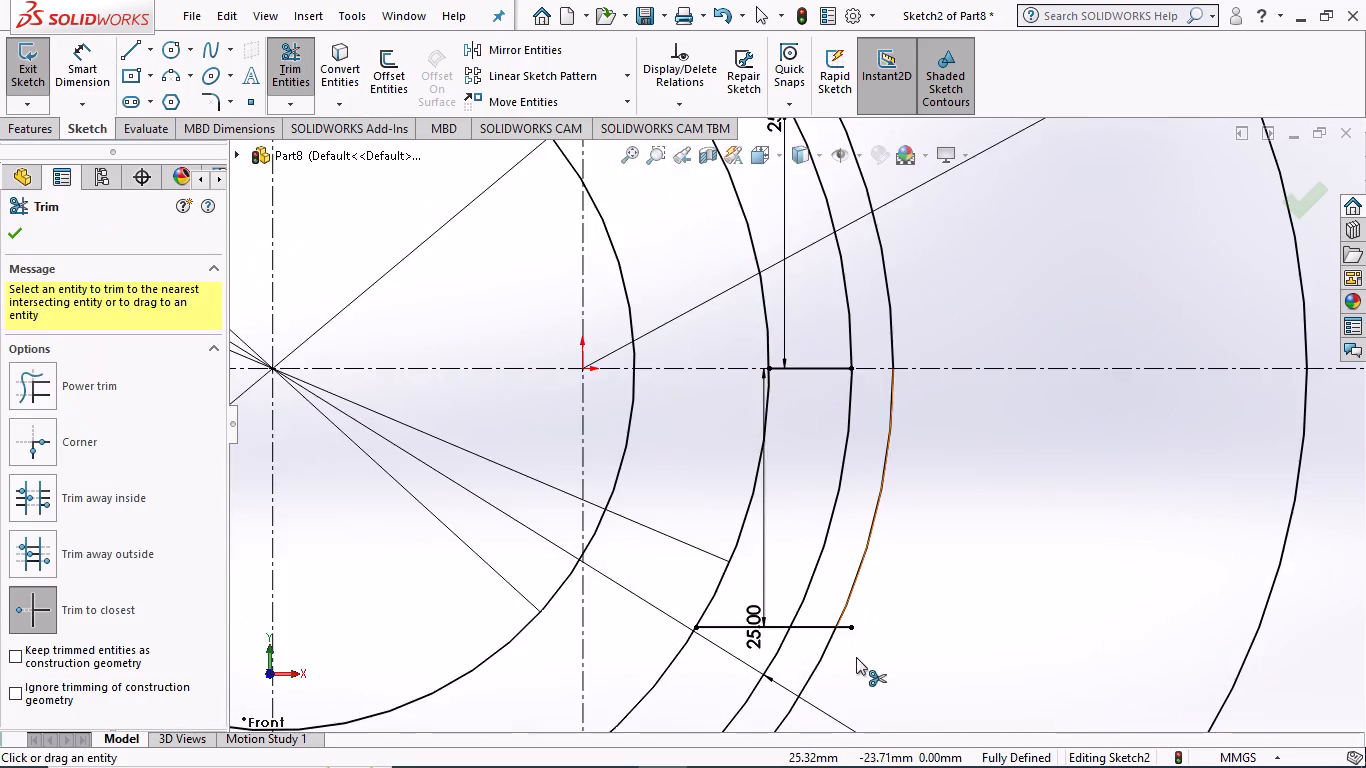
pyautogui.click(841, 625)
pyautogui.click(806, 630)
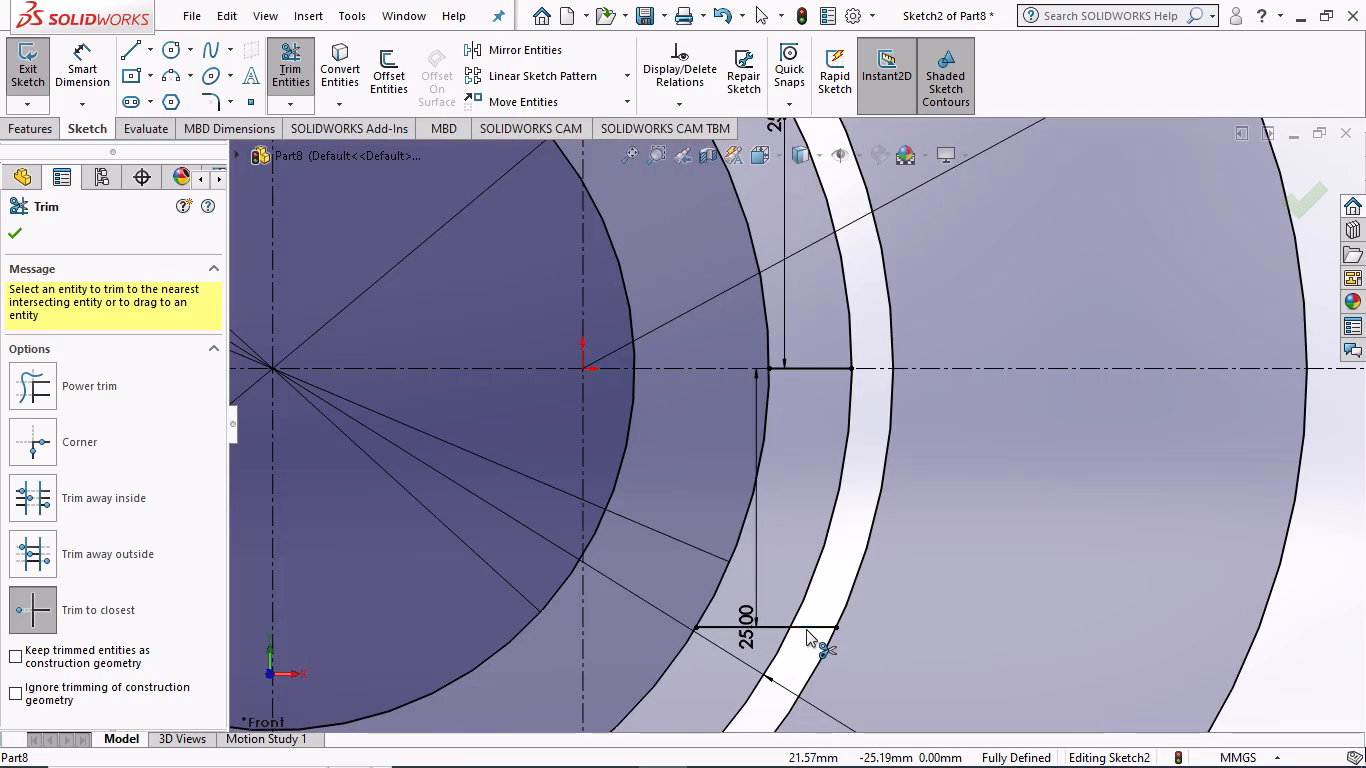
pyautogui.scroll(2, 813, 531)
pyautogui.scroll(1, 839, 349)
pyautogui.scroll(-1, 798, 172)
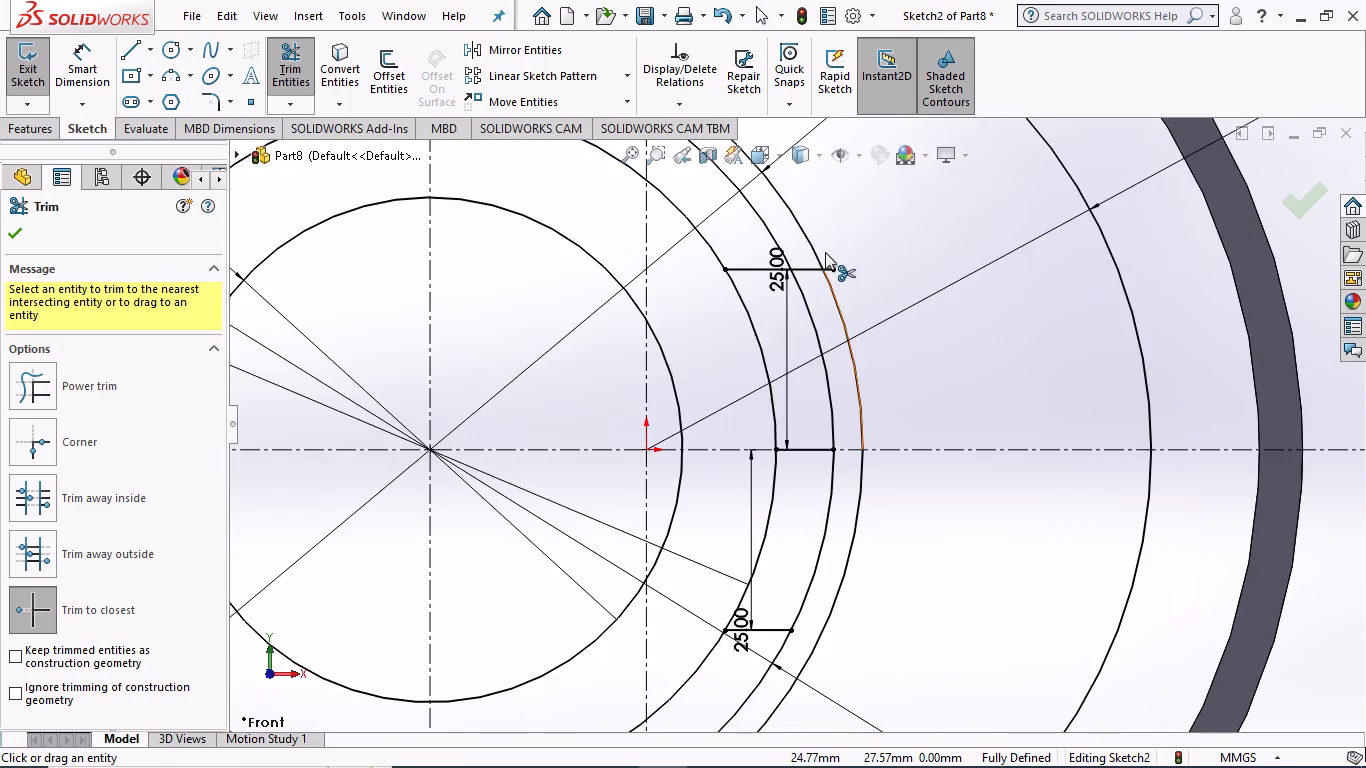
pyautogui.click(811, 269)
pyautogui.scroll(-3, 839, 281)
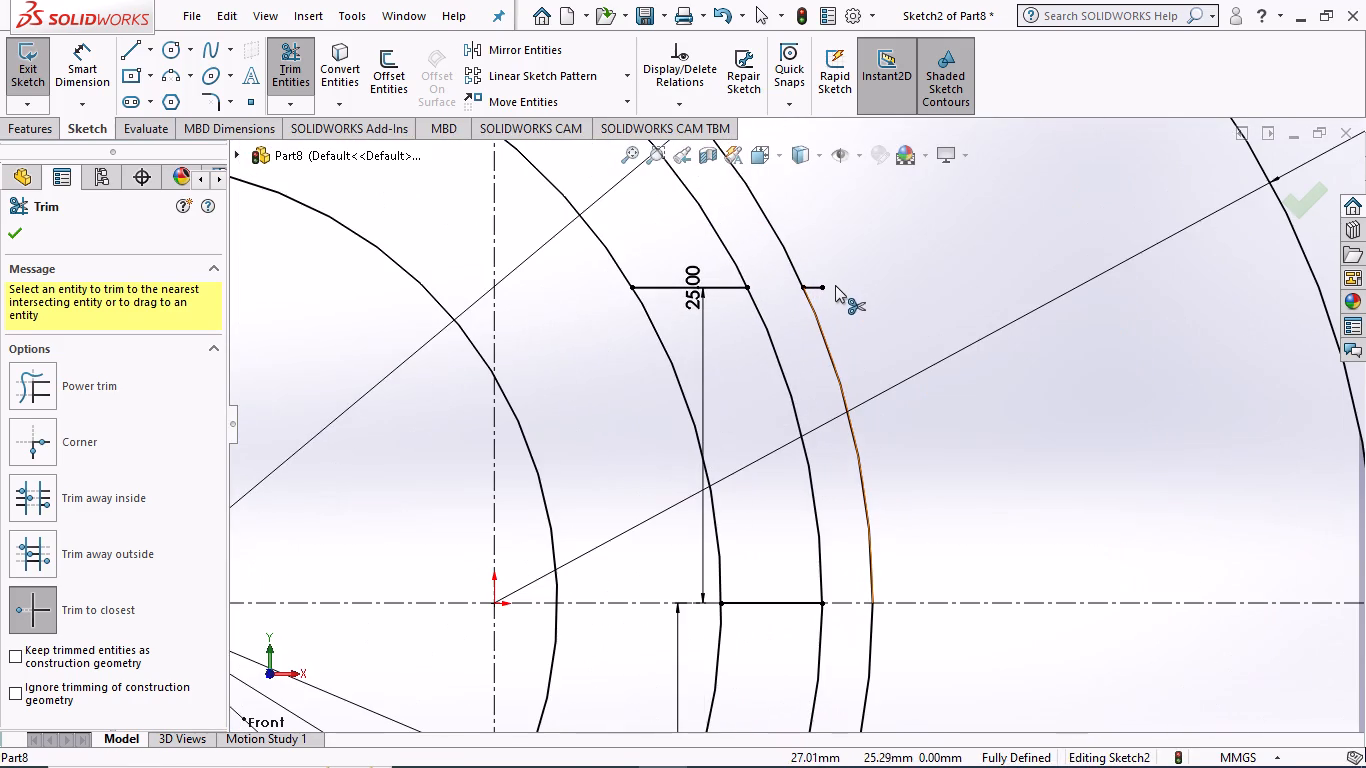
pyautogui.click(813, 284)
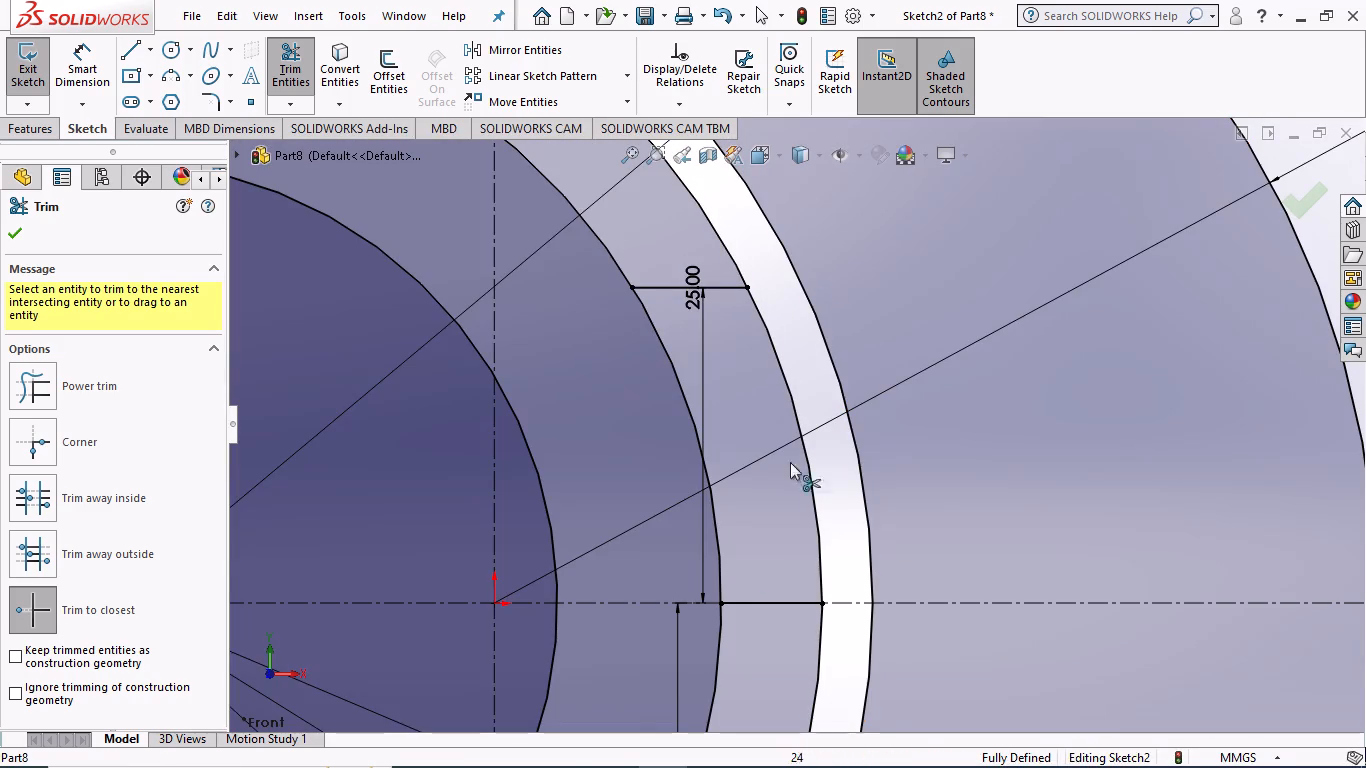
# Trim away the original short line lying on the horizontal centerline between the 96 mm and 112 mm circles.
pyautogui.click(762, 600)
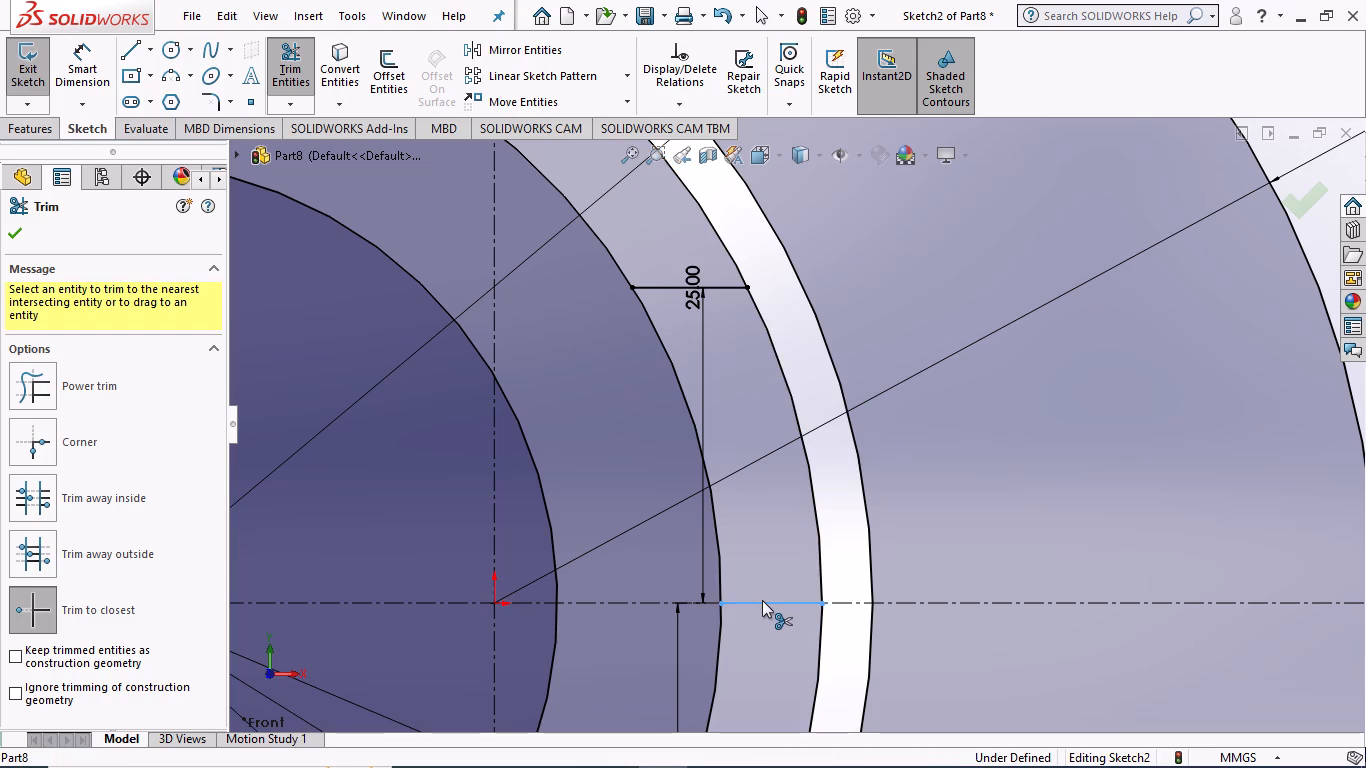
pyautogui.scroll(4, 758, 604)
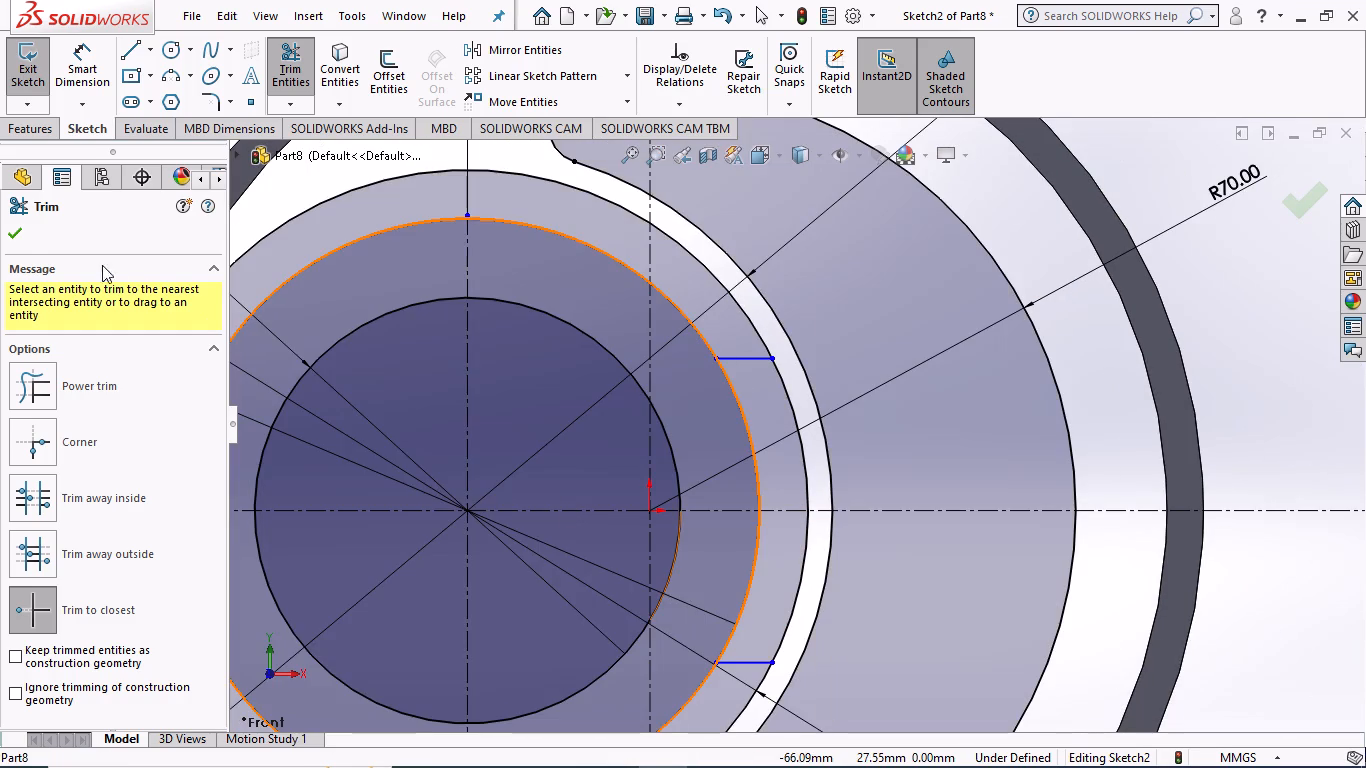
pyautogui.click(16, 233)
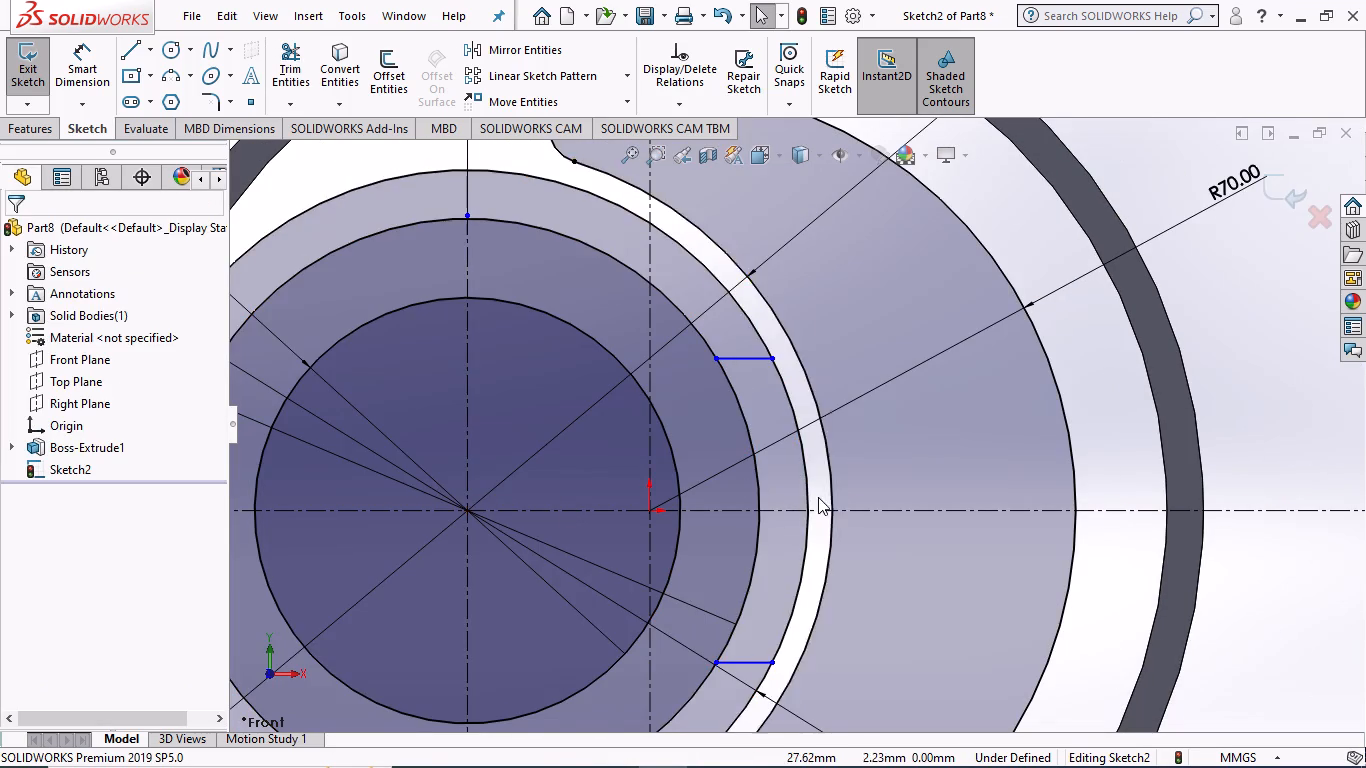
# Dimension each of the two short horizontal lines 25 mm from the horizontal centerline, one above and one below.
pyautogui.scroll(3, 818, 496)
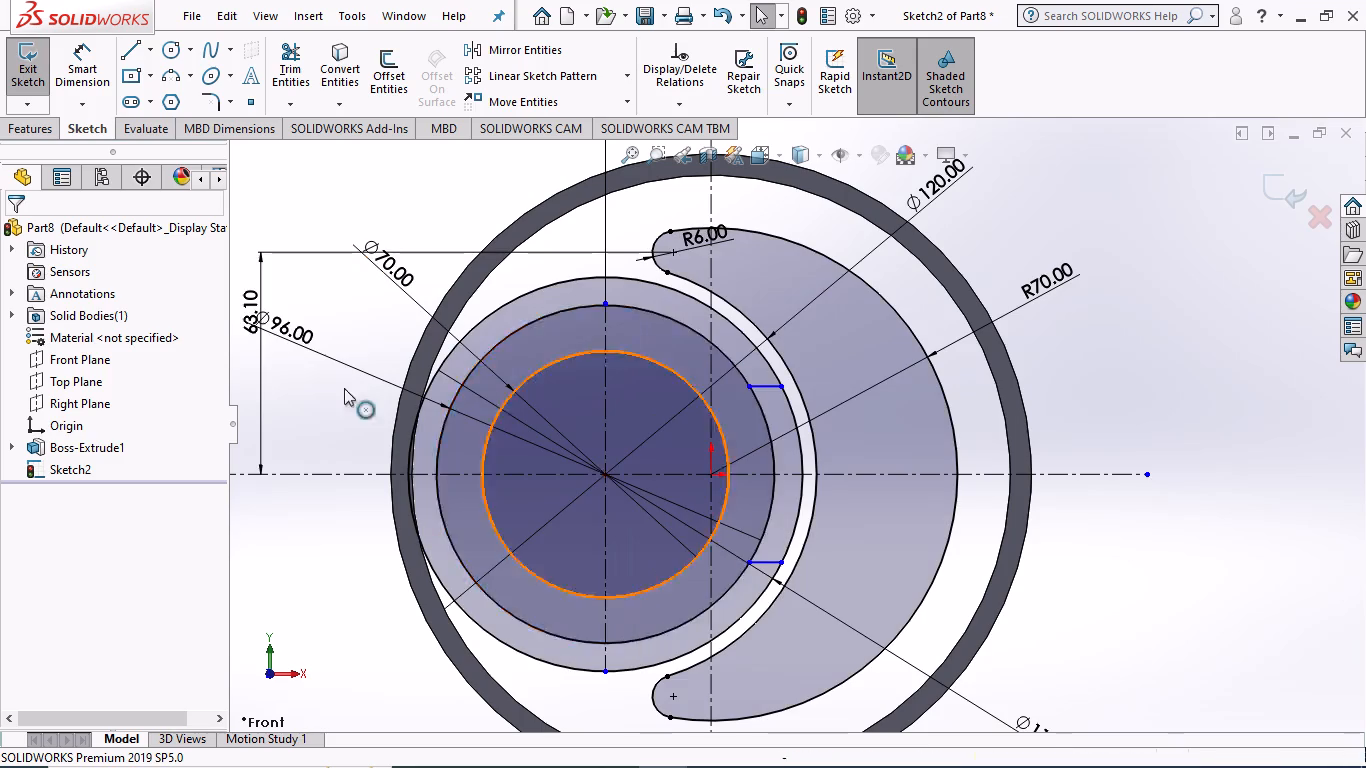
pyautogui.scroll(-1, 816, 467)
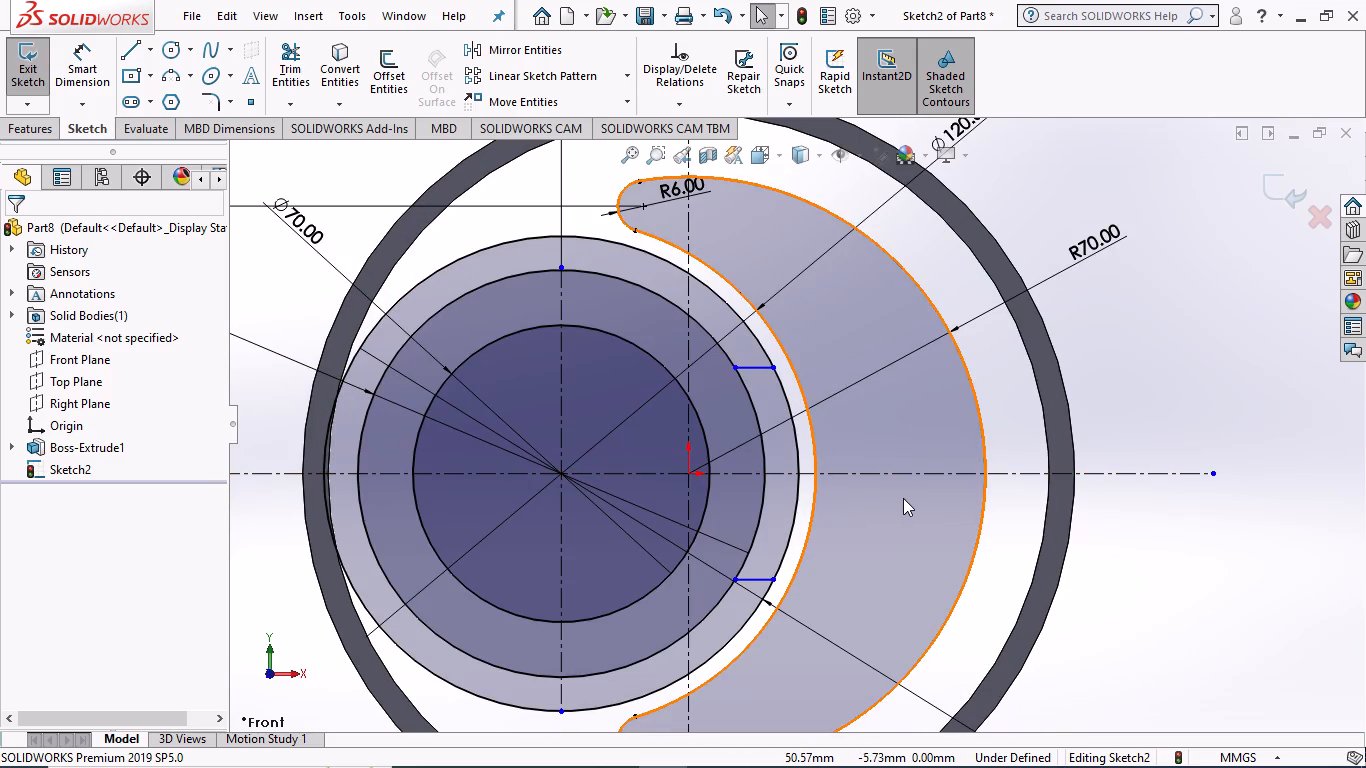
pyautogui.click(78, 71)
pyautogui.click(759, 366)
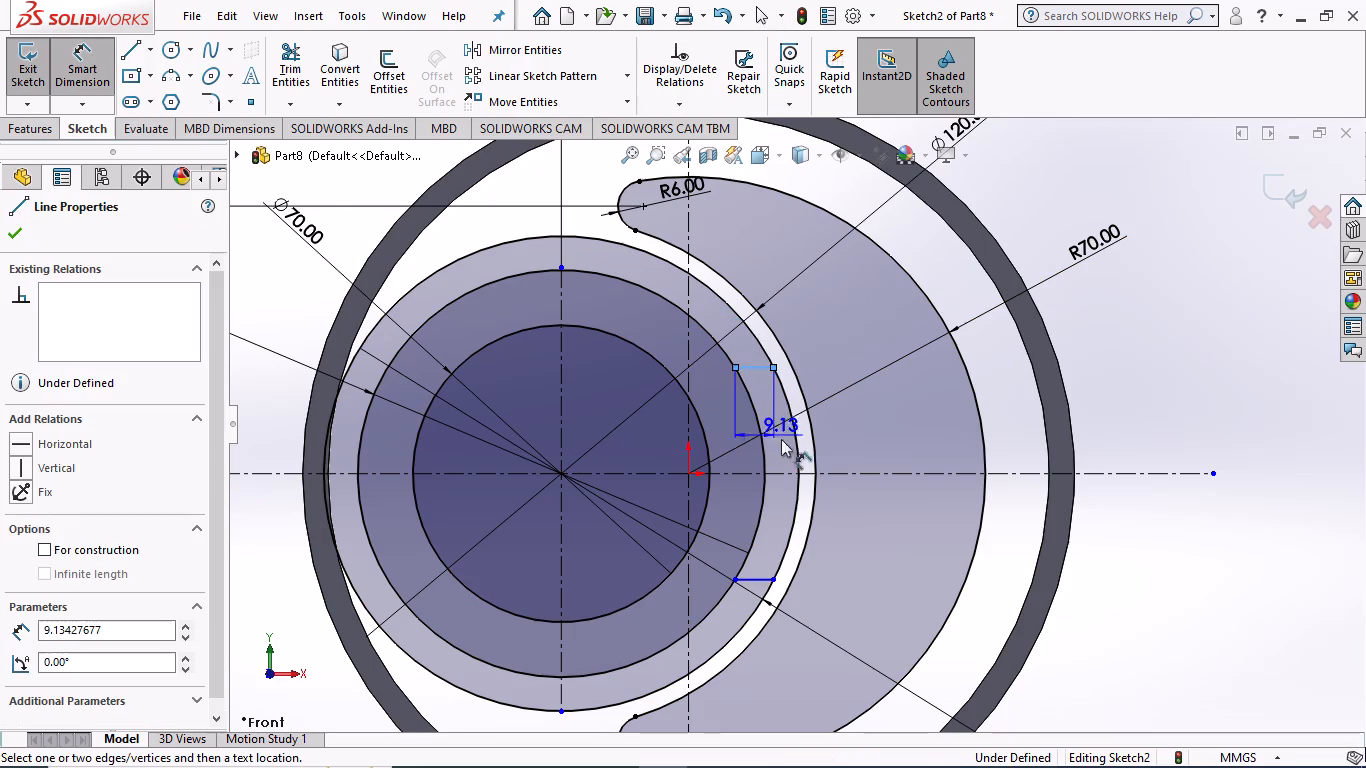
pyautogui.click(788, 470)
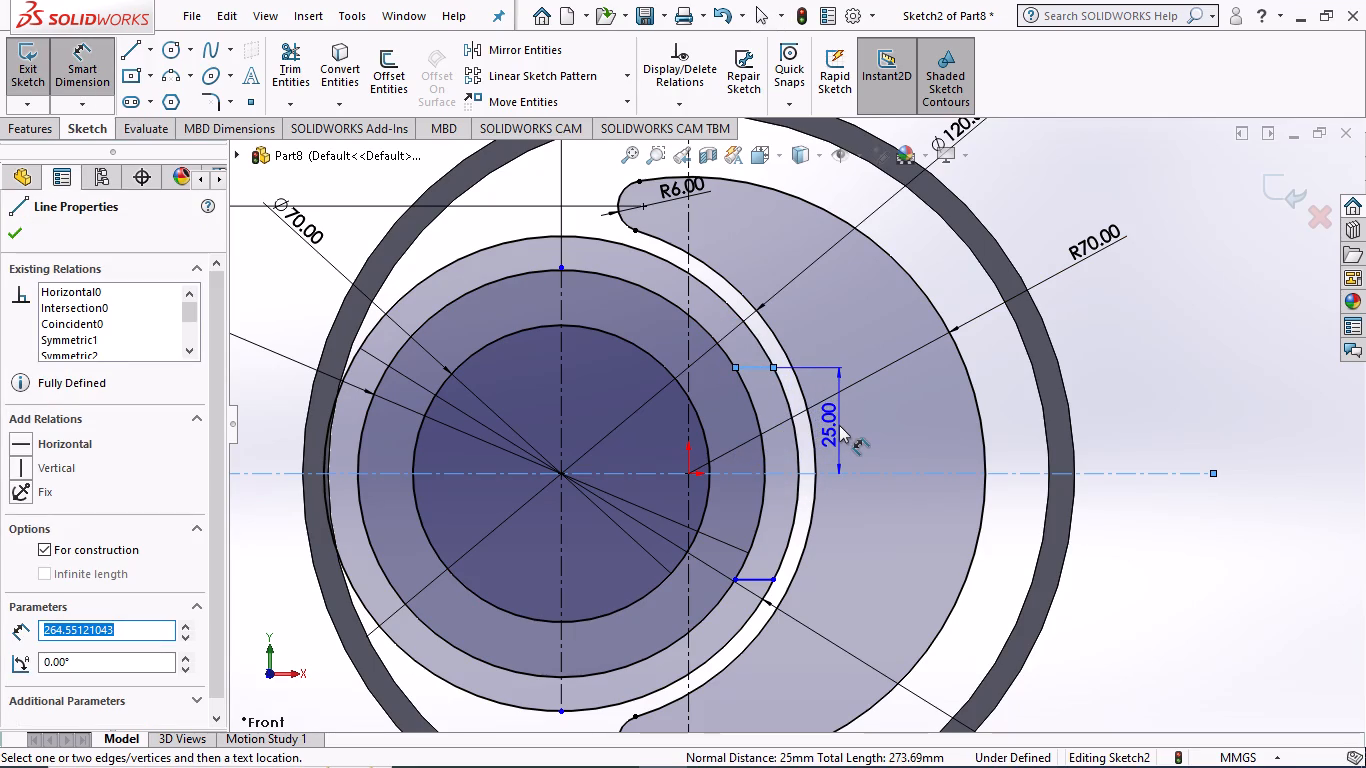
pyautogui.click(839, 425)
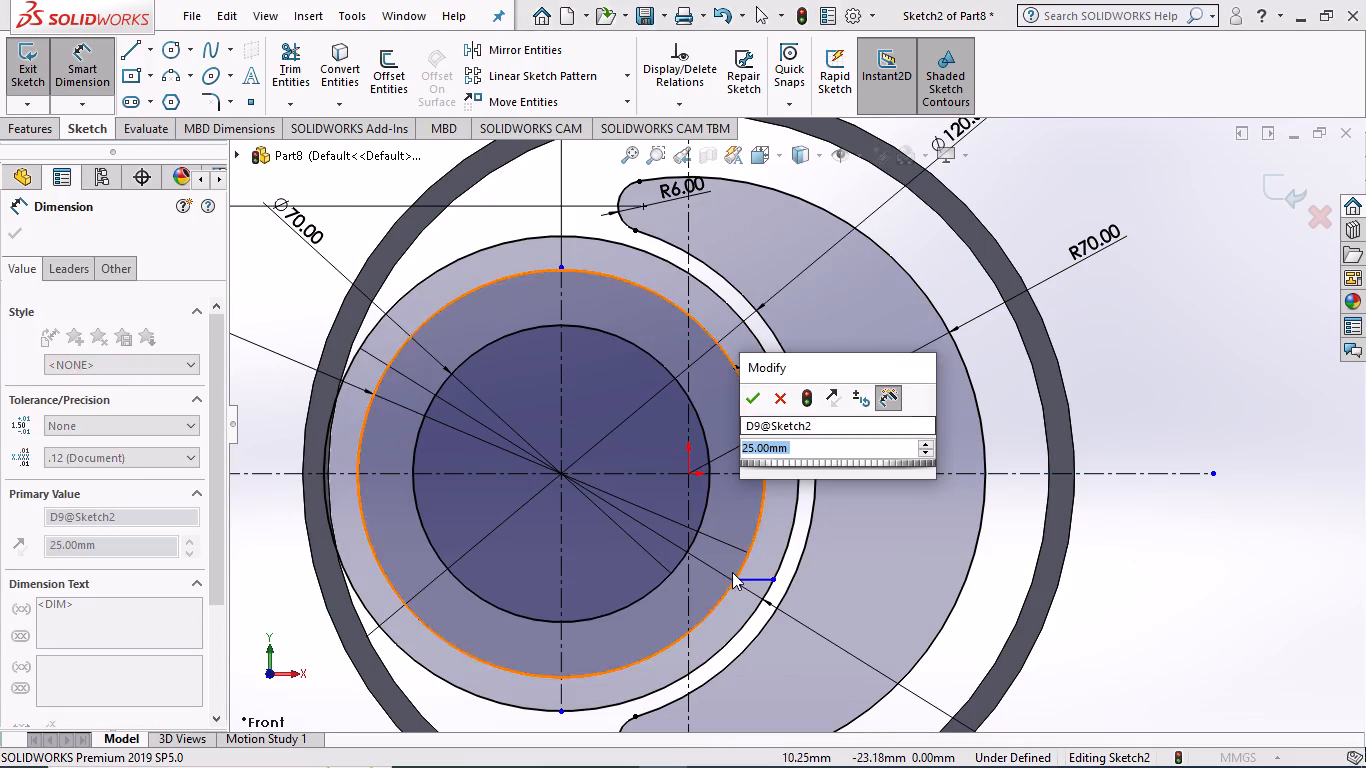
pyautogui.click(748, 397)
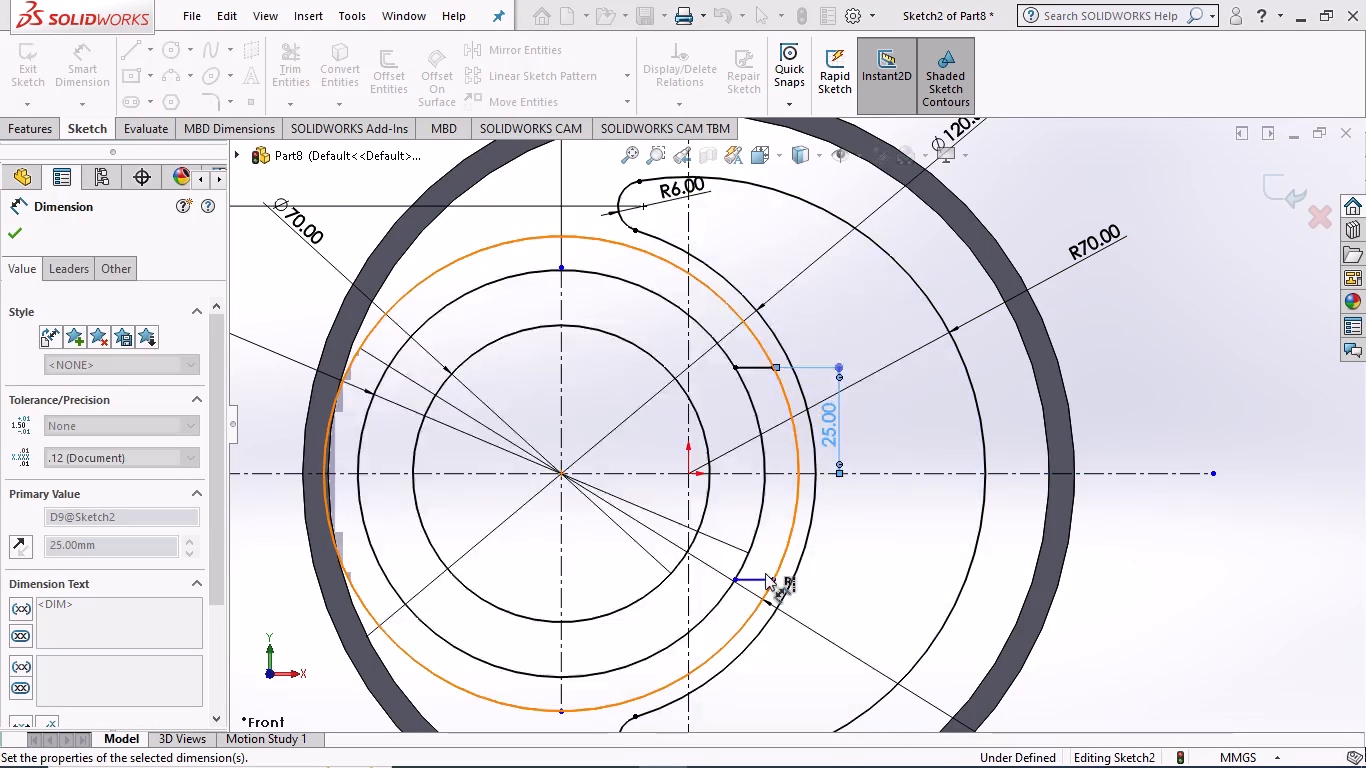
pyautogui.click(759, 575)
pyautogui.click(846, 522)
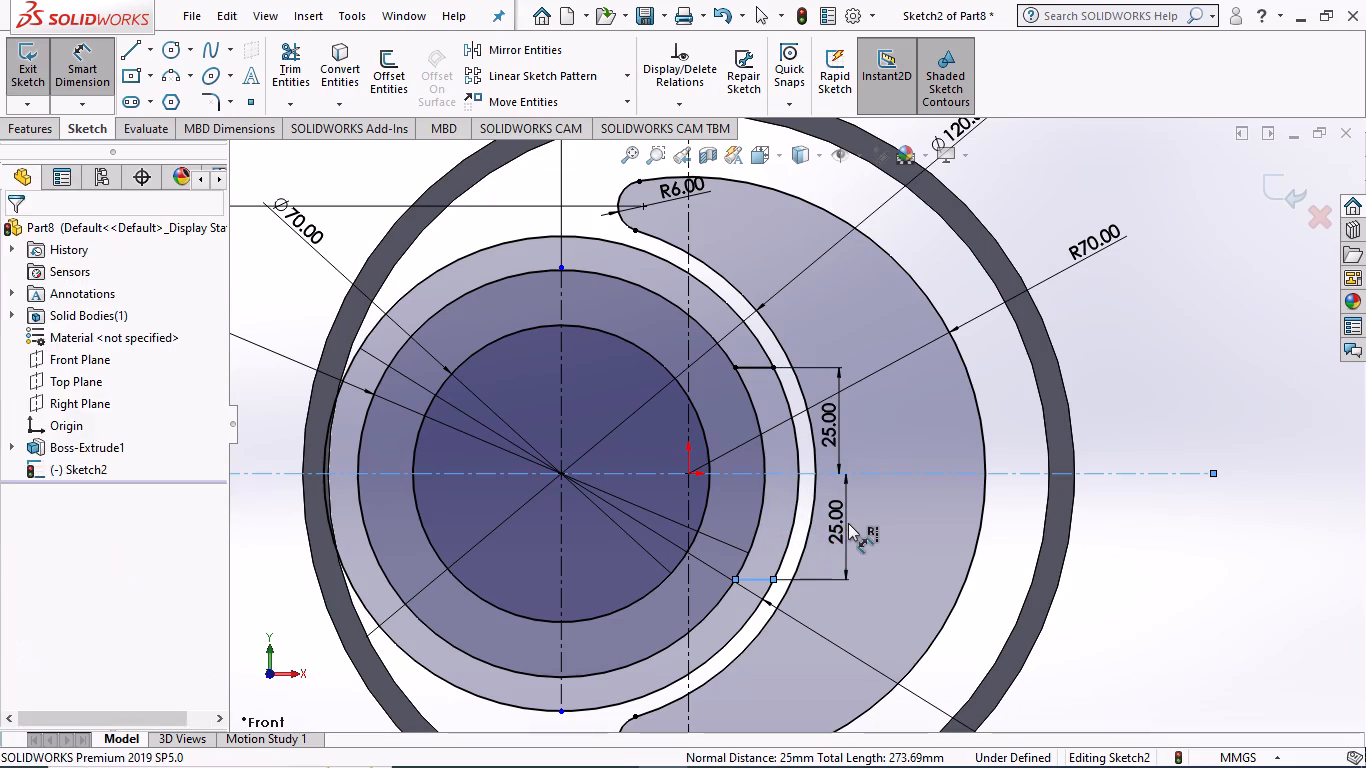
pyautogui.click(763, 493)
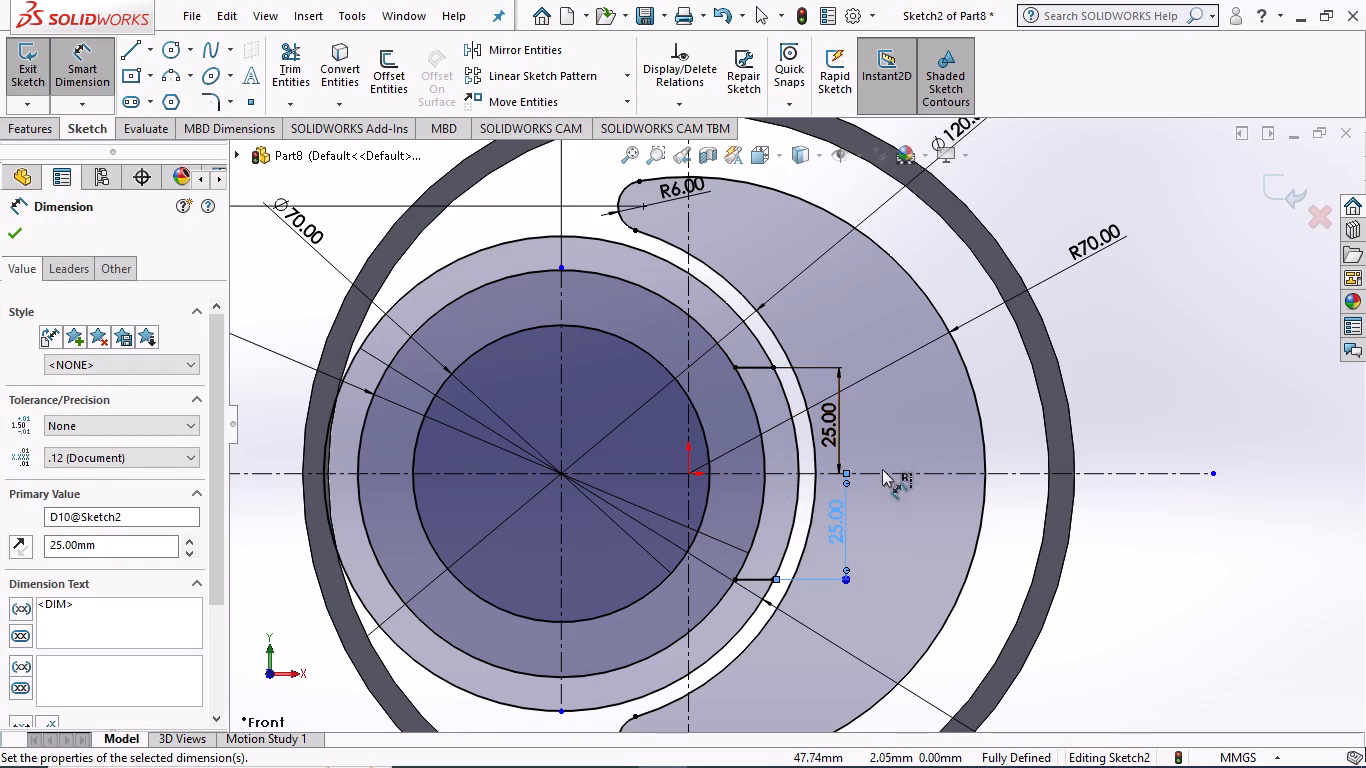
pyautogui.click(14, 225)
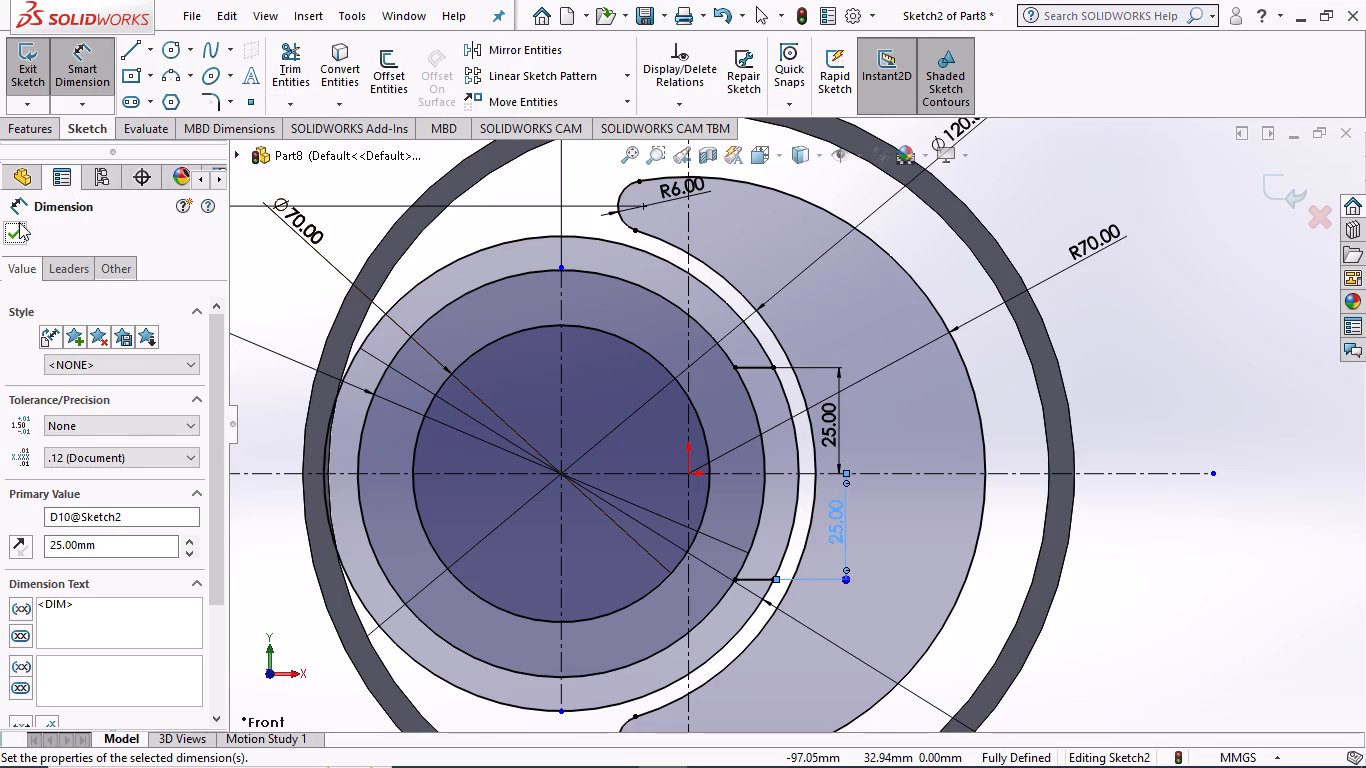
pyautogui.click(12, 237)
# Trim the 112 mm circle so only its arc between the outer ends of the two short lines remains.
pyautogui.click(279, 72)
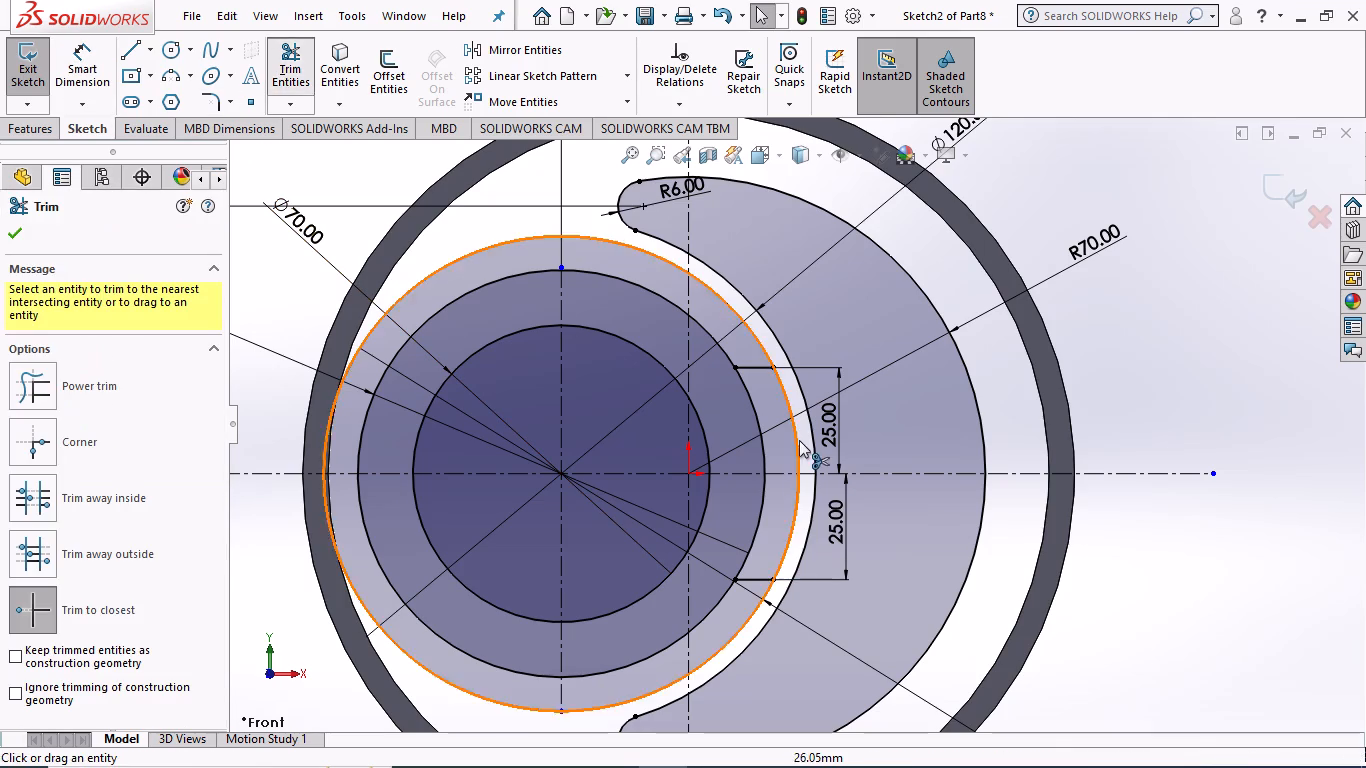
pyautogui.click(745, 323)
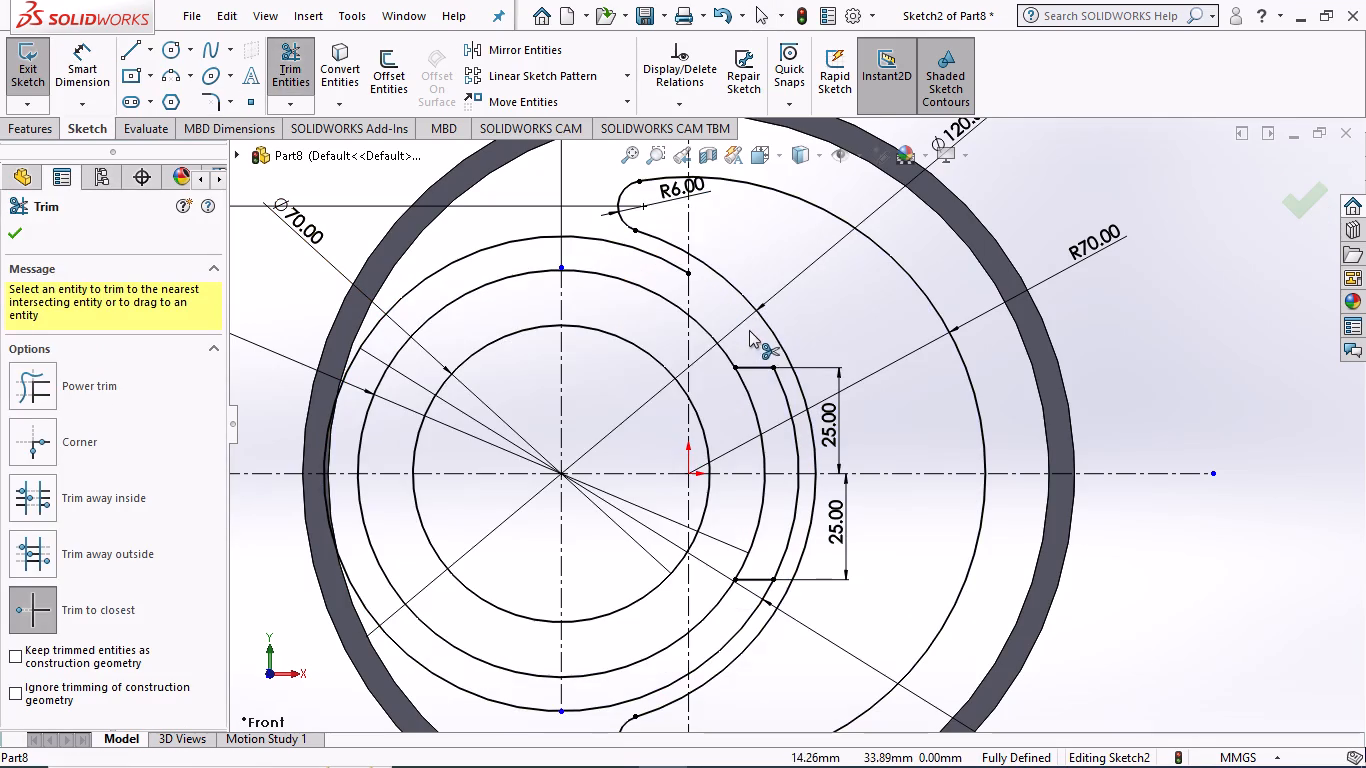
pyautogui.click(650, 251)
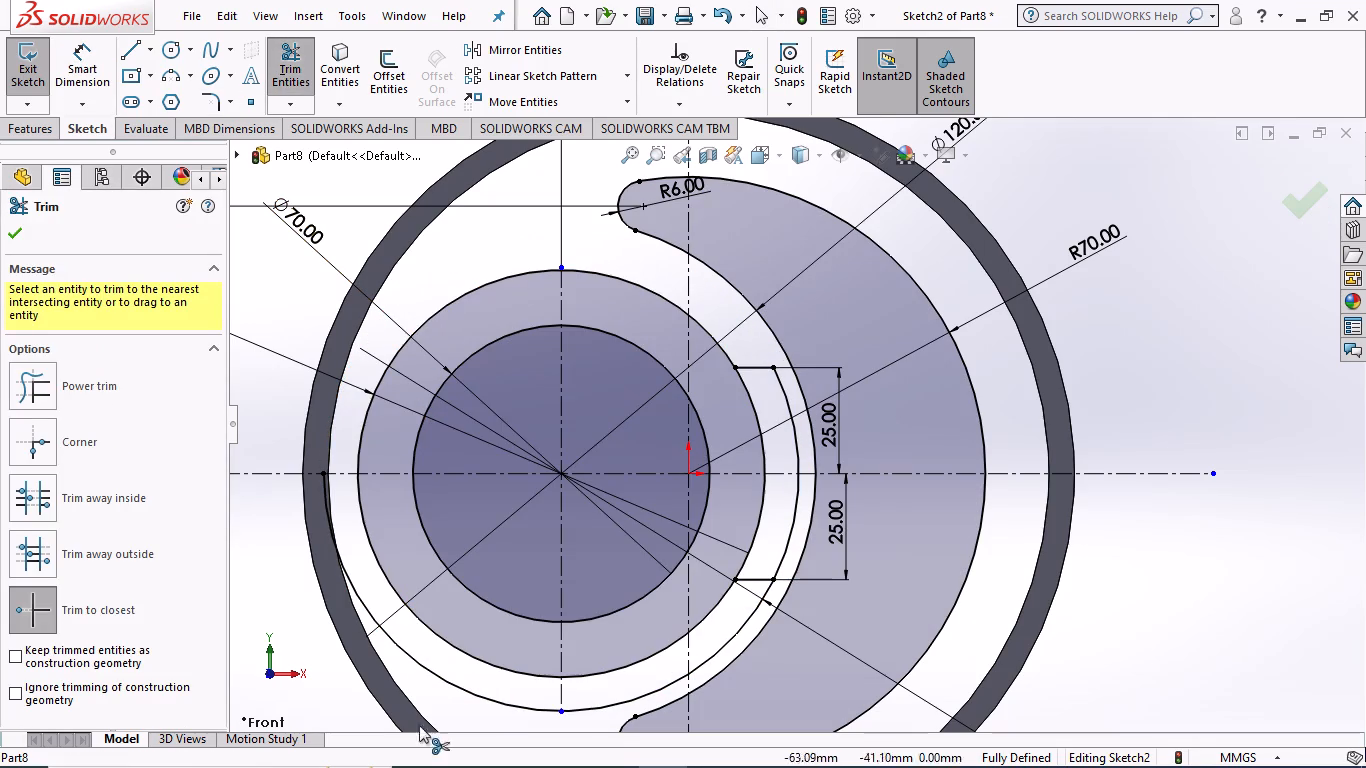
pyautogui.click(446, 681)
pyautogui.scroll(-3, 331, 515)
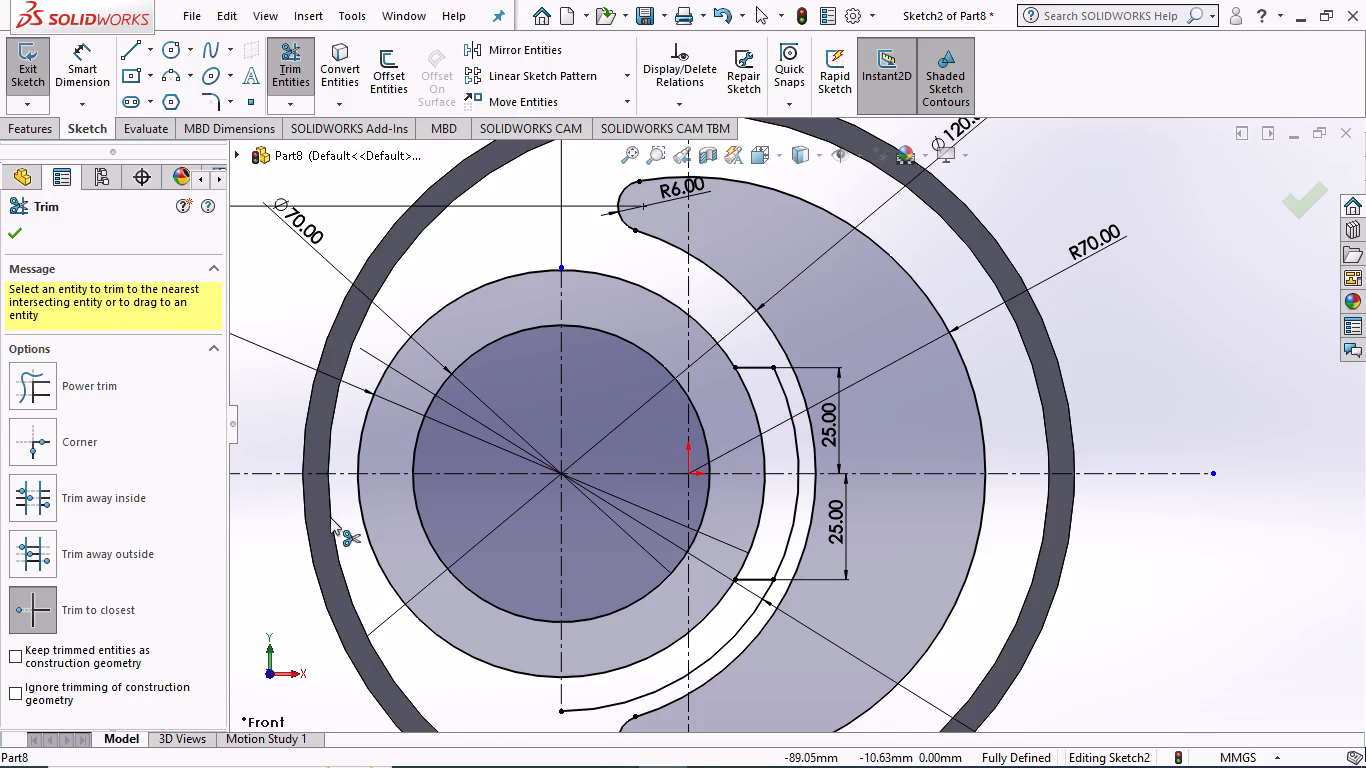
pyautogui.scroll(3, 475, 577)
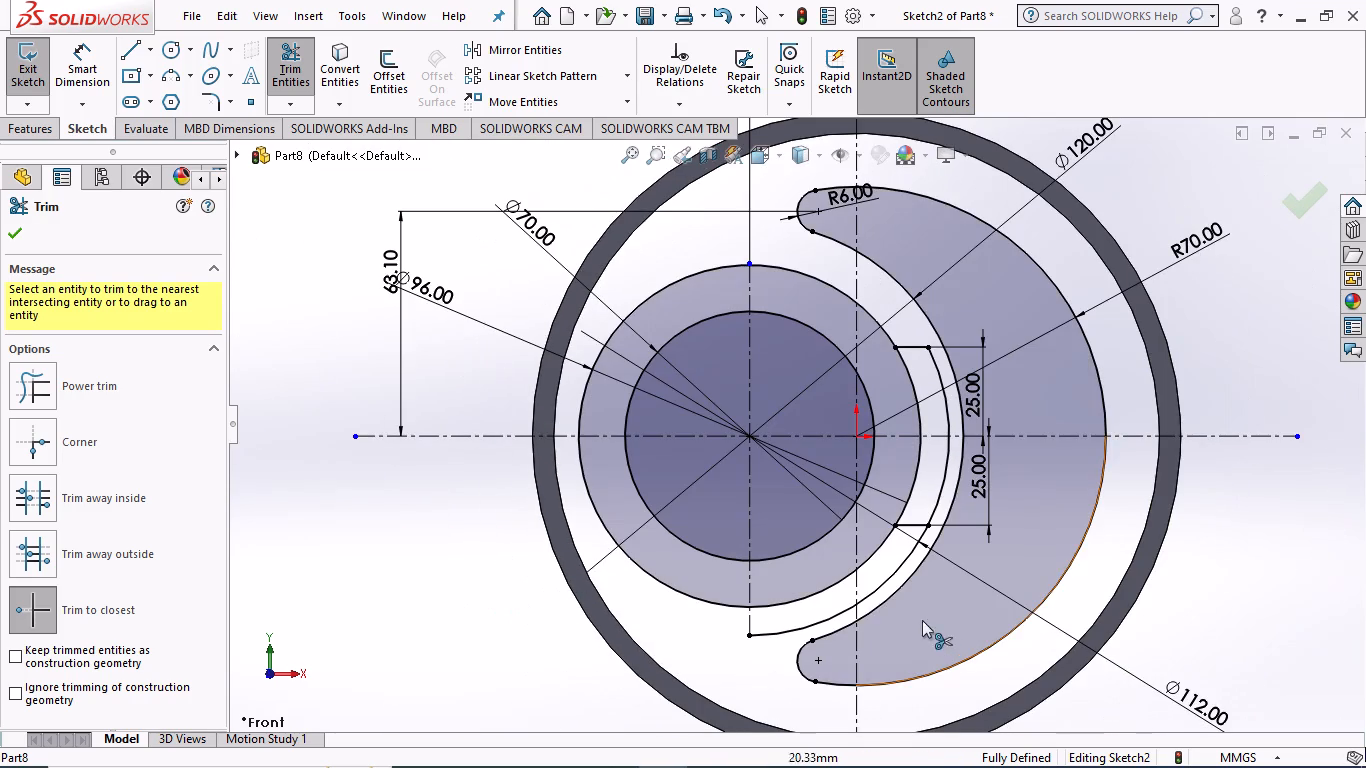
pyautogui.click(833, 615)
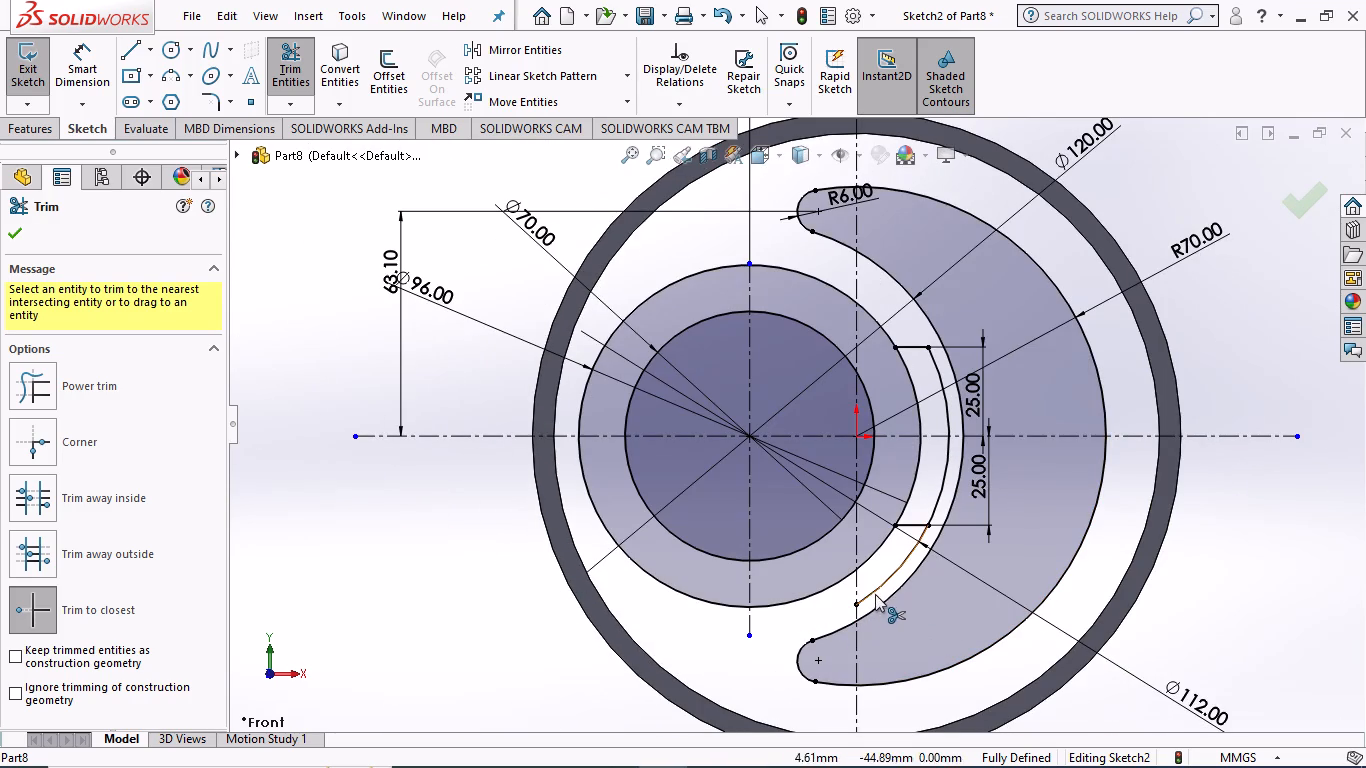
pyautogui.click(879, 583)
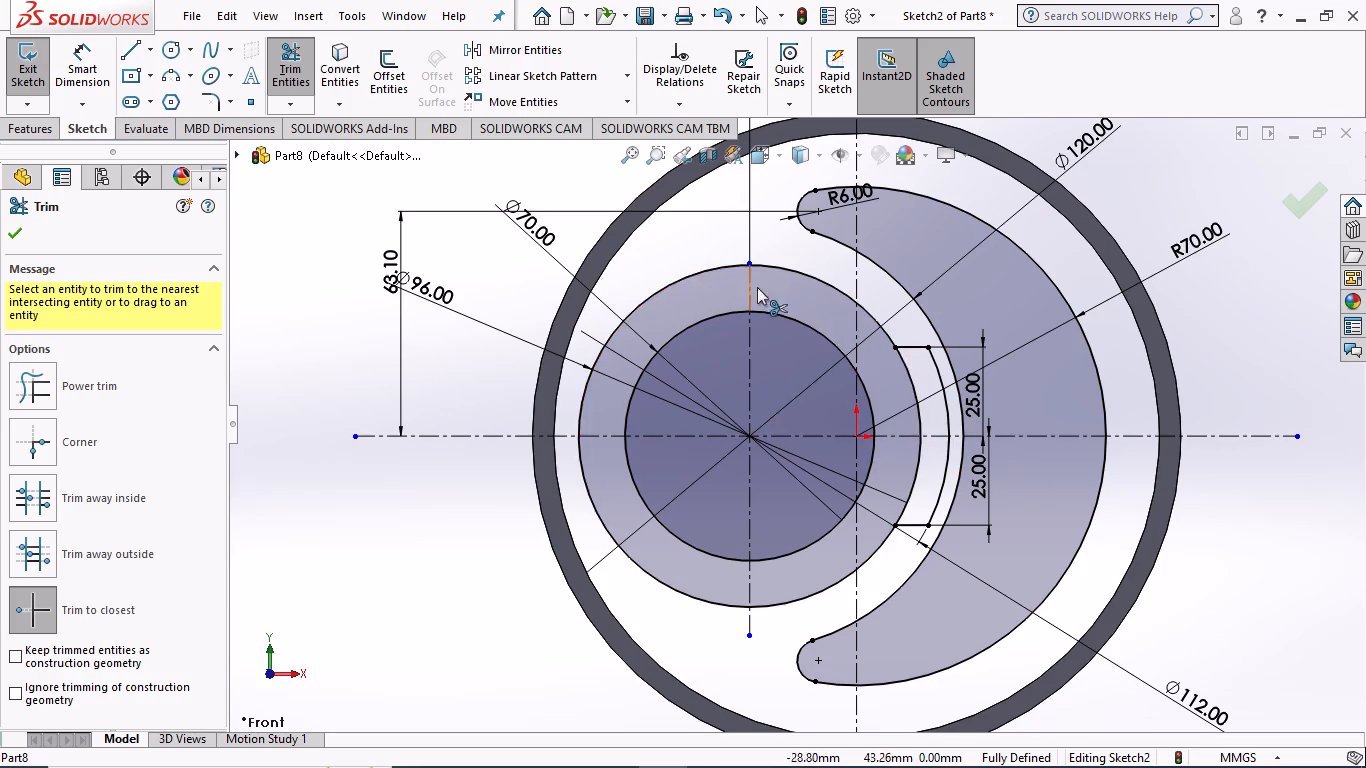
# Trim away the 96 mm circle's arc between the two short lines to open the profile into the tooth area.
pyautogui.click(907, 372)
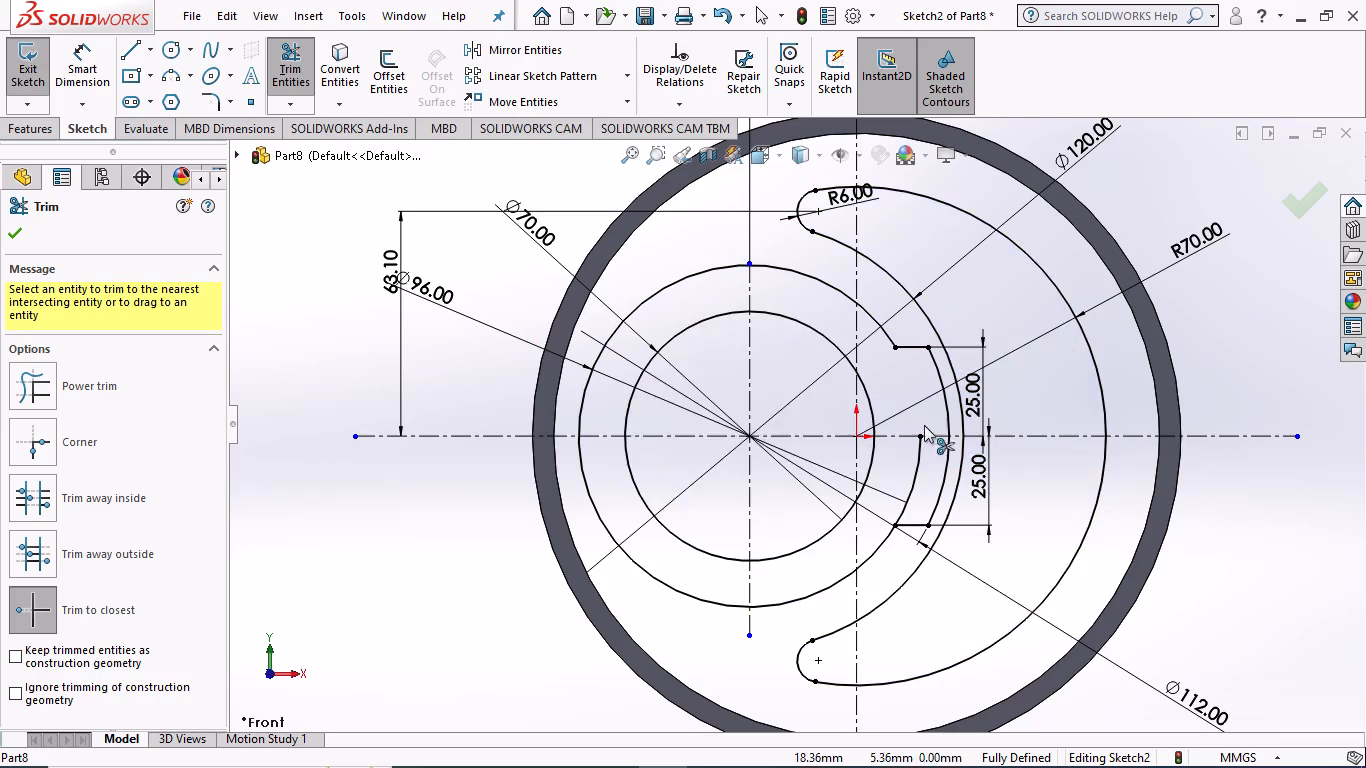
pyautogui.click(915, 475)
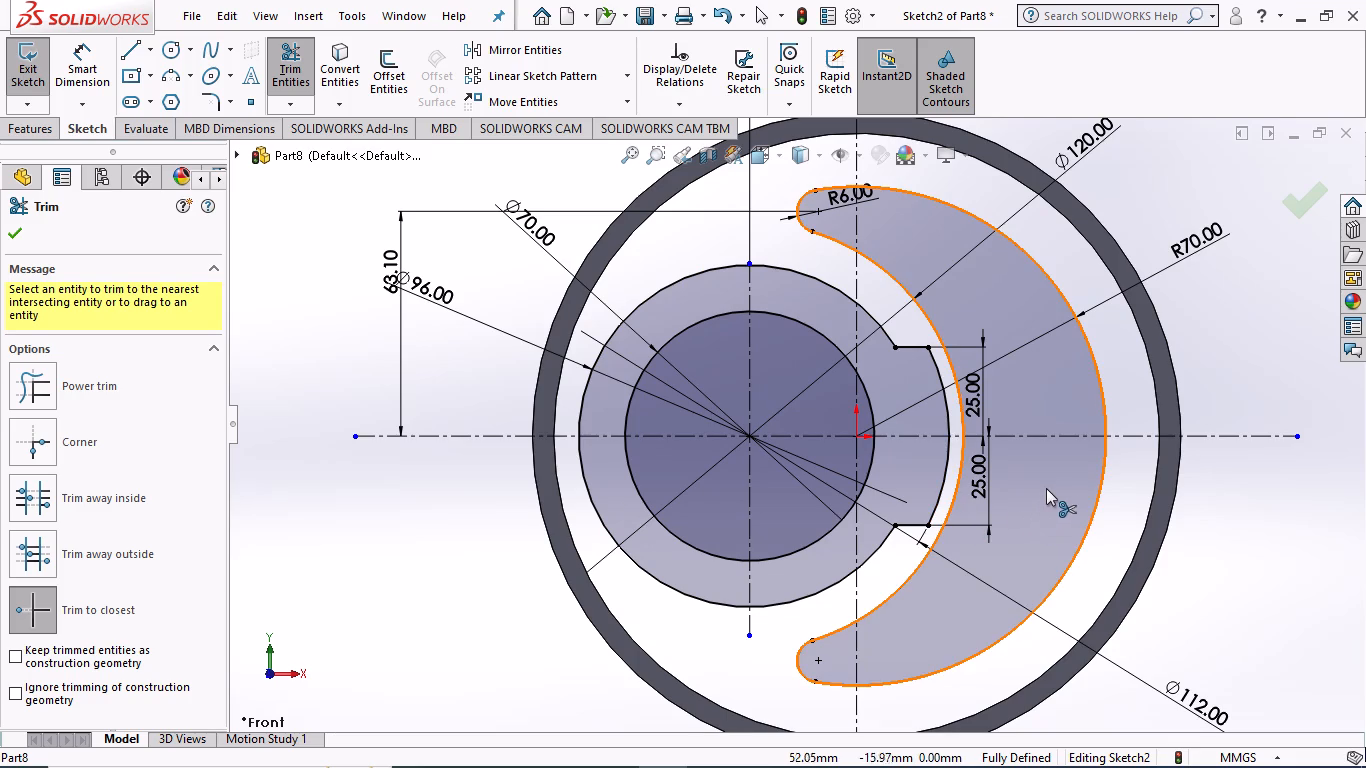
pyautogui.click(12, 227)
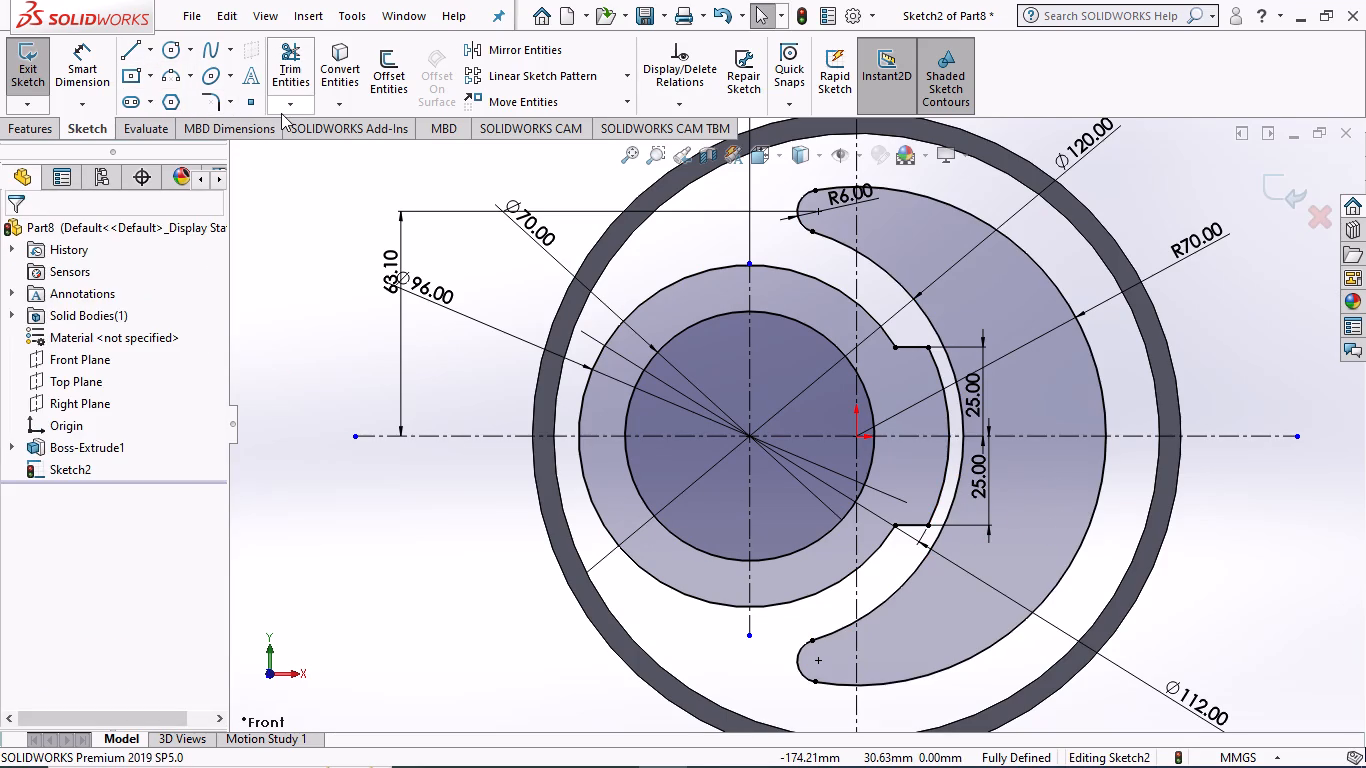
# Sketch a horizontal line about 10.3 mm long along the horizontal centerline, outward from the 70 mm circle toward the tooth area.
pyautogui.click(127, 55)
pyautogui.click(873, 434)
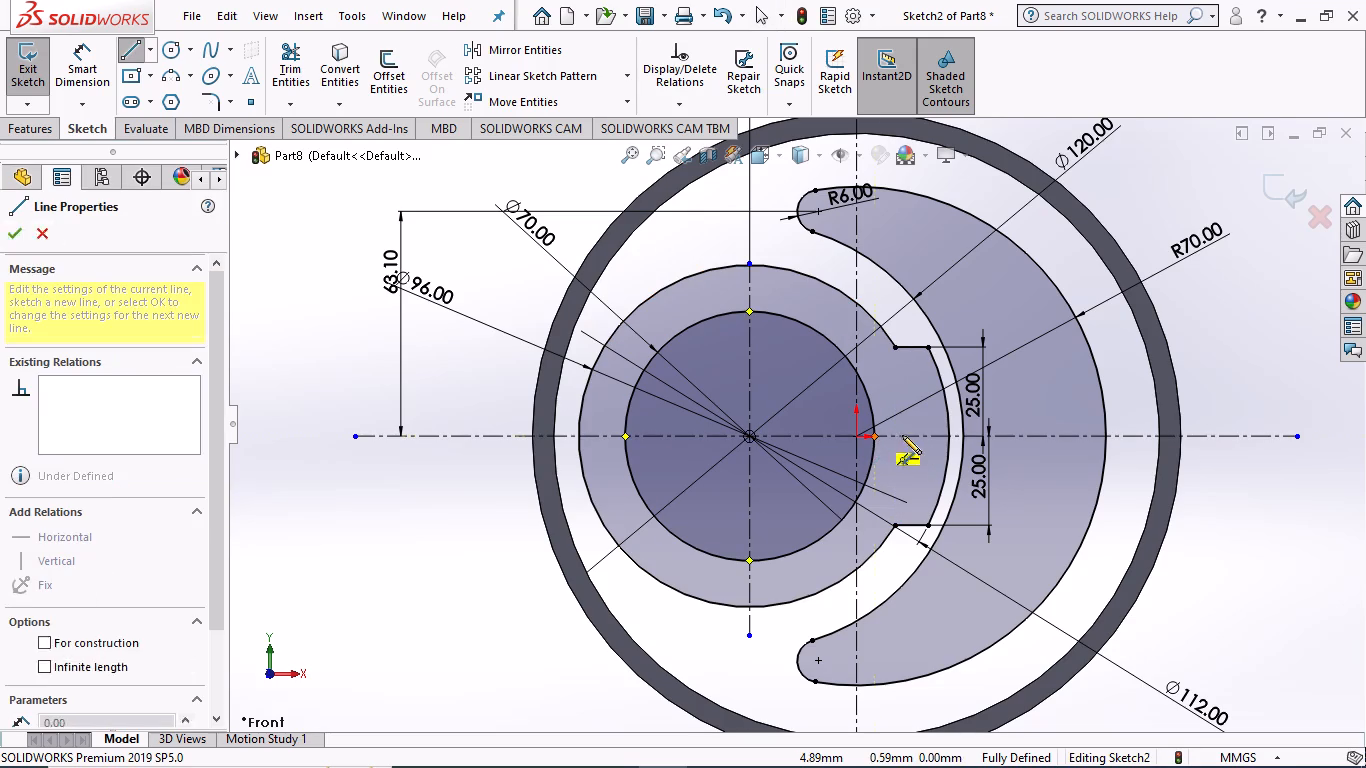
pyautogui.click(911, 435)
pyautogui.press('Escape')
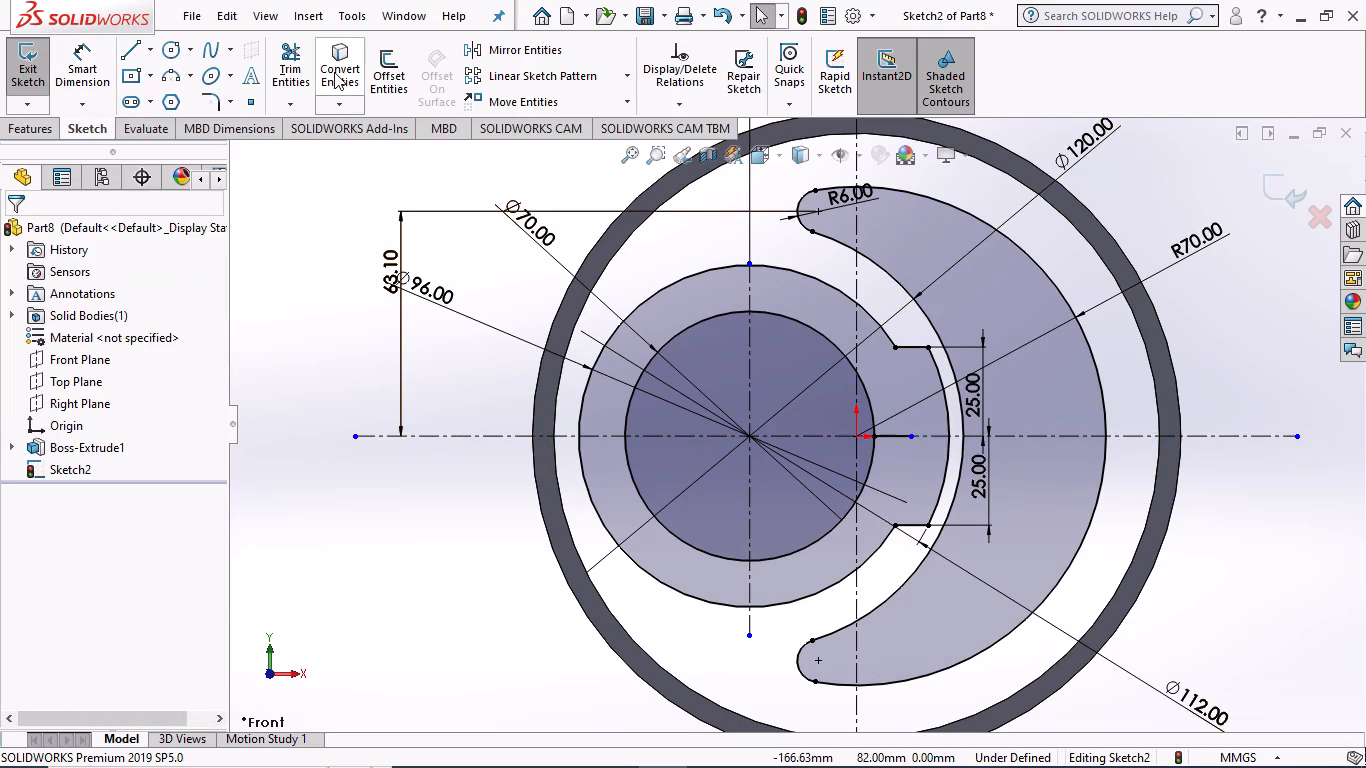
# Offset the new short centerline line 9 mm bi-directionally, above and below, with dimensions added.
pyautogui.click(378, 64)
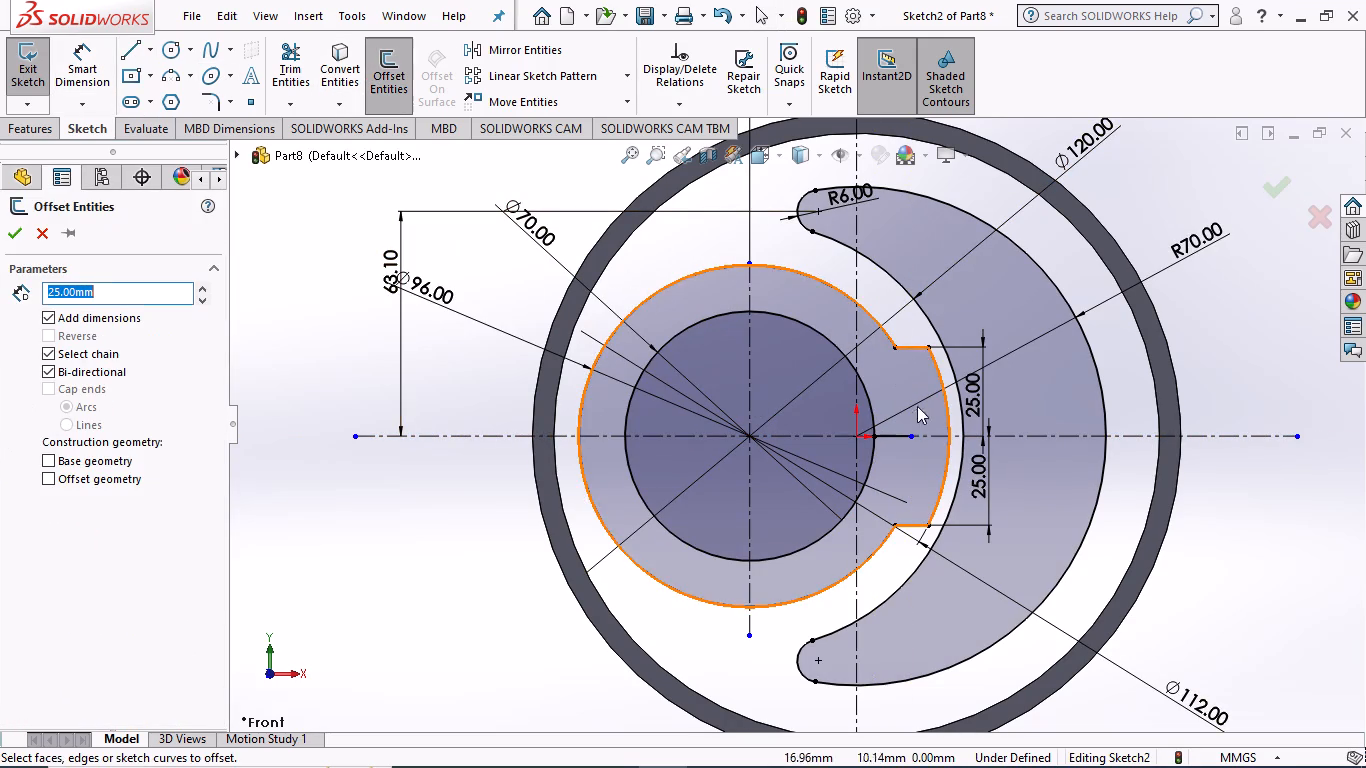
pyautogui.click(897, 434)
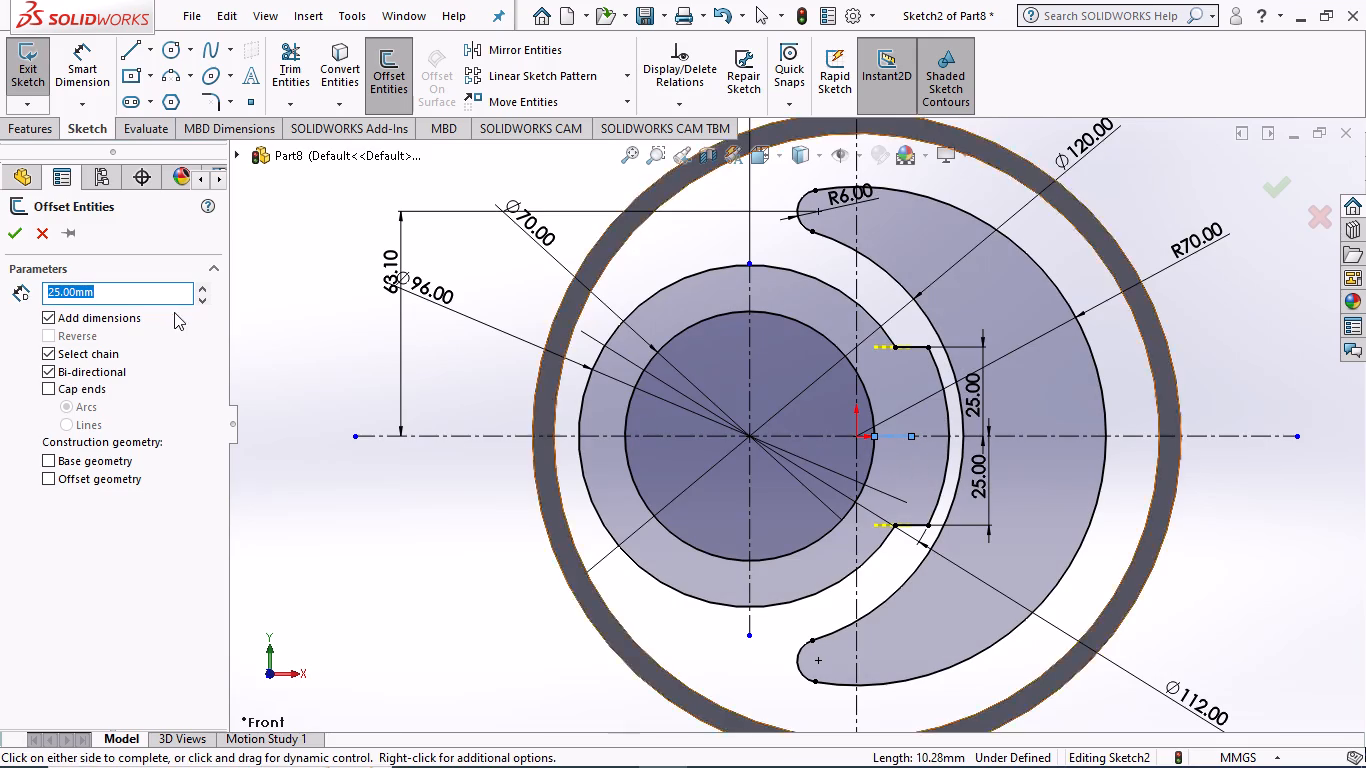
pyautogui.press('9')
pyautogui.press('Return')
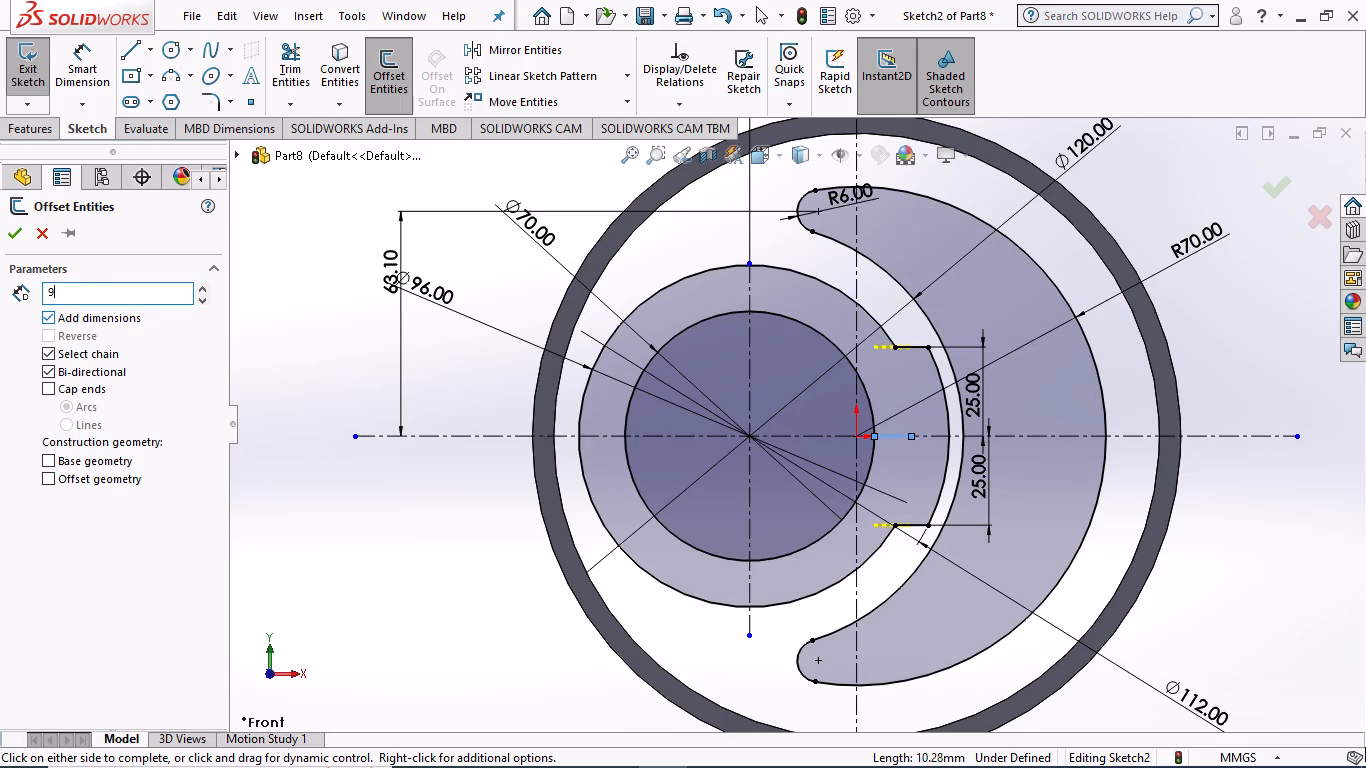
pyautogui.click(15, 225)
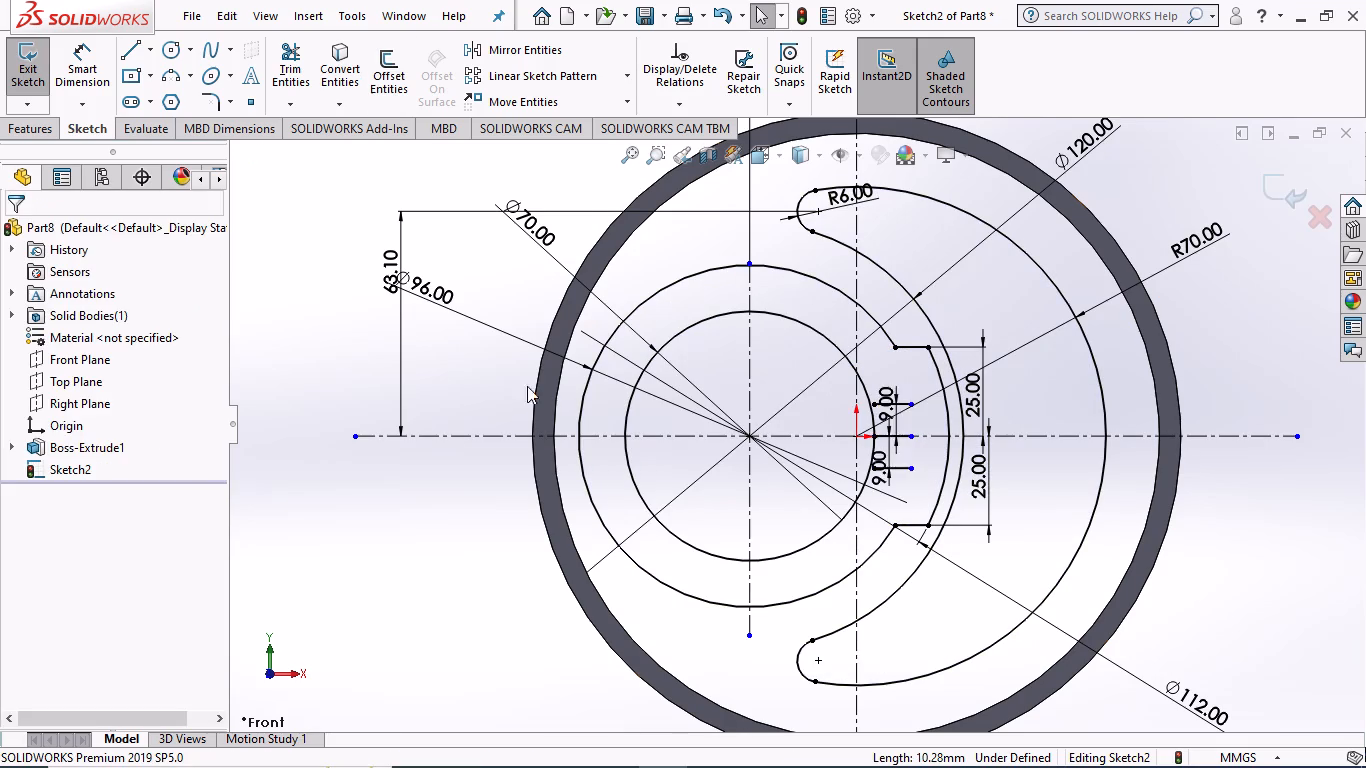
# Trim away the original short line on the horizontal centerline, keeping its two offset copies.
pyautogui.scroll(-2, 875, 405)
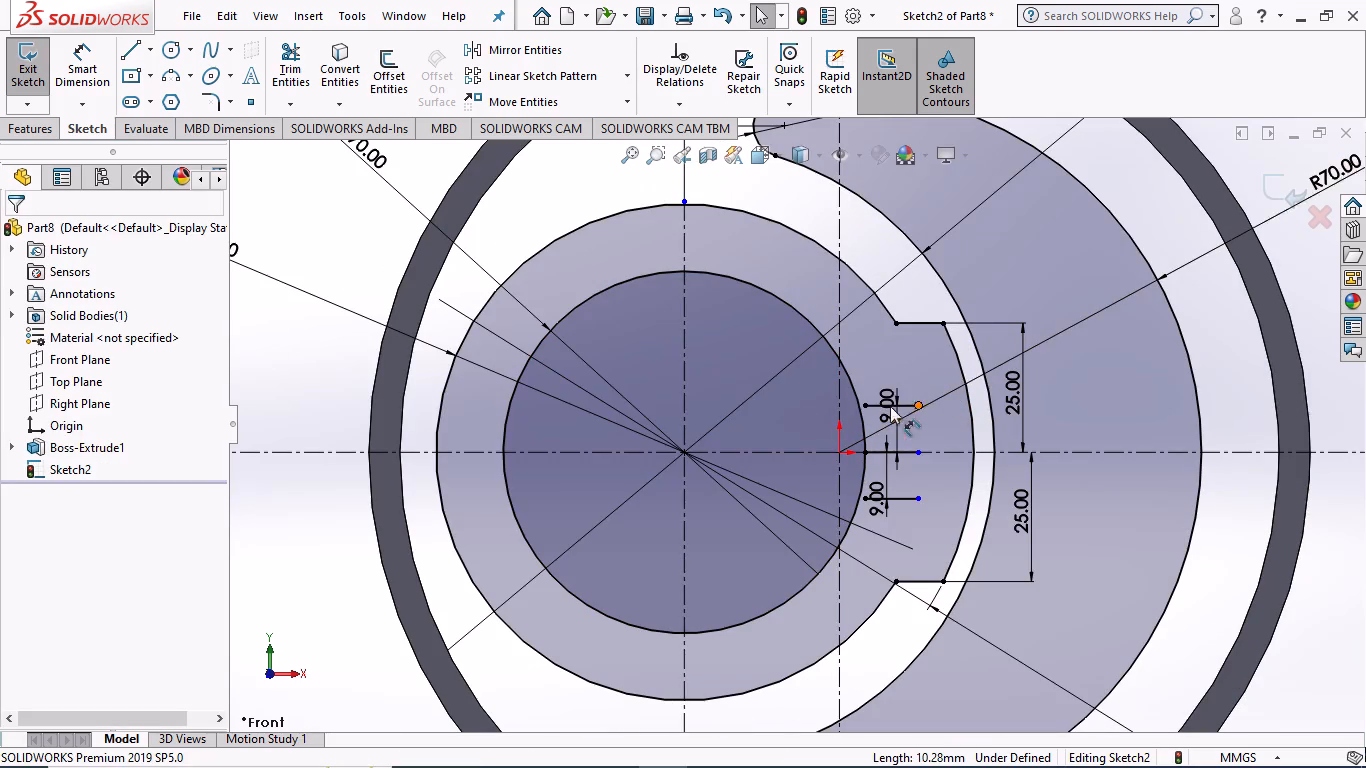
pyautogui.click(291, 67)
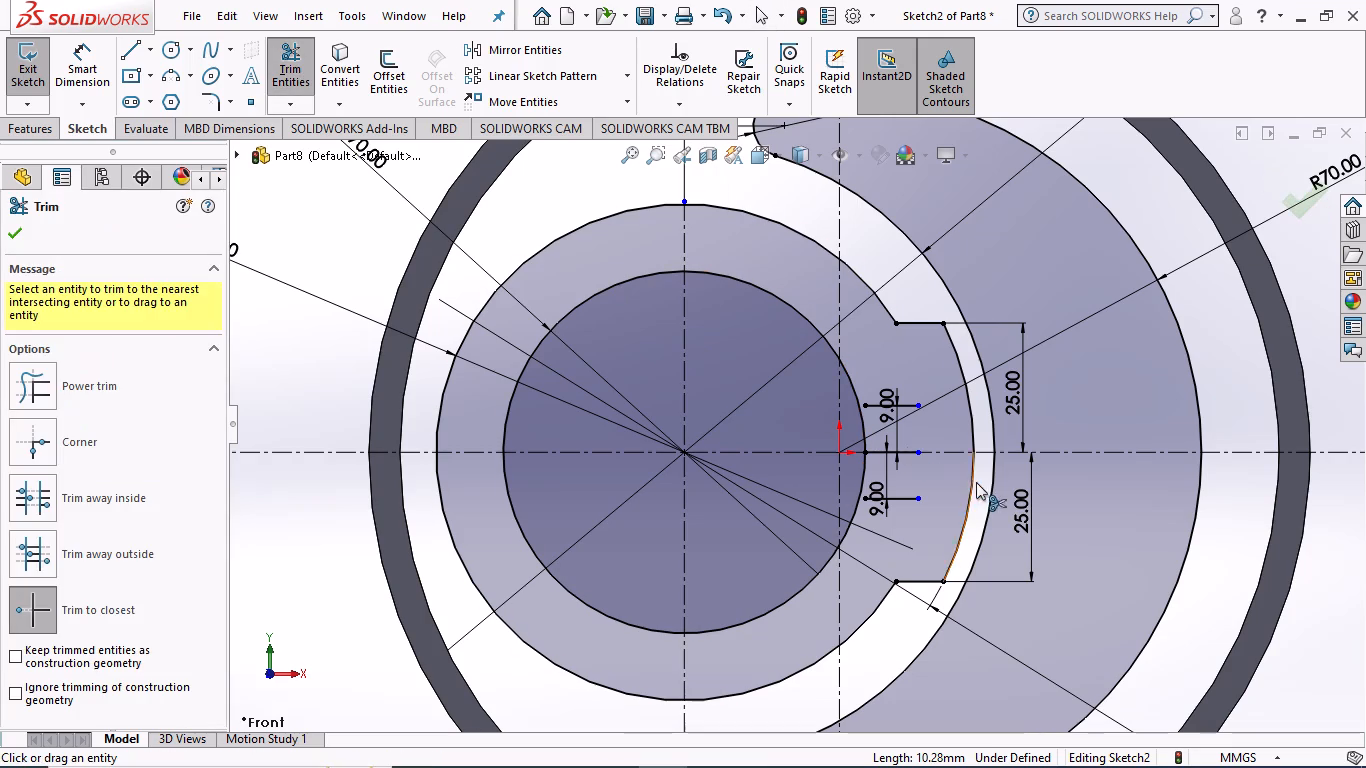
pyautogui.click(904, 449)
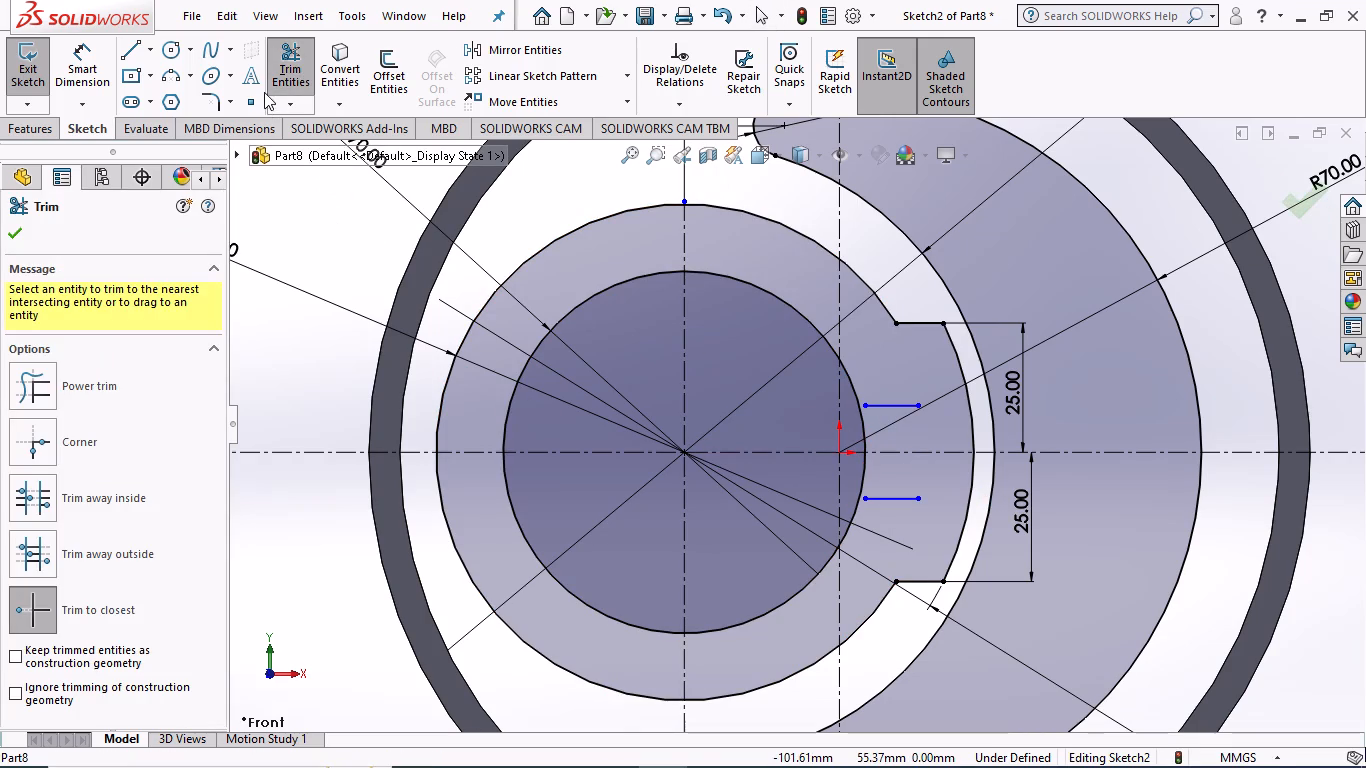
# Extend the inner ends of both offset lines to meet the 70 mm circle.
pyautogui.click(283, 102)
pyautogui.click(304, 153)
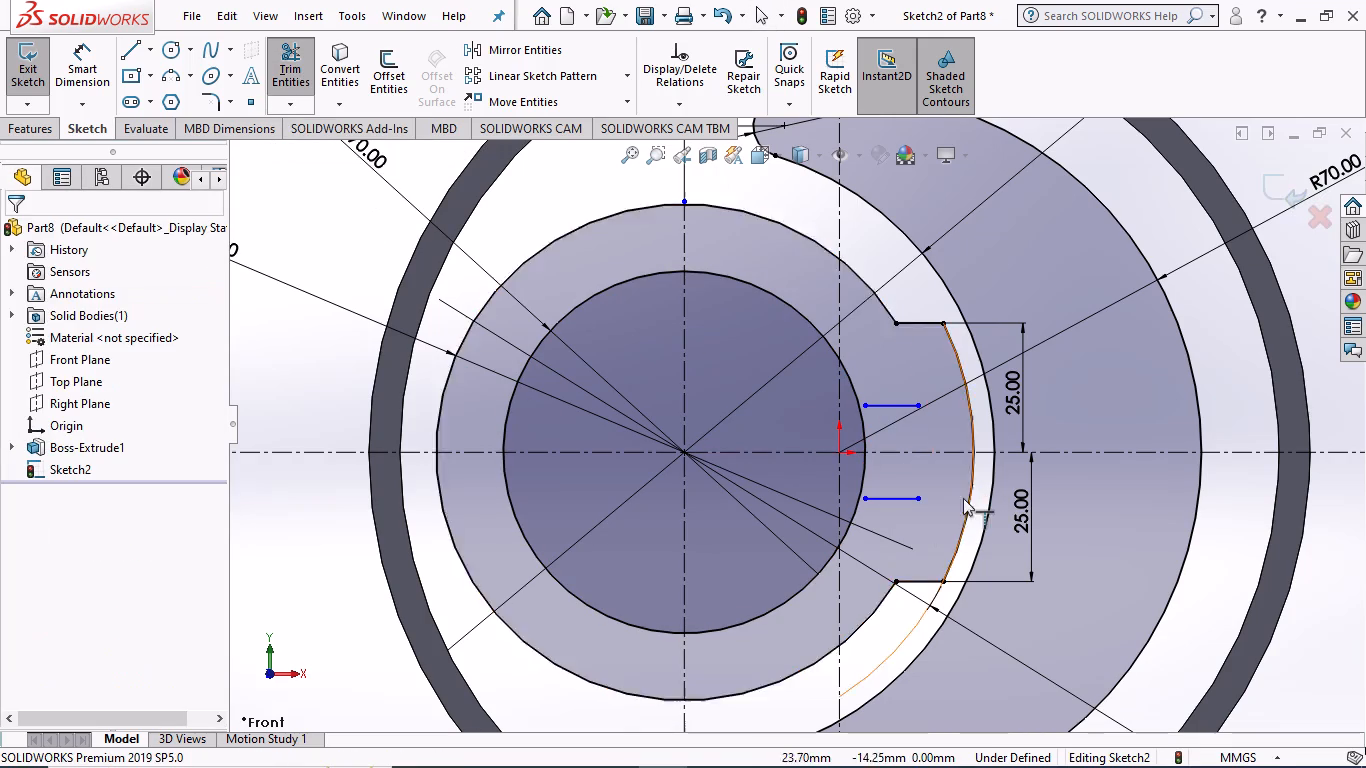
pyautogui.click(866, 405)
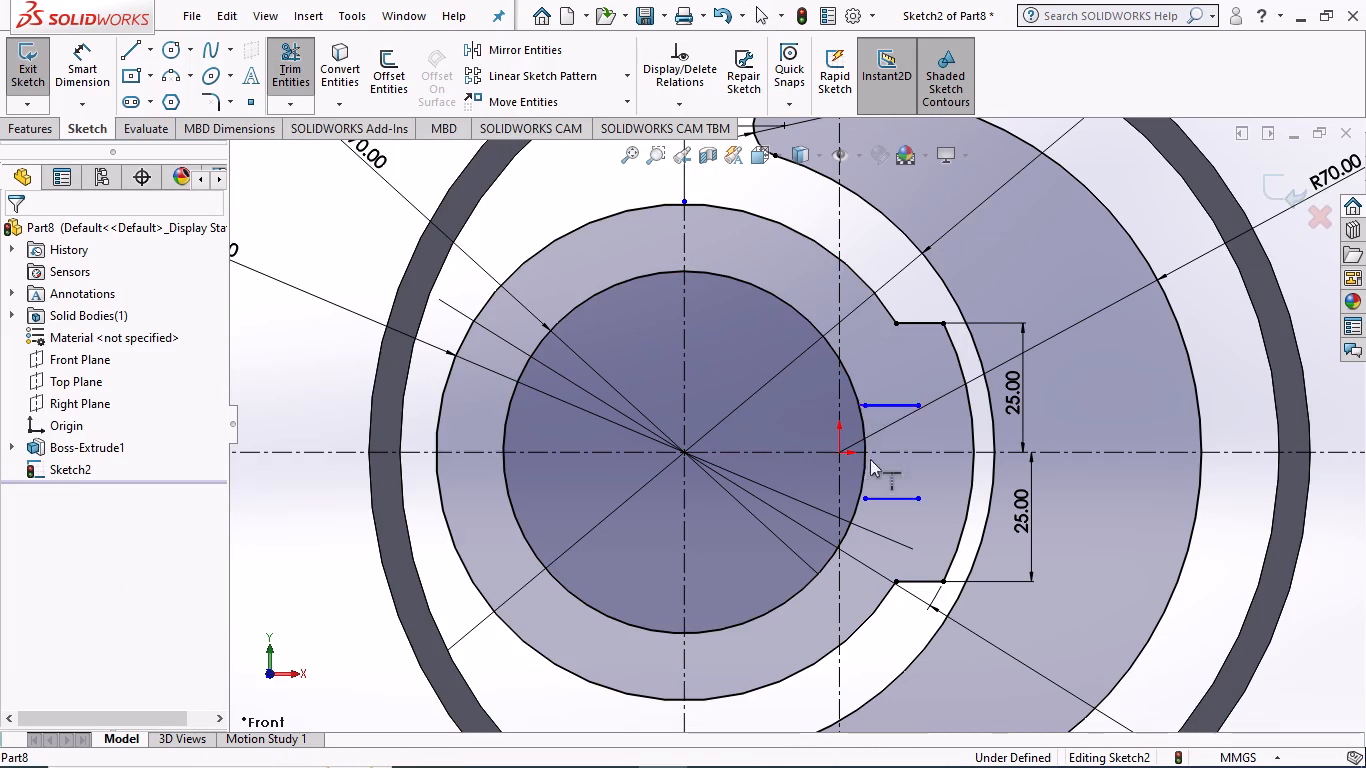
pyautogui.click(864, 497)
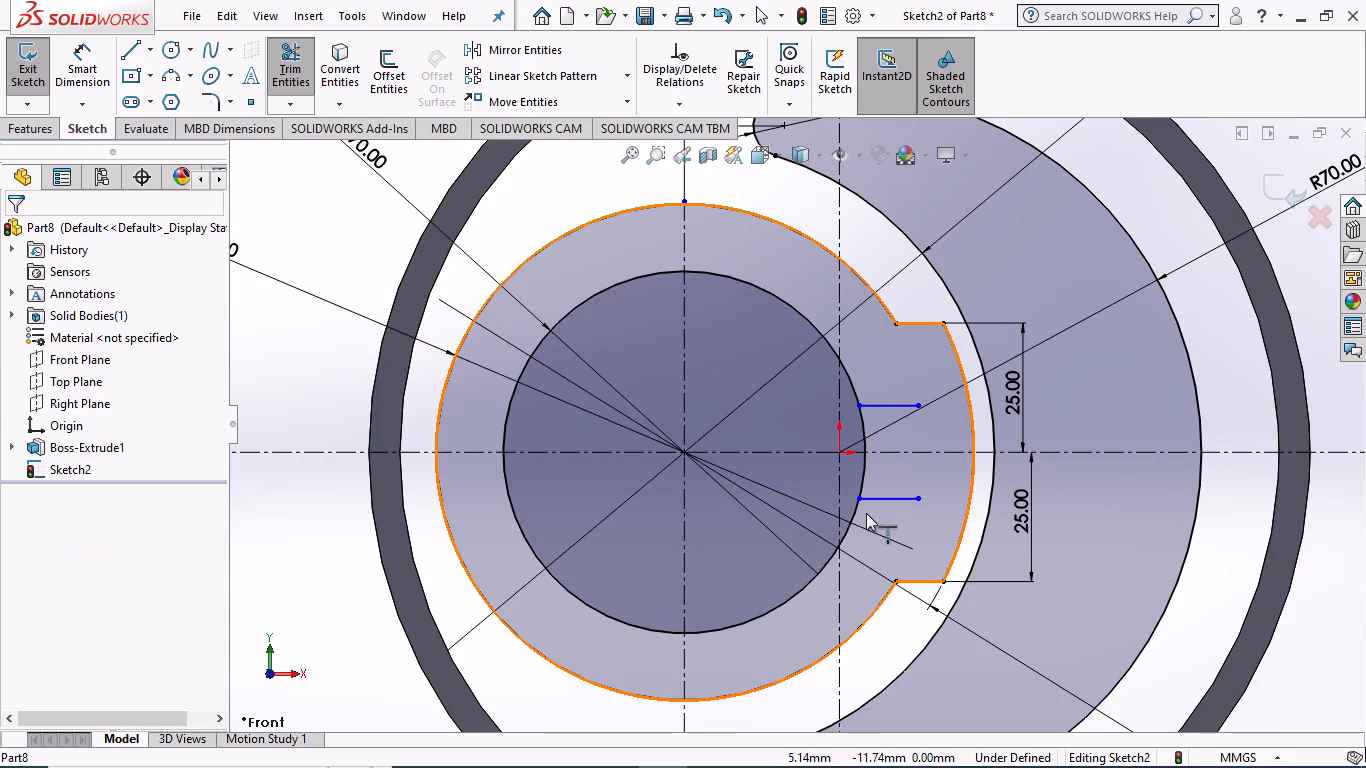
# Draw a vertical line joining the outer ends of the two offset lines to close the rectangular notch.
pyautogui.click(134, 49)
pyautogui.click(916, 406)
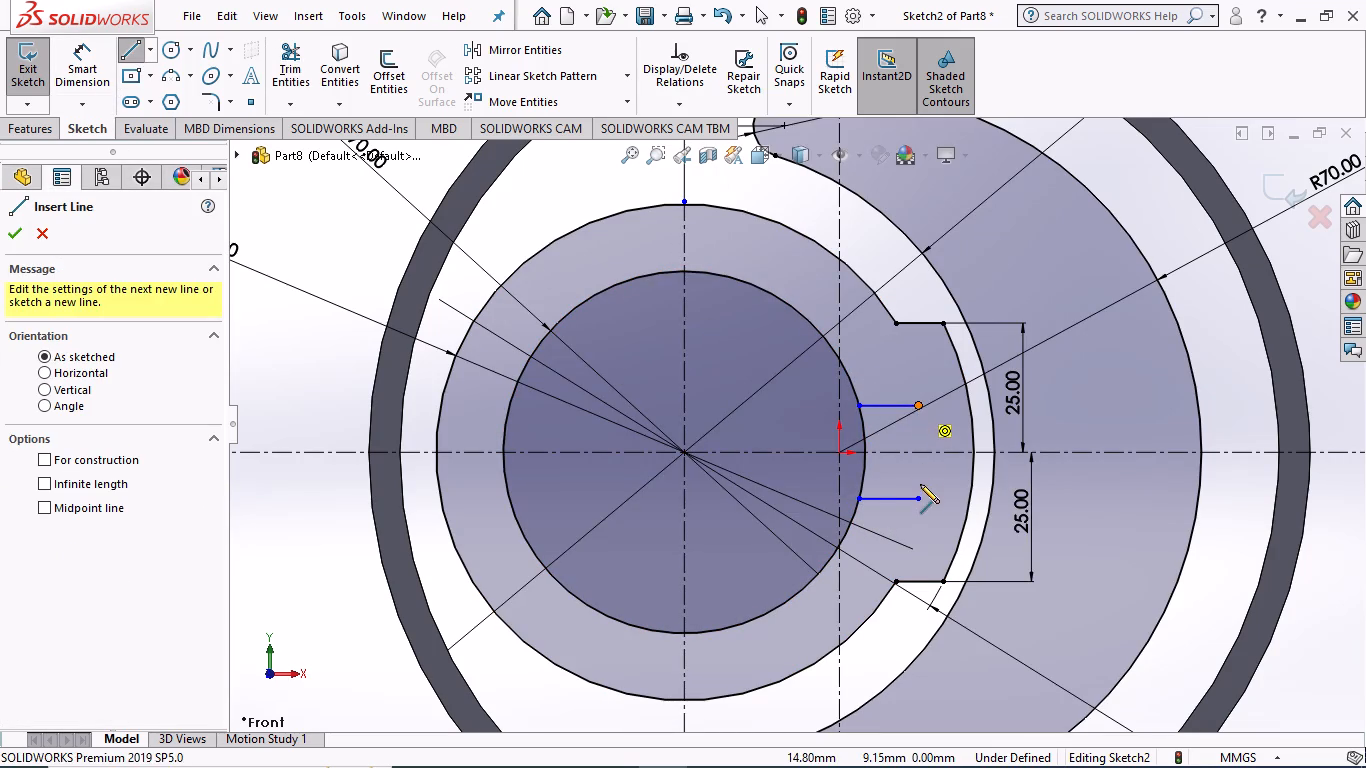
pyautogui.click(917, 499)
pyautogui.press('Escape')
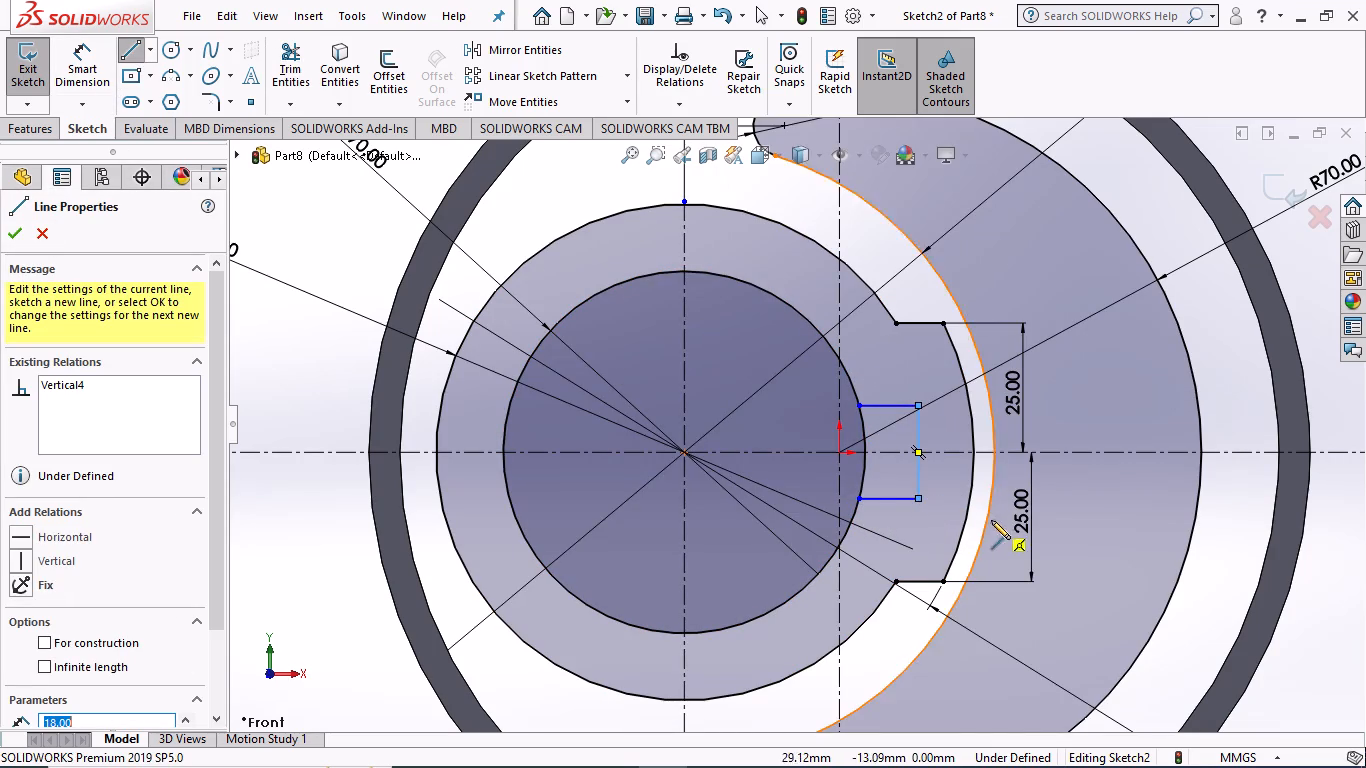
pyautogui.click(12, 230)
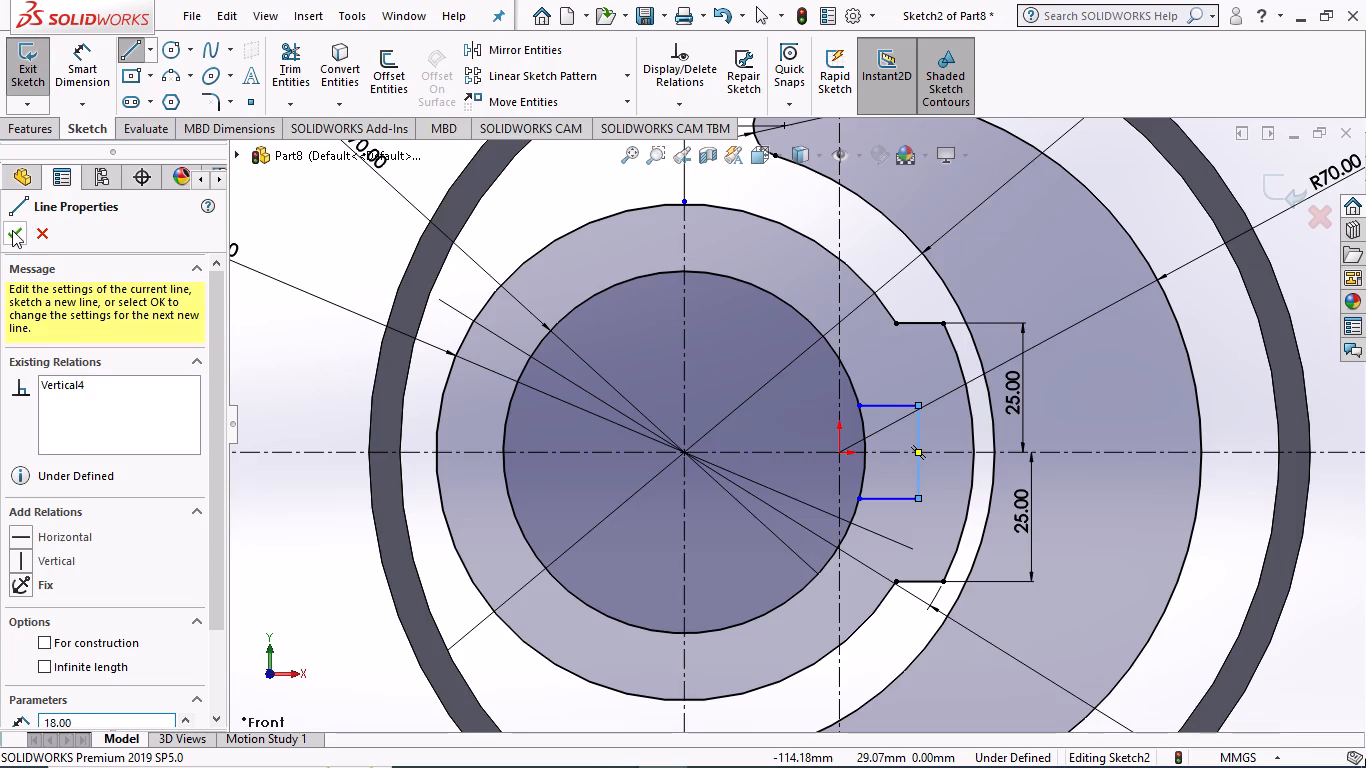
# Dimension the notch's vertical line 18 mm and its upper horizontal line 6 mm.
pyautogui.click(75, 73)
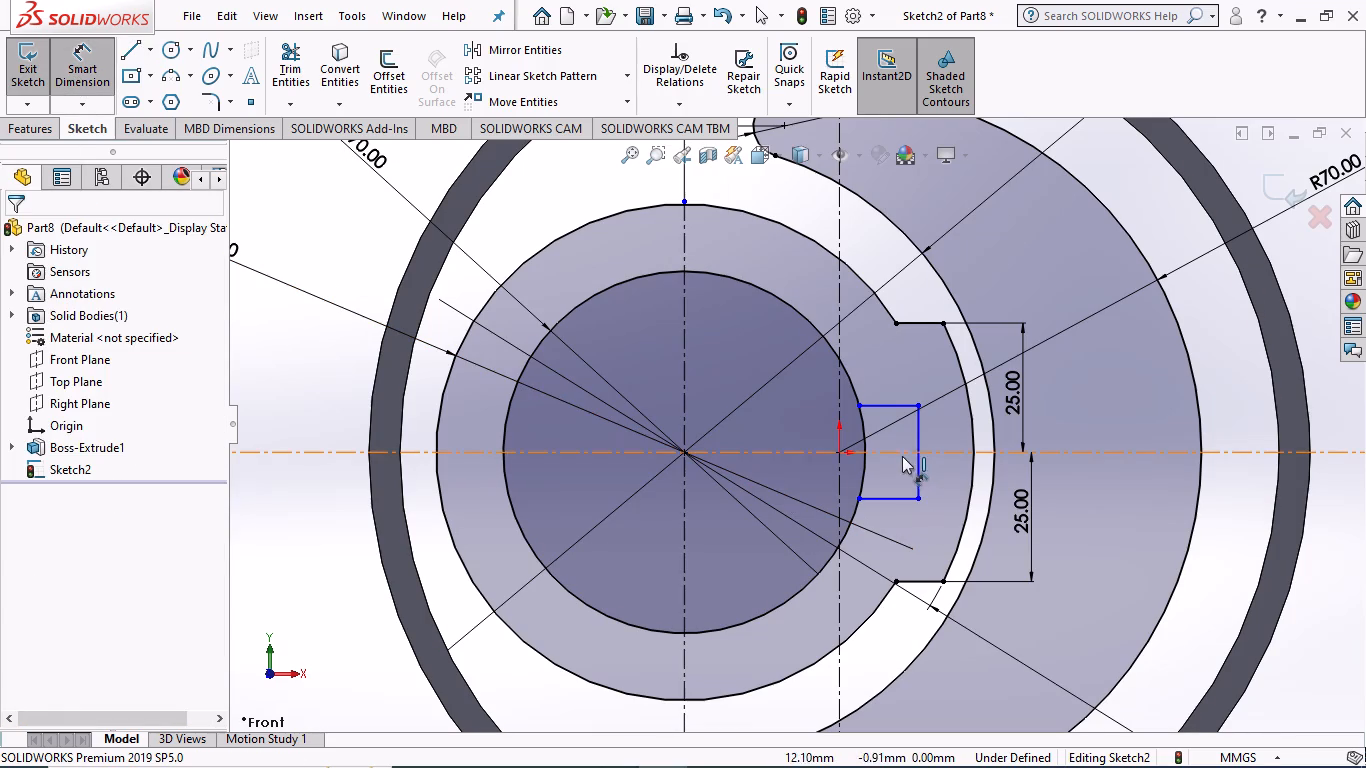
pyautogui.click(917, 467)
pyautogui.click(955, 471)
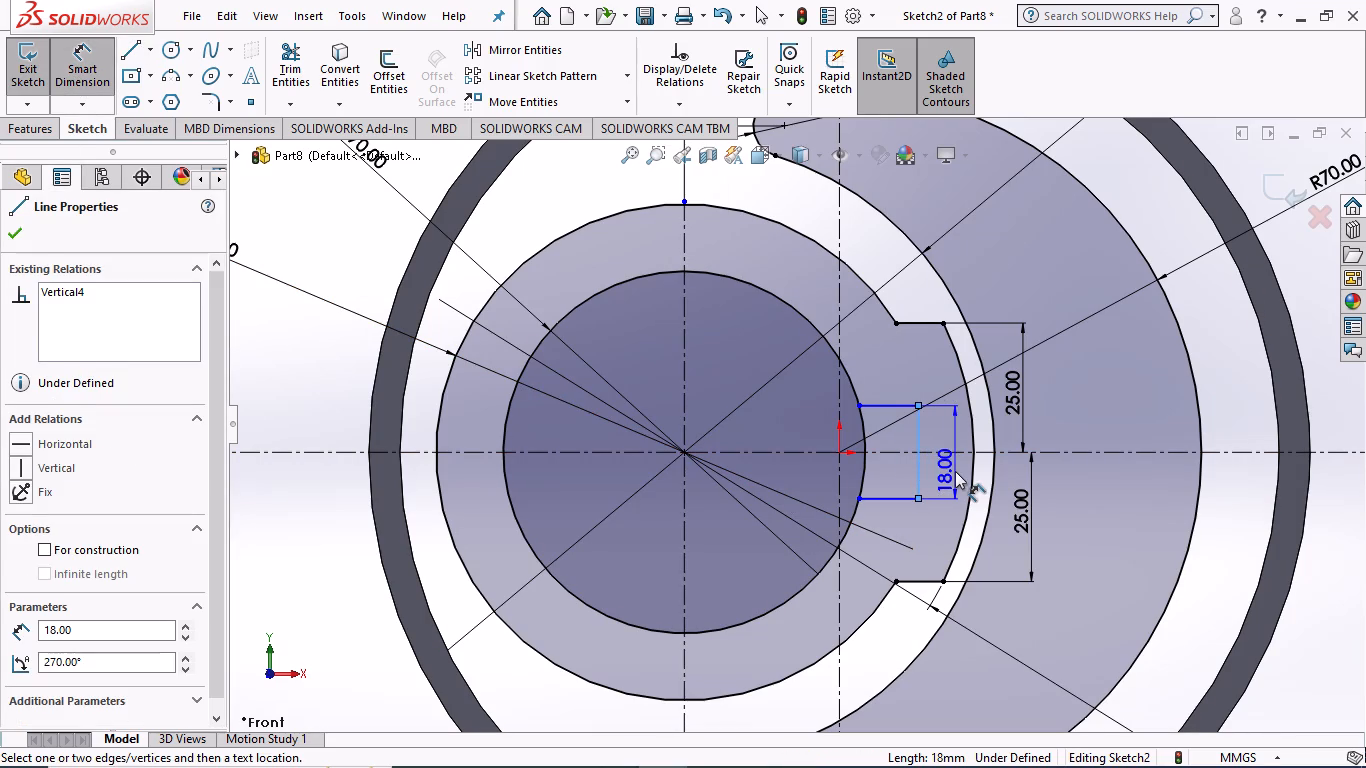
pyautogui.click(872, 437)
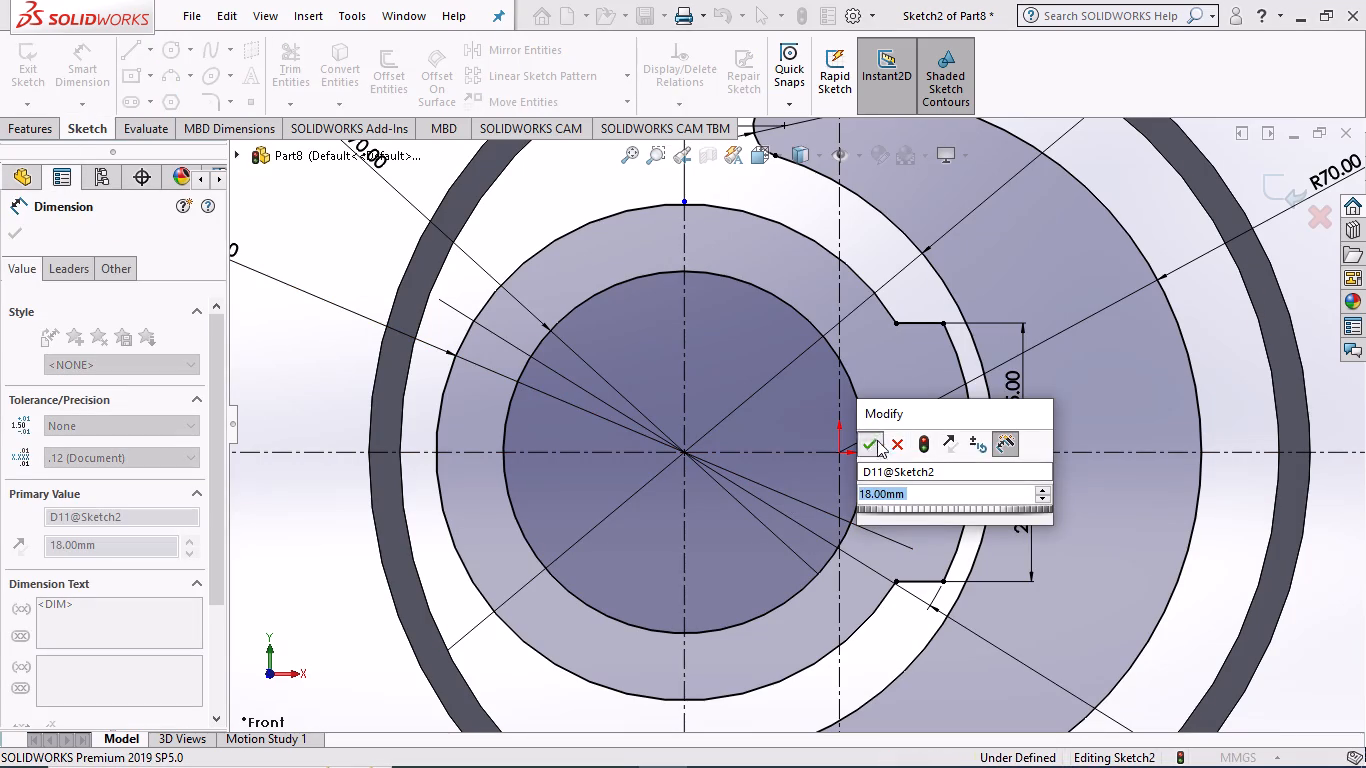
pyautogui.click(886, 403)
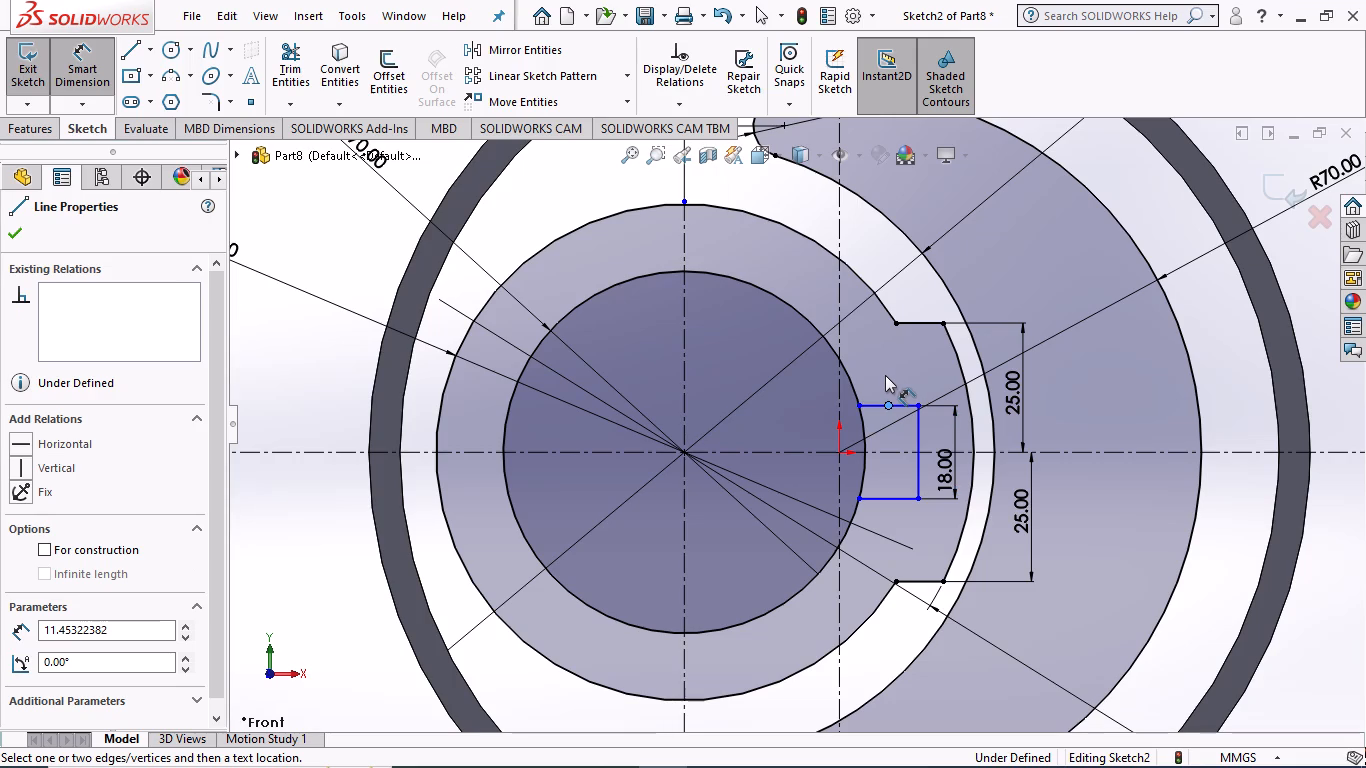
pyautogui.press('Escape')
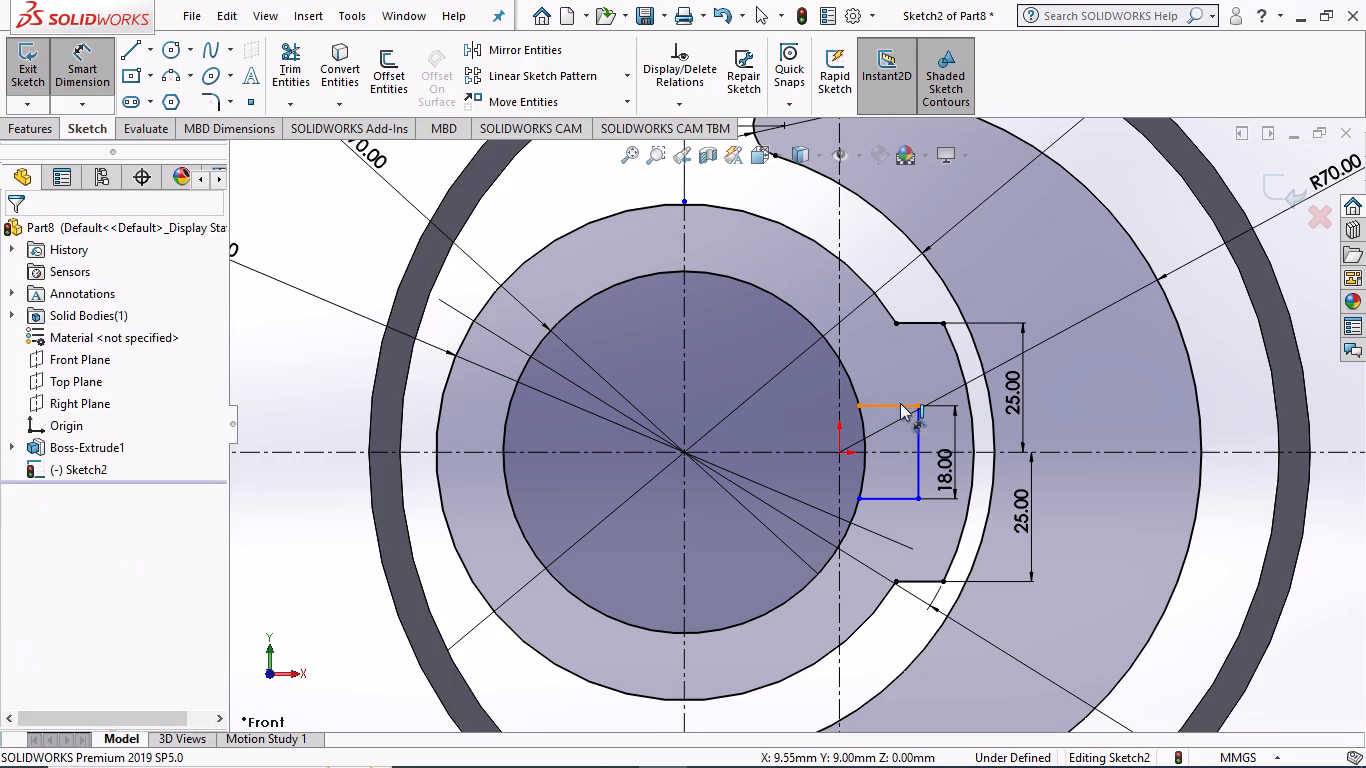
pyautogui.click(900, 403)
pyautogui.click(894, 377)
pyautogui.press('6')
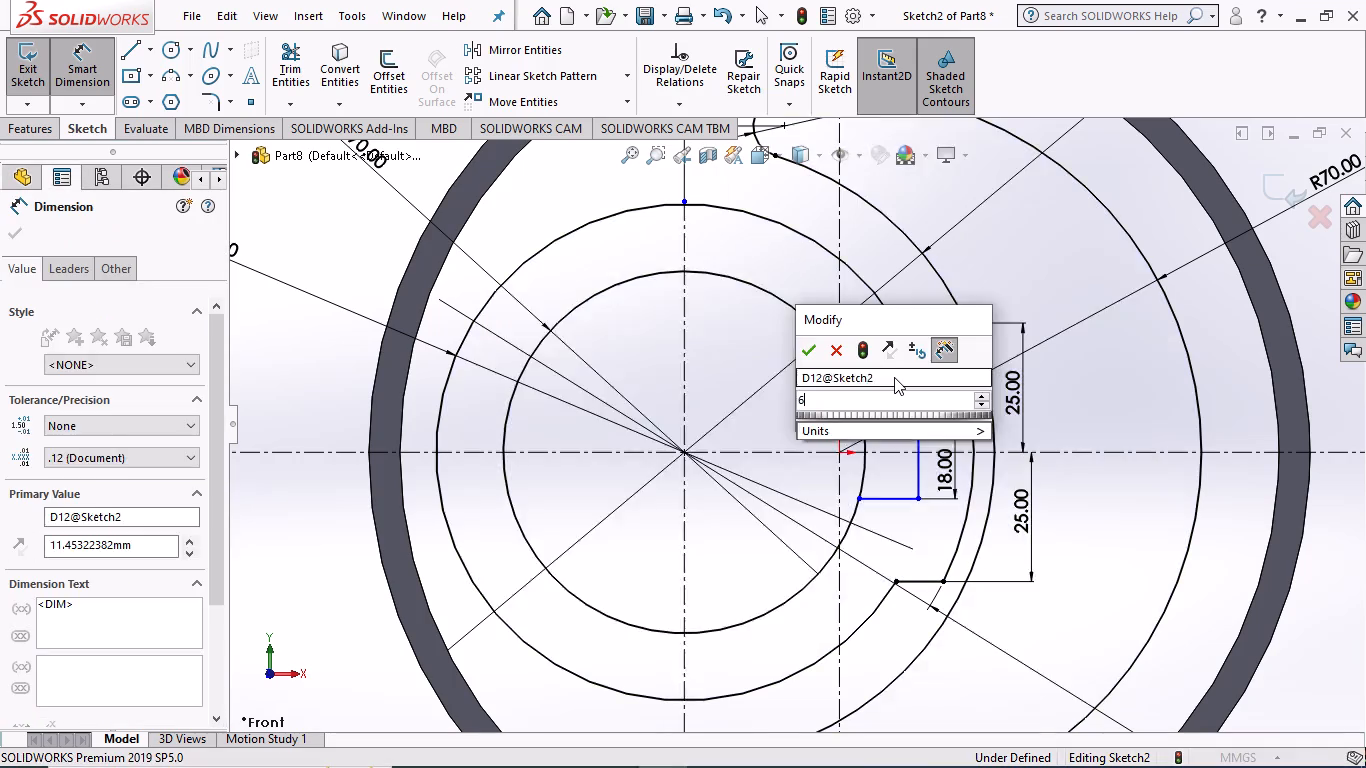
pyautogui.press('Return')
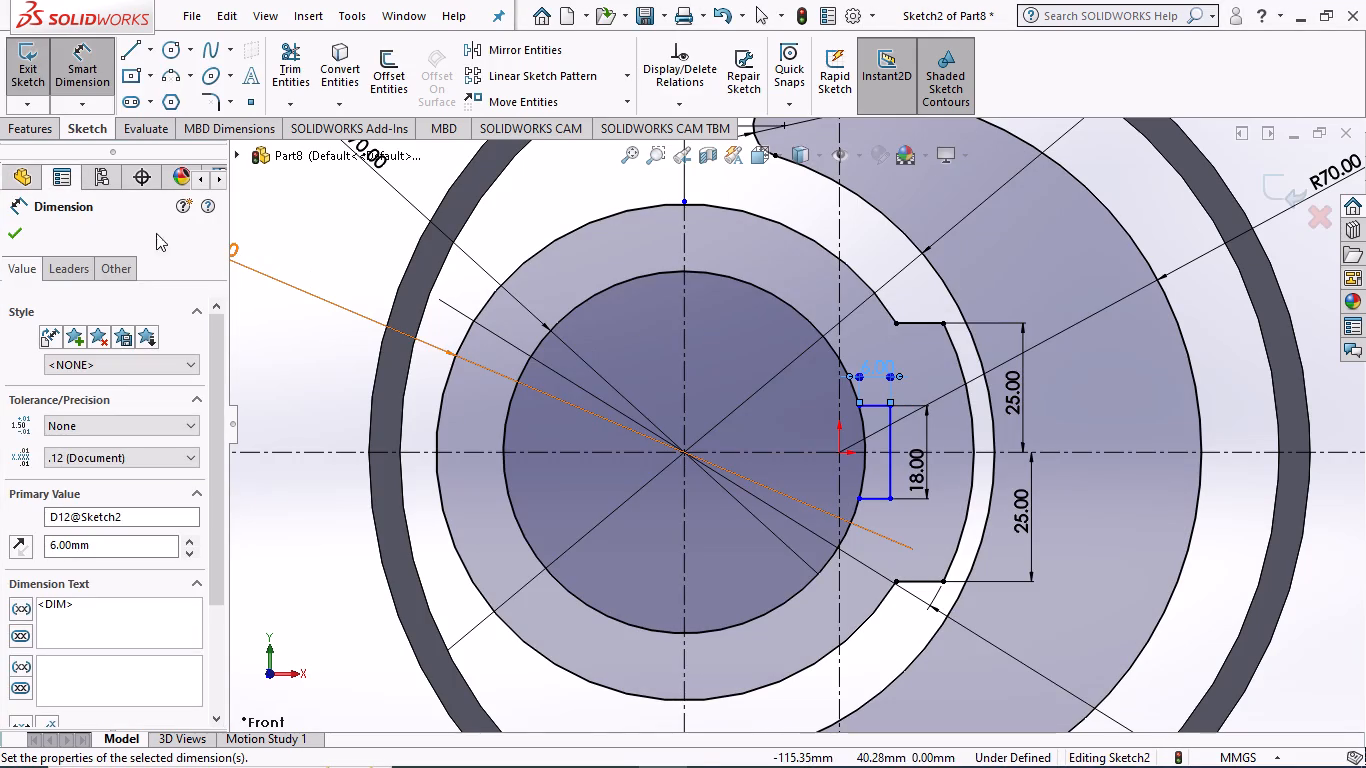
pyautogui.click(6, 226)
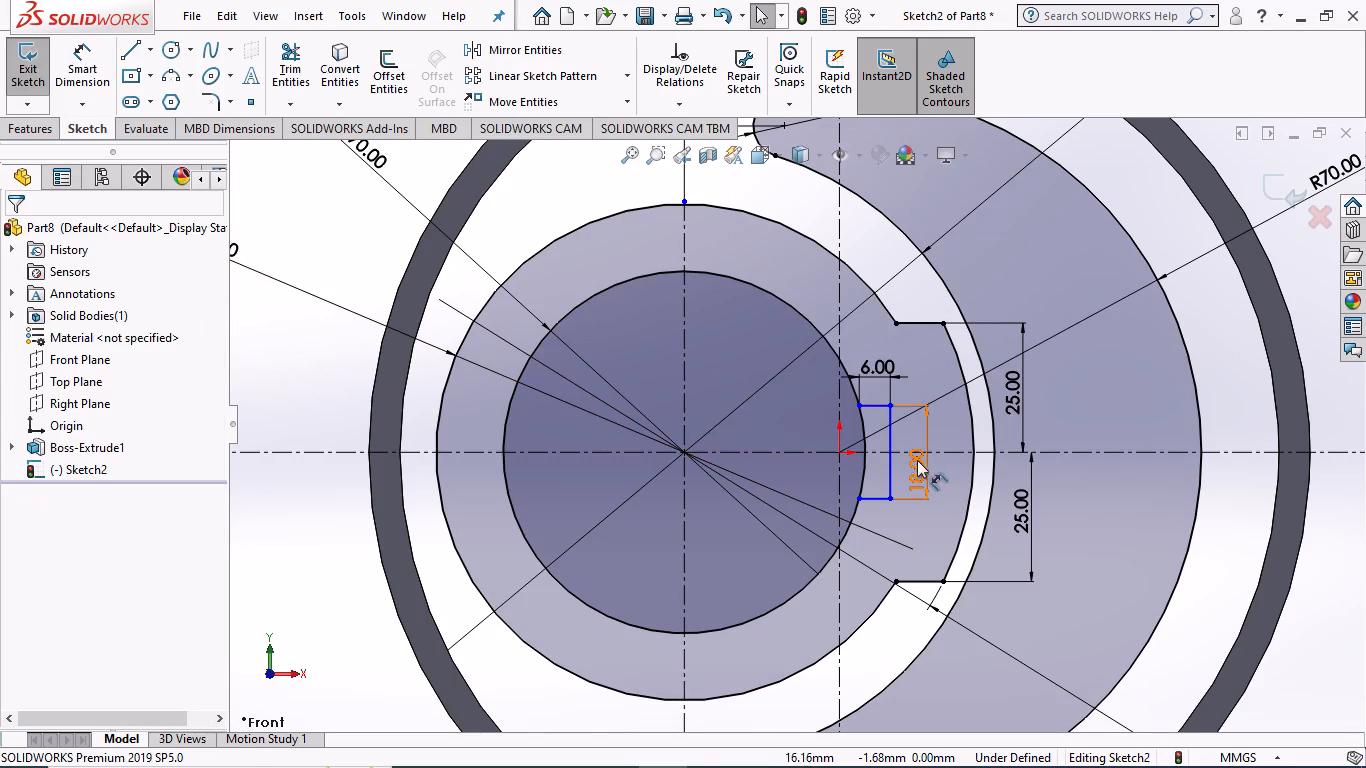
# Dimension the horizontal distance from the vertical centerline through the origin to the notch's vertical line.
pyautogui.scroll(-3, 925, 425)
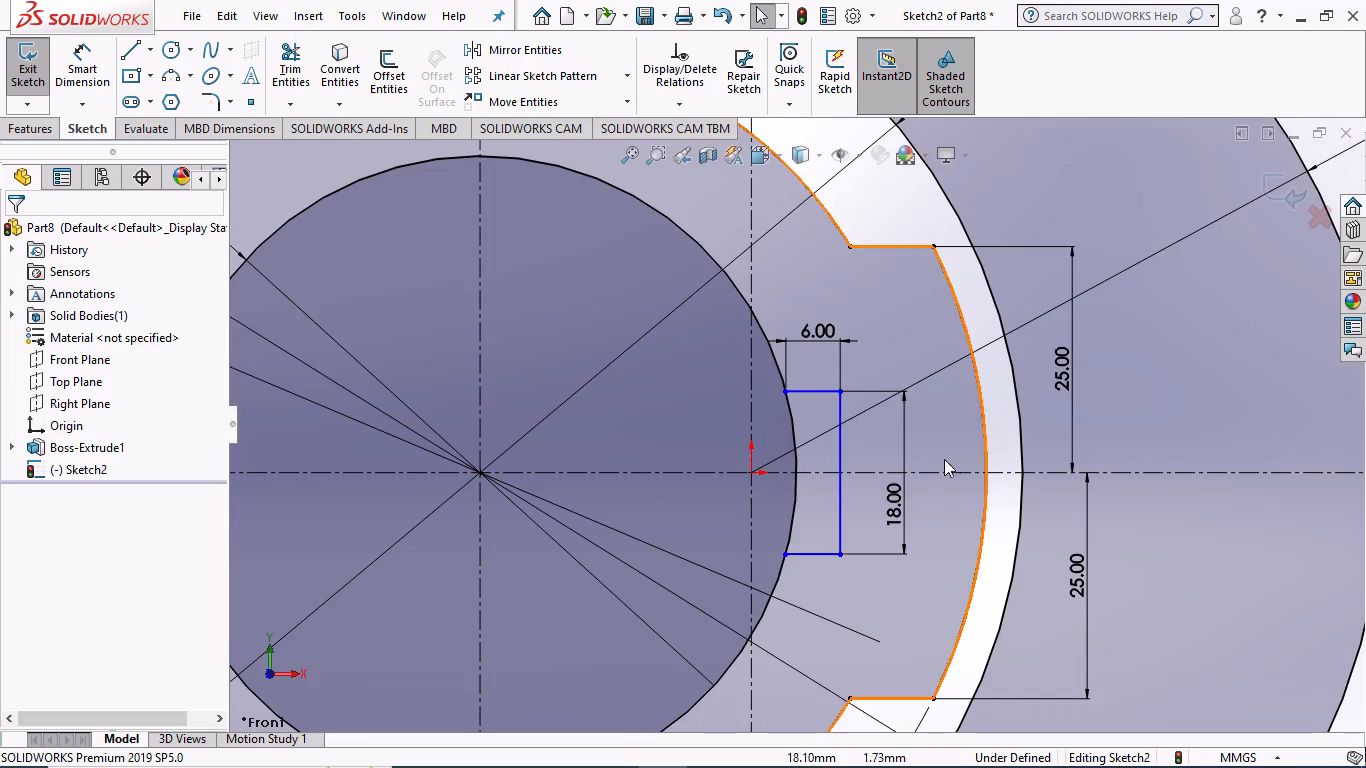
pyautogui.click(87, 83)
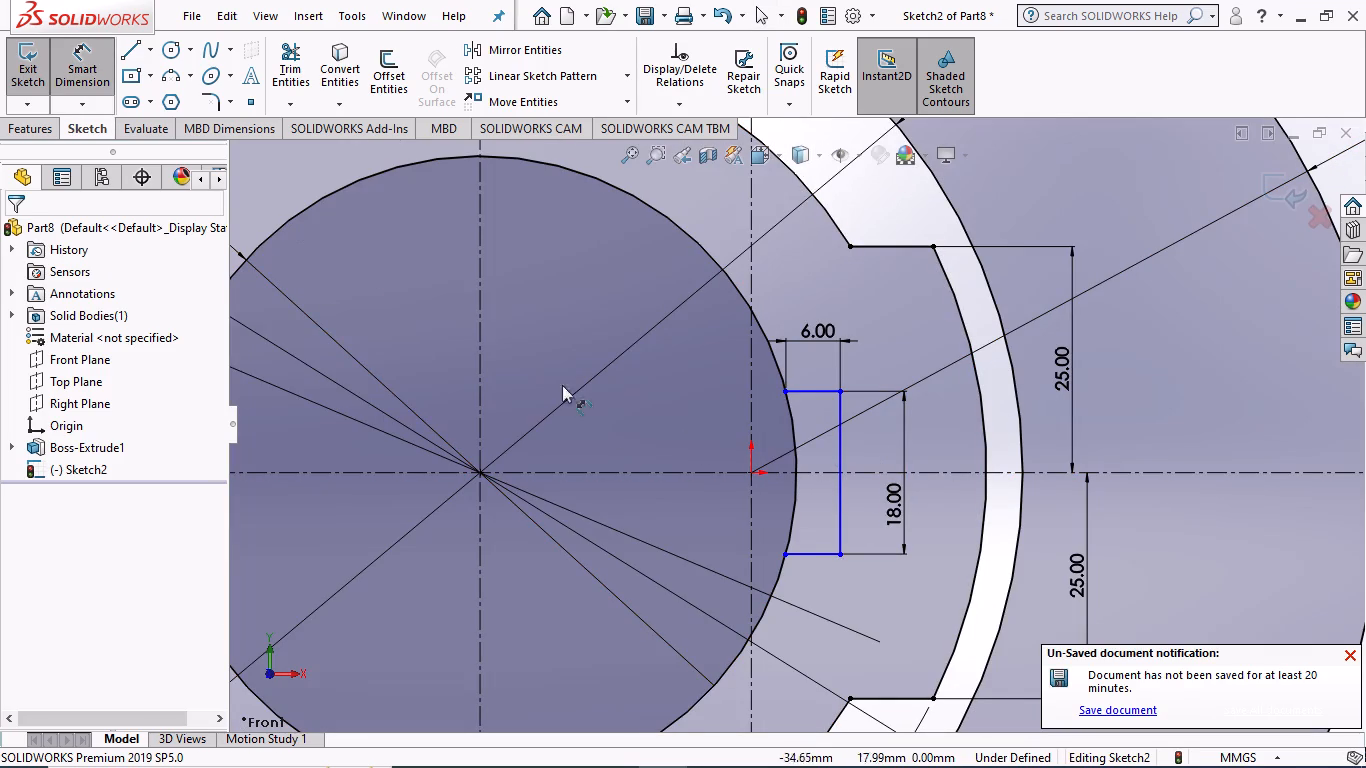
pyautogui.click(748, 428)
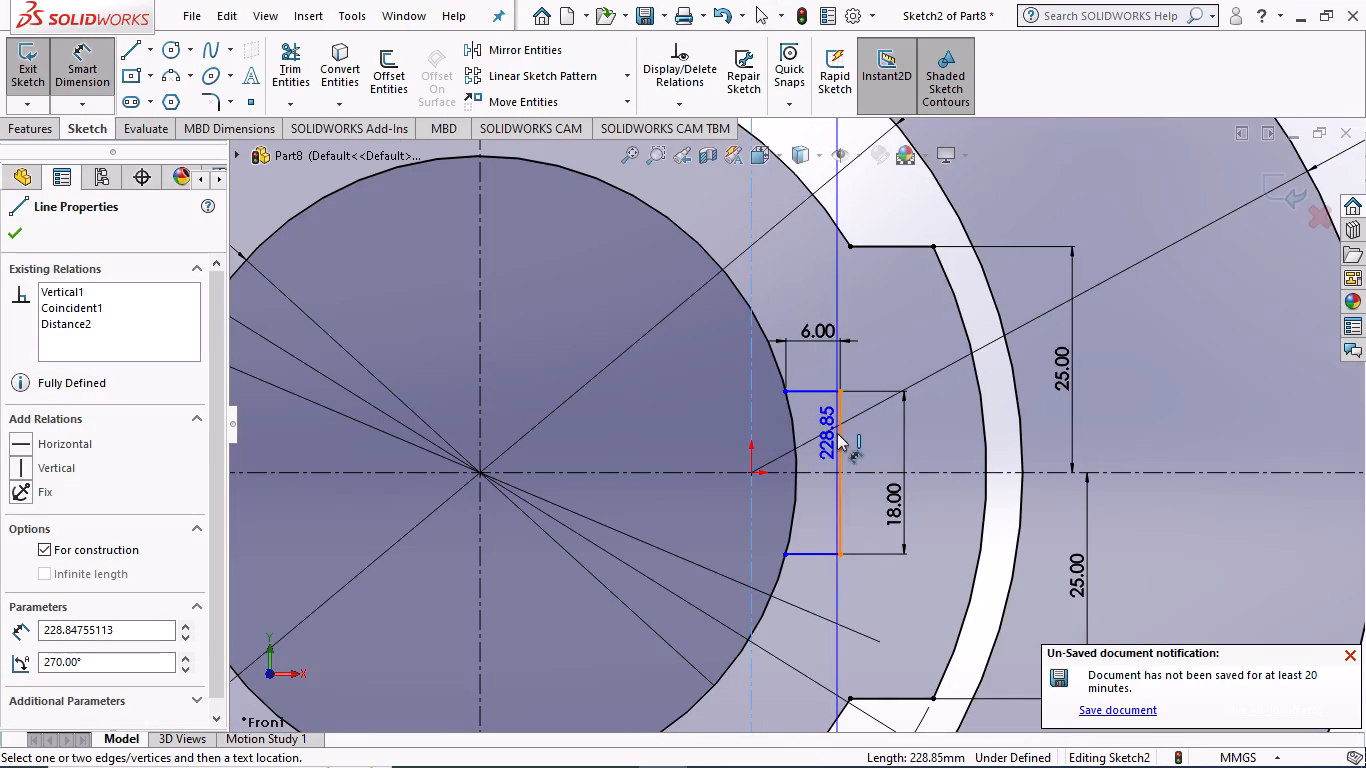
pyautogui.click(838, 433)
pyautogui.click(800, 279)
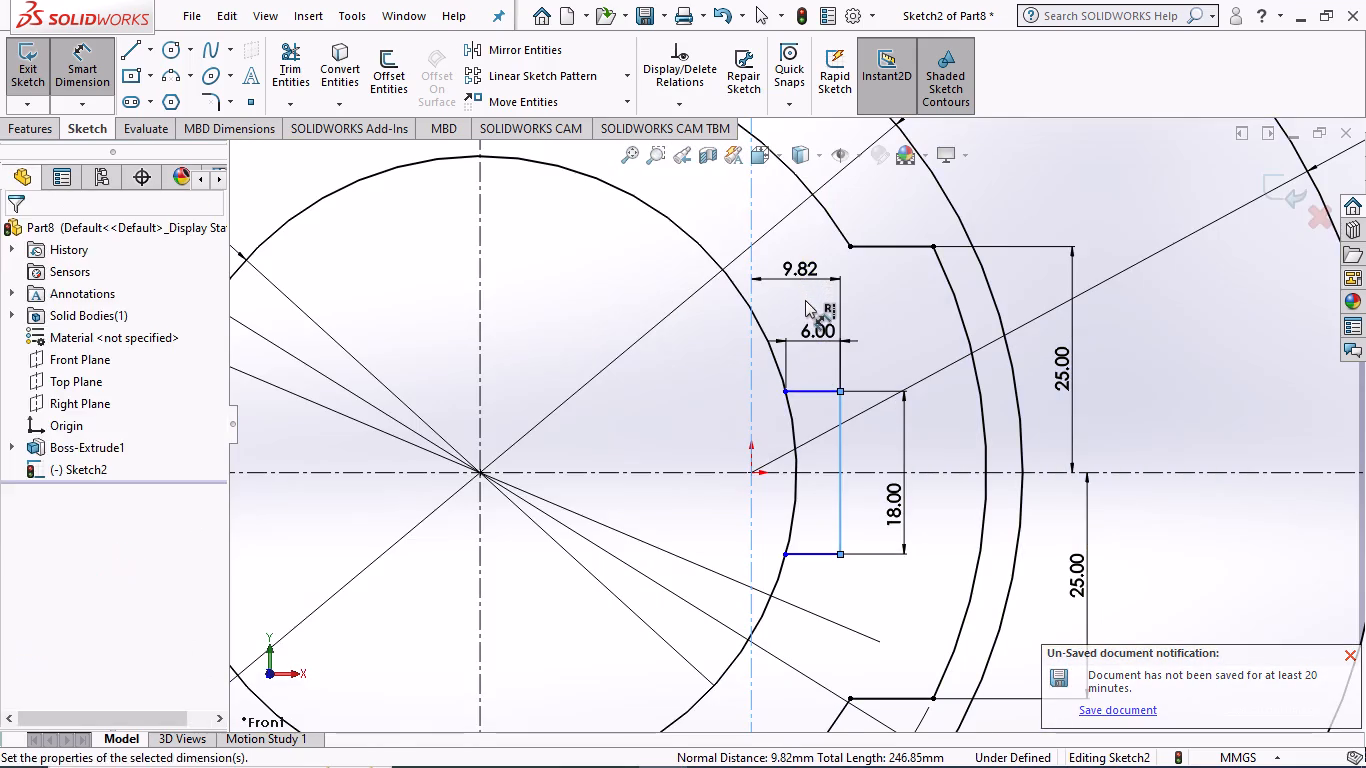
pyautogui.click(712, 248)
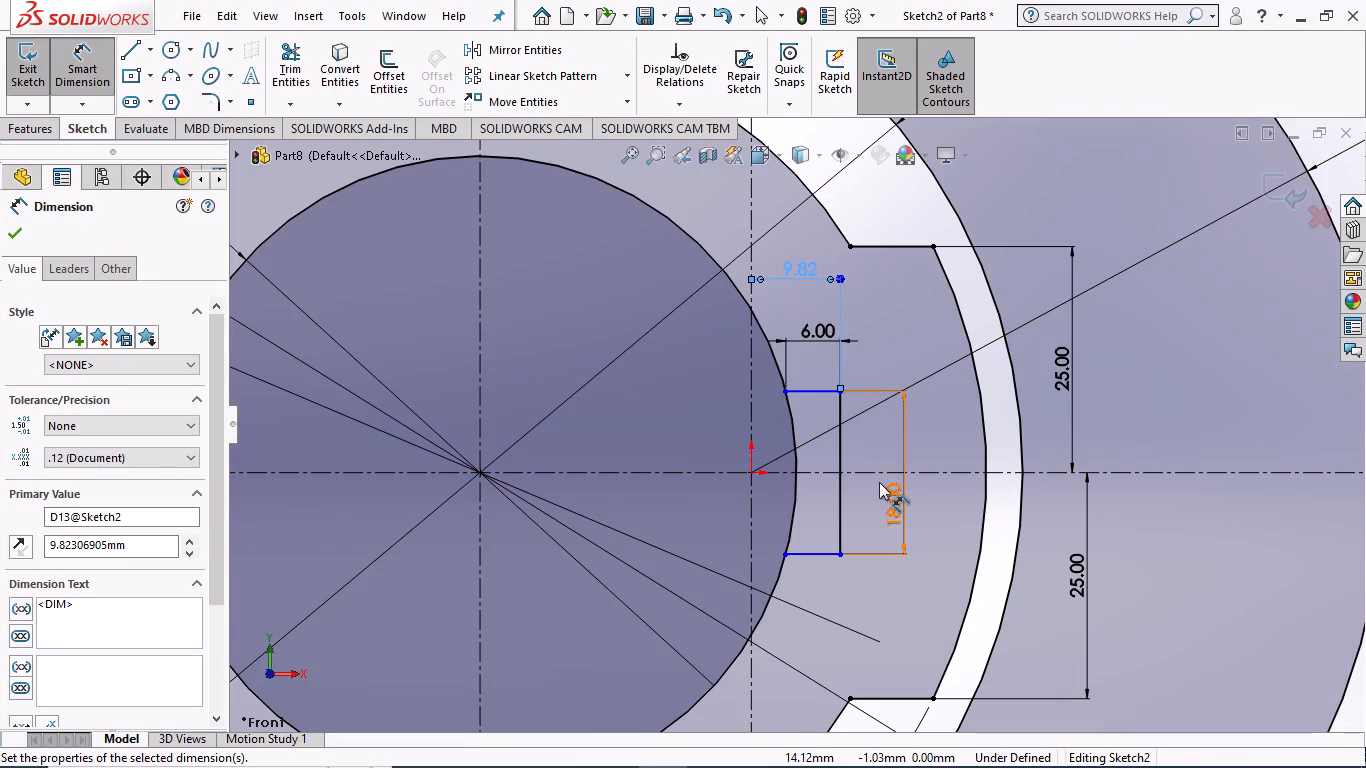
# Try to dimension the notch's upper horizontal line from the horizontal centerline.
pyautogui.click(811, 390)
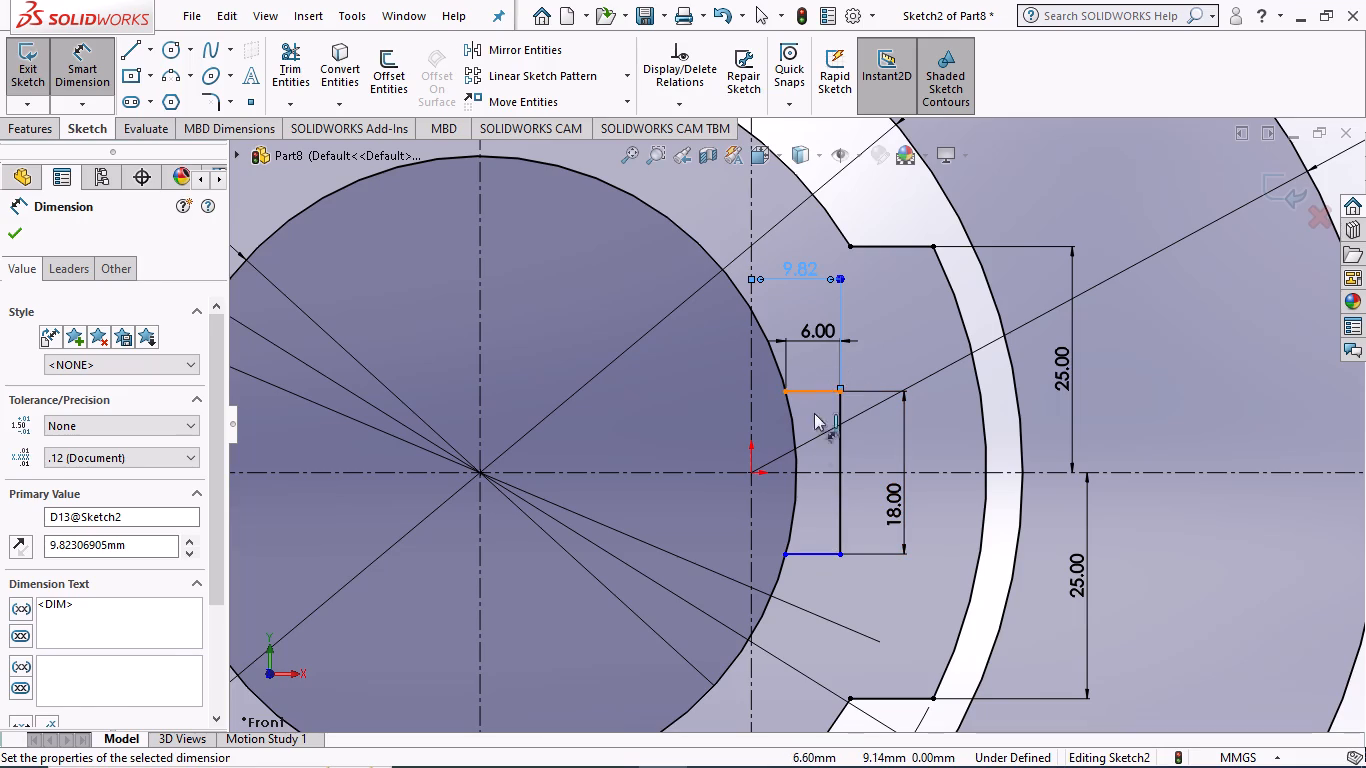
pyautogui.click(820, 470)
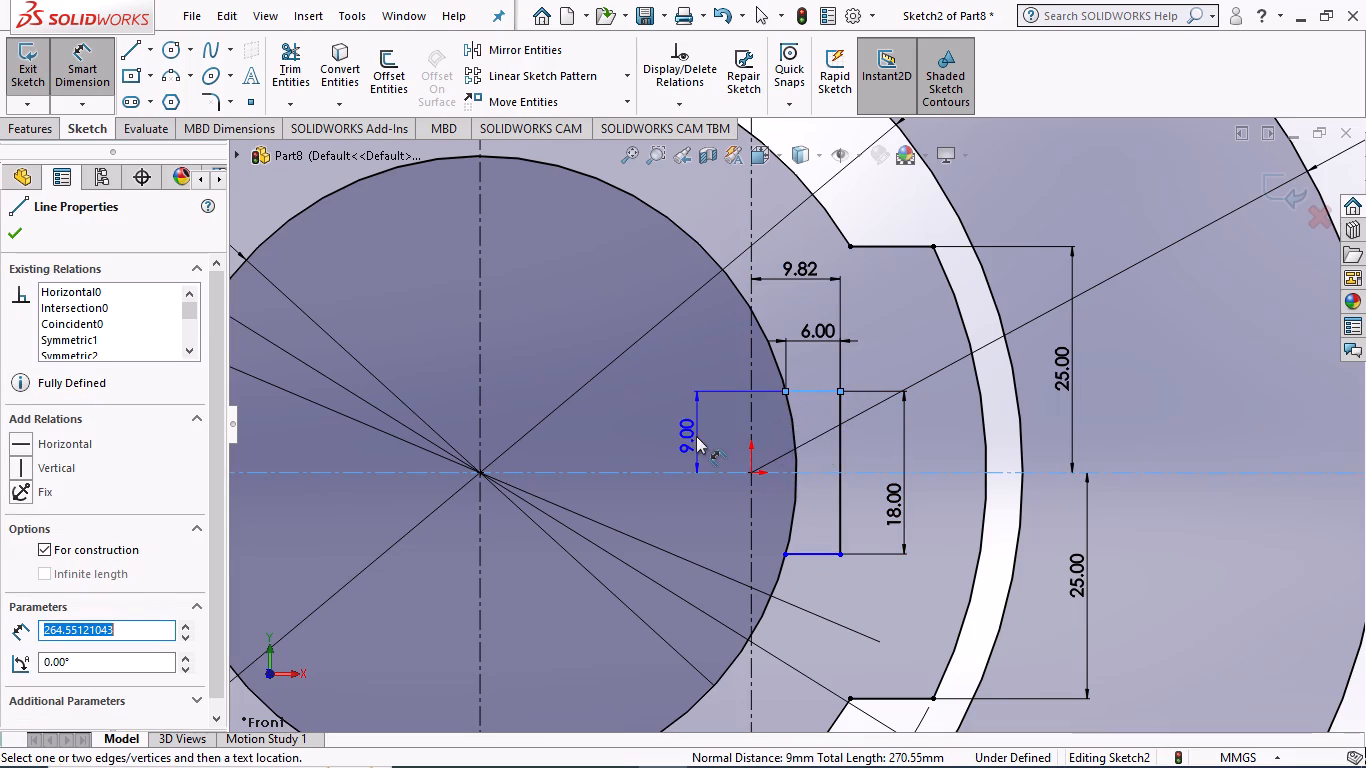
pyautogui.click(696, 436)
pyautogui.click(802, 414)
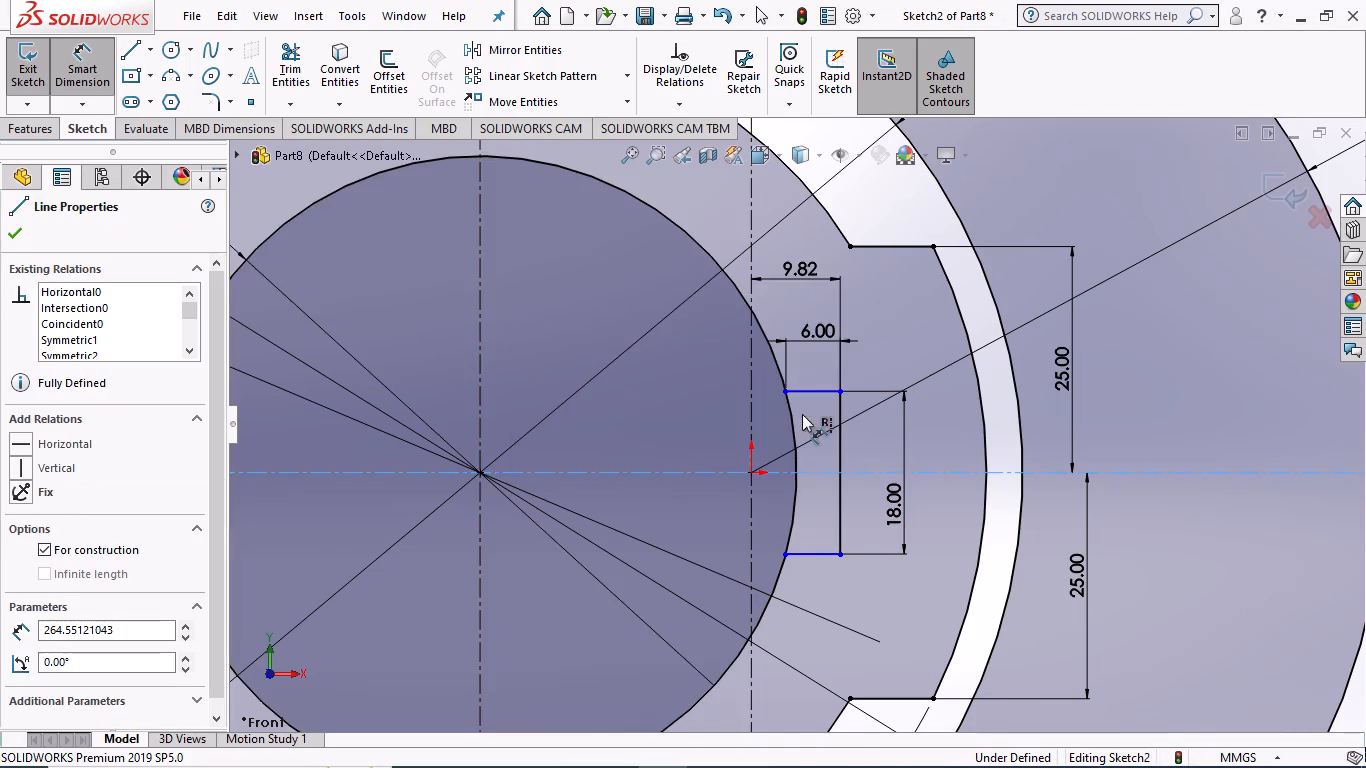
# Trim away the 70 mm circle's arc between the two notch lines to open the notch into the bore.
pyautogui.scroll(2, 840, 431)
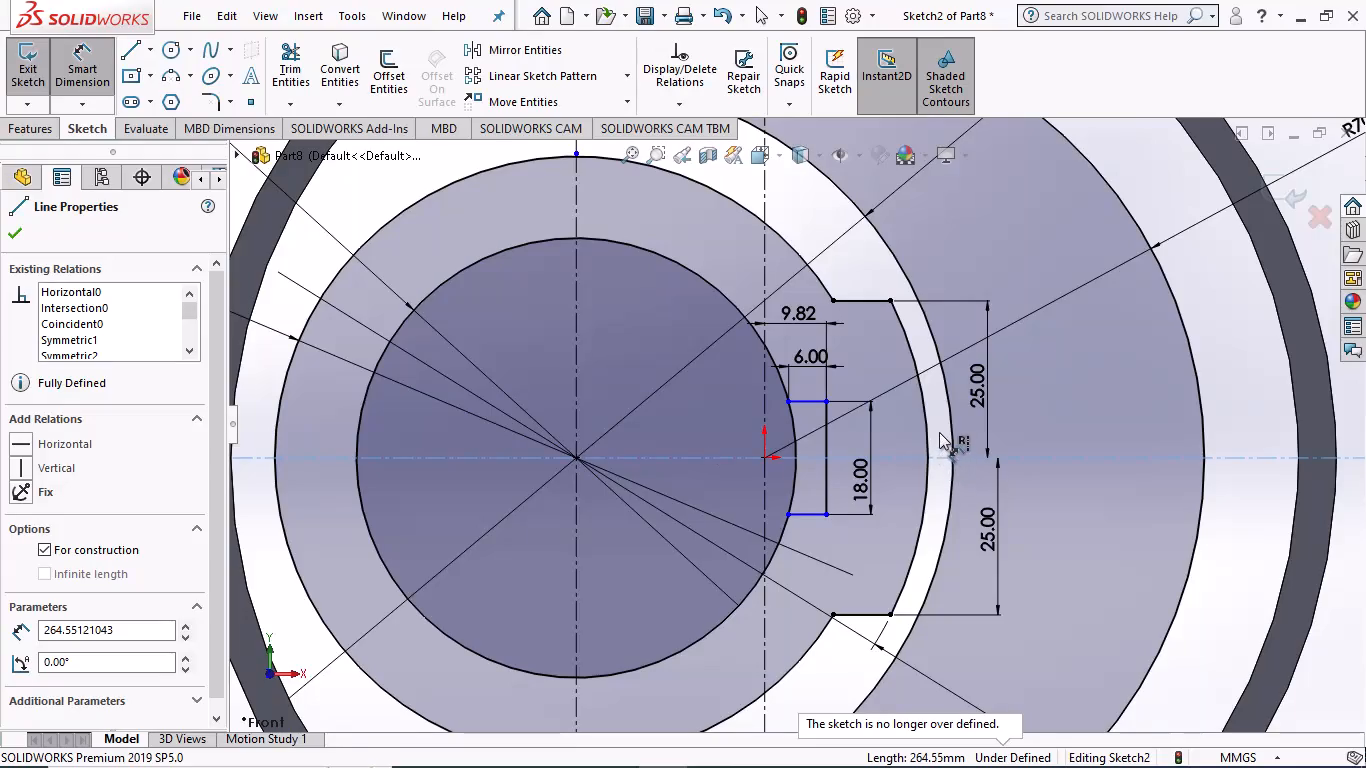
pyautogui.scroll(-2, 847, 458)
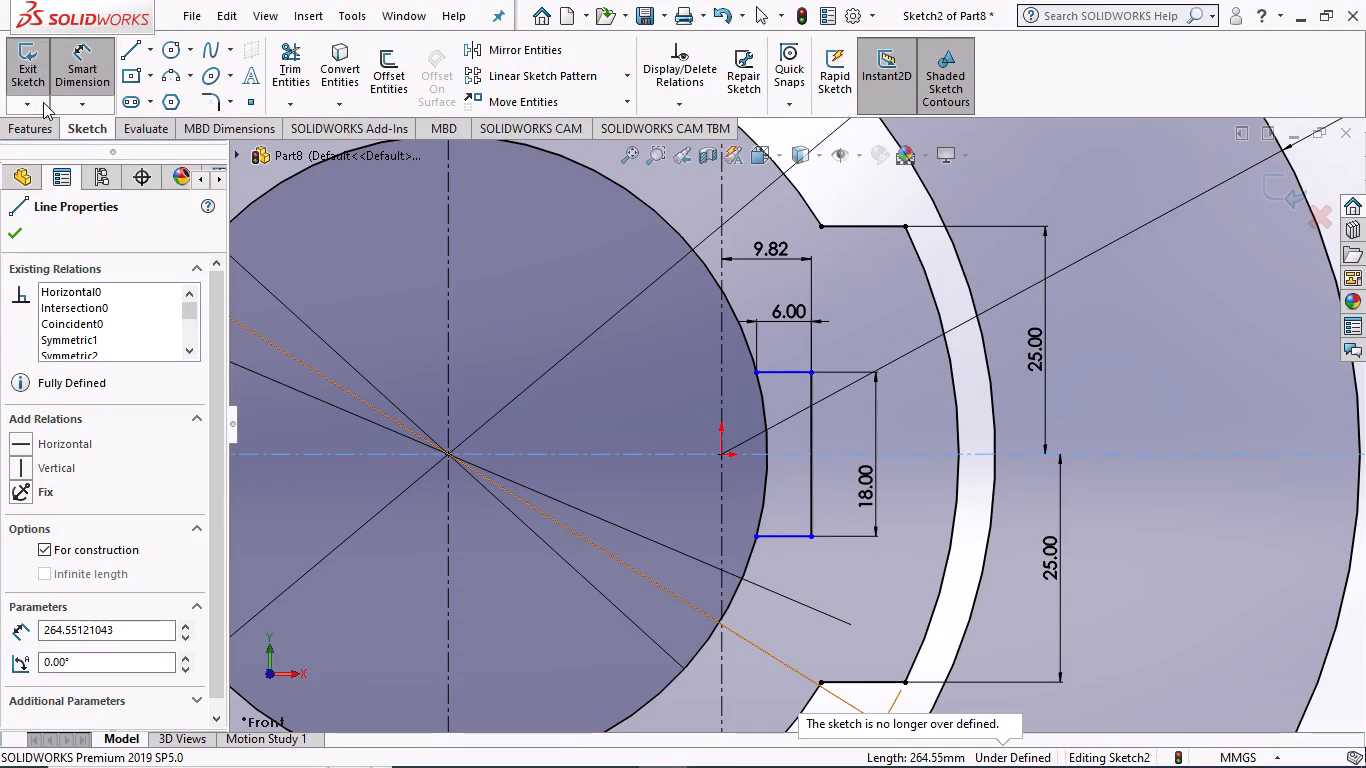
pyautogui.click(296, 59)
pyautogui.click(765, 407)
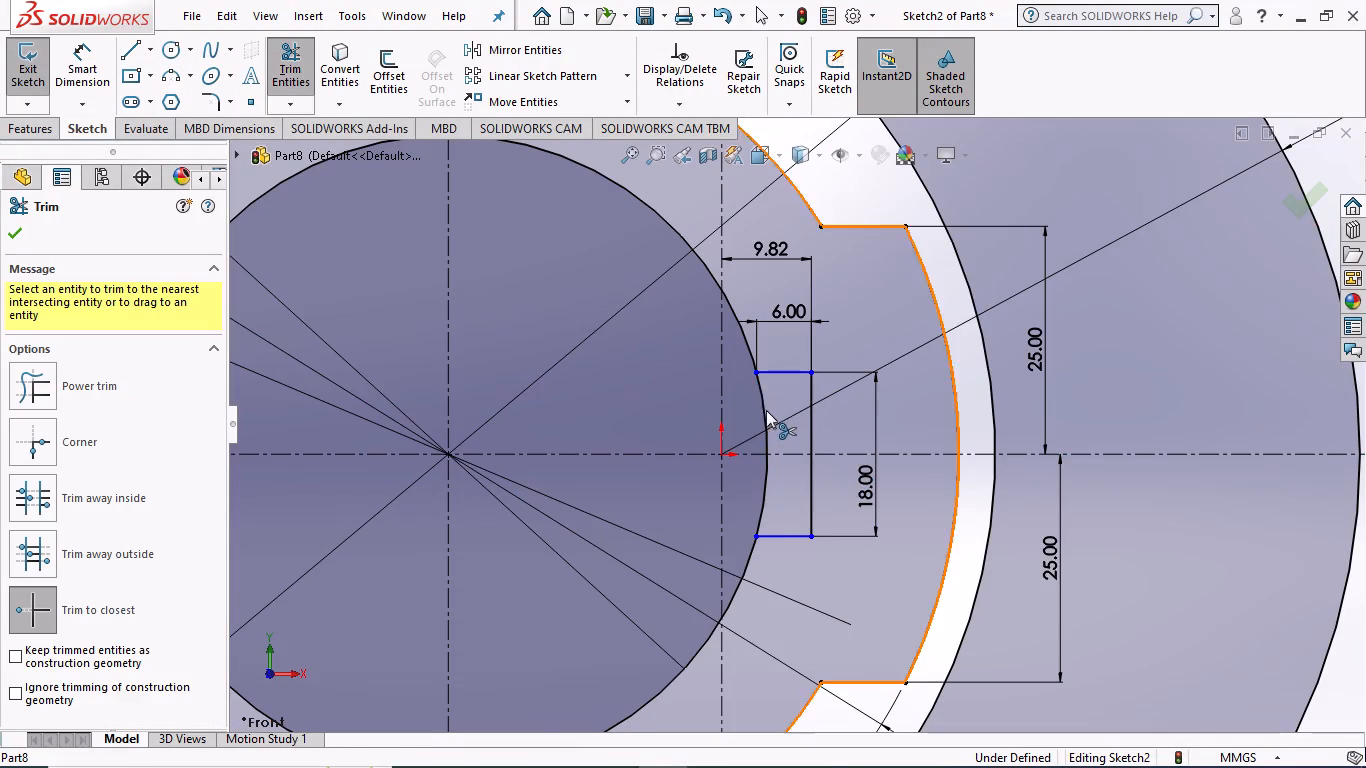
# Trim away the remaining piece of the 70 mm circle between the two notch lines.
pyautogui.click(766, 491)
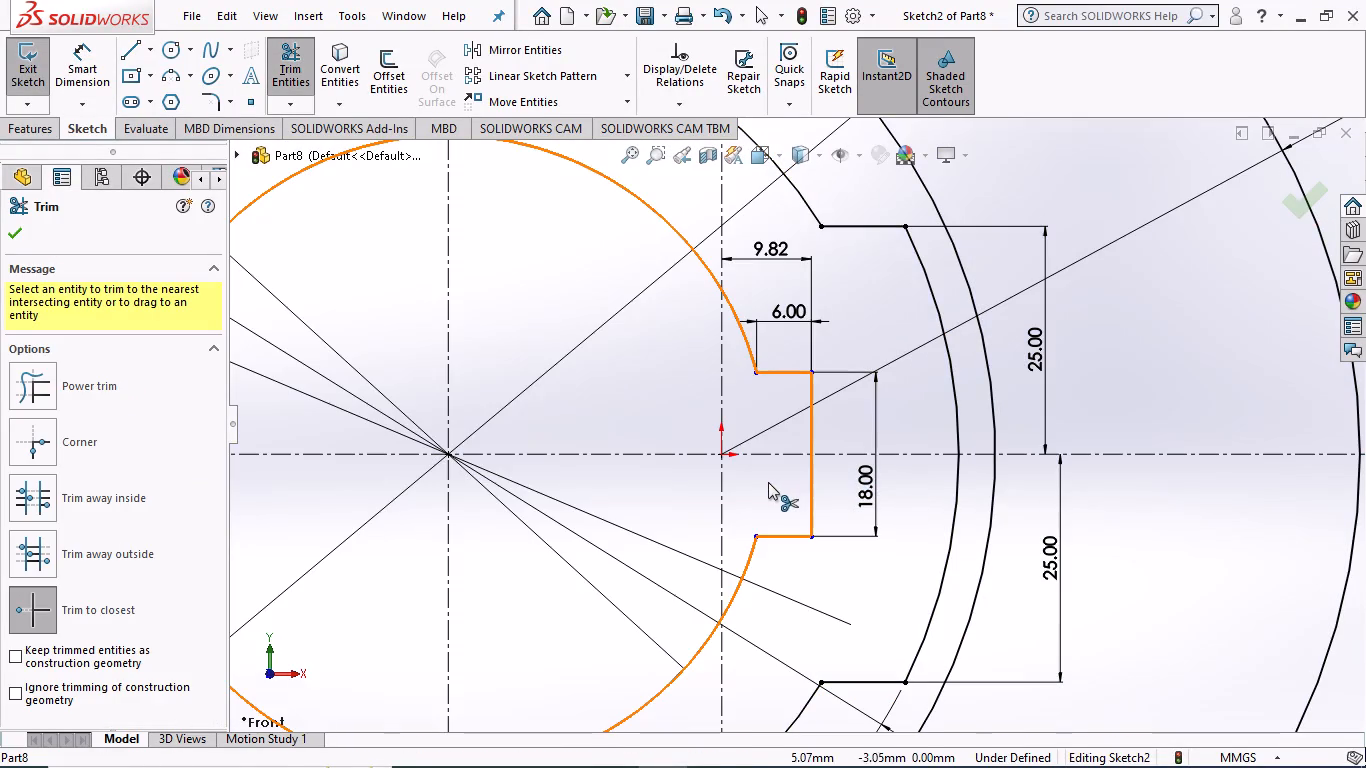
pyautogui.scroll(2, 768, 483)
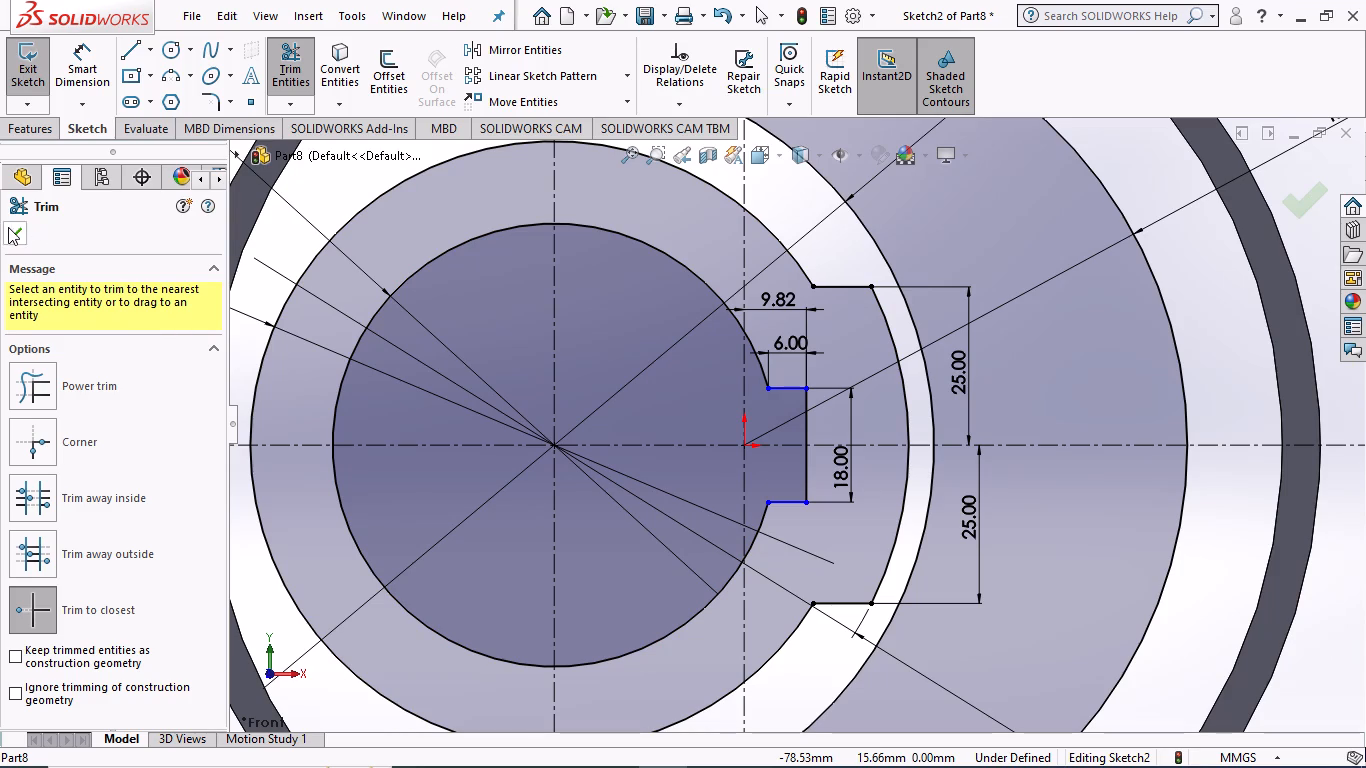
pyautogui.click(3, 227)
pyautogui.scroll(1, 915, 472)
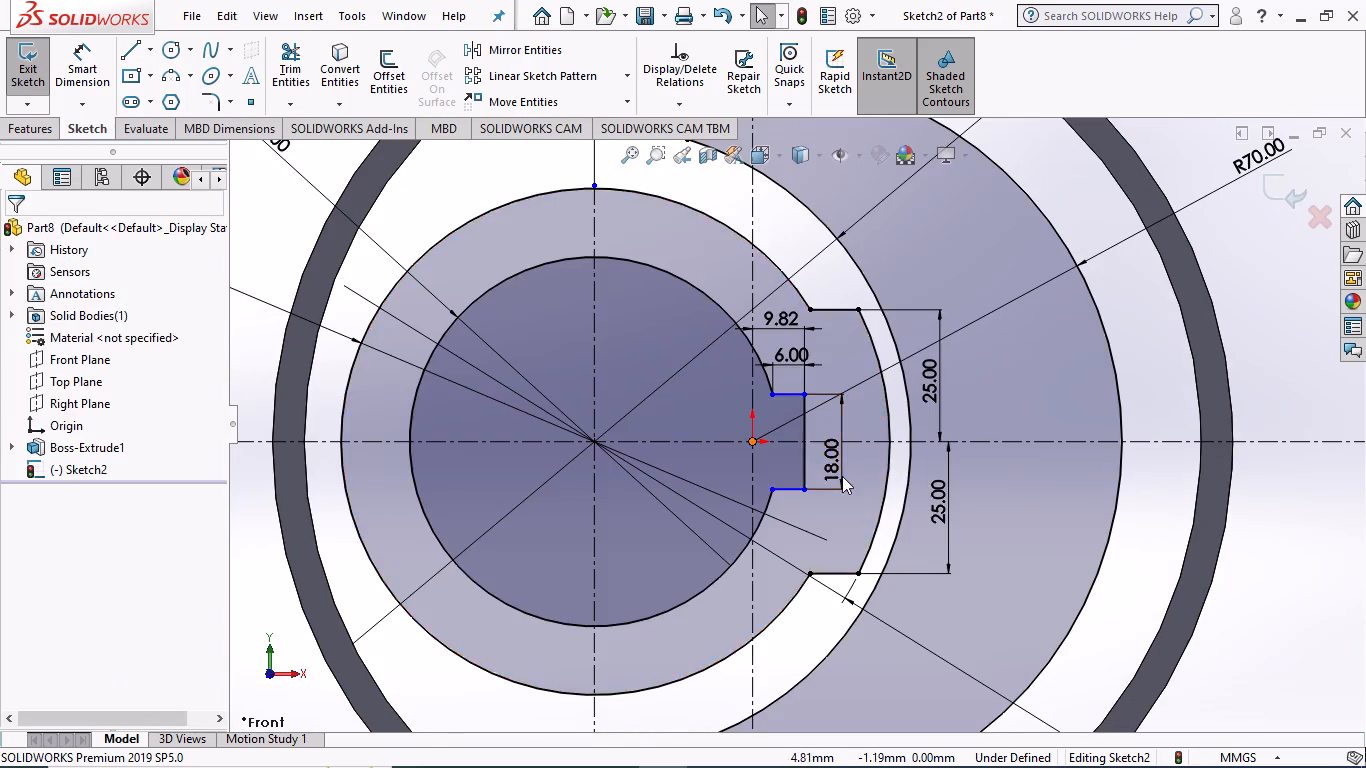
# Delete the two offset circles inside the crescent together with their tooth outline and bore notch lines.
pyautogui.scroll(1, 857, 455)
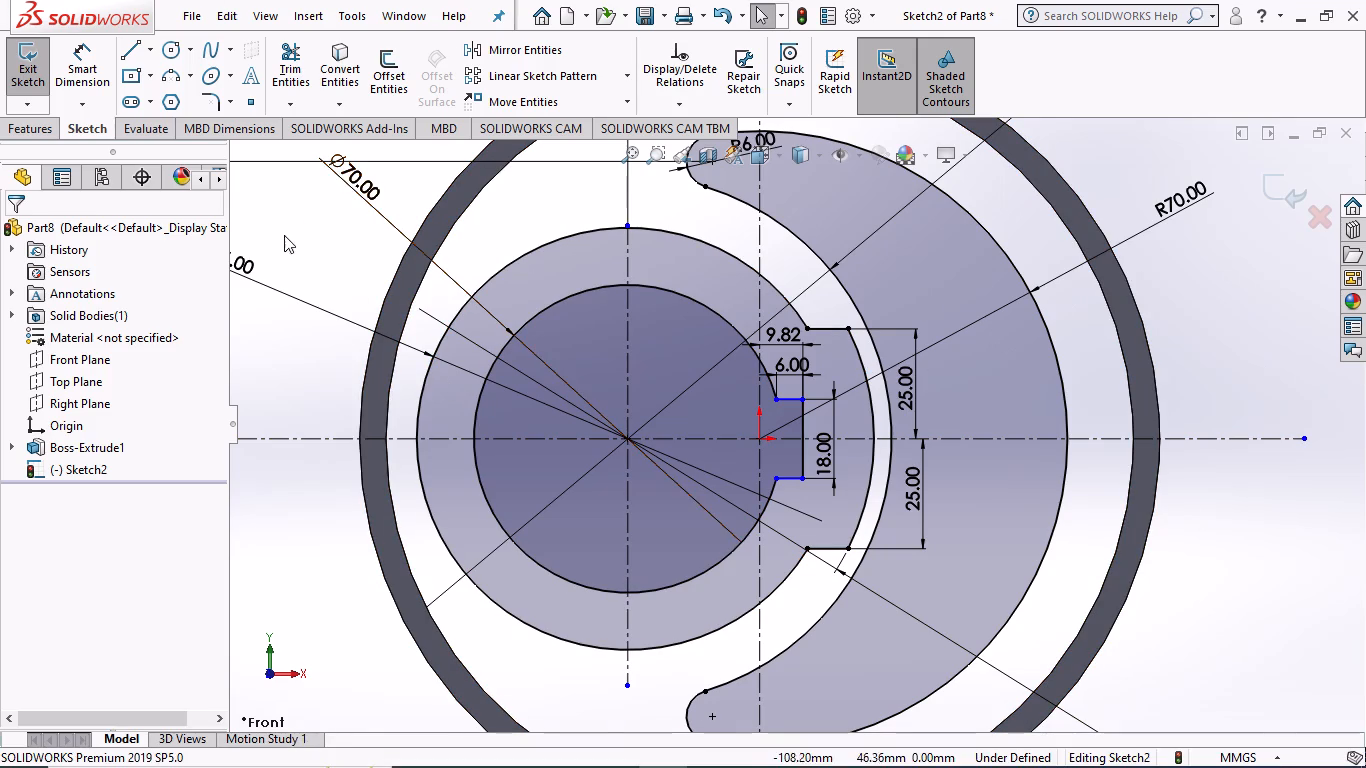
pyautogui.moveTo(320, 215); pyautogui.dragTo(860, 369)
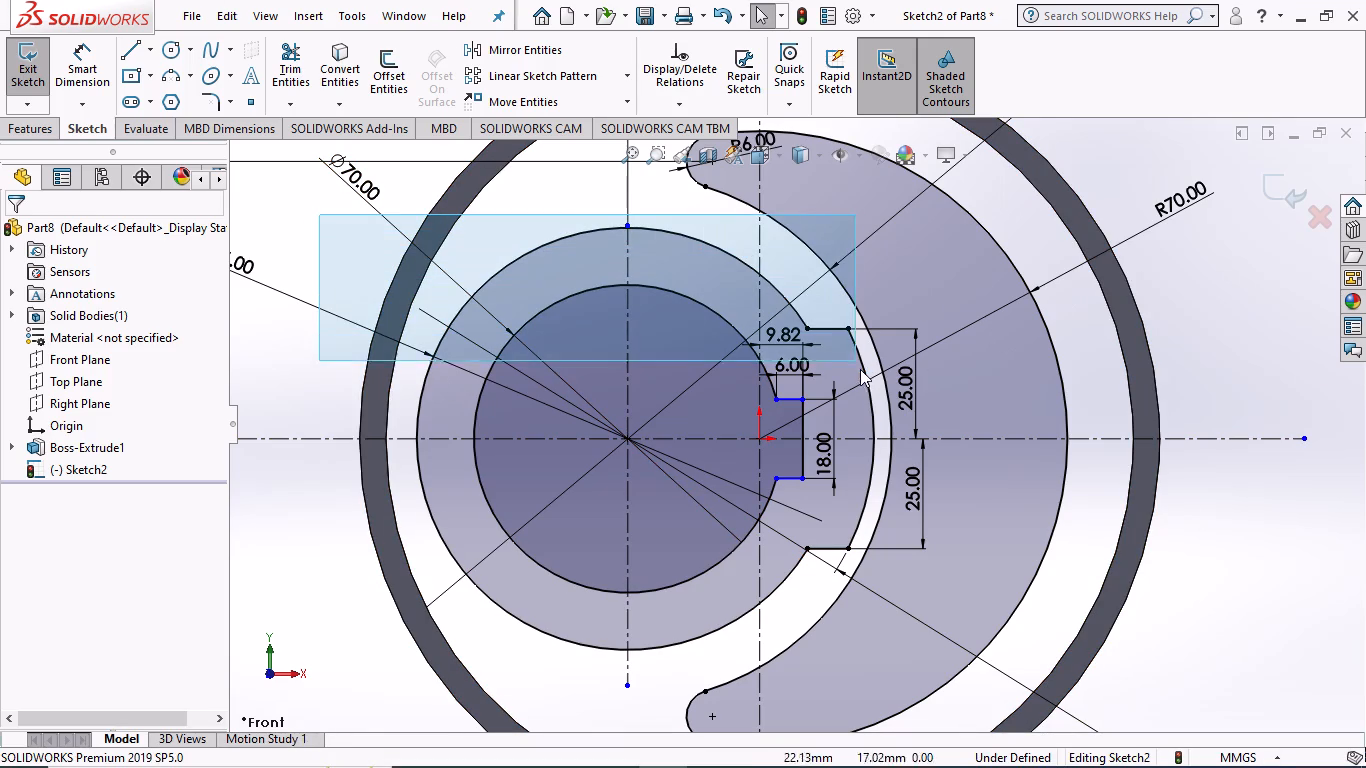
pyautogui.moveTo(860, 369); pyautogui.dragTo(888, 667)
pyautogui.press('Delete')
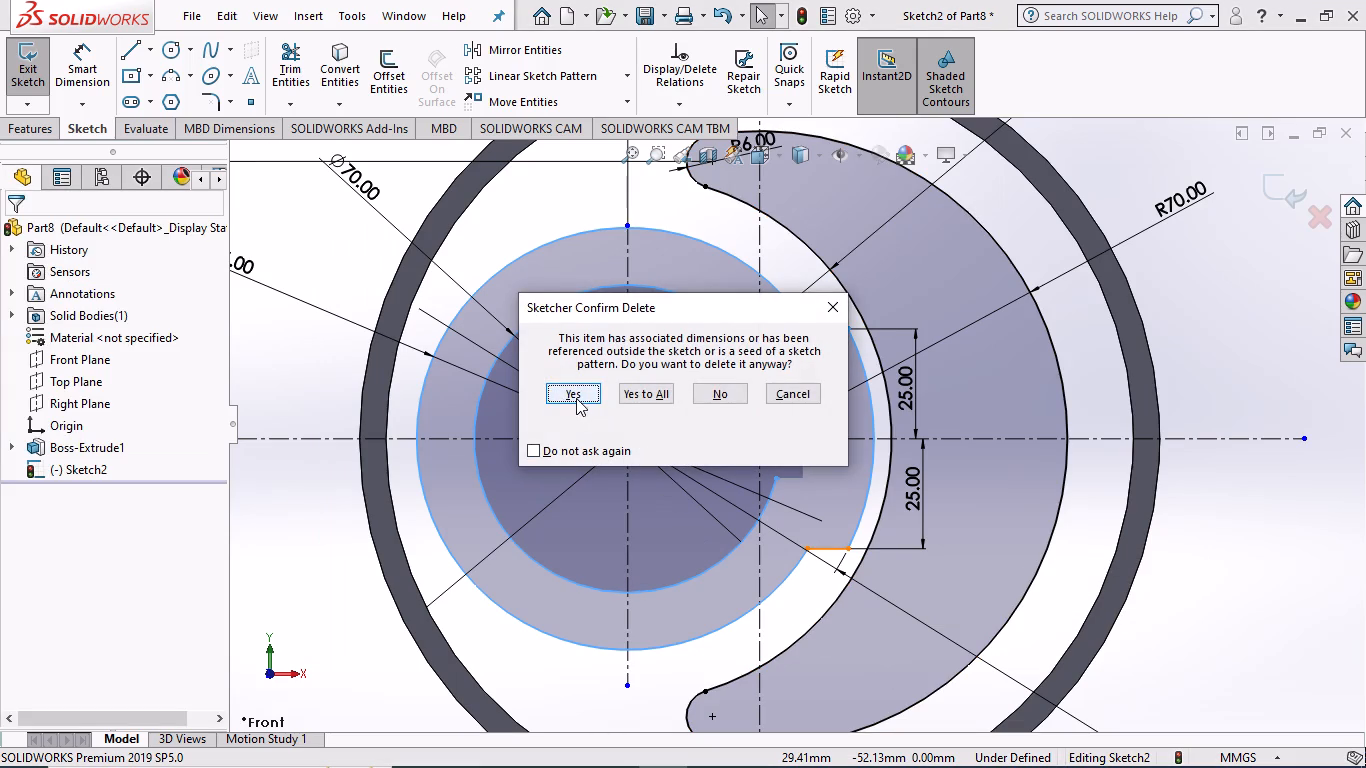
pyautogui.click(572, 395)
pyautogui.click(572, 389)
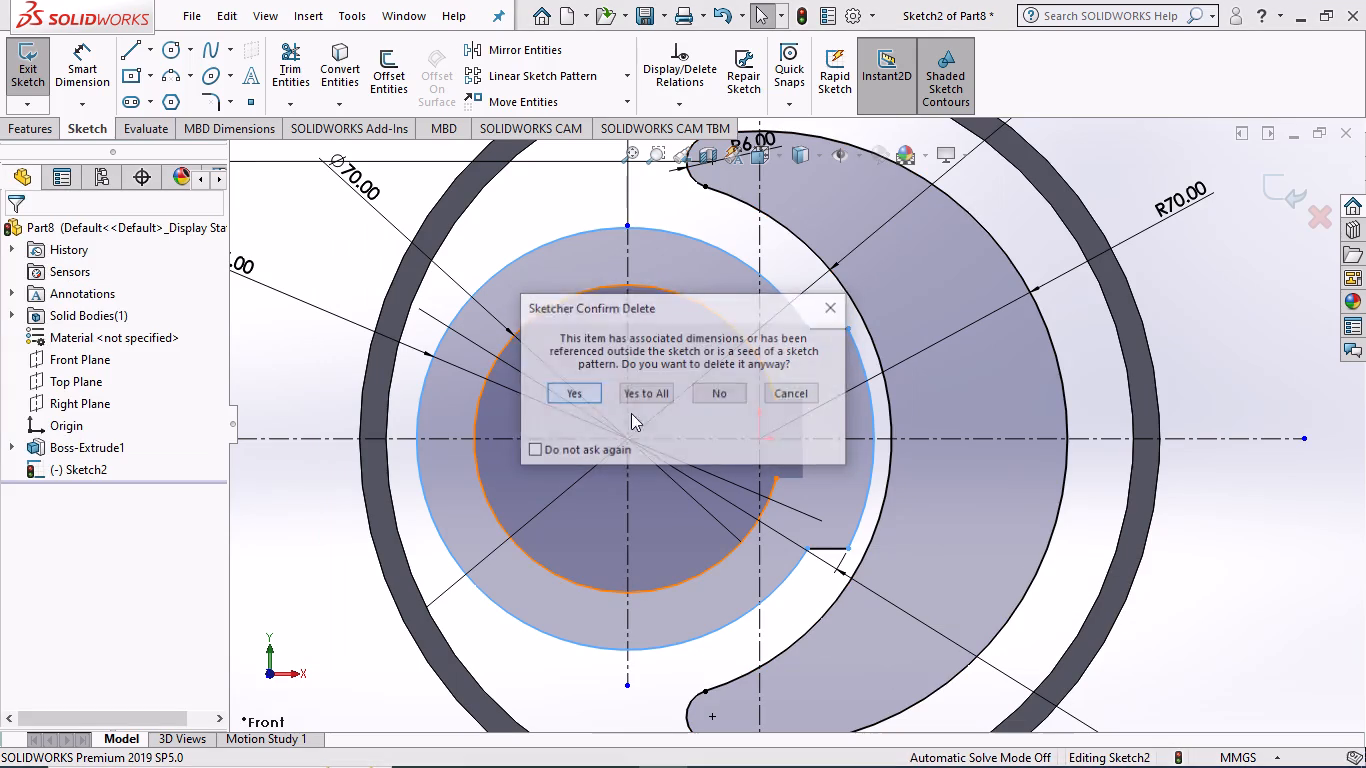
pyautogui.click(578, 387)
pyautogui.click(577, 386)
pyautogui.click(577, 387)
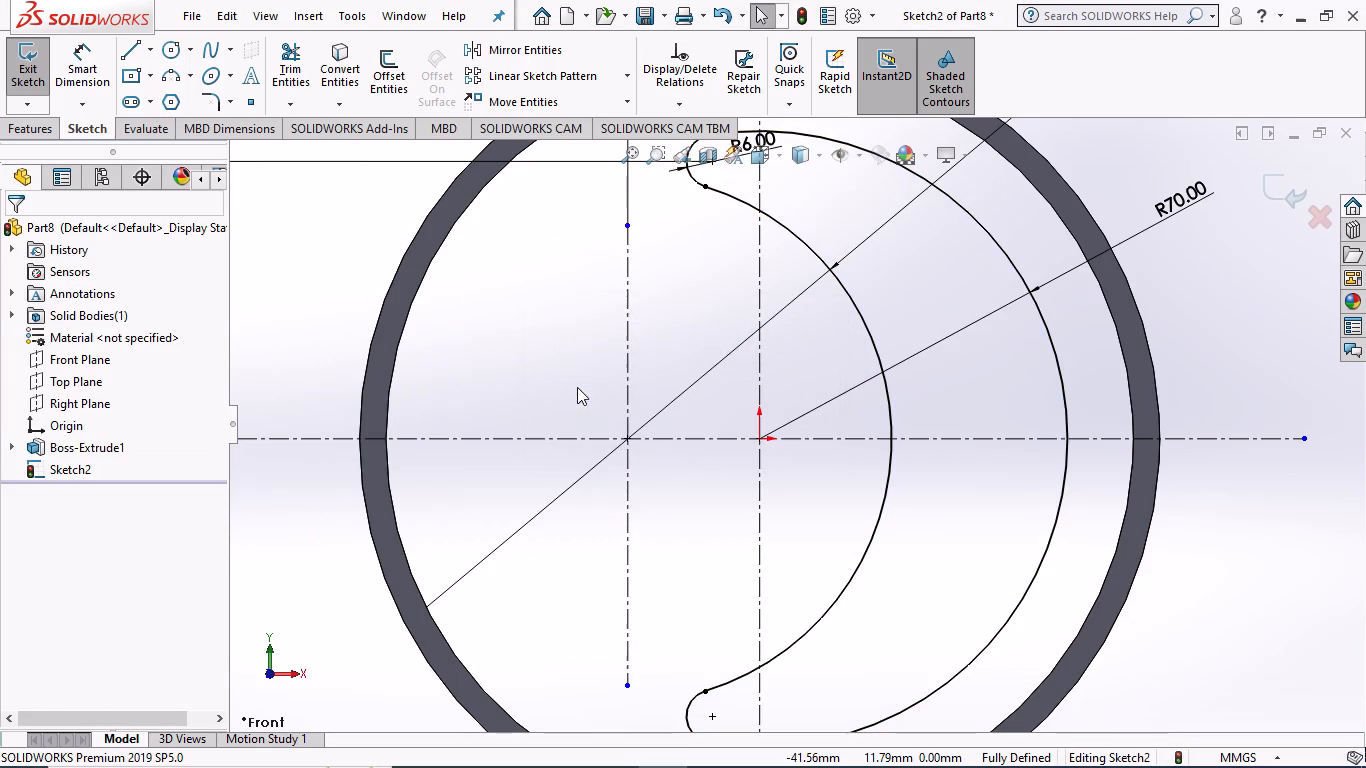
# Sketch a horizontal line about 107 mm long above the horizontal centerline, from the origin's vertical centerline through the crescent to beyond the ring.
pyautogui.scroll(1, 818, 469)
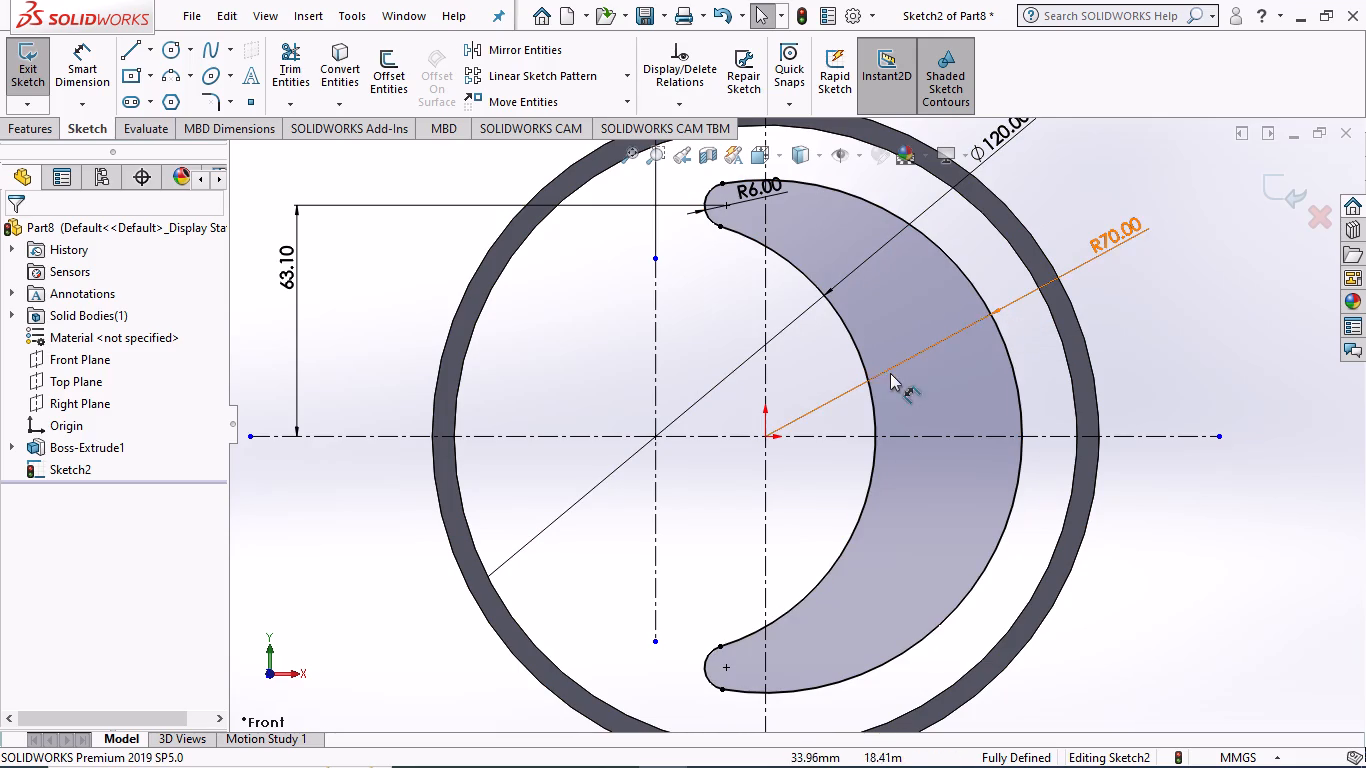
pyautogui.click(134, 47)
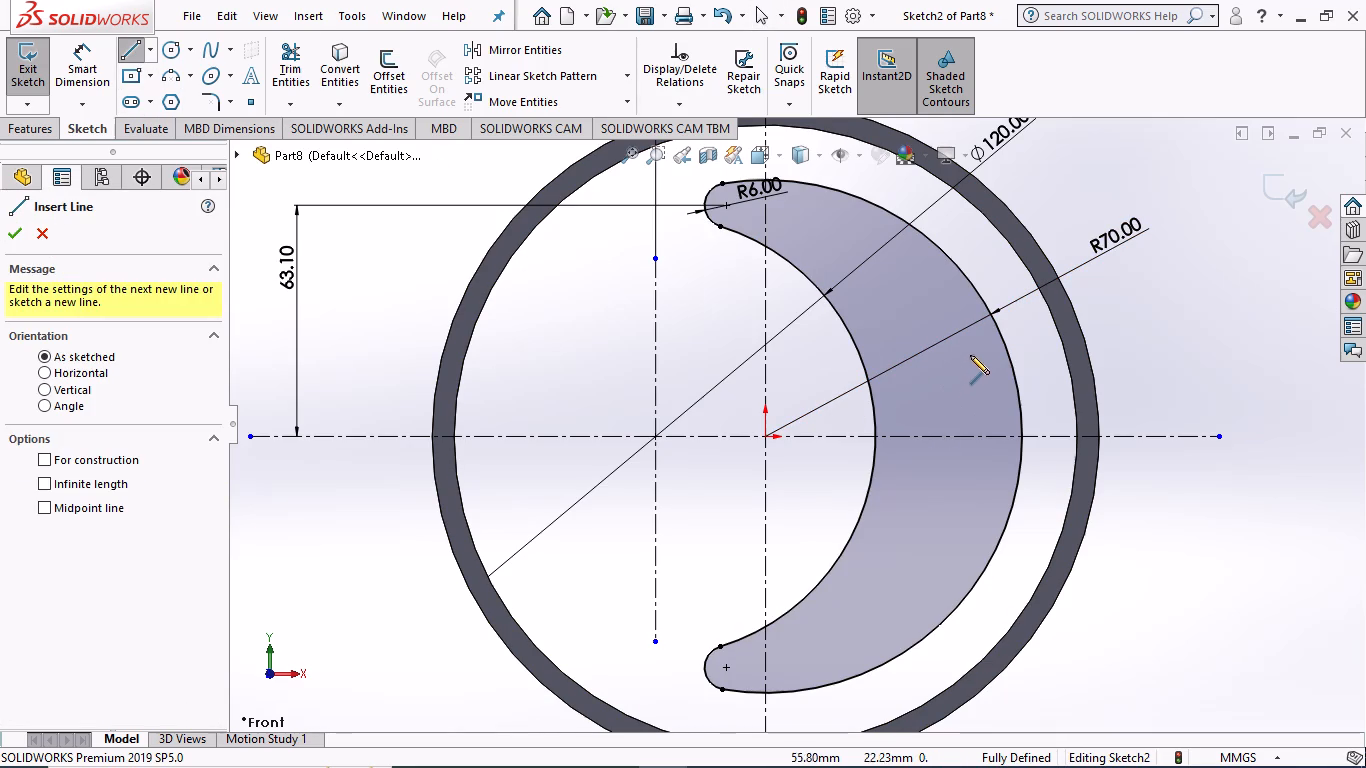
pyautogui.click(853, 402)
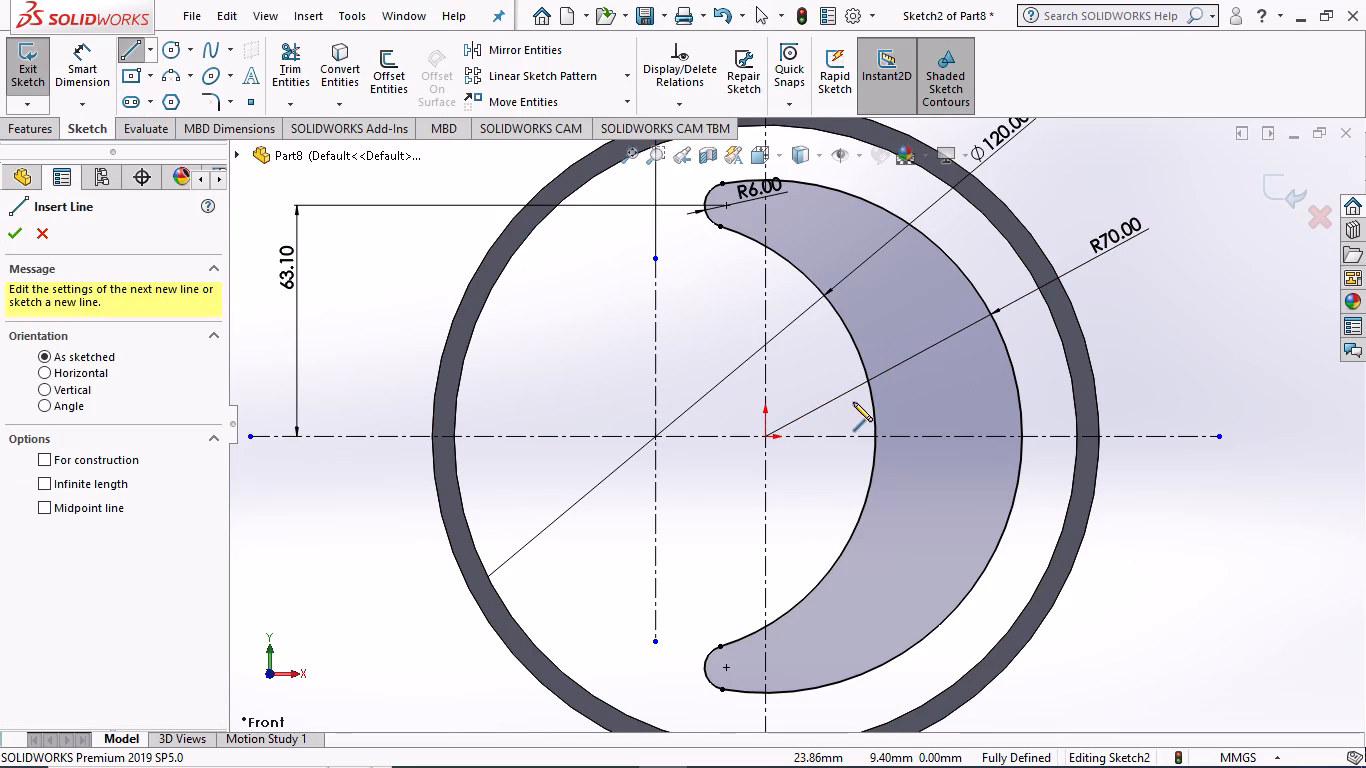
pyautogui.click(1051, 403)
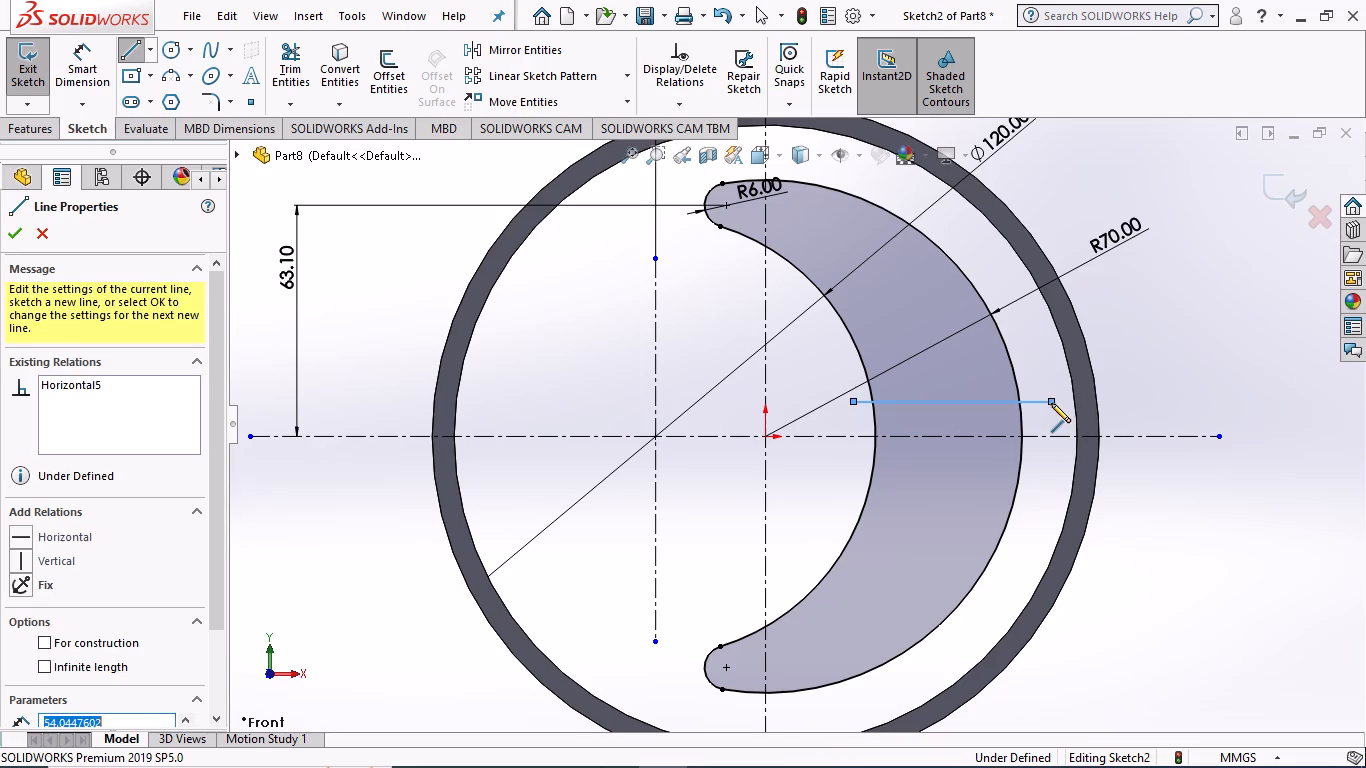
pyautogui.press('Escape')
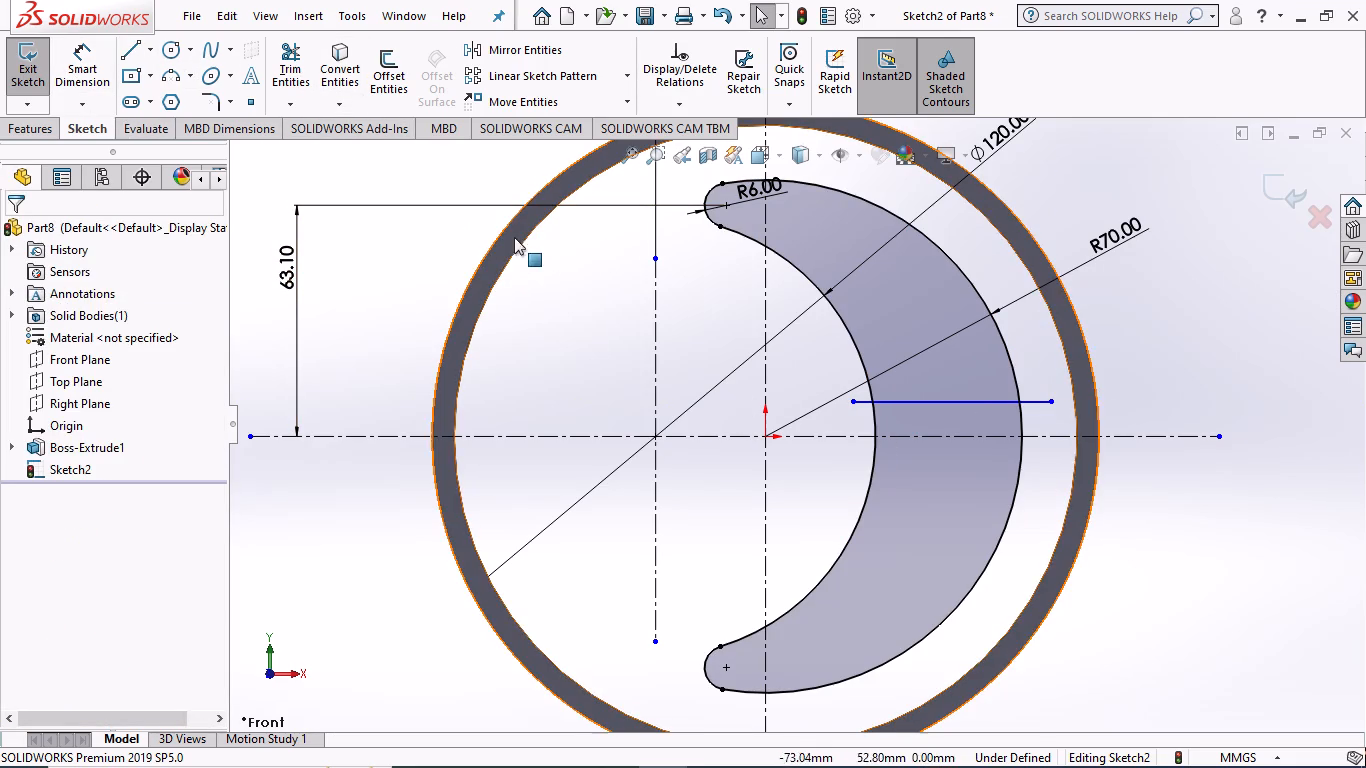
pyautogui.click(847, 397)
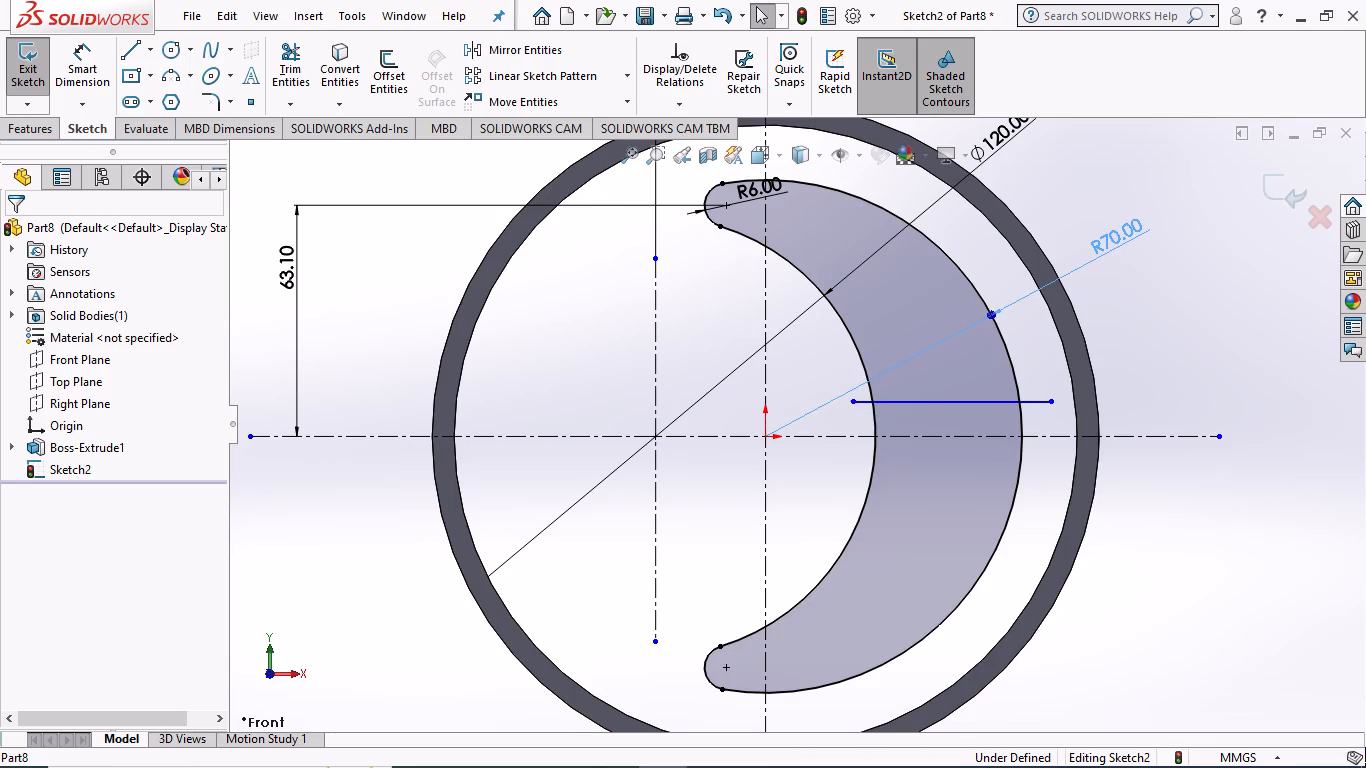
pyautogui.click(401, 332)
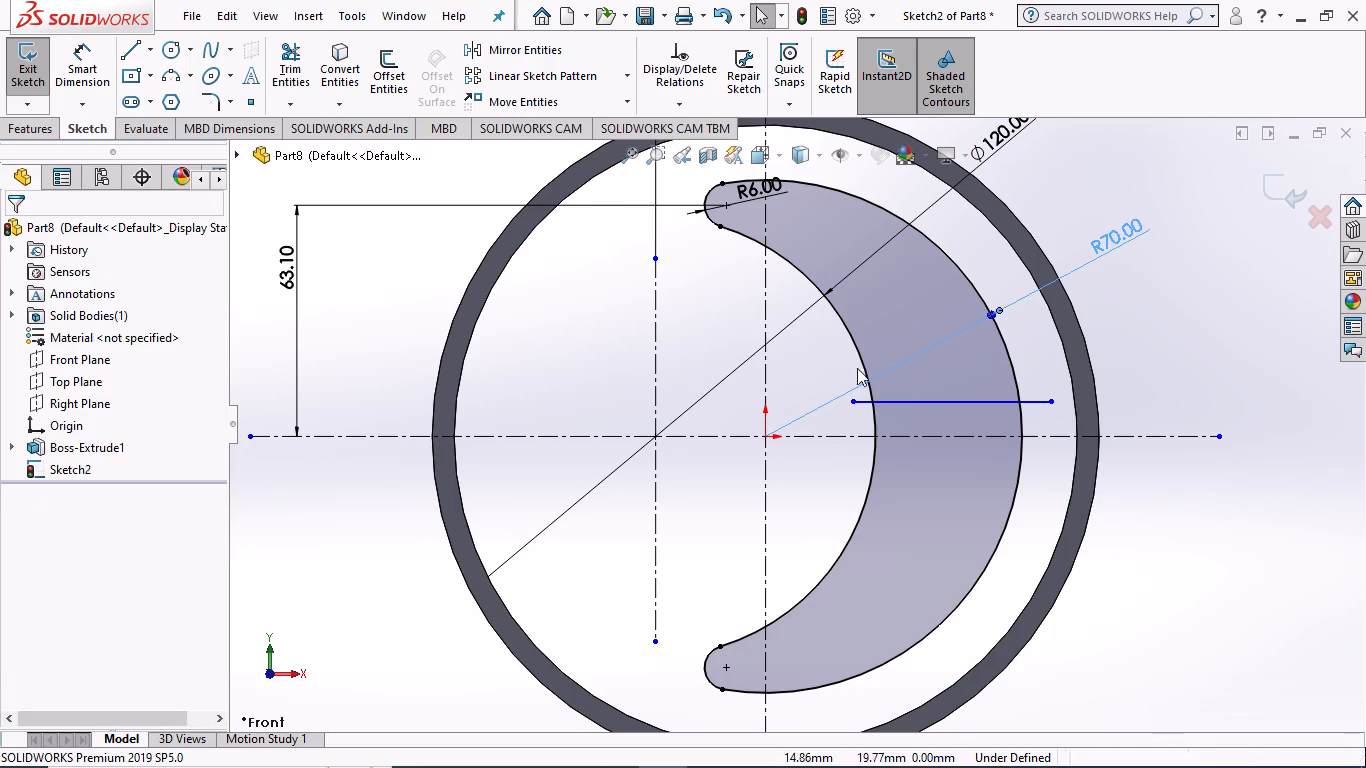
pyautogui.moveTo(853, 397); pyautogui.dragTo(768, 395)
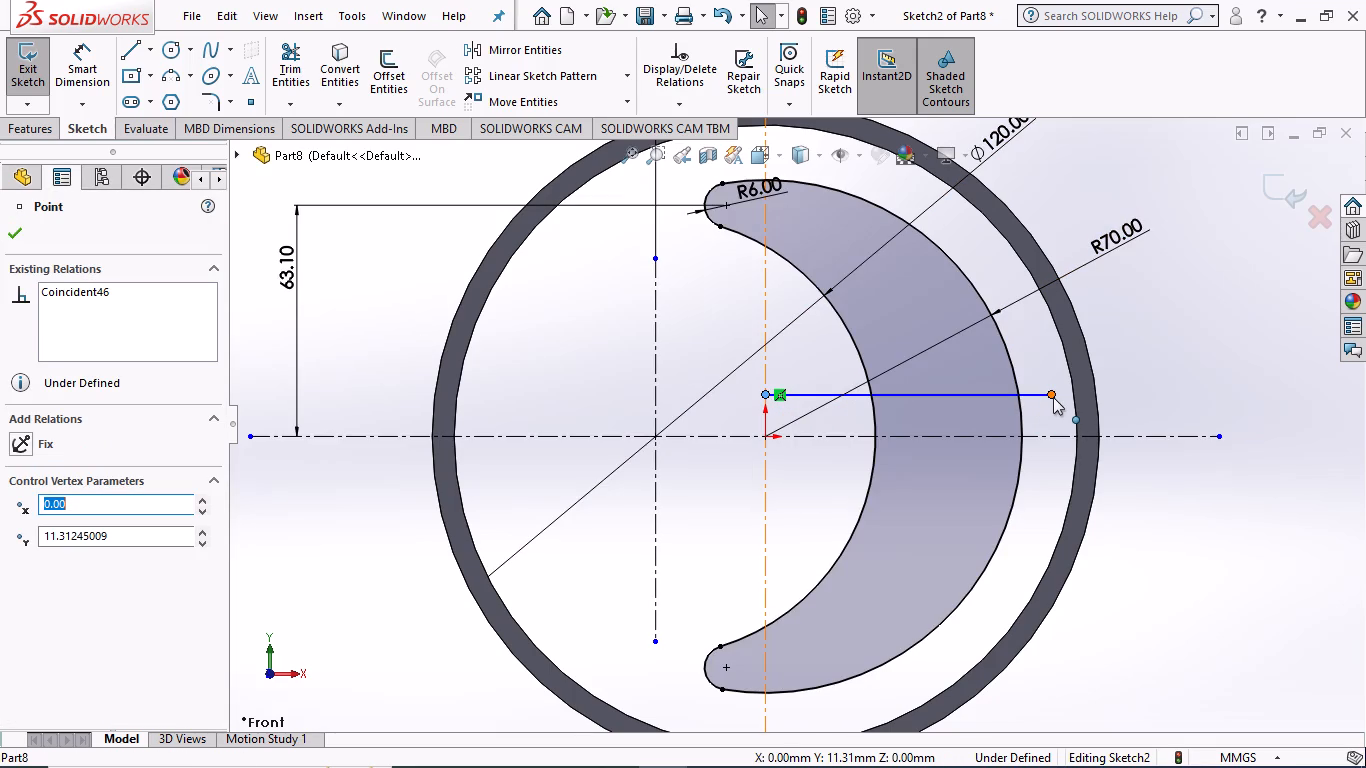
pyautogui.moveTo(1054, 393); pyautogui.dragTo(1157, 395)
# Dimension the new horizontal line 9 mm from the horizontal centerline.
pyautogui.click(72, 72)
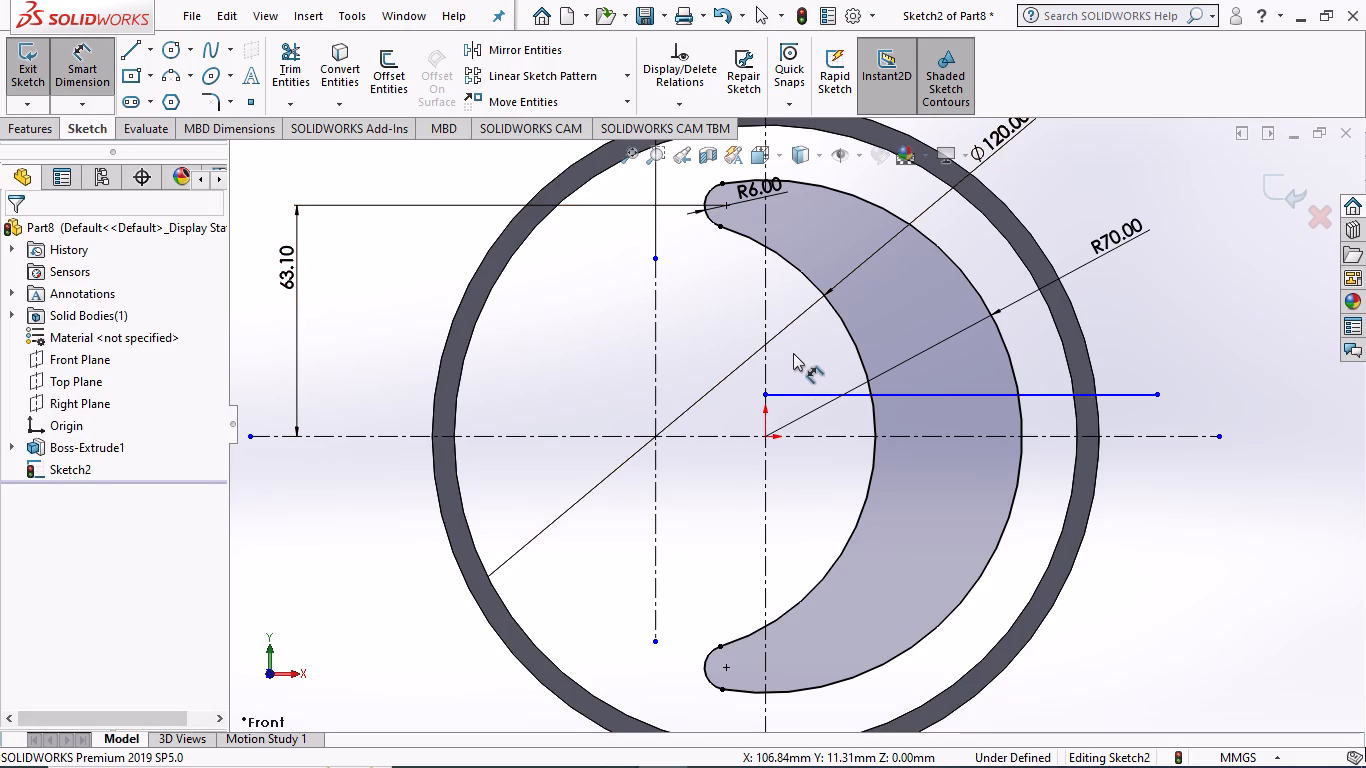
pyautogui.click(991, 394)
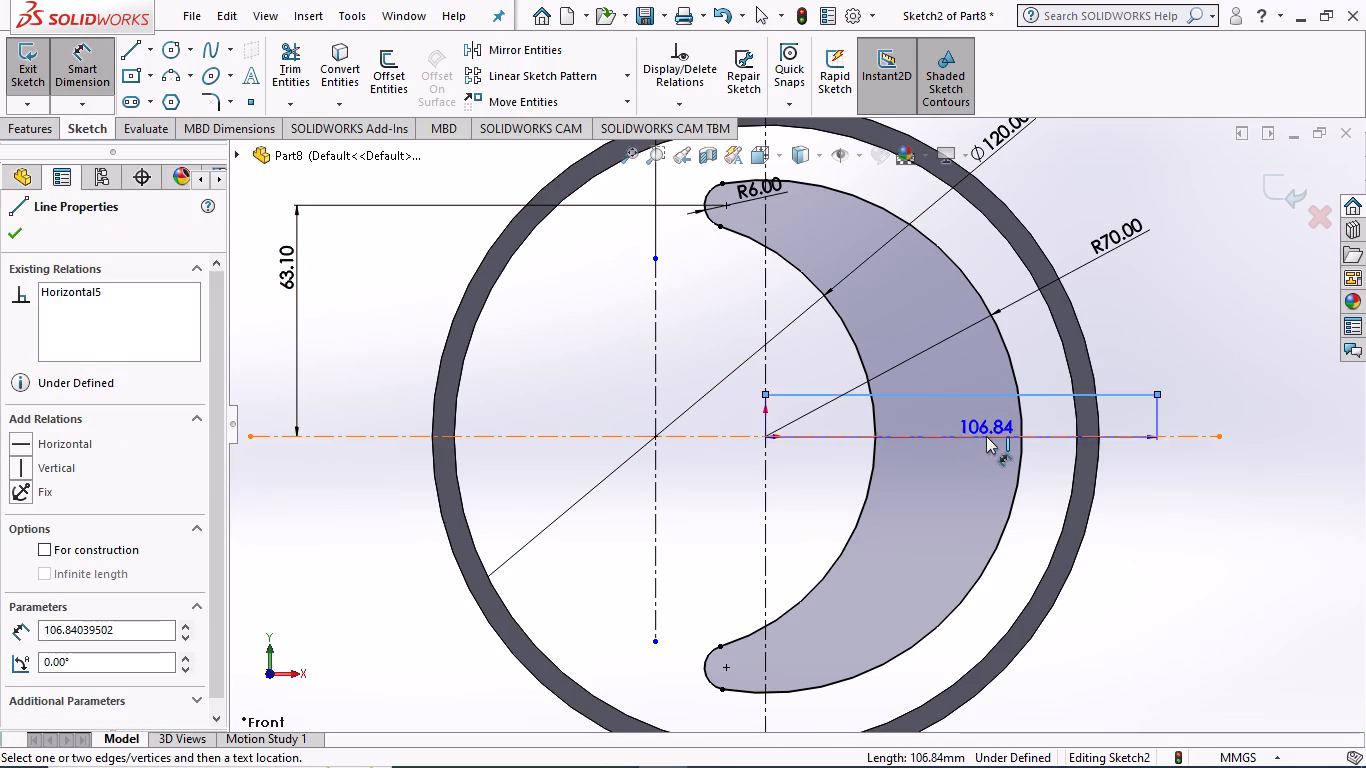
pyautogui.click(986, 435)
pyautogui.click(1197, 417)
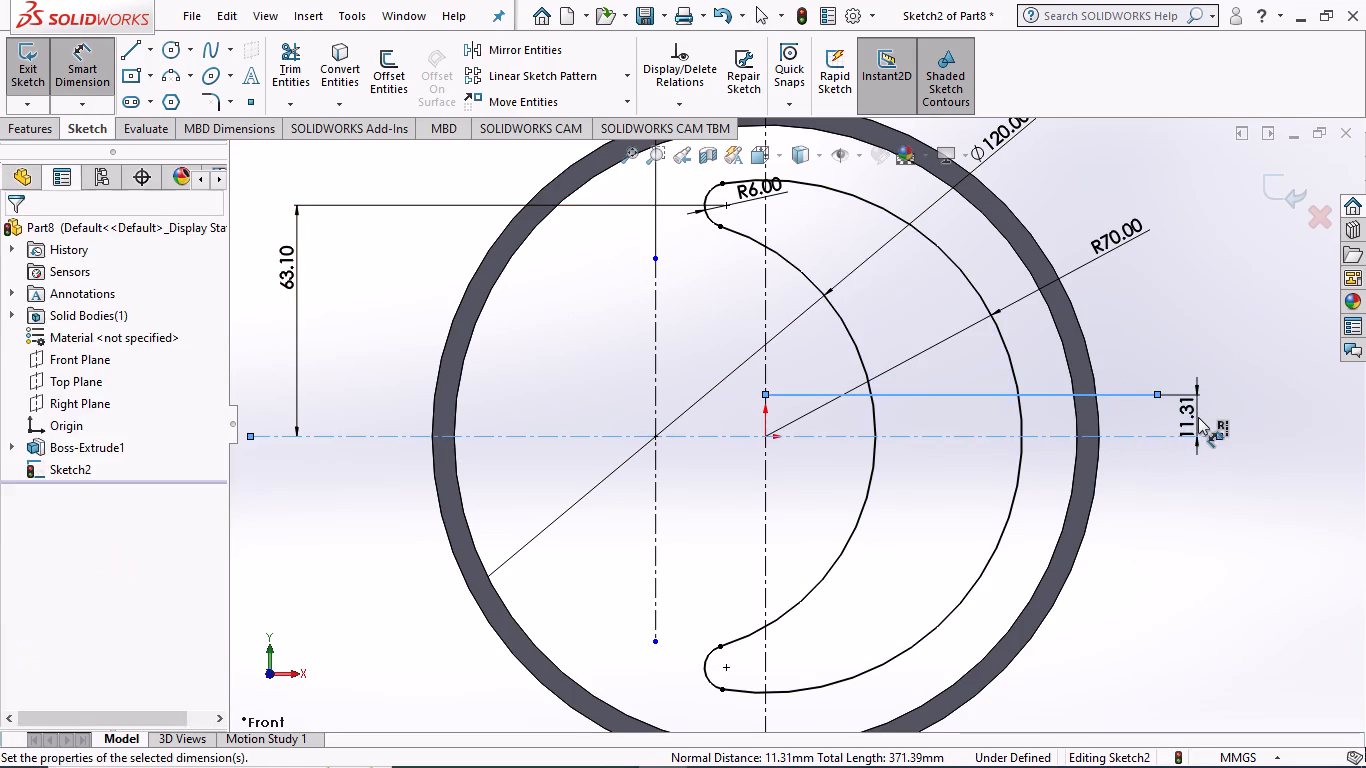
pyautogui.press('9')
pyautogui.press('Return')
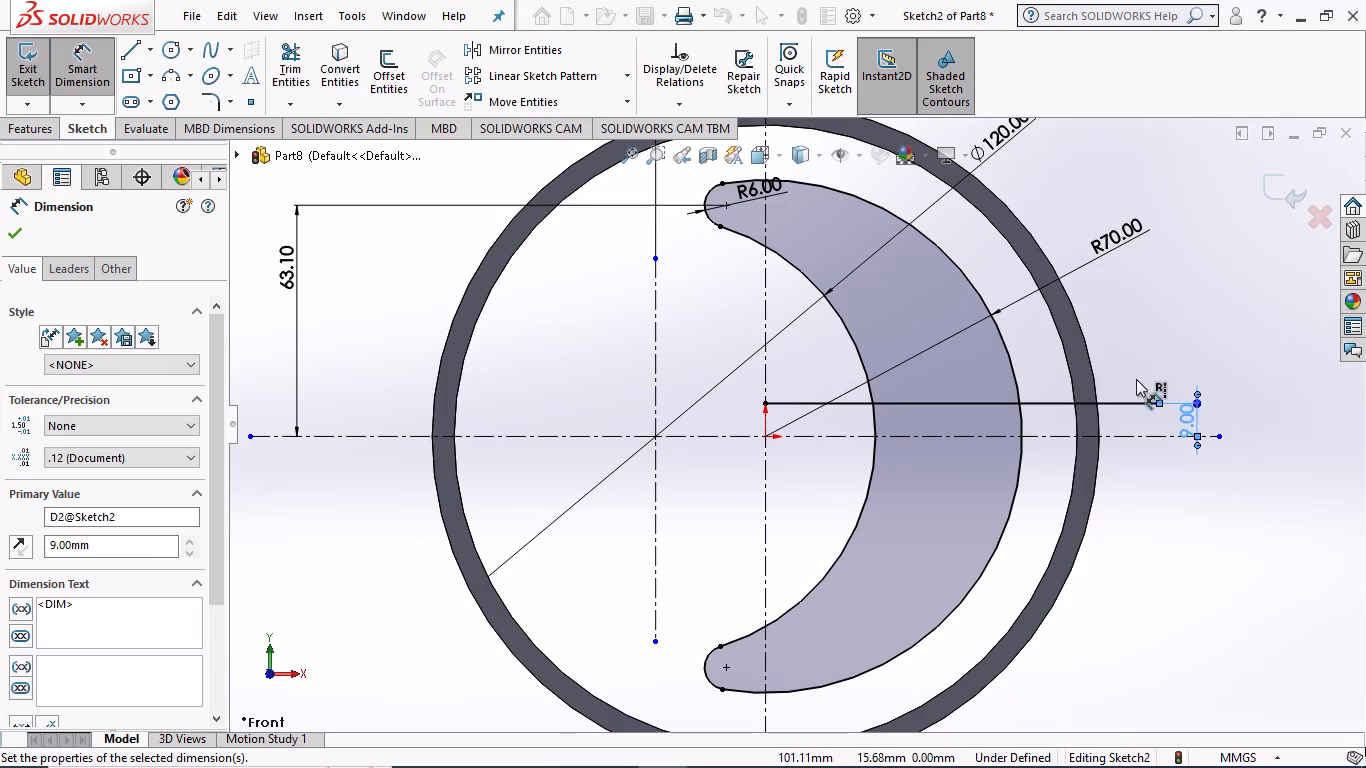
pyautogui.click(7, 228)
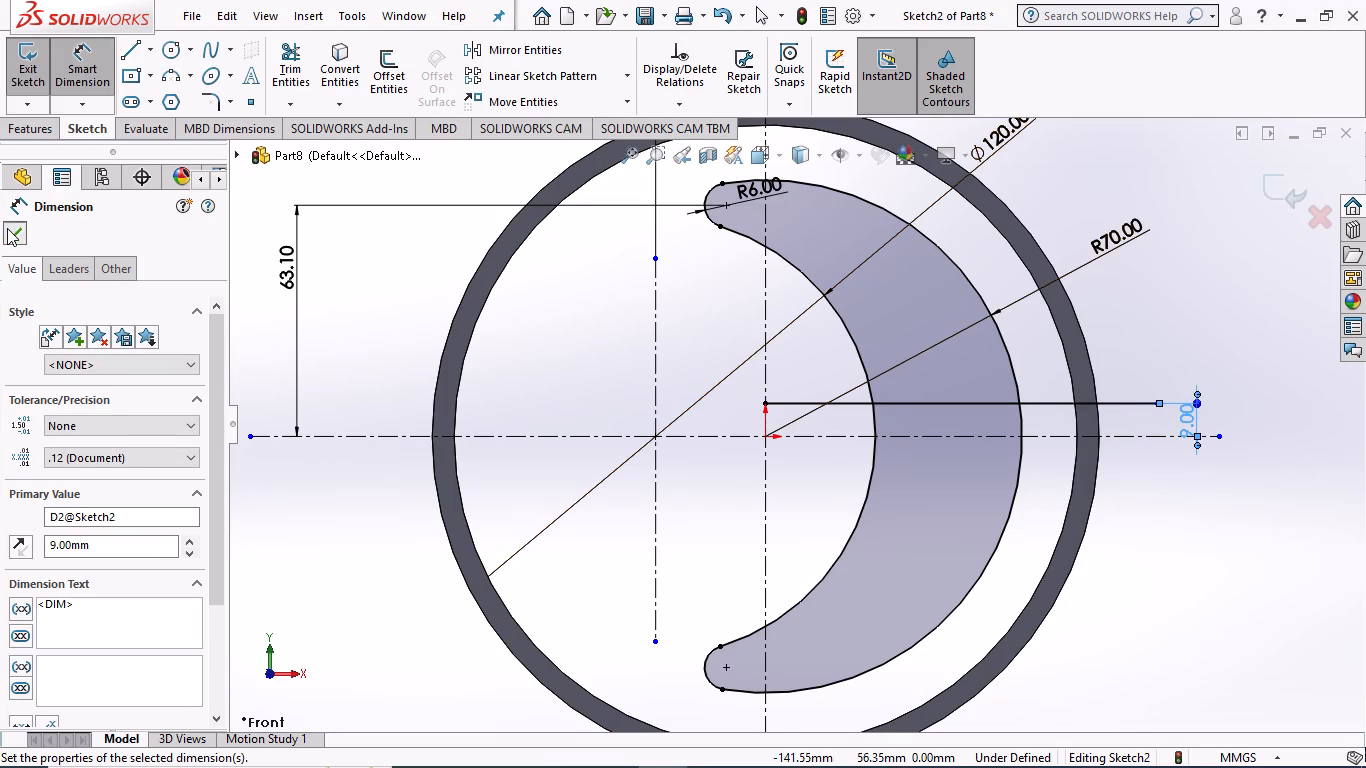
# Sketch two small circles in the crescent above the line: about 3 mm radius near the inner arc, about 3.6 mm near the outer.
pyautogui.click(168, 50)
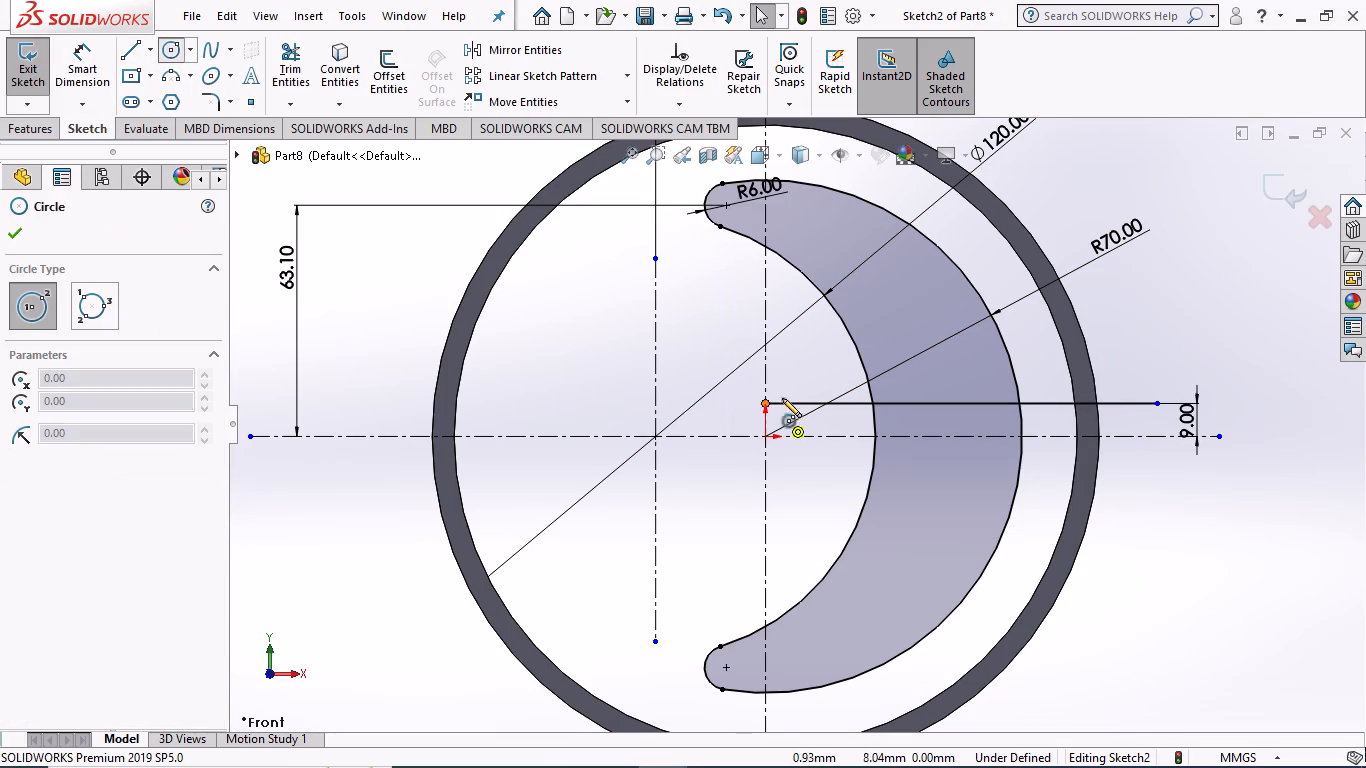
pyautogui.scroll(-3, 894, 373)
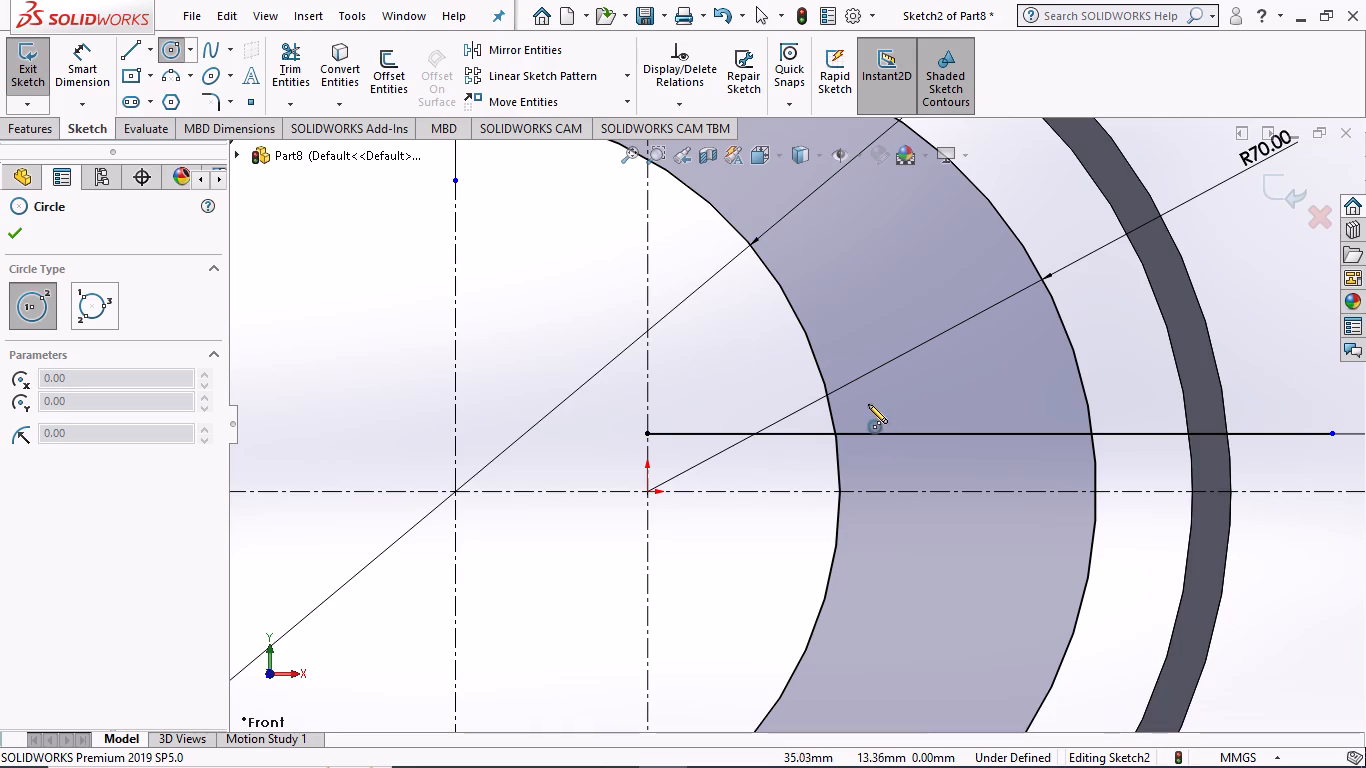
pyautogui.click(868, 397)
pyautogui.click(877, 414)
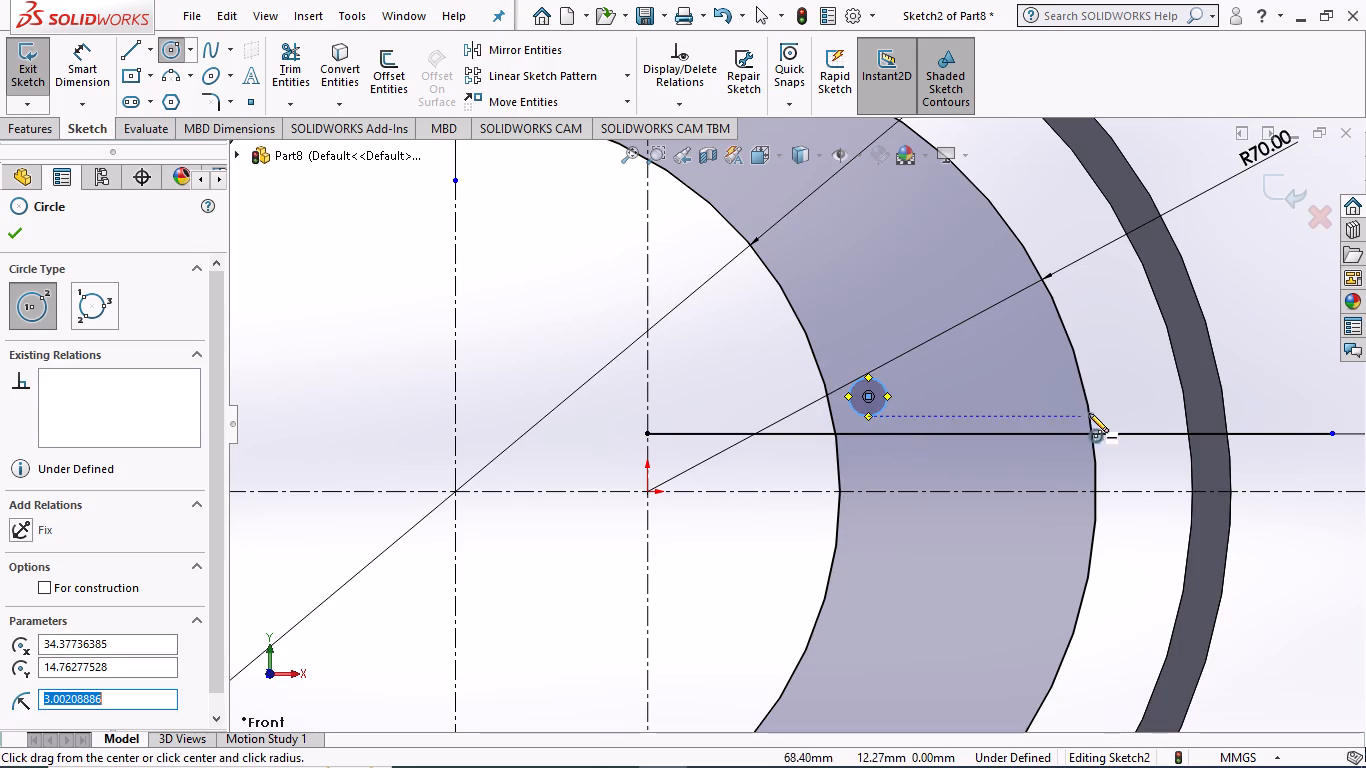
pyautogui.click(1057, 399)
pyautogui.click(1070, 416)
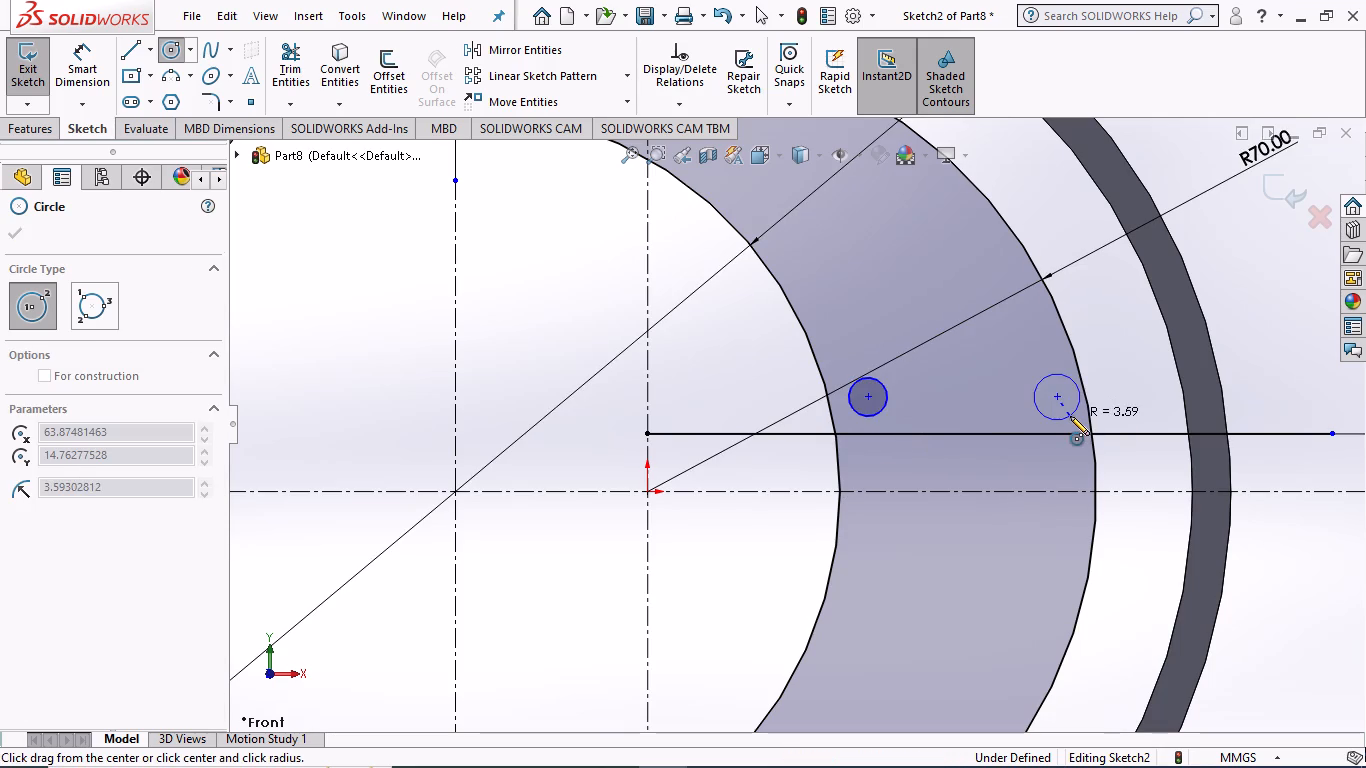
pyautogui.press('Escape')
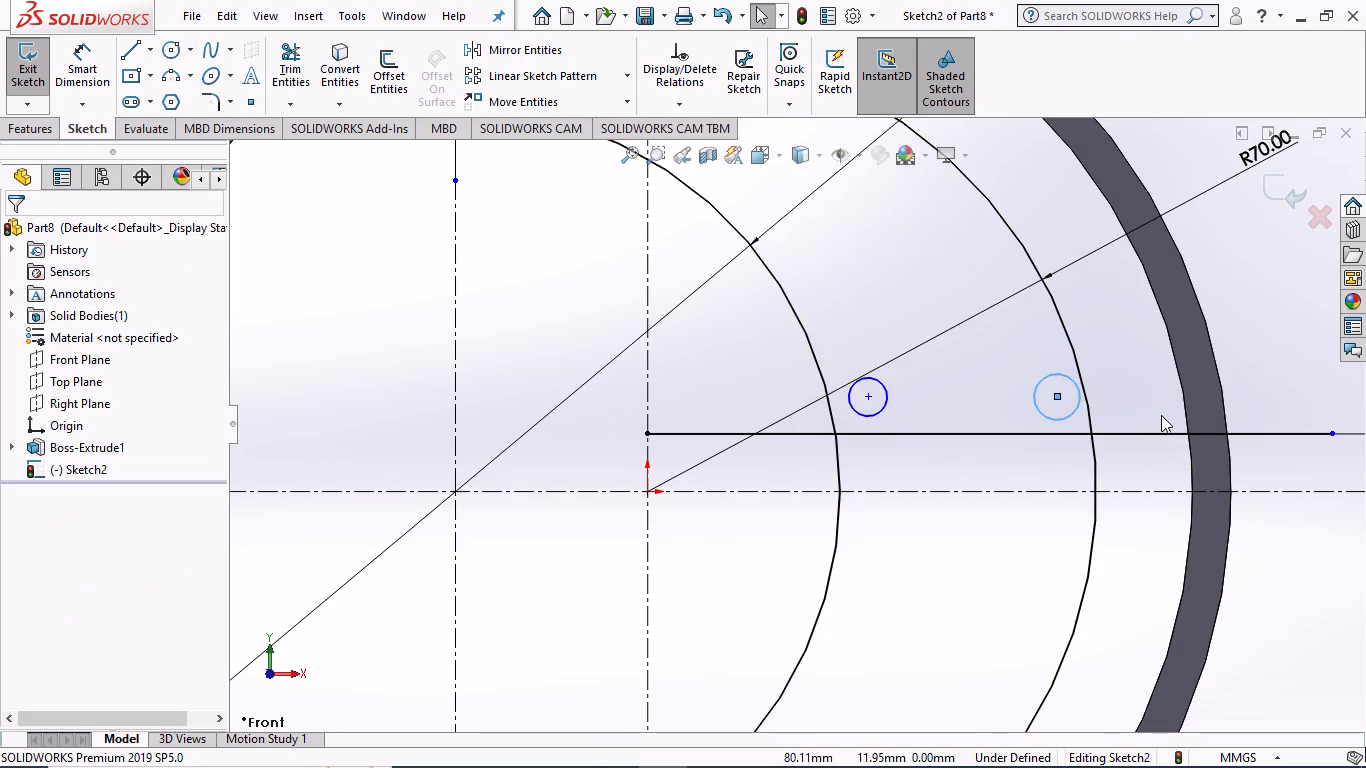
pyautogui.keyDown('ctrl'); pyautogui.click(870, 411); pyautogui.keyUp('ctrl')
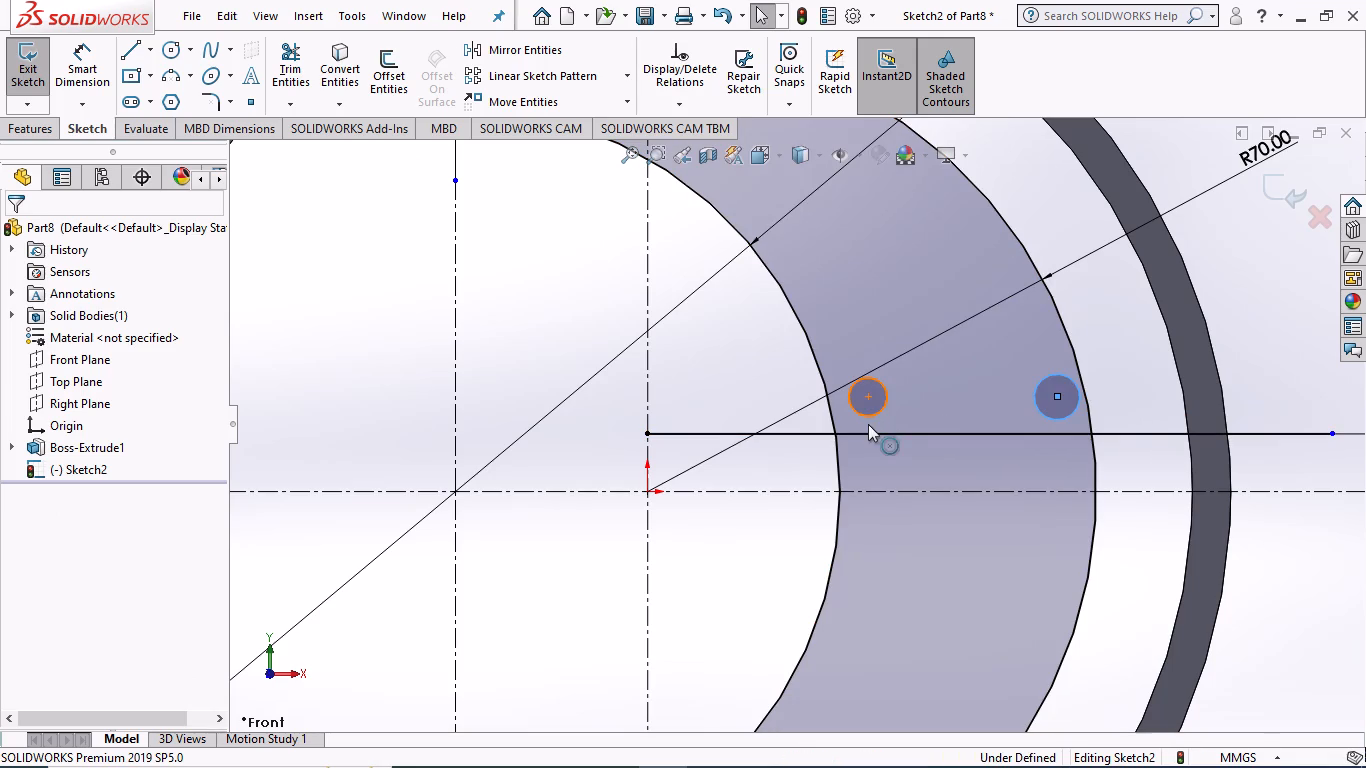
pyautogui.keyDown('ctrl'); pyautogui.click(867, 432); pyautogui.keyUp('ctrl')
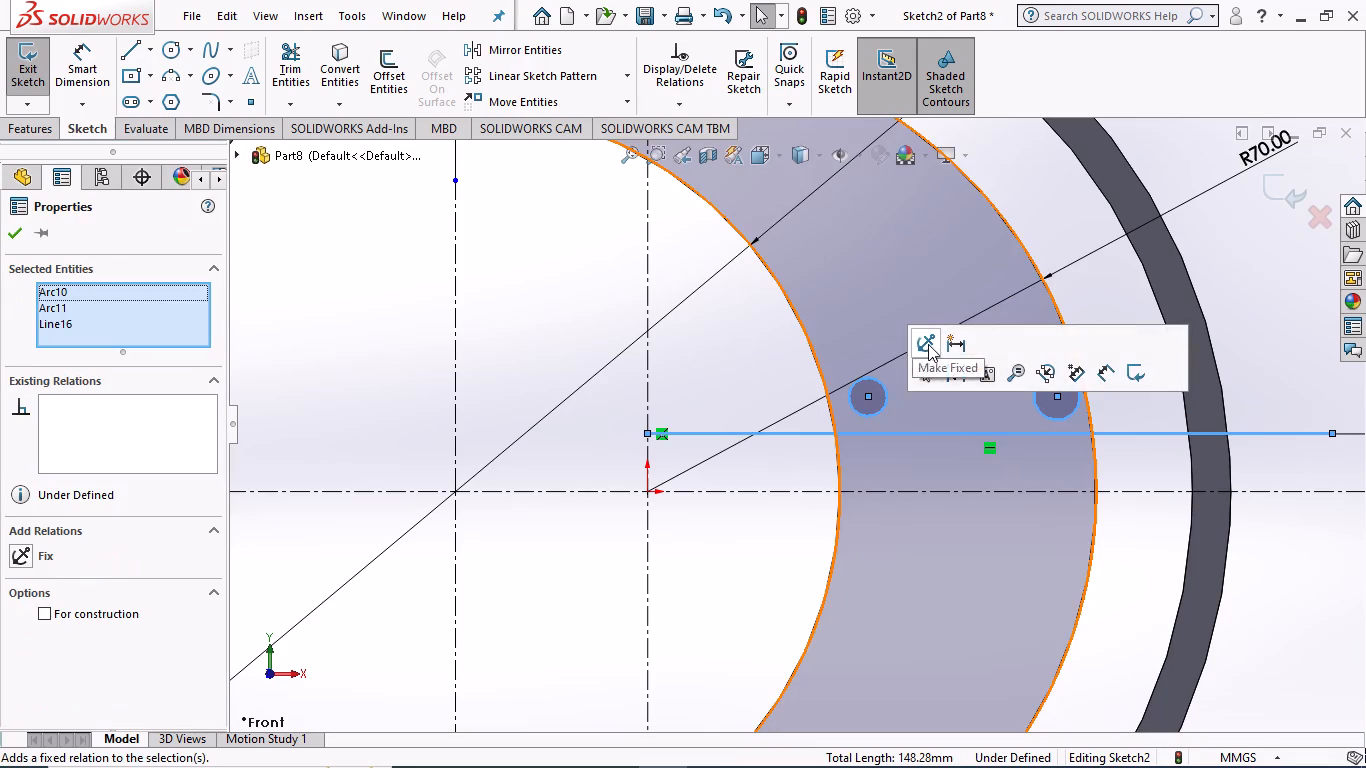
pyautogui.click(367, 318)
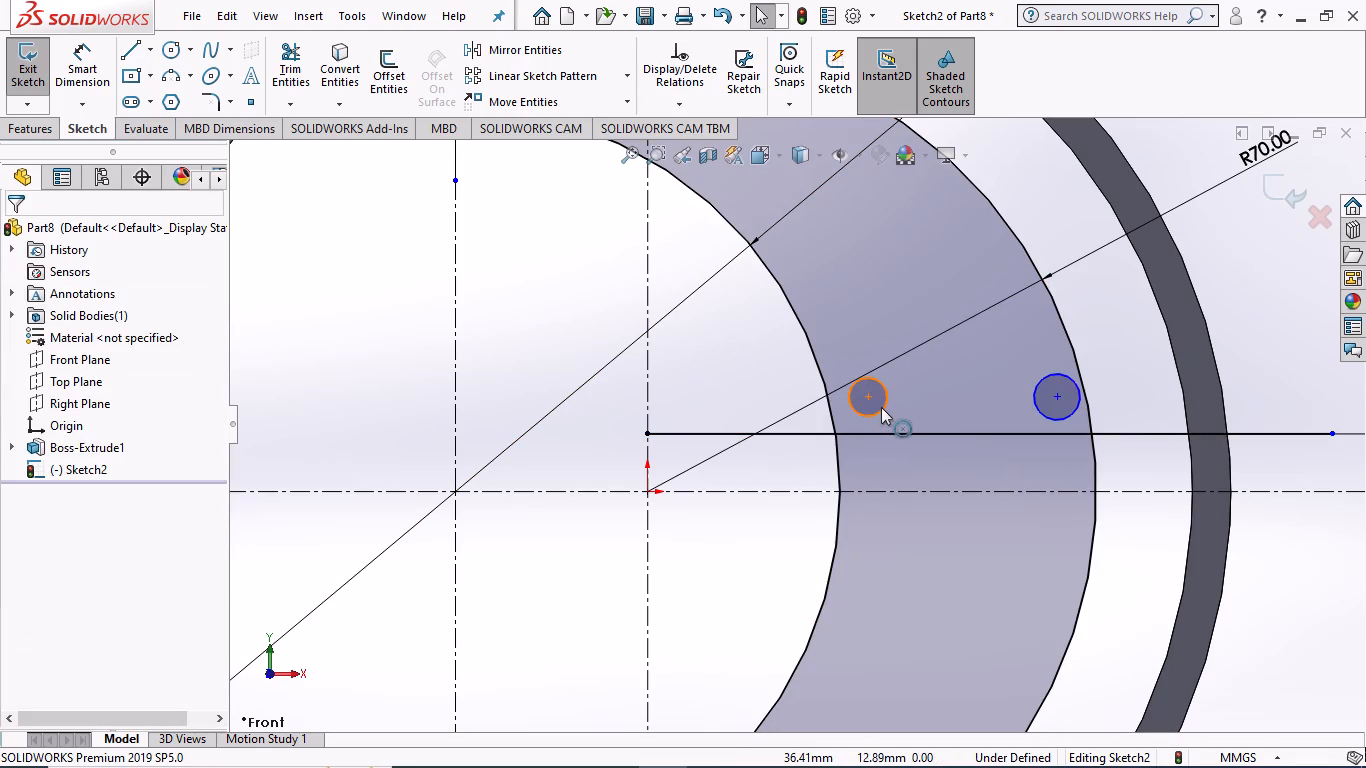
# Make the small circle near the crescent's inner arc tangent to the horizontal line.
pyautogui.keyDown('ctrl'); pyautogui.click(881, 406); pyautogui.keyUp('ctrl')
pyautogui.keyDown('ctrl'); pyautogui.click(869, 431); pyautogui.keyUp('ctrl')
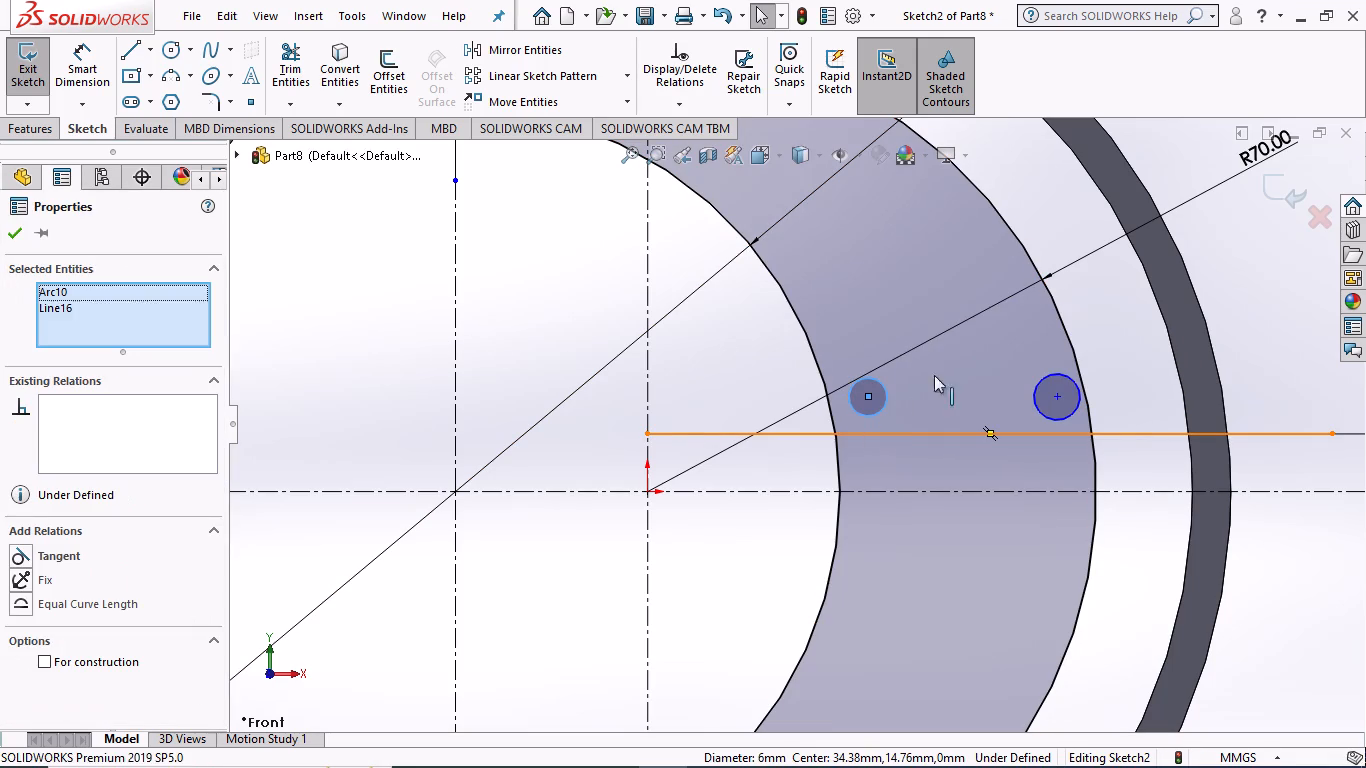
pyautogui.click(931, 338)
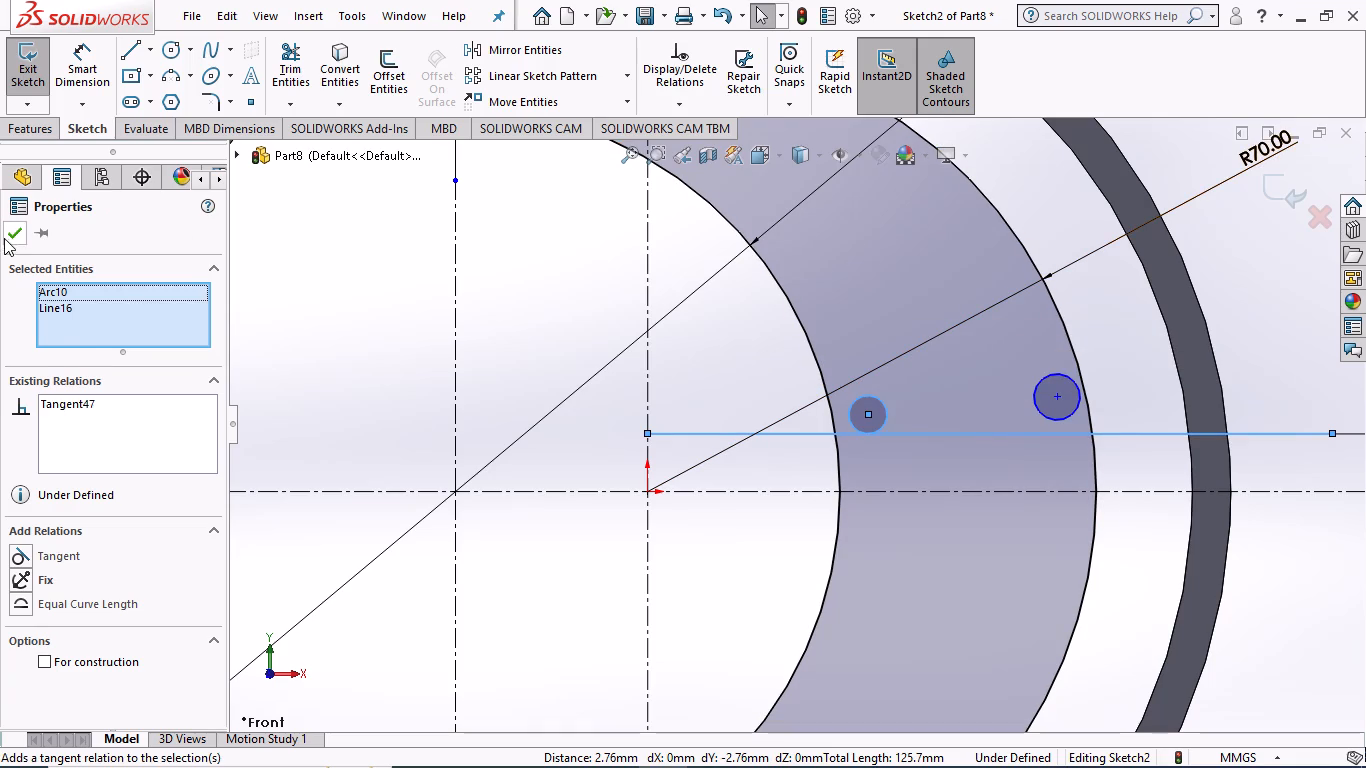
pyautogui.click(7, 228)
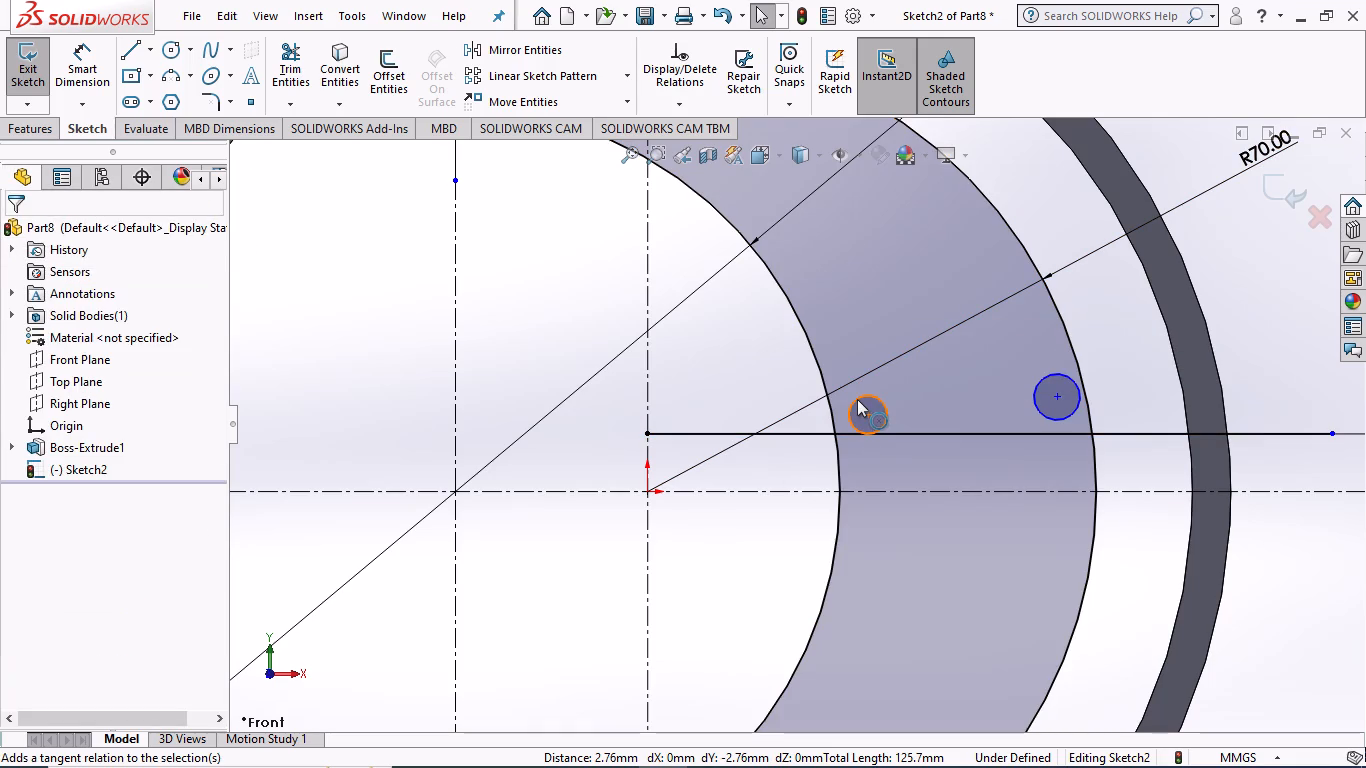
# Make the same small circle tangent to the crescent's inner 120 mm arc.
pyautogui.keyDown('ctrl'); pyautogui.click(857, 399); pyautogui.keyUp('ctrl')
pyautogui.keyDown('ctrl'); pyautogui.click(828, 410); pyautogui.keyUp('ctrl')
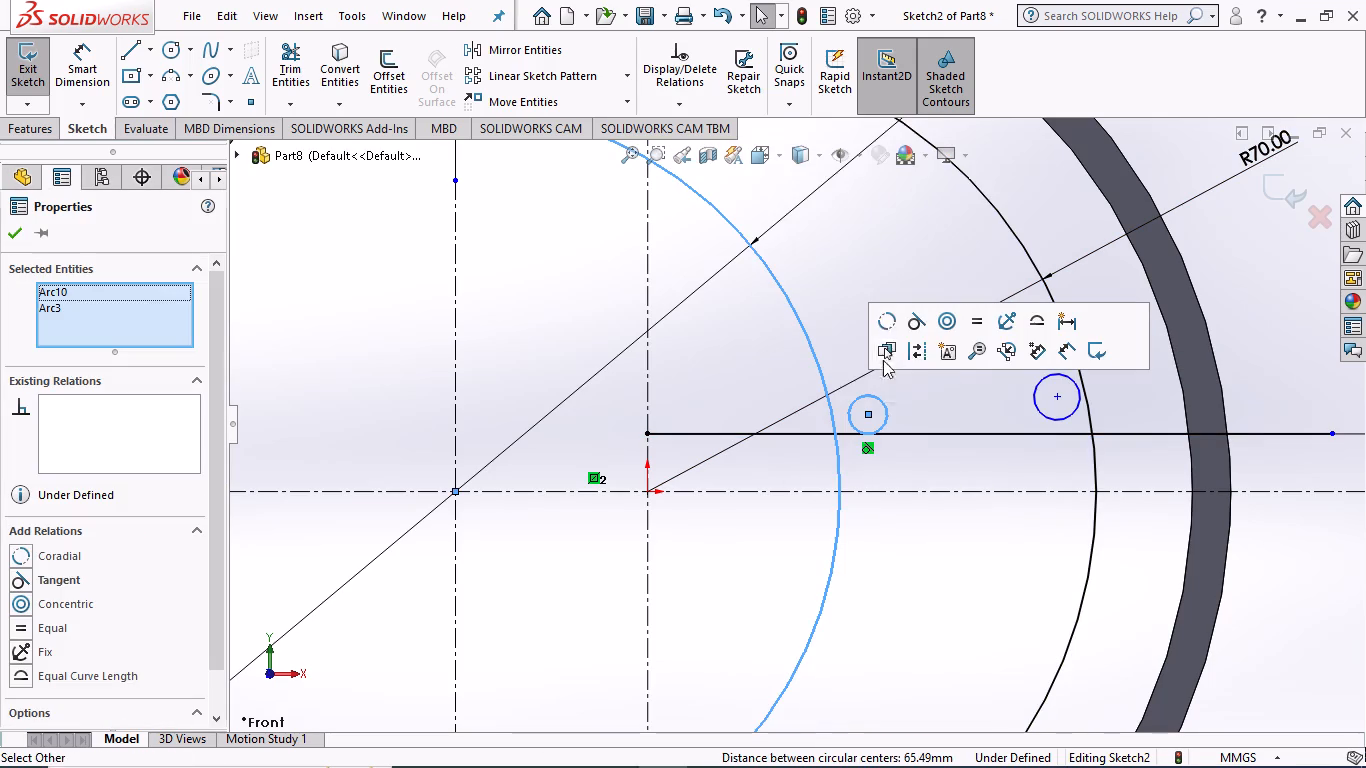
pyautogui.click(909, 314)
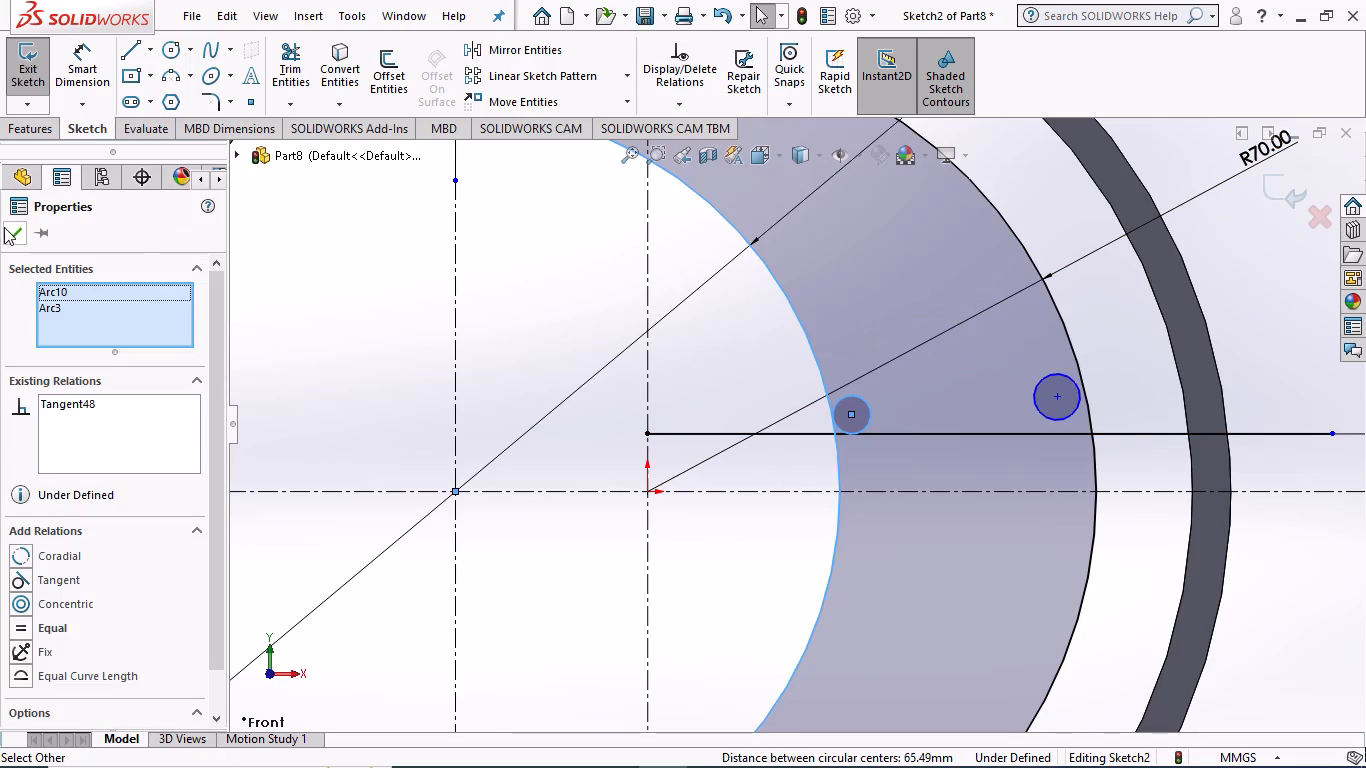
pyautogui.click(6, 233)
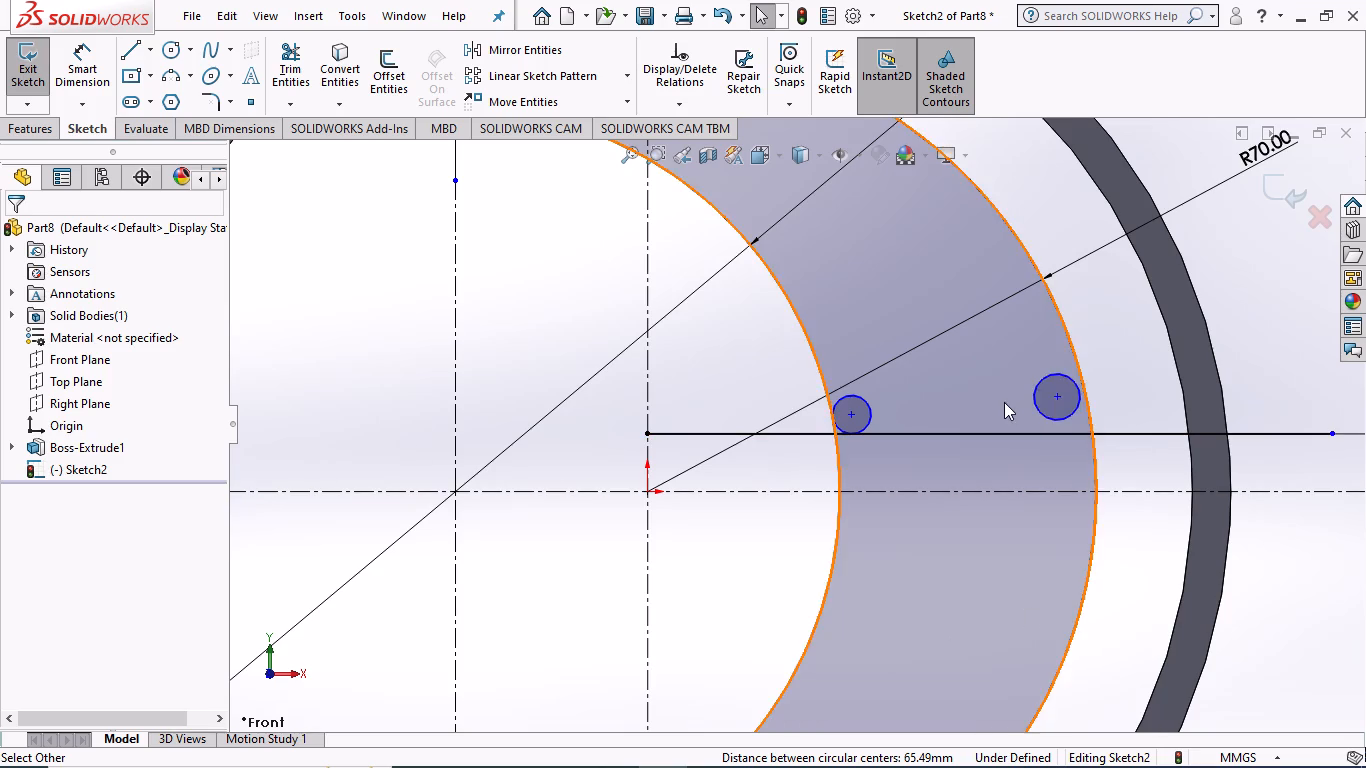
# Make the small circle near the crescent's outer arc tangent to the horizontal line.
pyautogui.scroll(-1, 1008, 401)
pyautogui.keyDown('ctrl'); pyautogui.click(1076, 417); pyautogui.keyUp('ctrl')
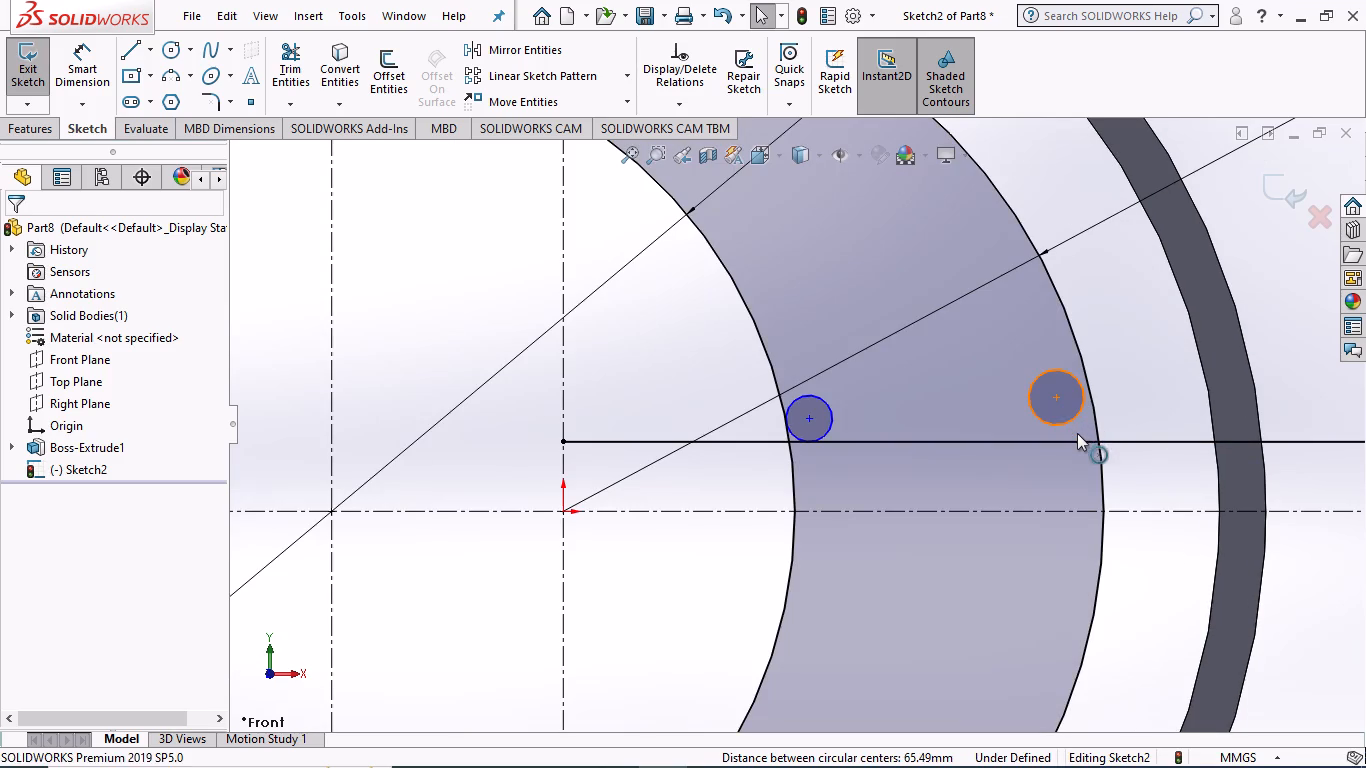
pyautogui.keyDown('ctrl'); pyautogui.click(1072, 437); pyautogui.keyUp('ctrl')
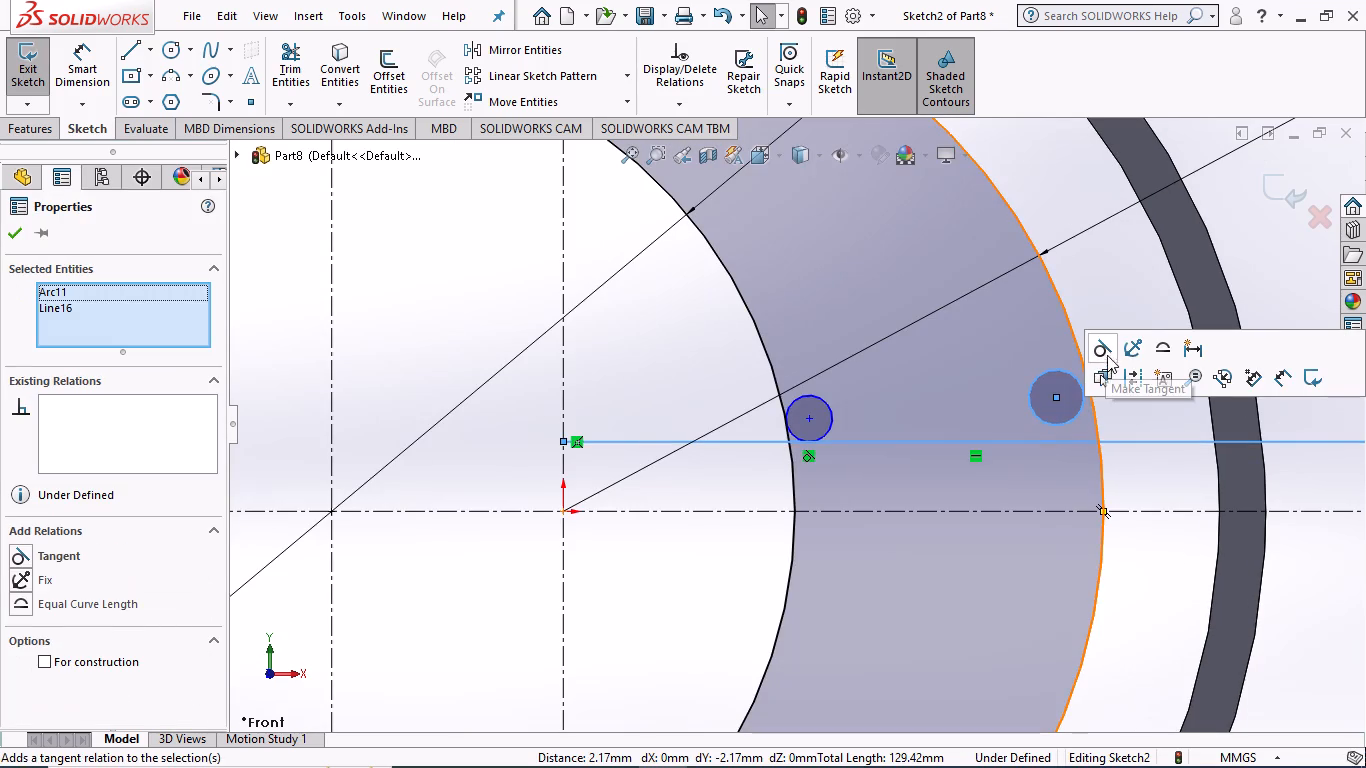
pyautogui.click(1105, 349)
pyautogui.click(14, 231)
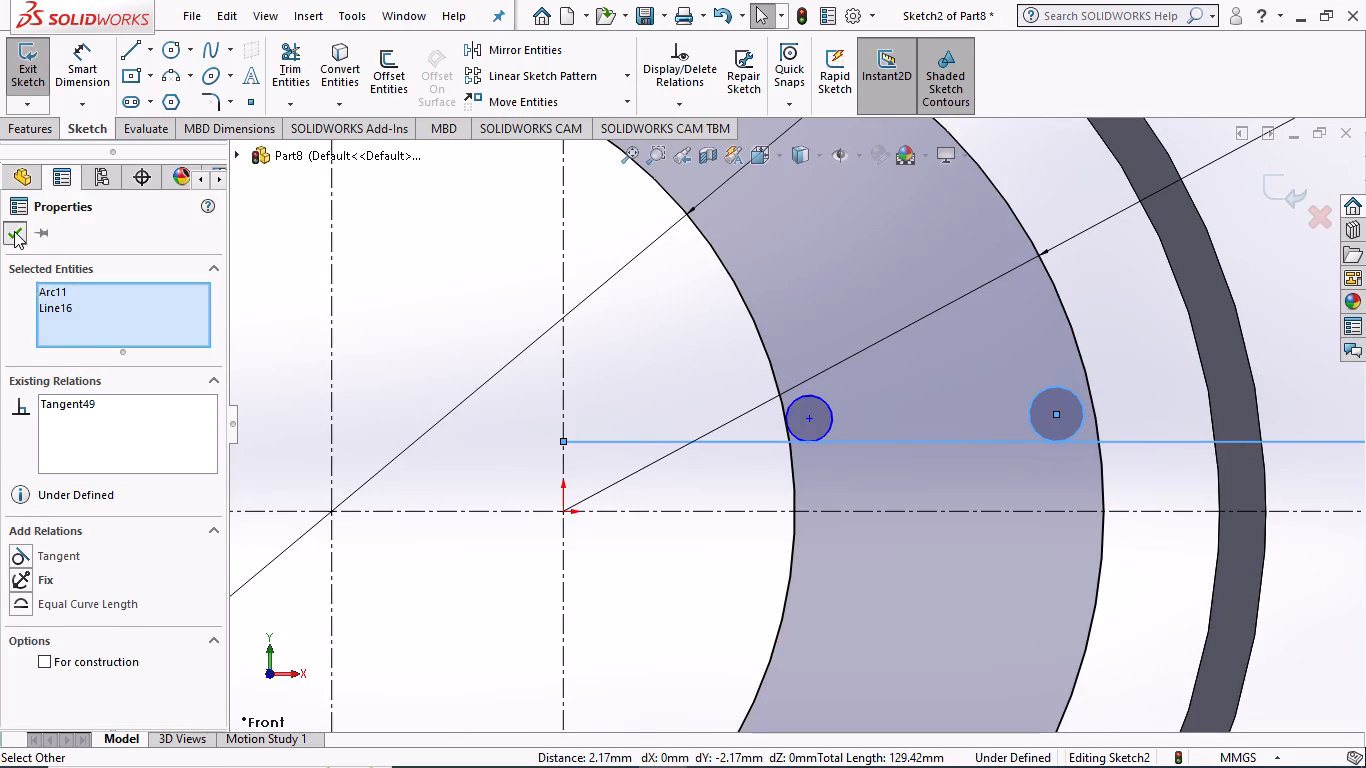
# Make the same small circle tangent to the crescent's outer R70 arc.
pyautogui.keyDown('ctrl'); pyautogui.click(1070, 389); pyautogui.keyUp('ctrl')
pyautogui.keyDown('ctrl'); pyautogui.click(1086, 385); pyautogui.keyUp('ctrl')
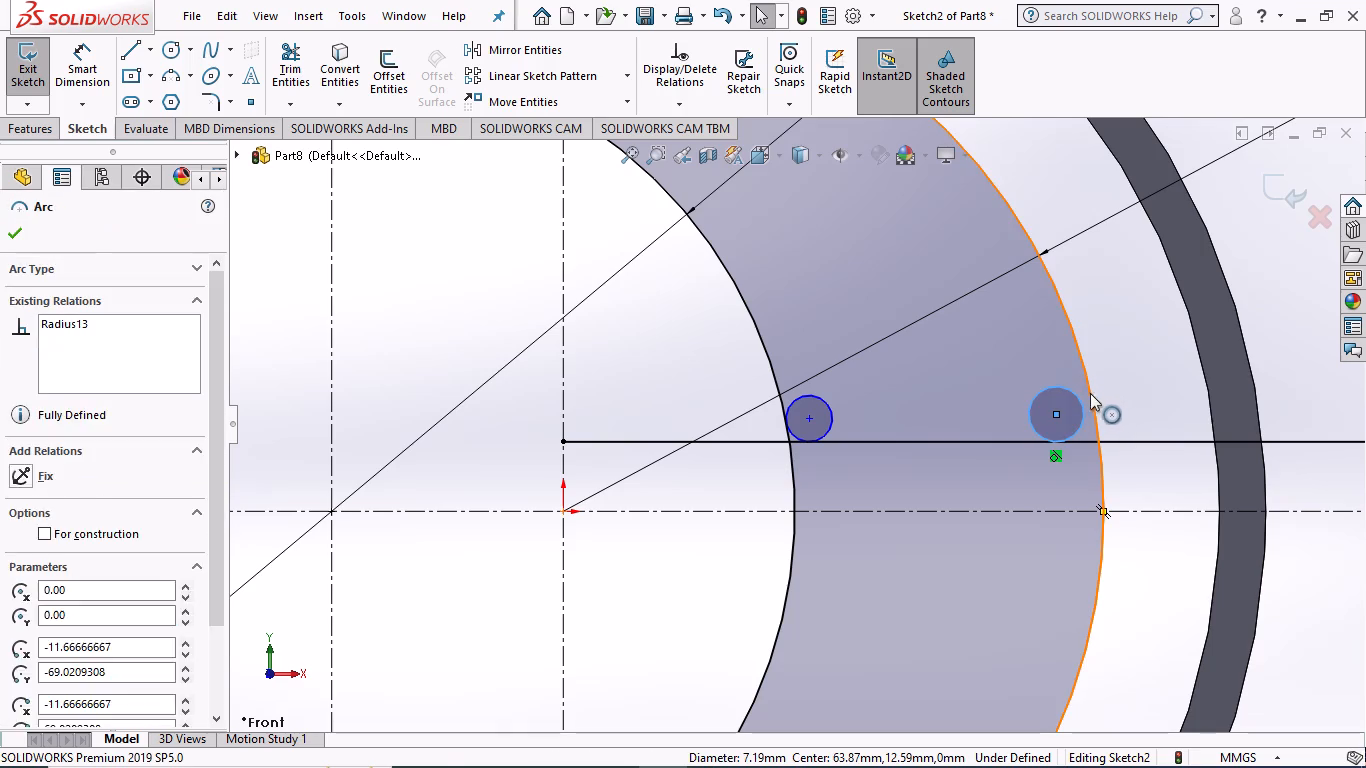
pyautogui.click(1128, 294)
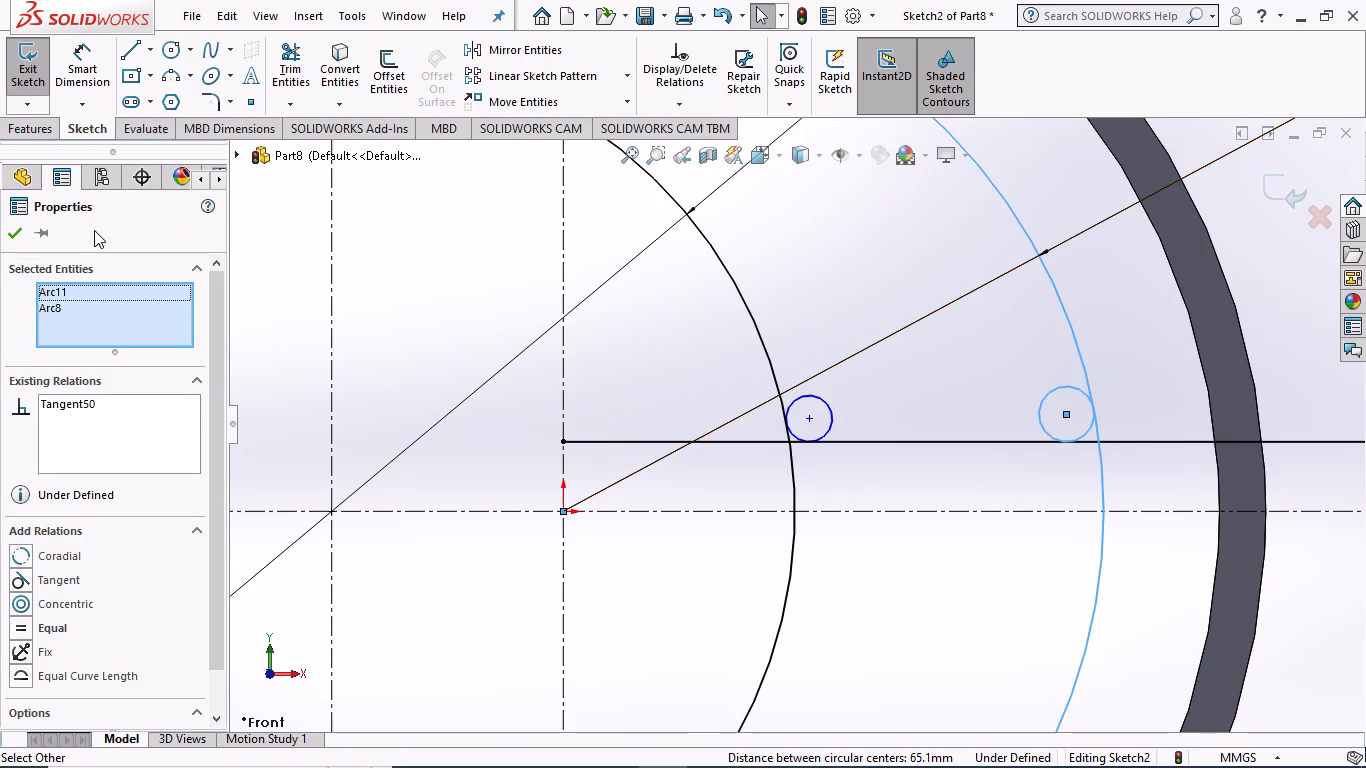
pyautogui.click(22, 229)
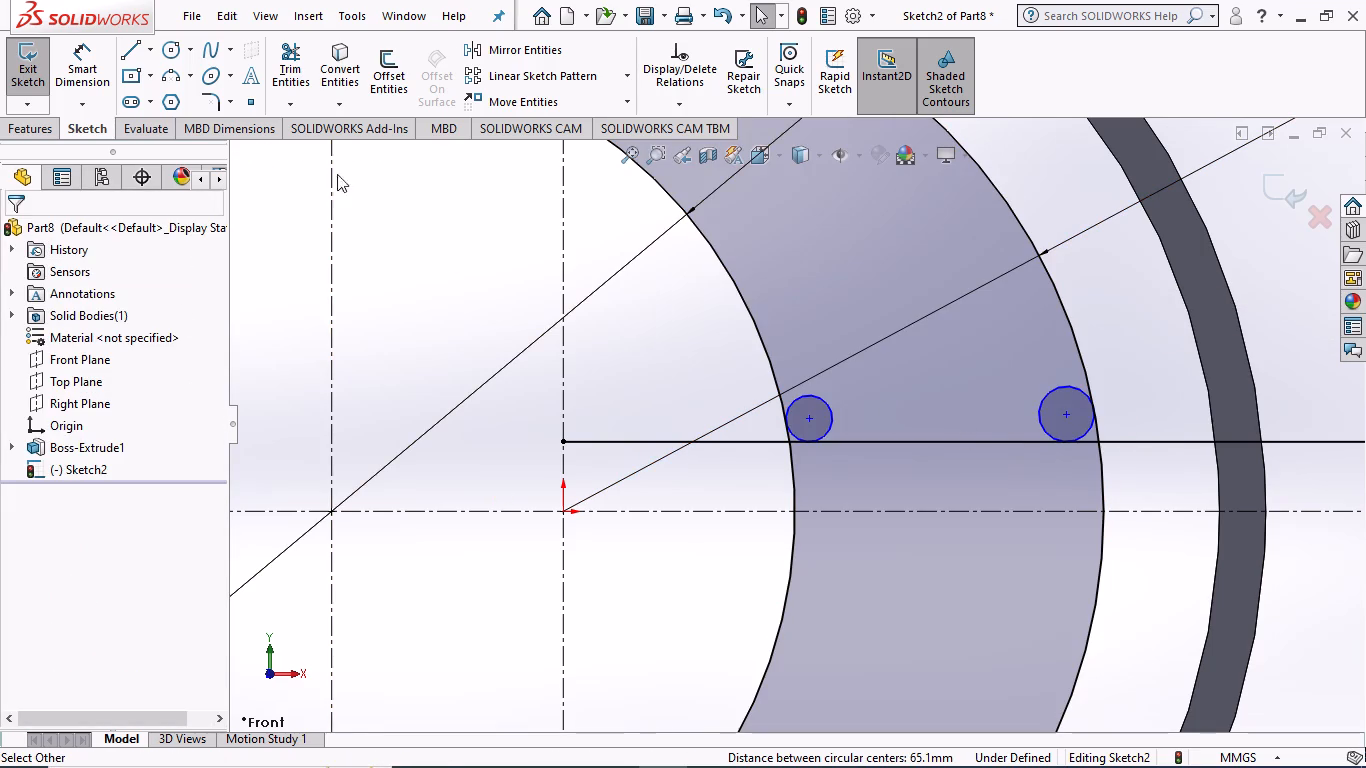
# Trim the horizontal line's overhangs and the two small circles, leaving only rounded corners between the line and the crescent arcs.
pyautogui.click(295, 69)
pyautogui.scroll(-2, 827, 427)
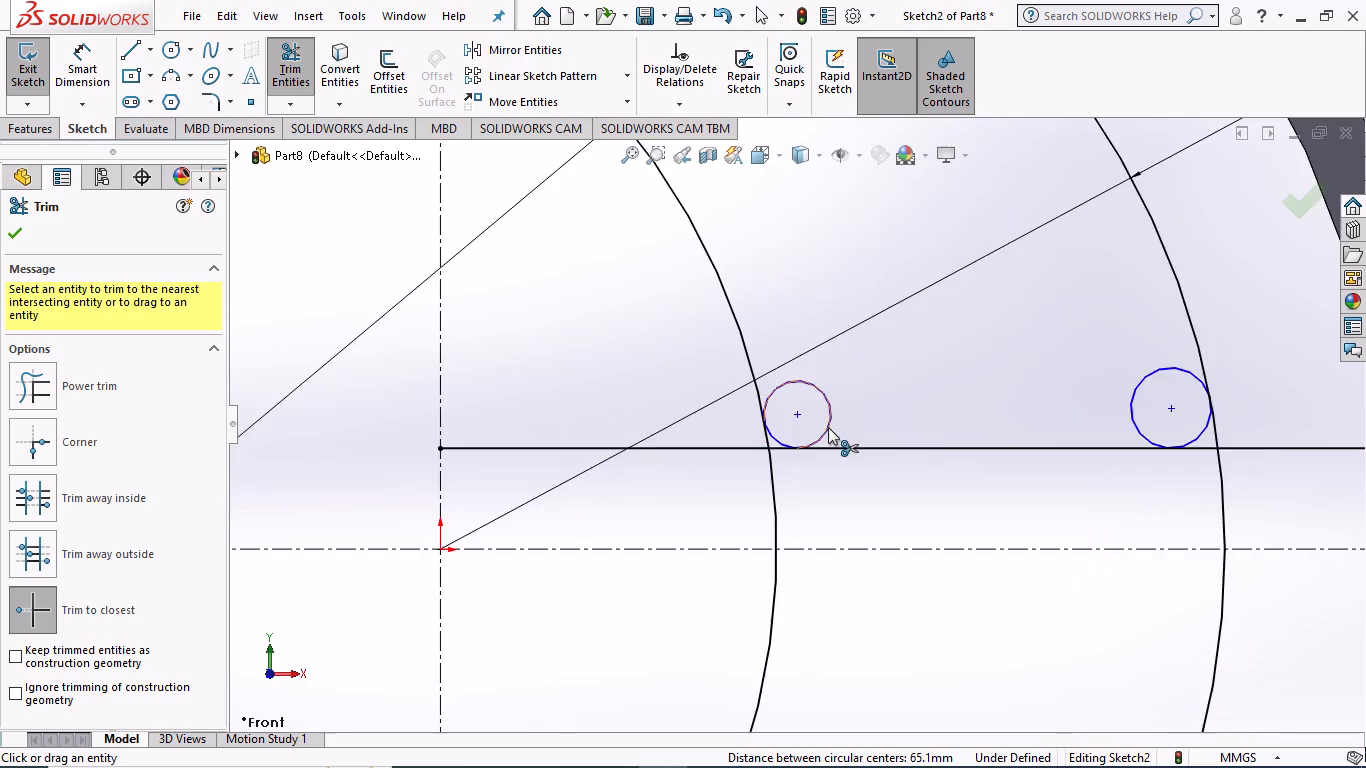
pyautogui.scroll(-1, 828, 427)
pyautogui.click(720, 450)
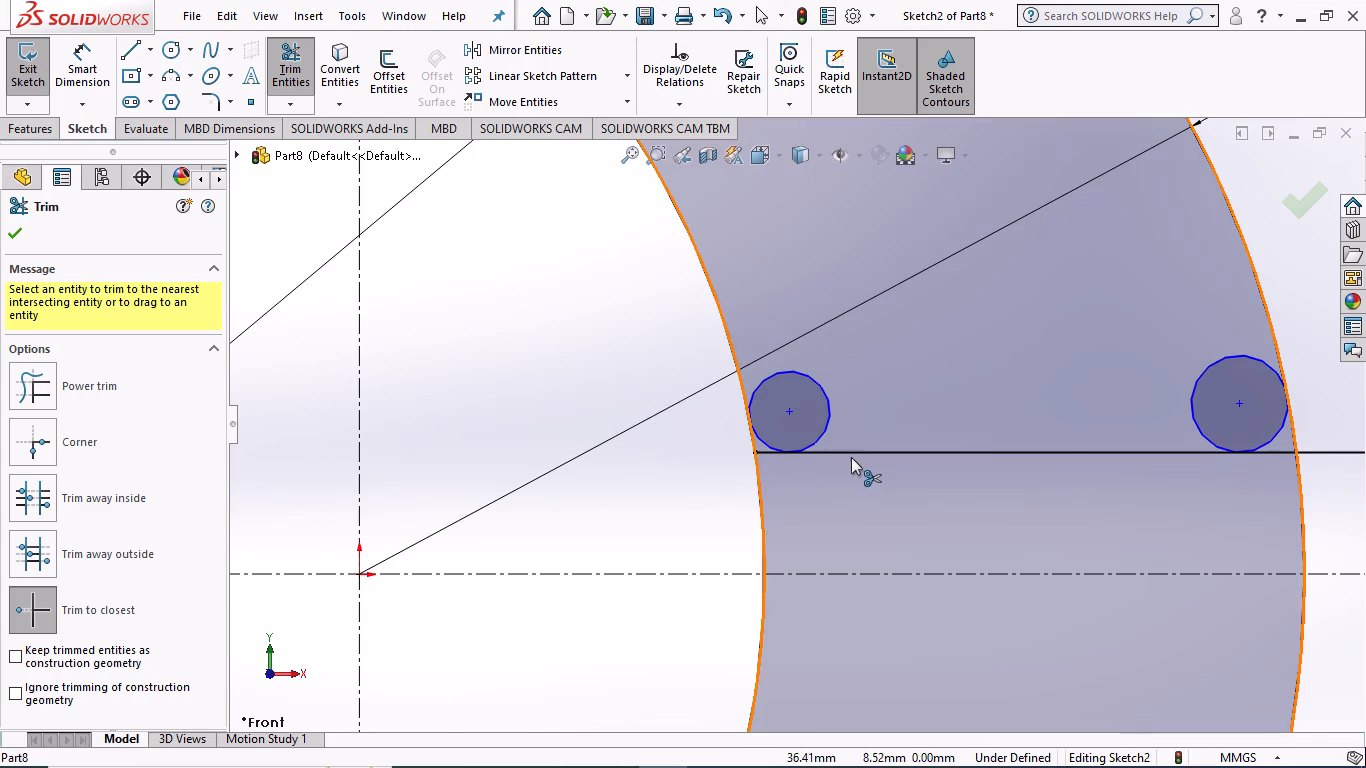
pyautogui.click(767, 449)
pyautogui.click(810, 372)
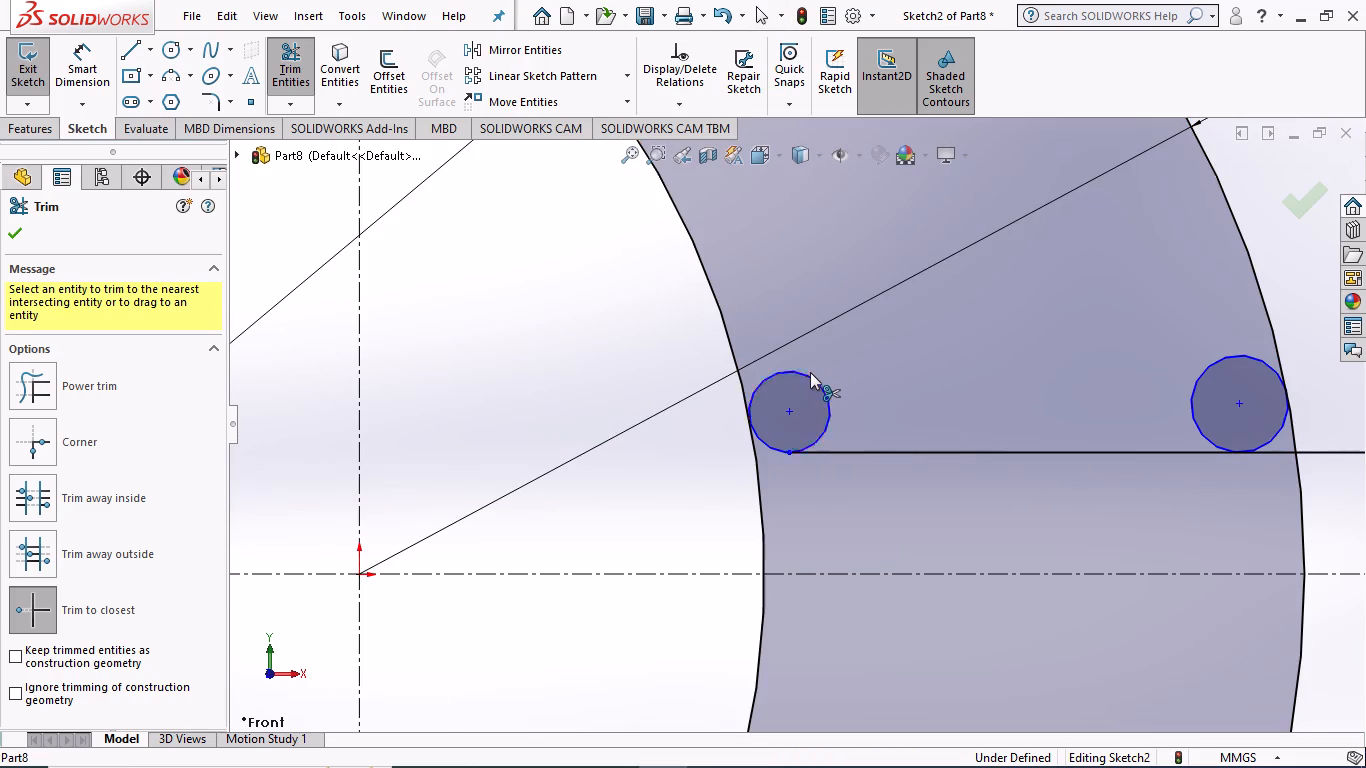
pyautogui.click(1278, 452)
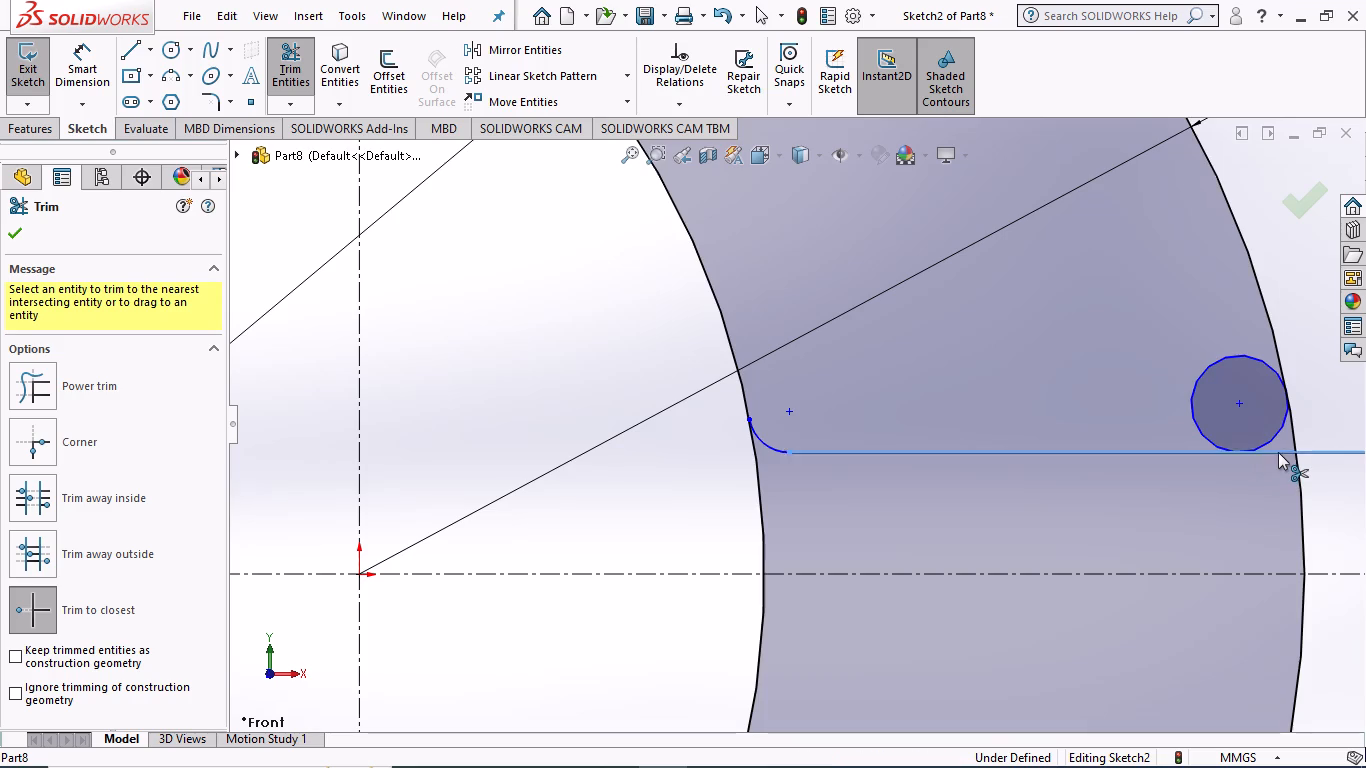
pyautogui.click(1190, 398)
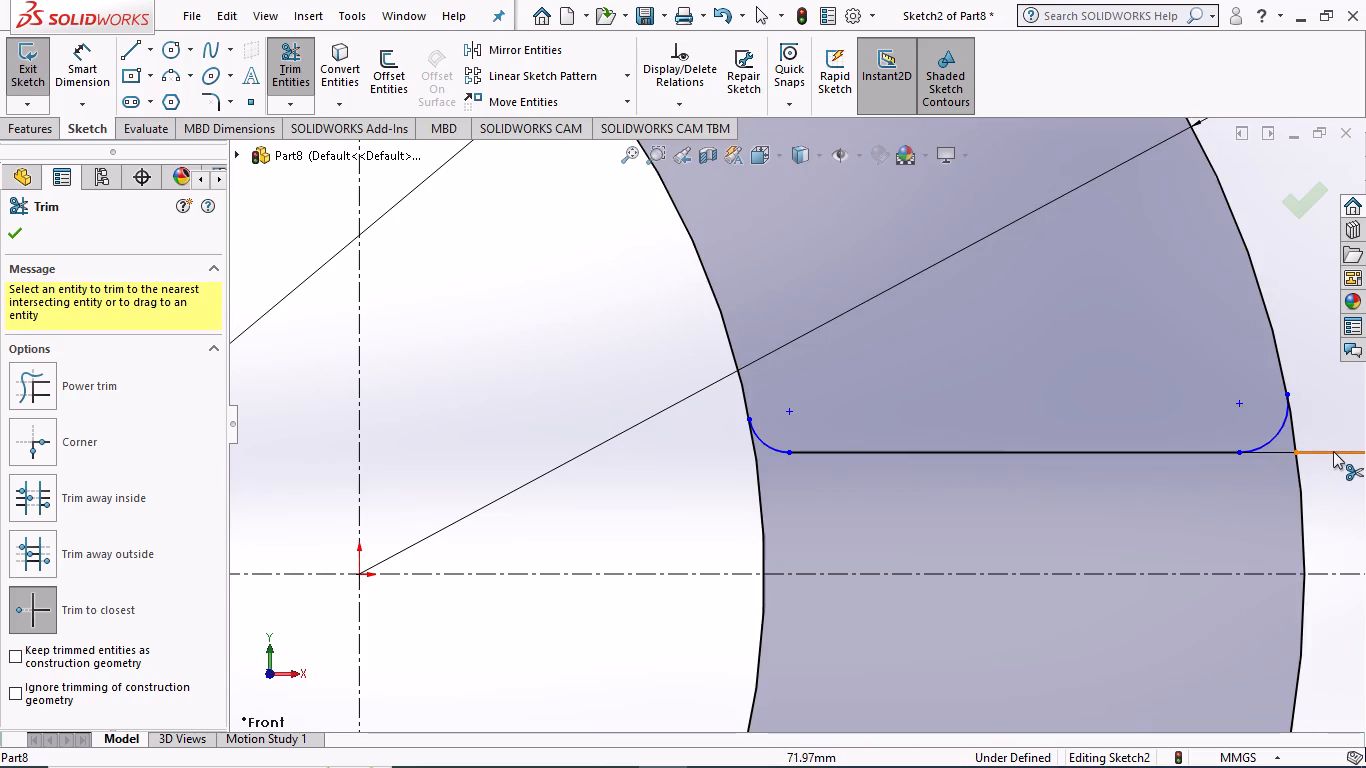
pyautogui.click(1333, 451)
# Trim the crescent's inner and outer arc pieces between the rounded corners and the horizontal centerline.
pyautogui.scroll(1, 1253, 463)
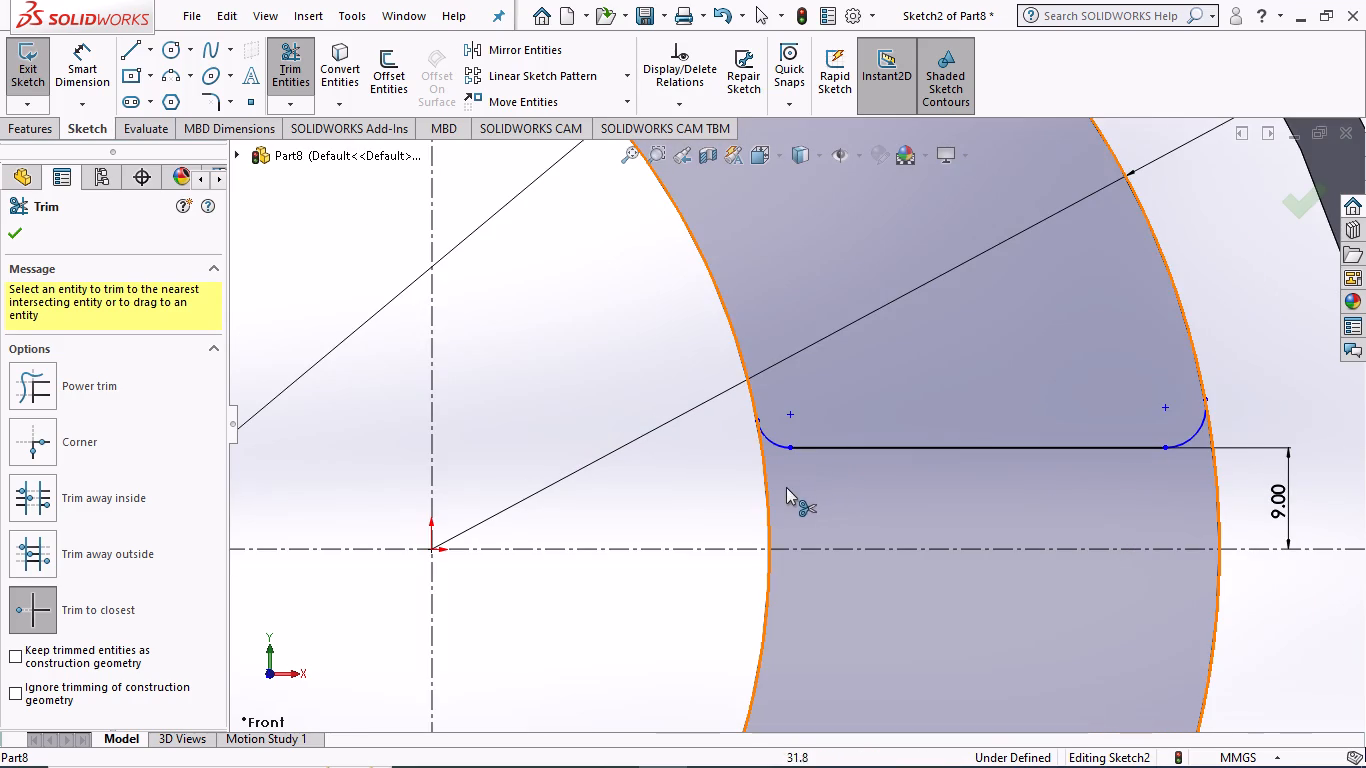
pyautogui.click(763, 499)
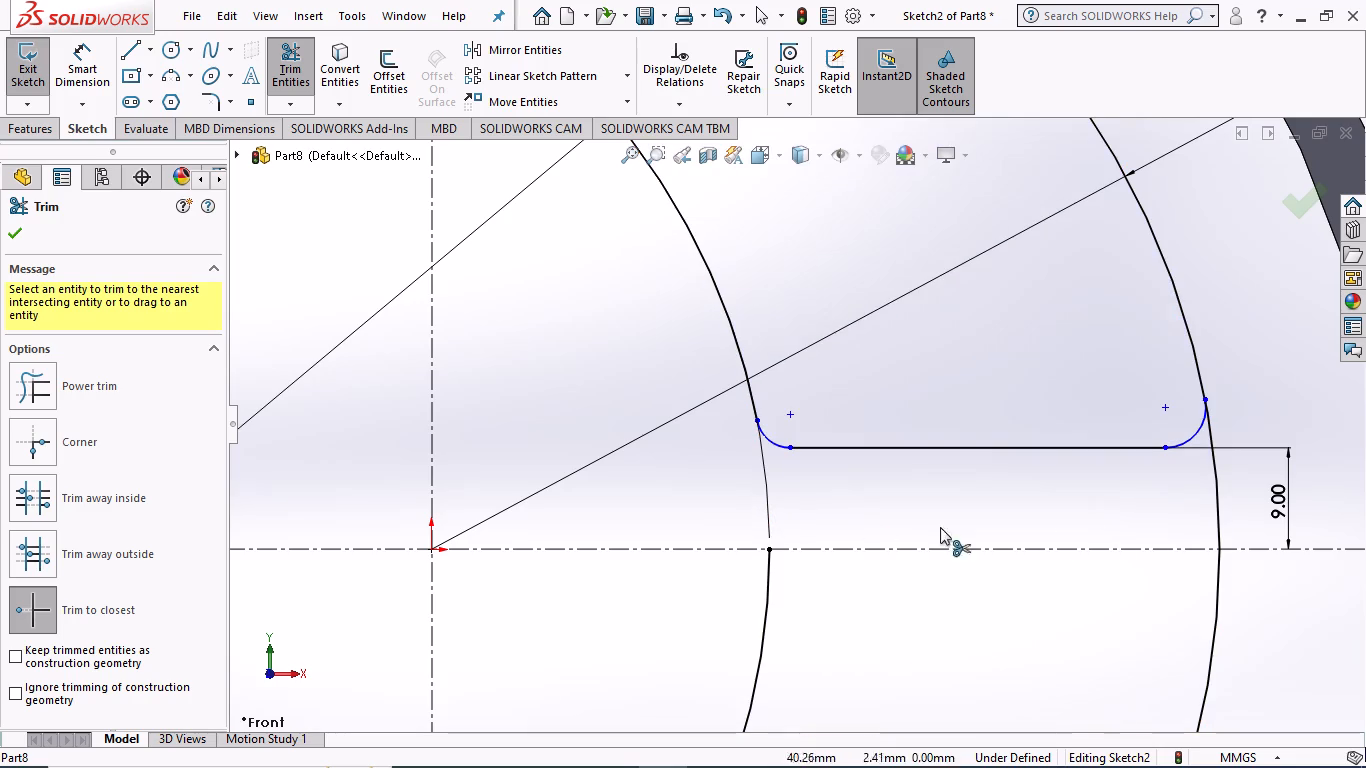
pyautogui.click(1219, 523)
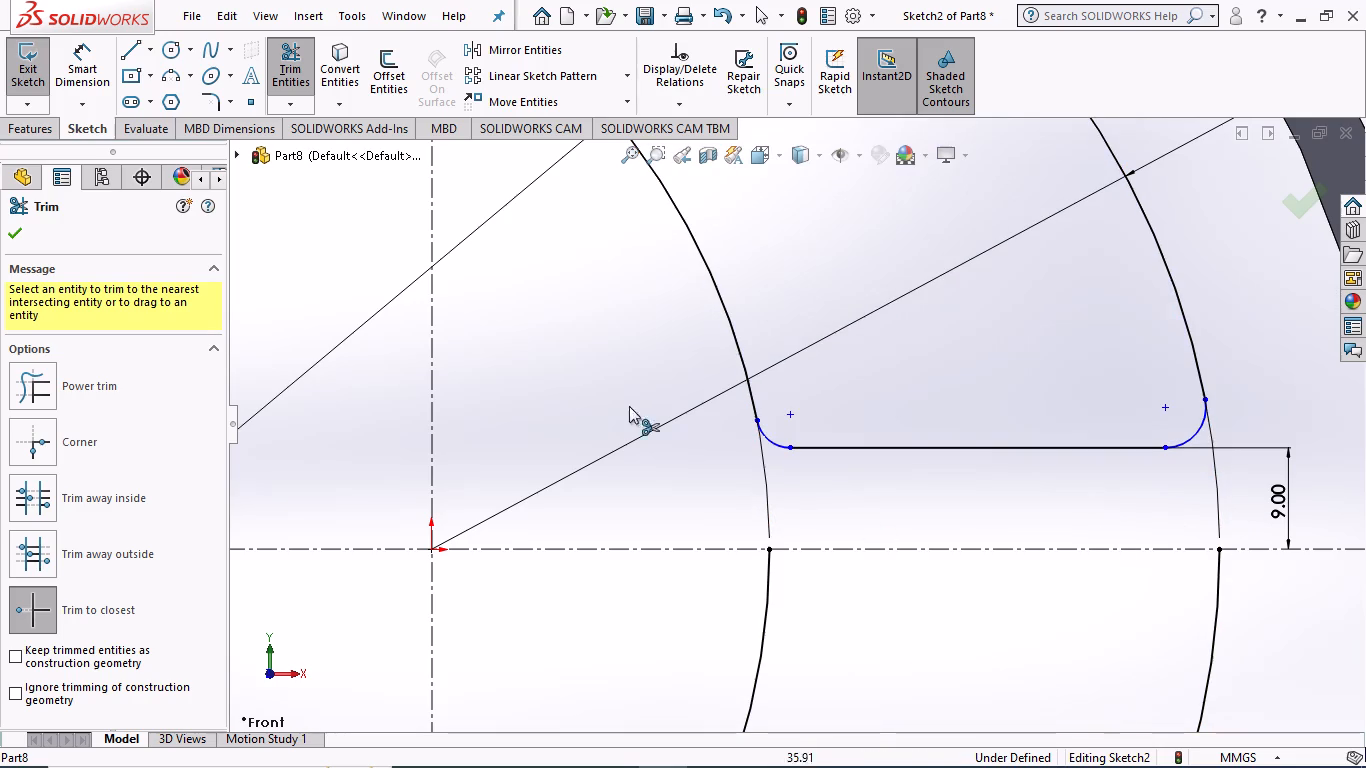
pyautogui.click(16, 233)
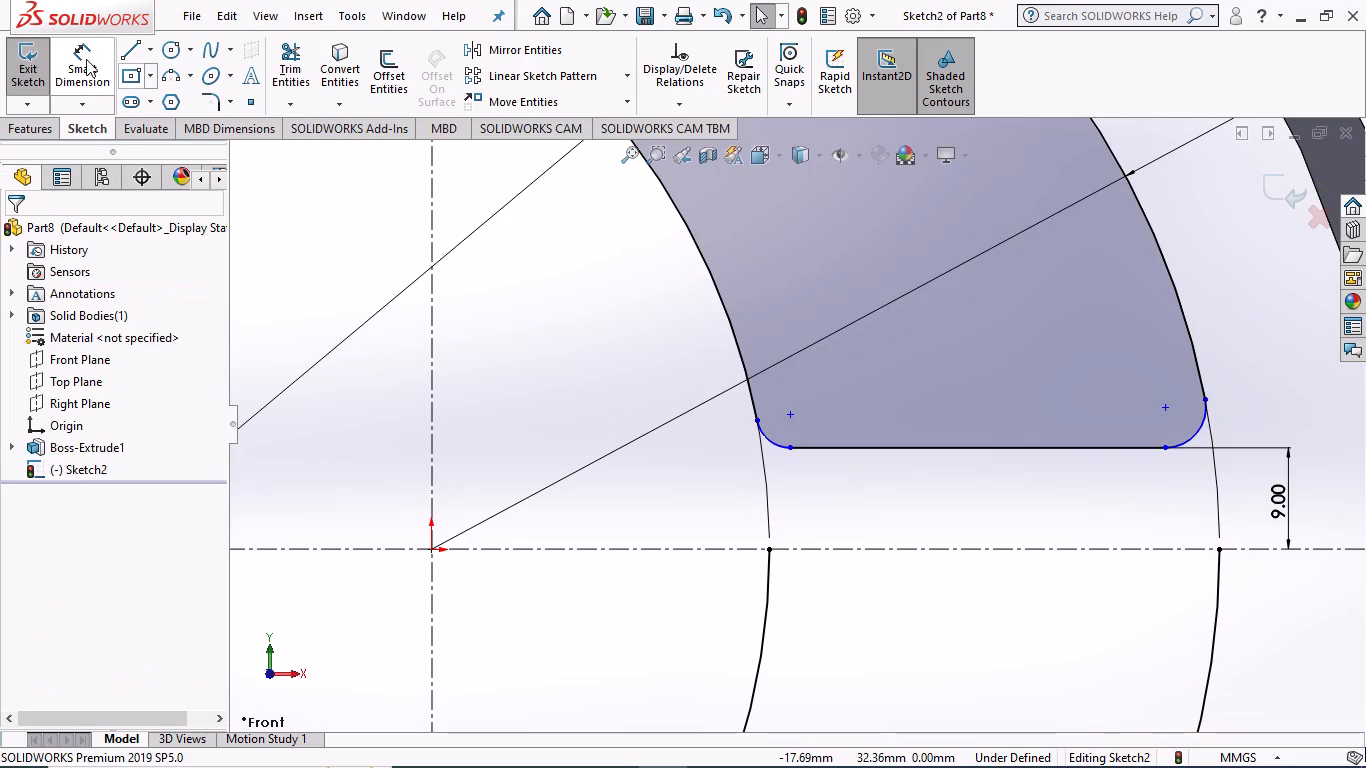
# Dimension the corner arc near the crescent's inner arc with a 6 mm radius.
pyautogui.click(85, 58)
pyautogui.click(770, 436)
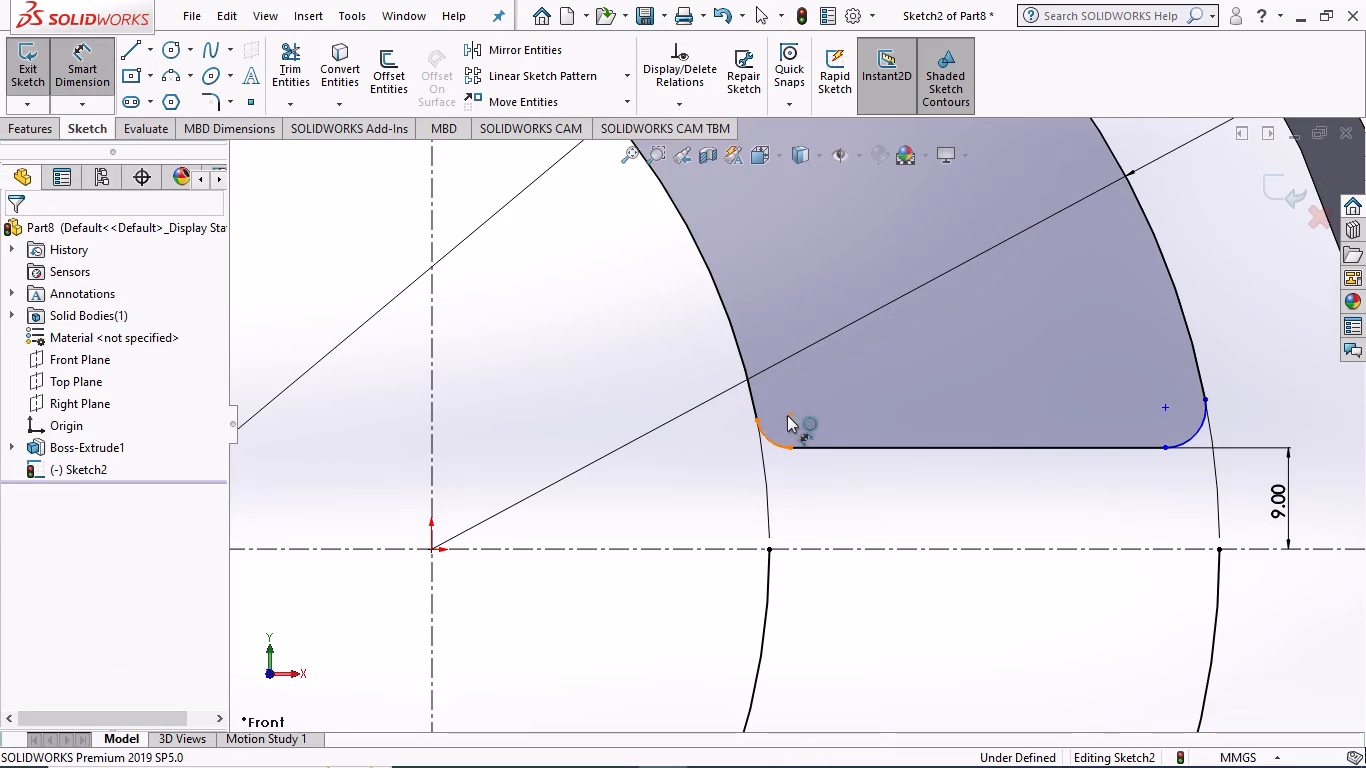
pyautogui.click(844, 361)
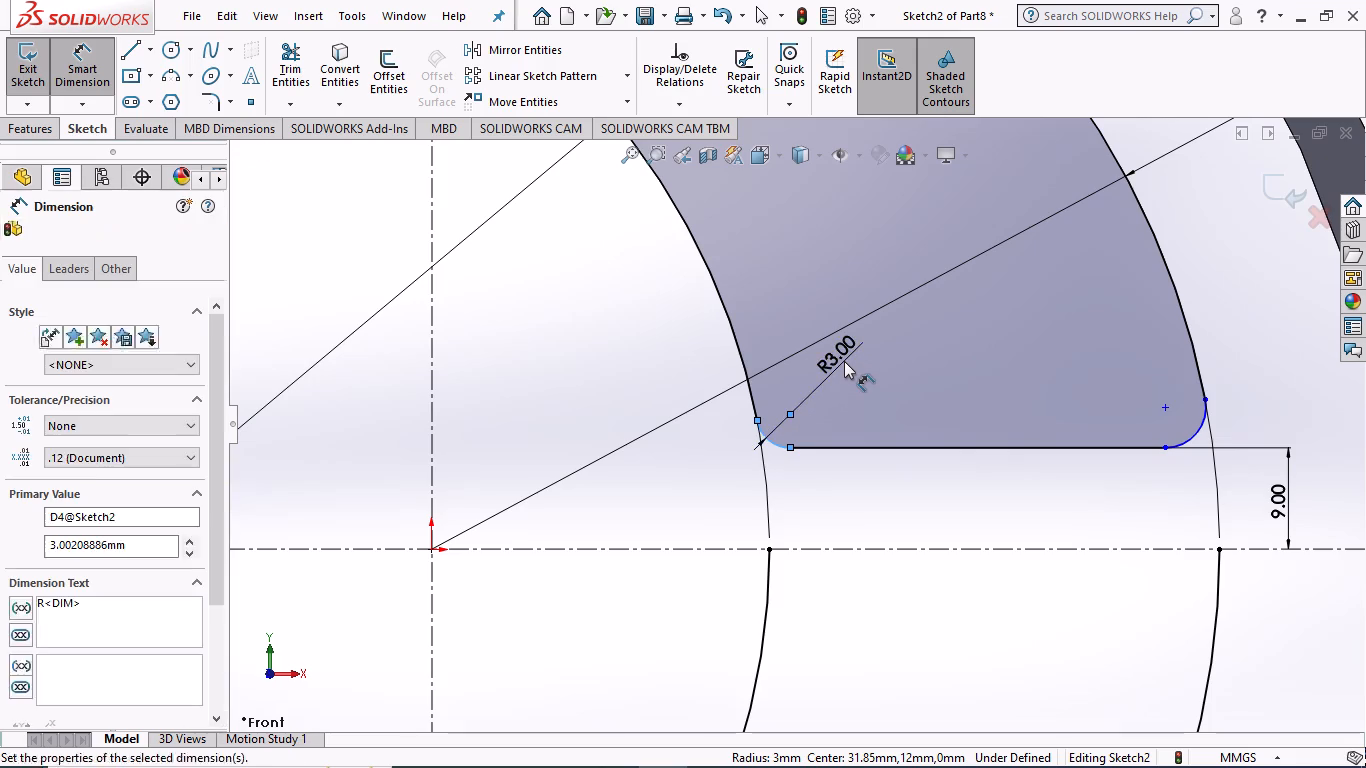
pyautogui.press('6')
pyautogui.press('Return')
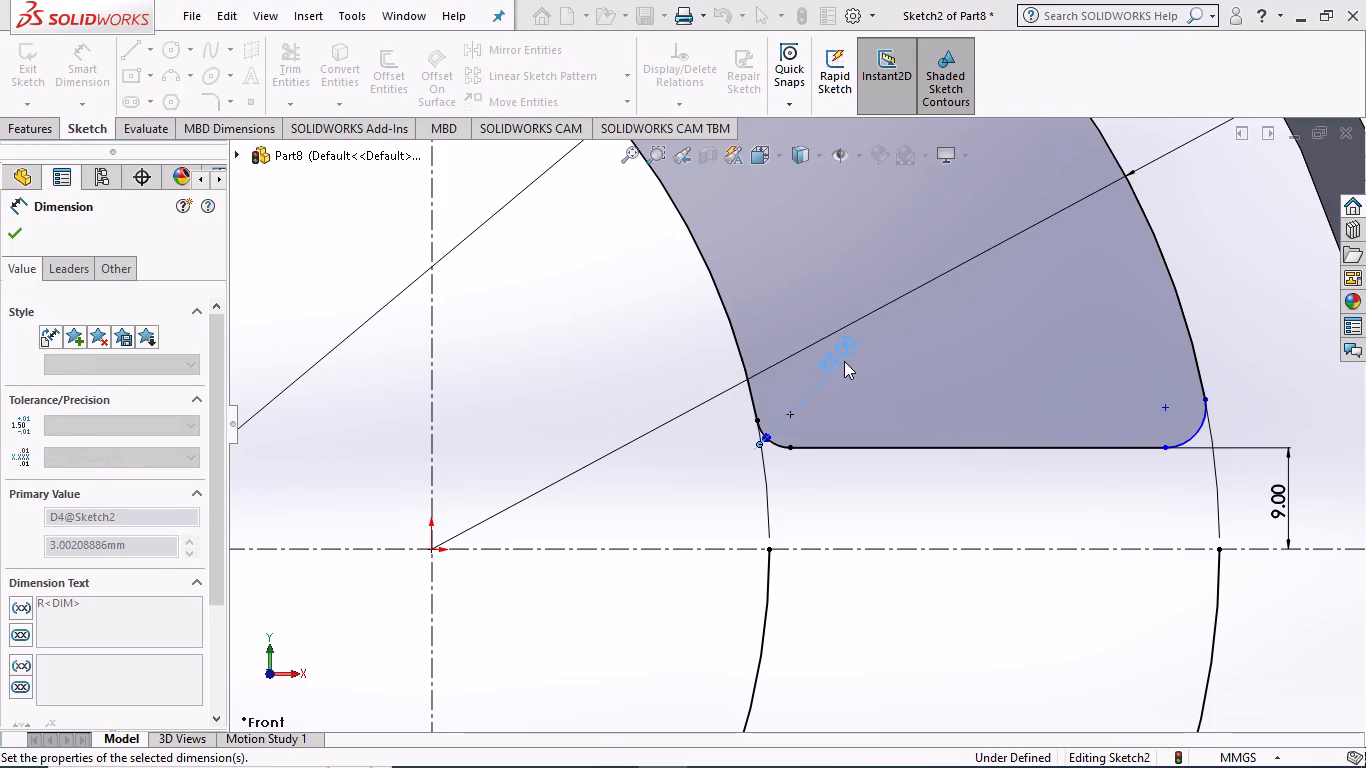
# Dimension the corner arc near the crescent's outer arc with a 6 mm radius.
pyautogui.click(1190, 434)
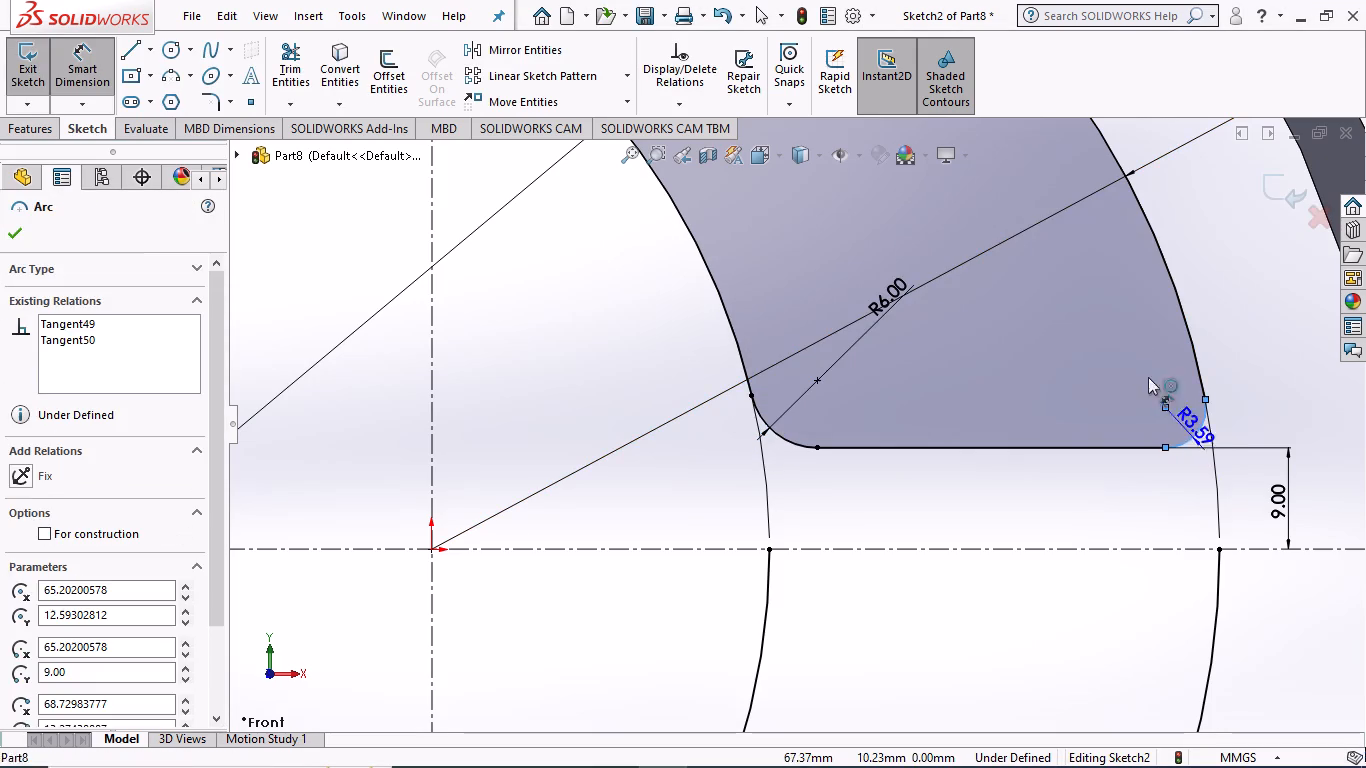
pyautogui.click(1122, 348)
pyautogui.press('6')
pyautogui.press('Return')
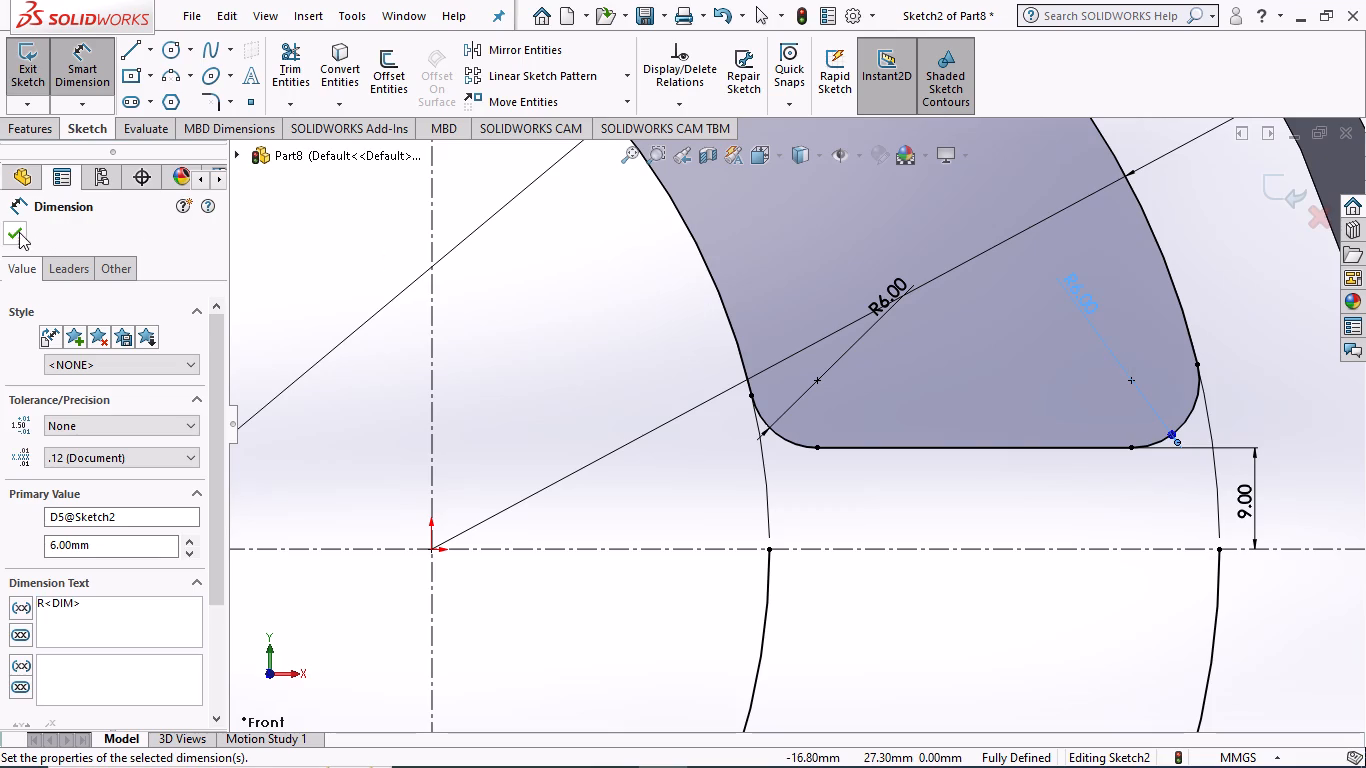
pyautogui.click(12, 232)
# Mirror the horizontal line and its two R6 corner arcs about the horizontal centerline, keeping the originals.
pyautogui.scroll(5, 660, 404)
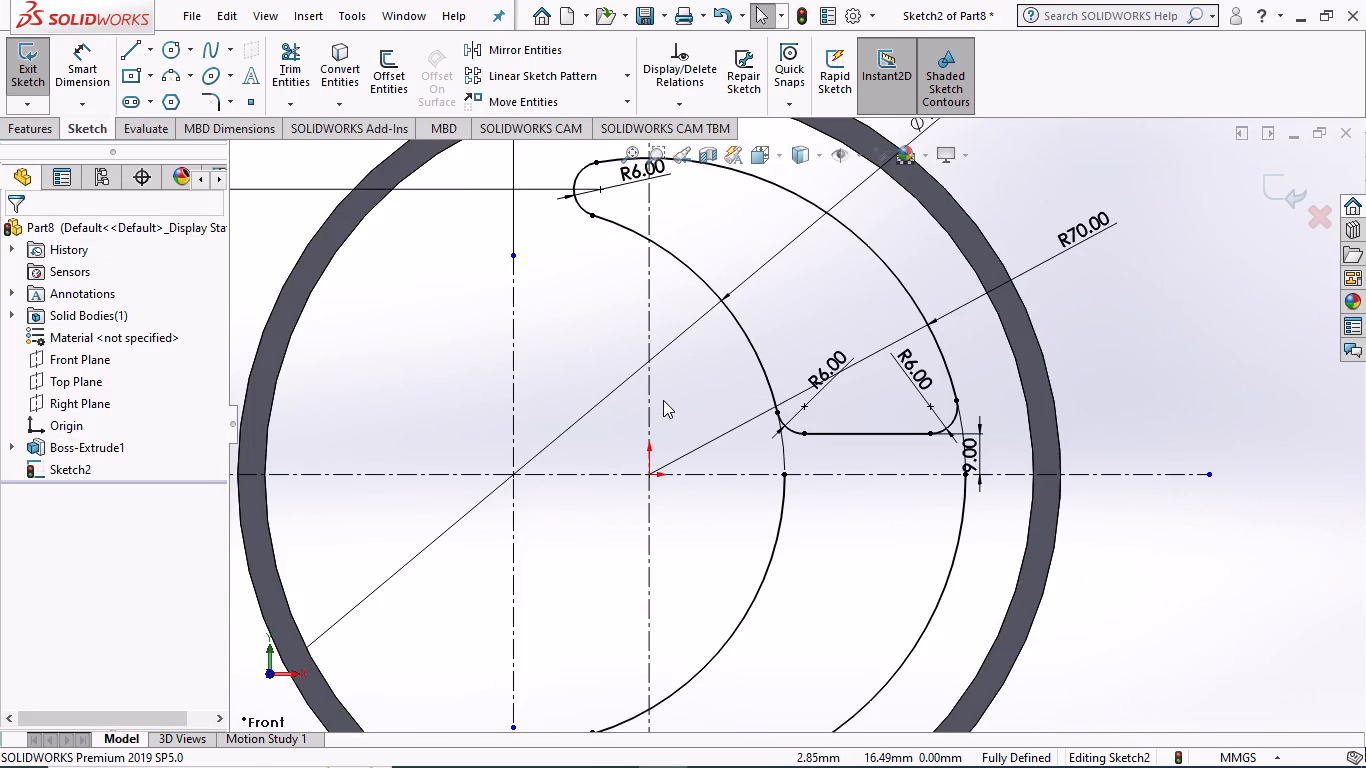
pyautogui.scroll(1, 663, 400)
pyautogui.scroll(-2, 831, 449)
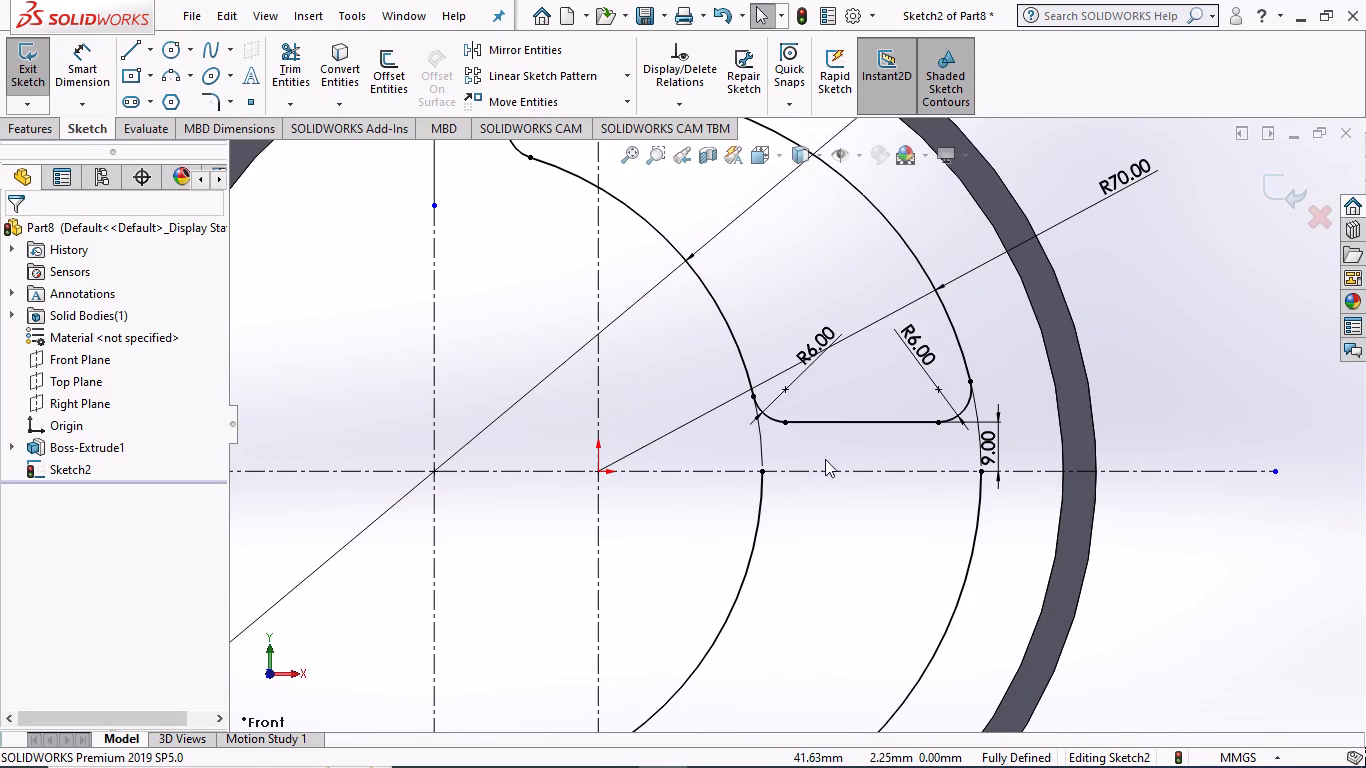
pyautogui.click(507, 54)
pyautogui.click(764, 415)
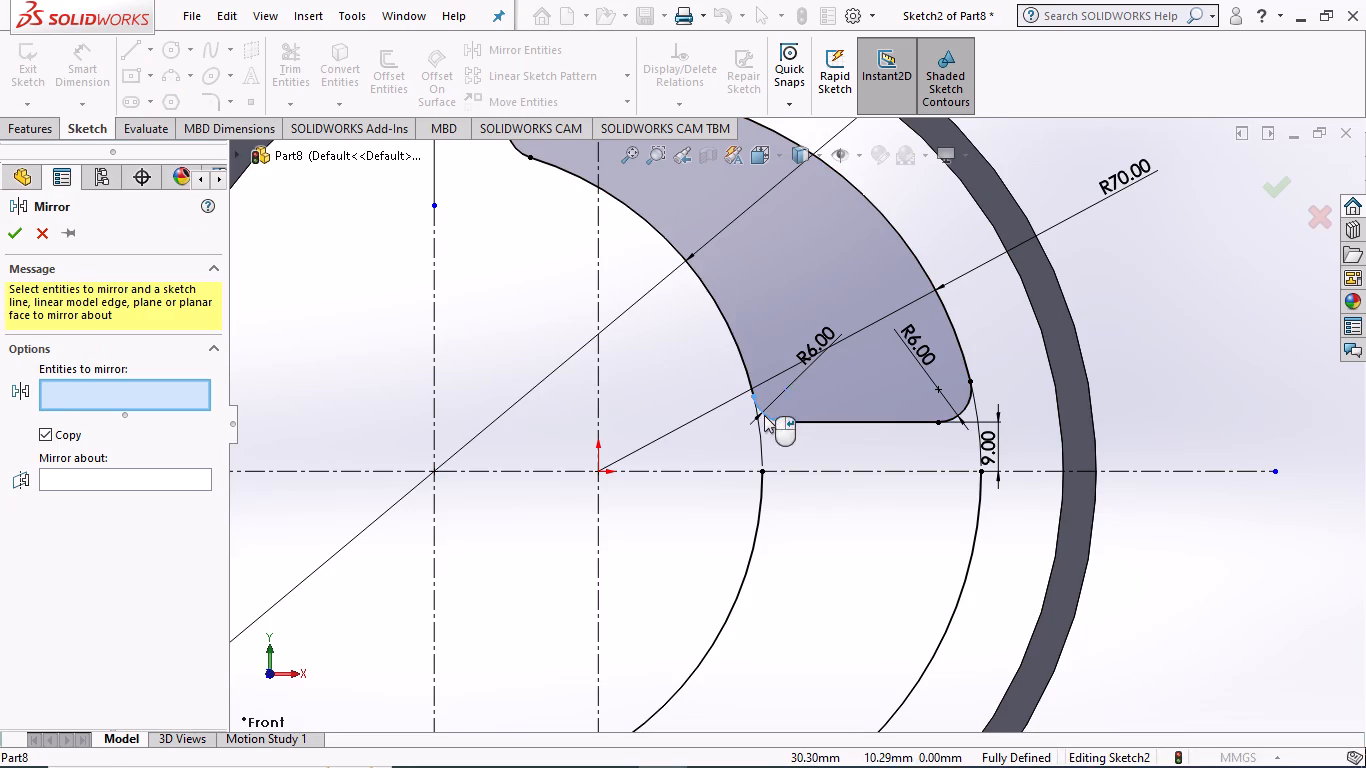
pyautogui.click(822, 424)
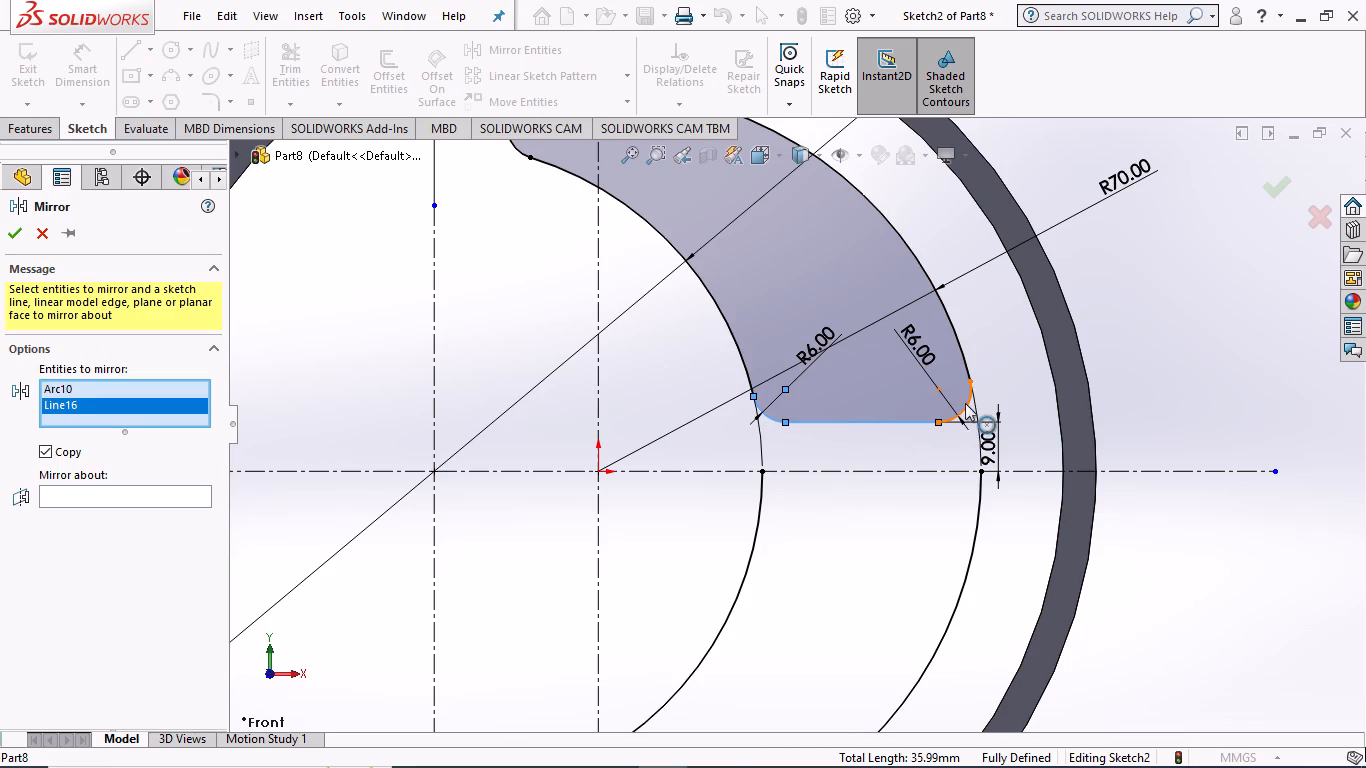
pyautogui.click(965, 403)
pyautogui.click(139, 511)
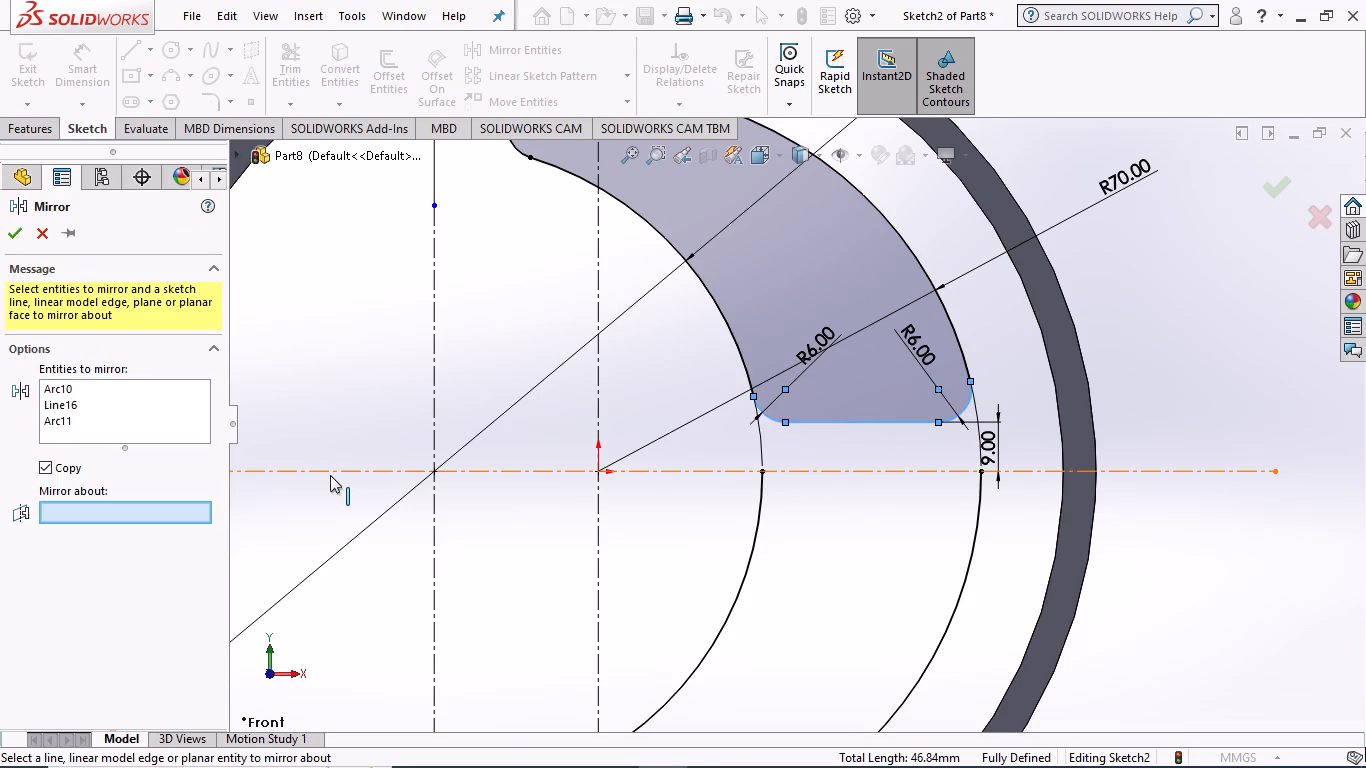
pyautogui.click(330, 473)
pyautogui.click(17, 234)
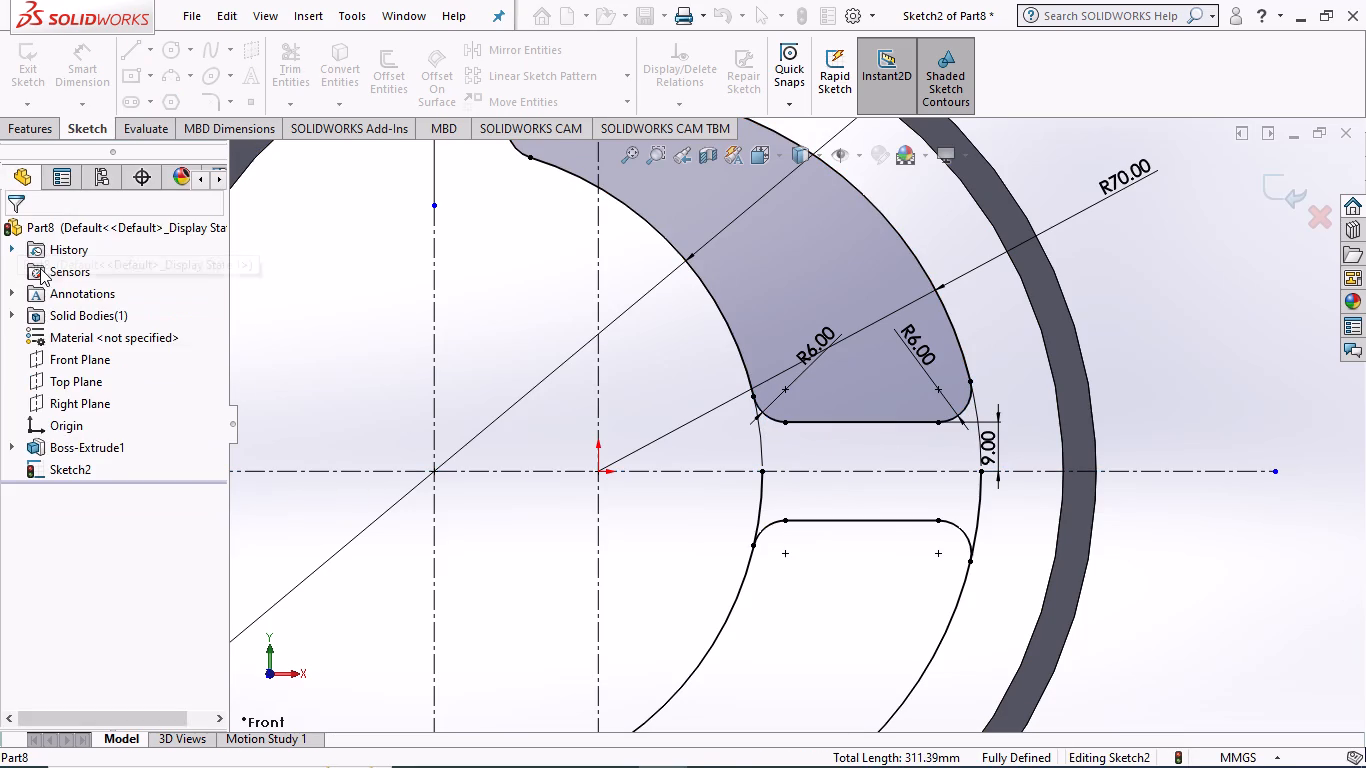
# Trim the lower crescent's inner and outer arc pieces between the horizontal centerline and the mirrored corners.
pyautogui.click(290, 66)
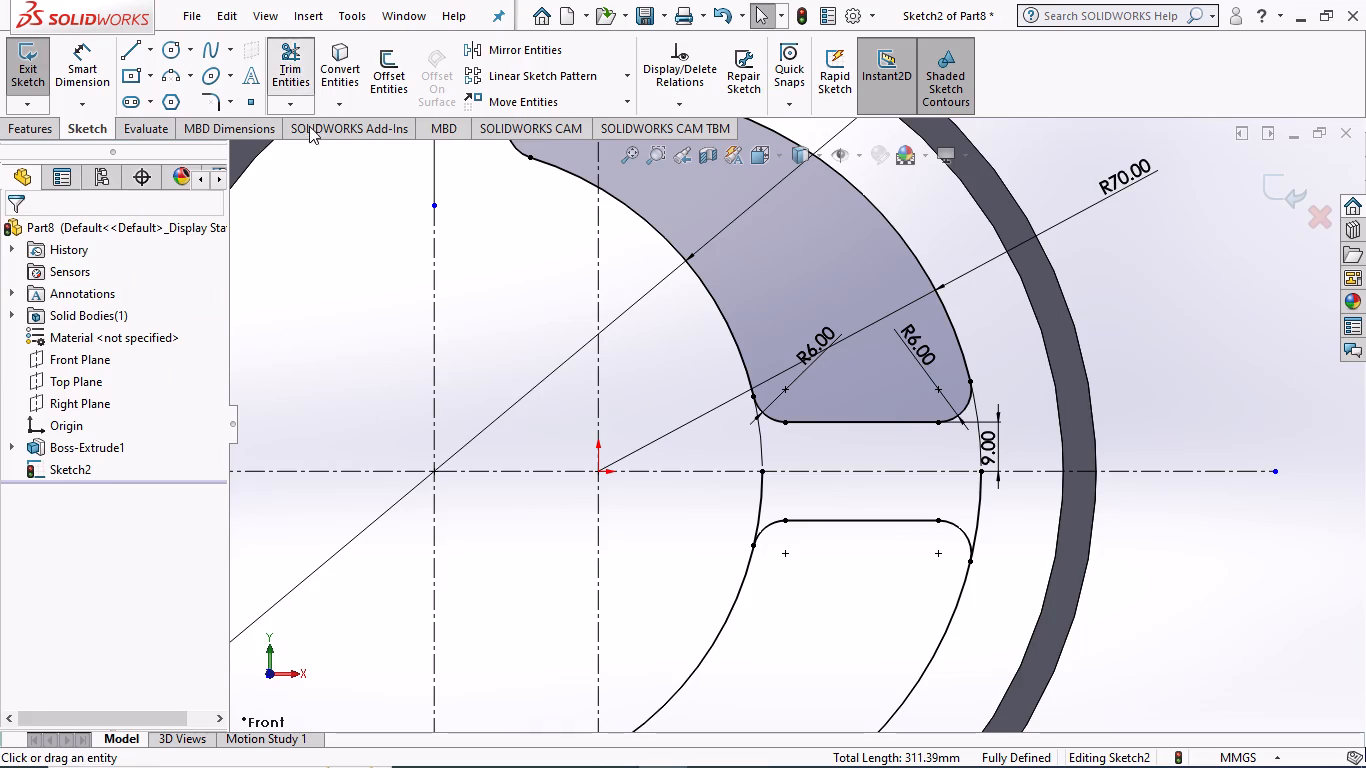
pyautogui.click(759, 487)
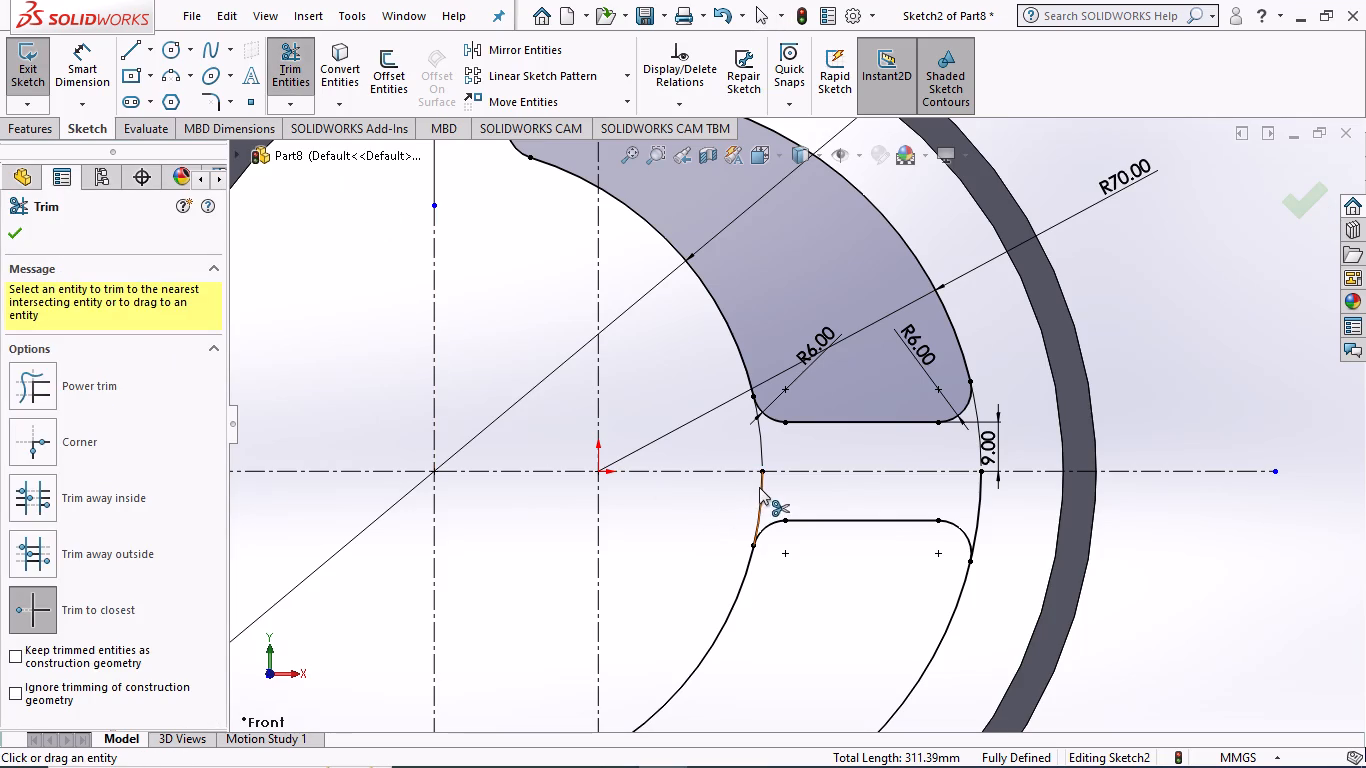
pyautogui.click(978, 502)
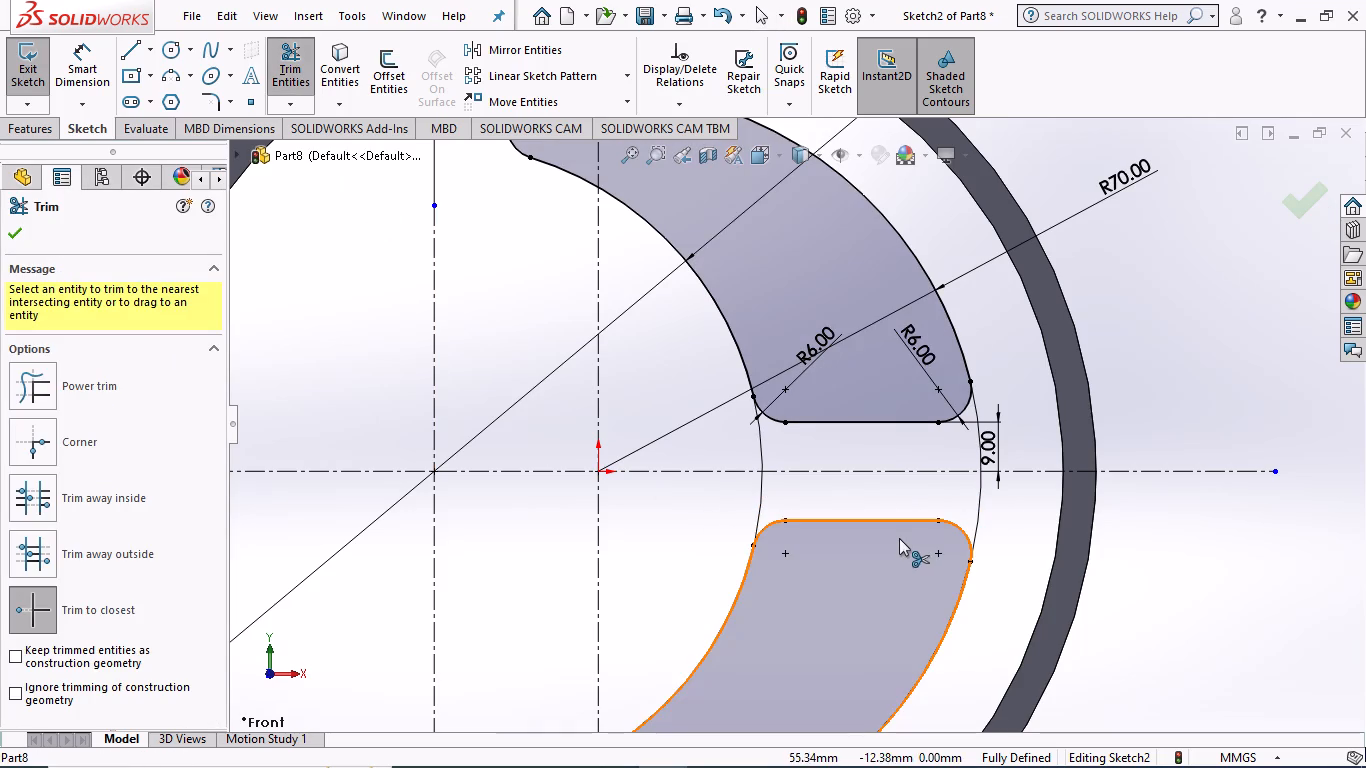
pyautogui.click(6, 228)
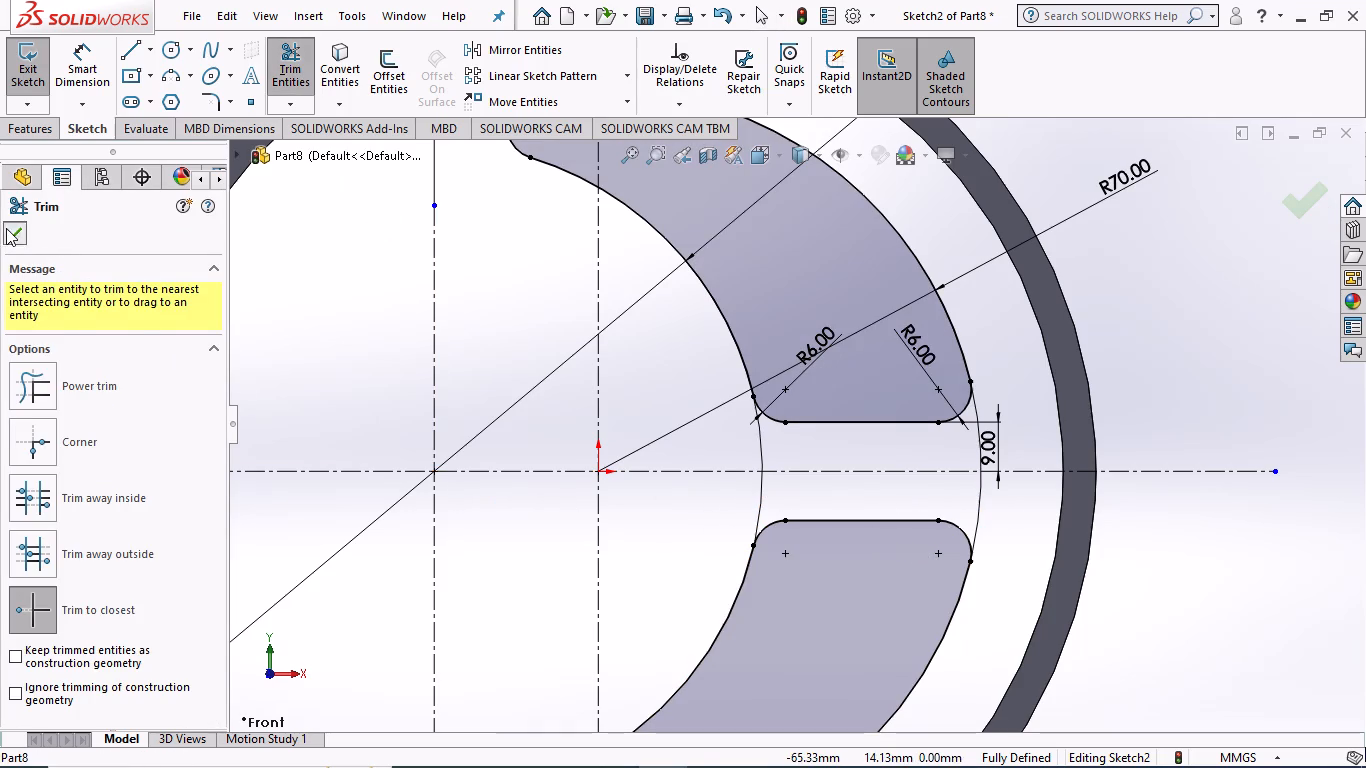
# Move the 9 mm dimension inward so it sits in the gap between the two crescent halves.
pyautogui.scroll(3, 586, 484)
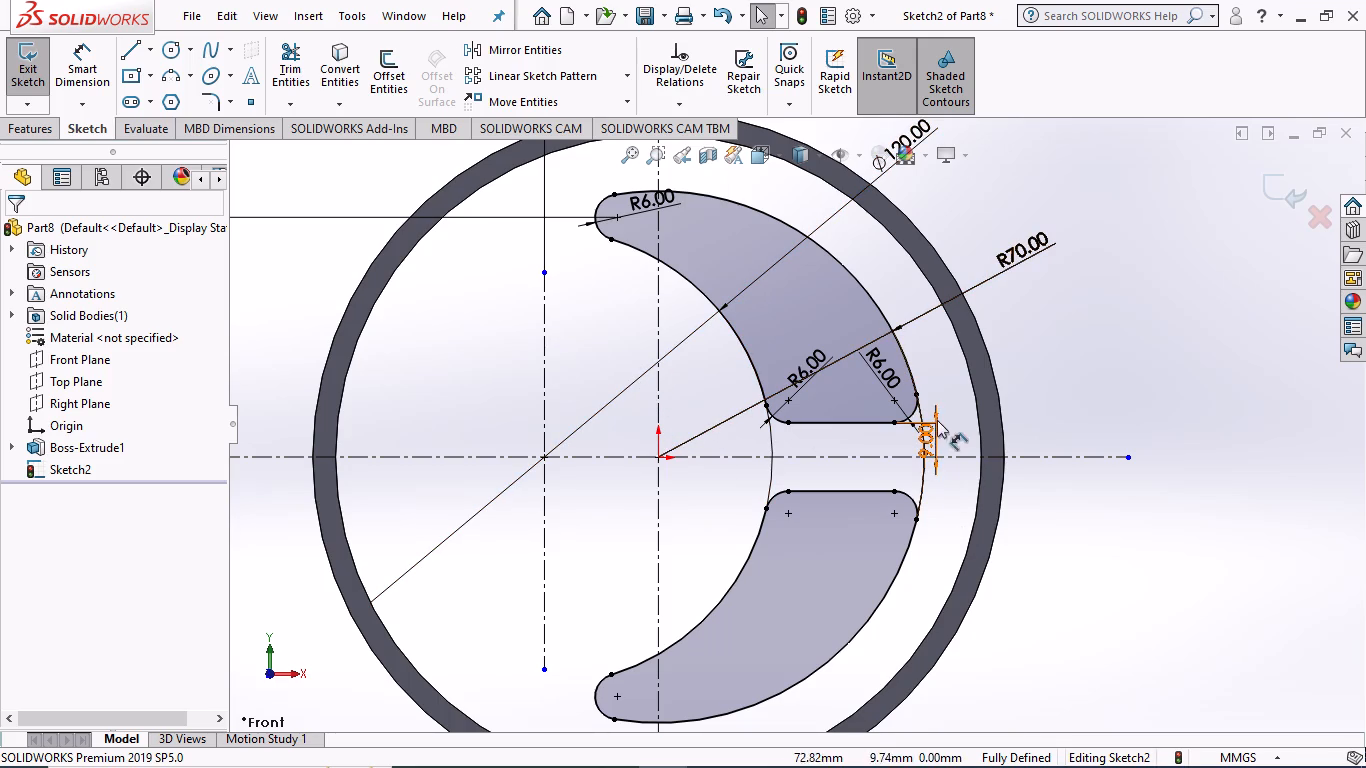
pyautogui.moveTo(929, 438); pyautogui.dragTo(856, 439)
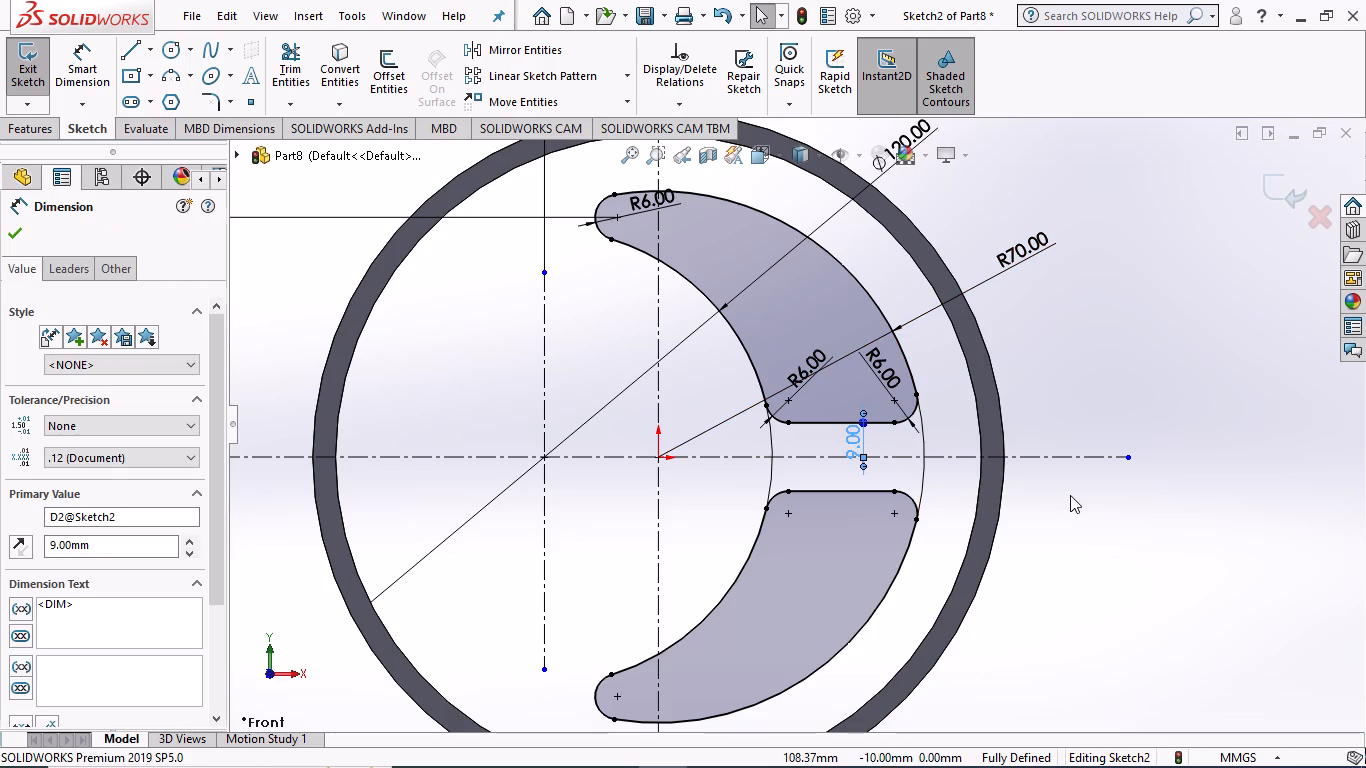
pyautogui.click(7, 227)
# Sketch a circle centred on the origin that reaches the ring's inner edge, with a radius of about 85 mm.
pyautogui.scroll(1, 702, 484)
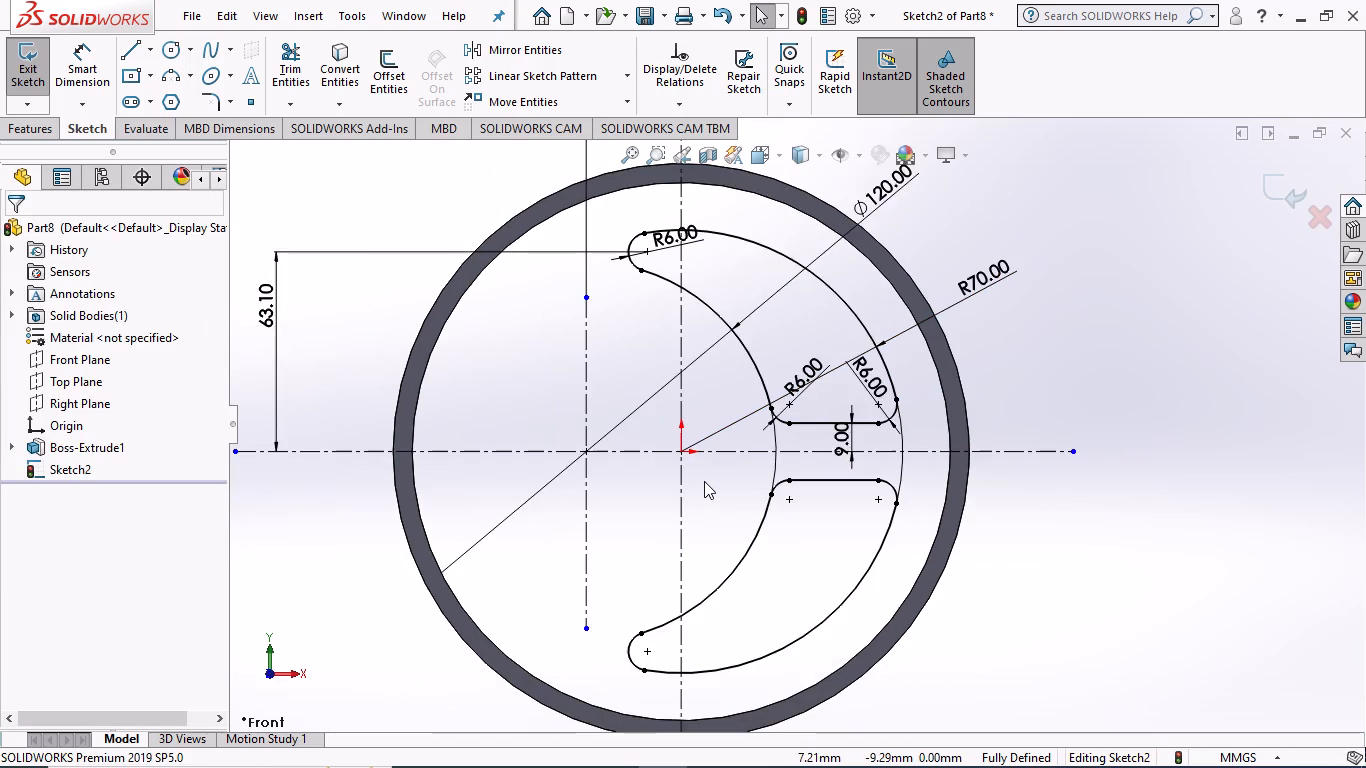
pyautogui.scroll(1, 705, 480)
pyautogui.click(165, 46)
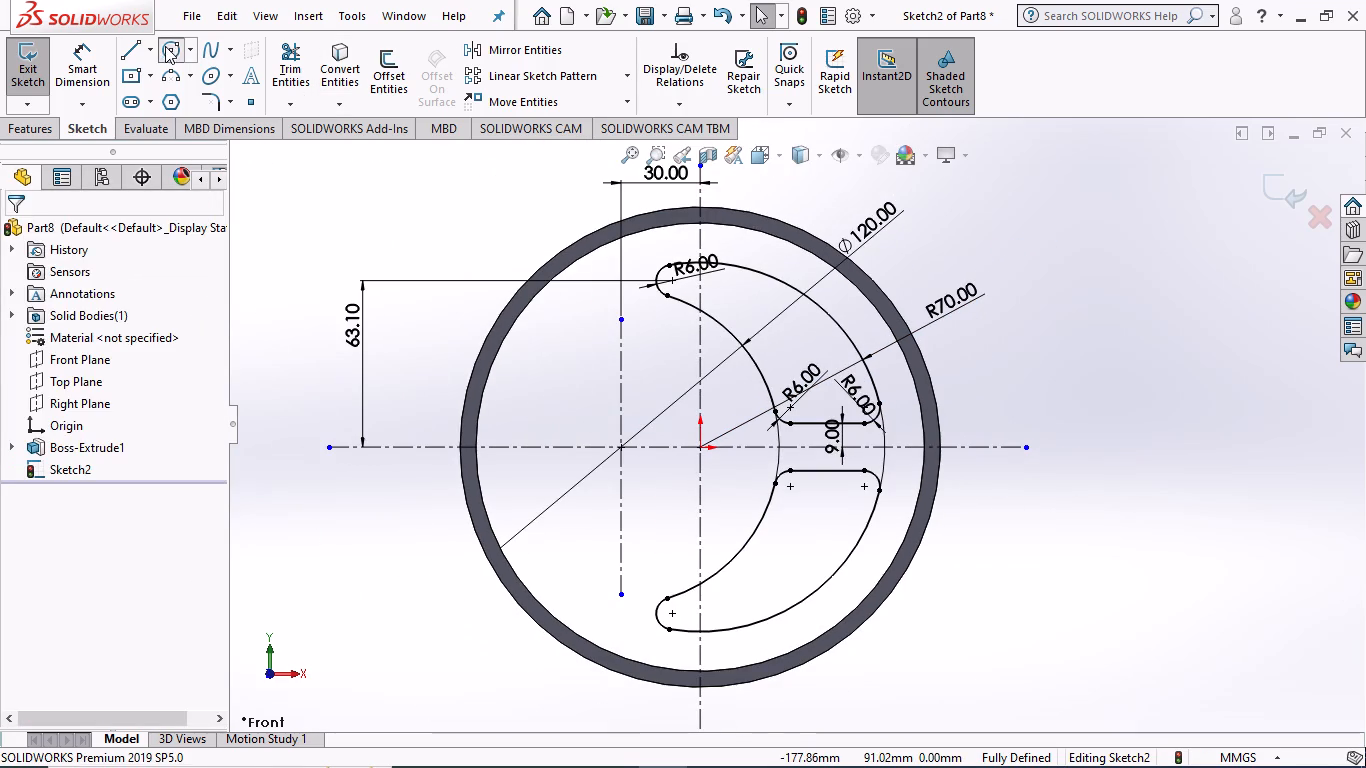
pyautogui.click(701, 447)
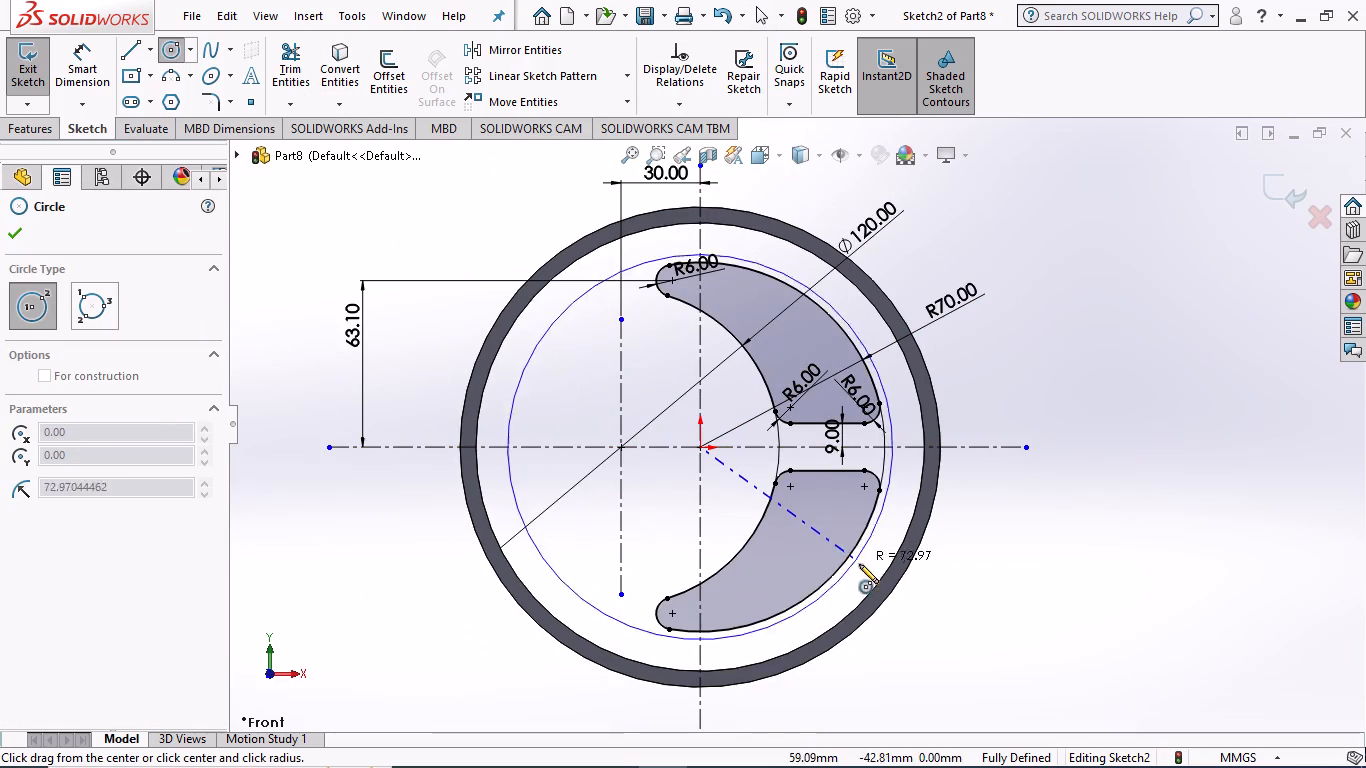
pyautogui.click(883, 586)
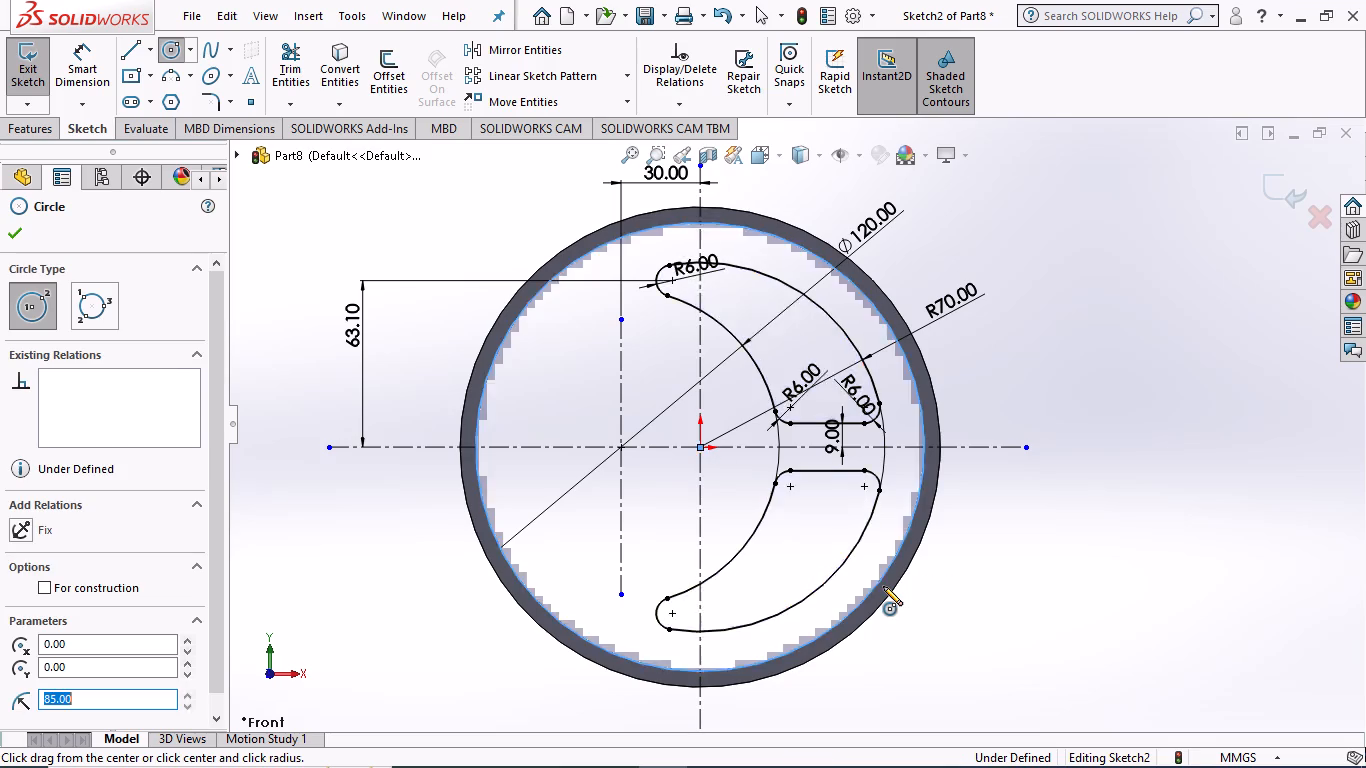
pyautogui.press('Escape')
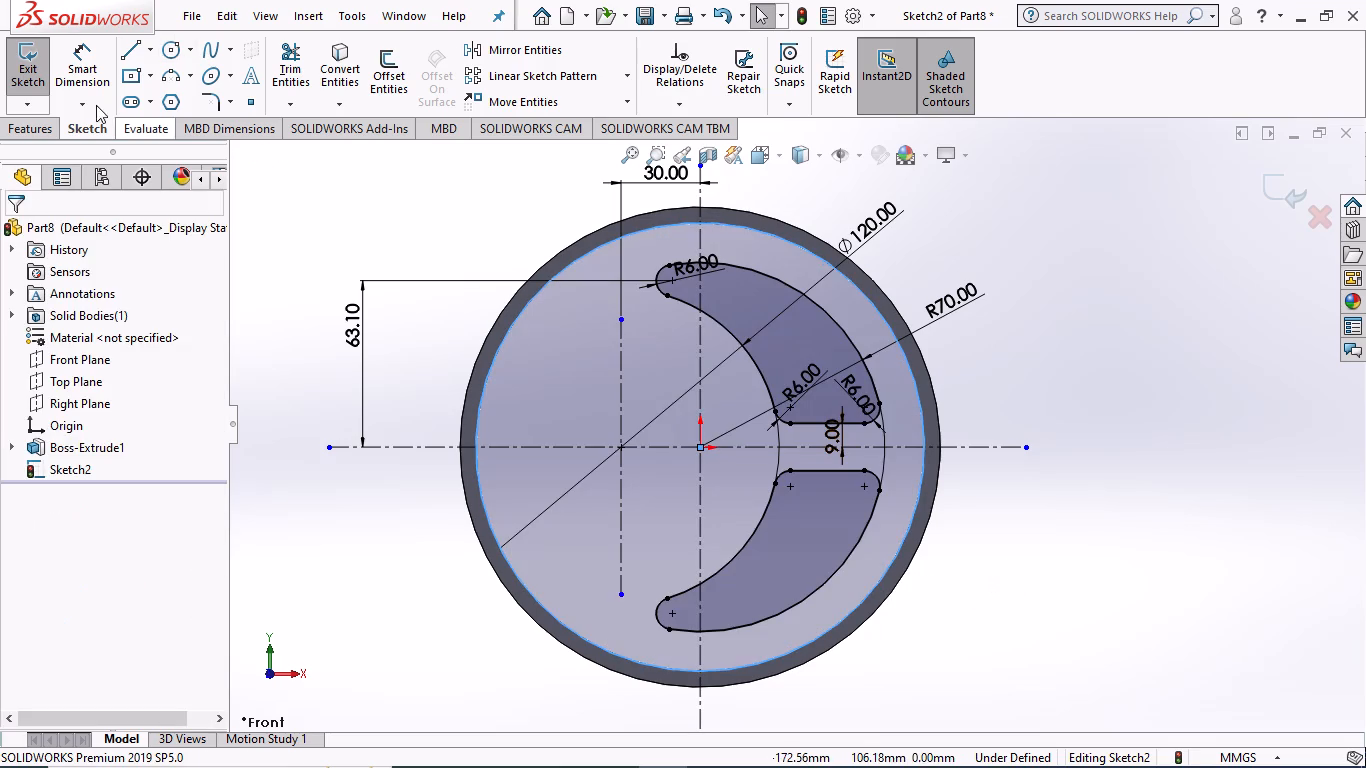
# Dimension the origin-centred circle with a 170 mm diameter.
pyautogui.click(72, 57)
pyautogui.click(503, 337)
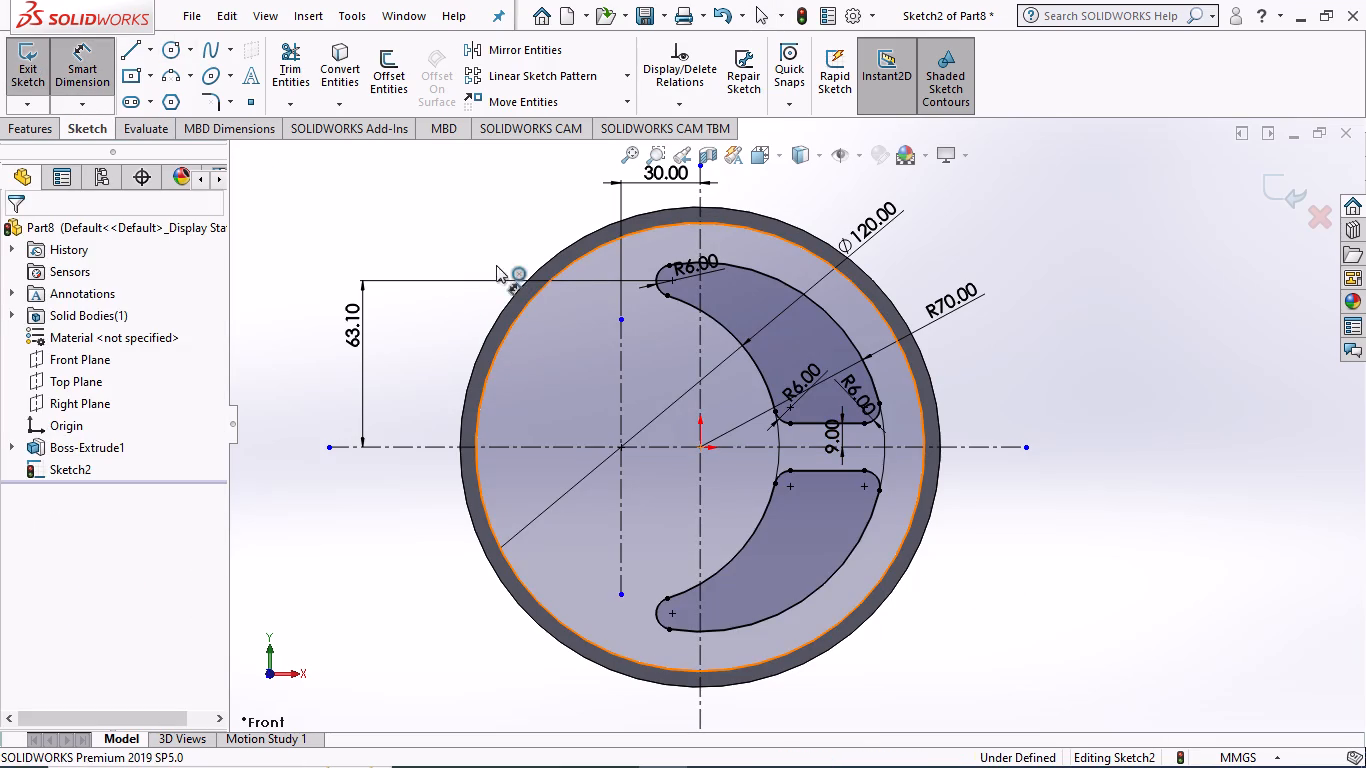
pyautogui.click(428, 214)
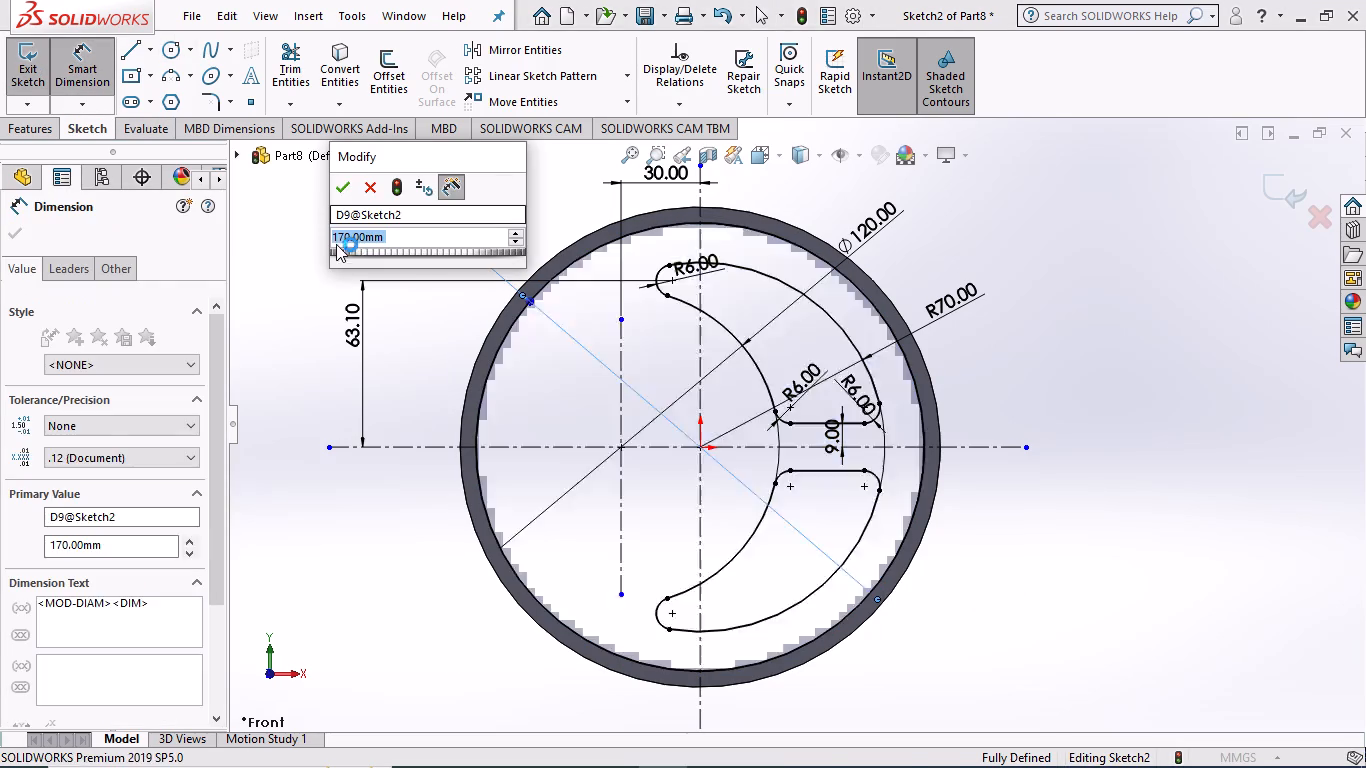
pyautogui.click(351, 189)
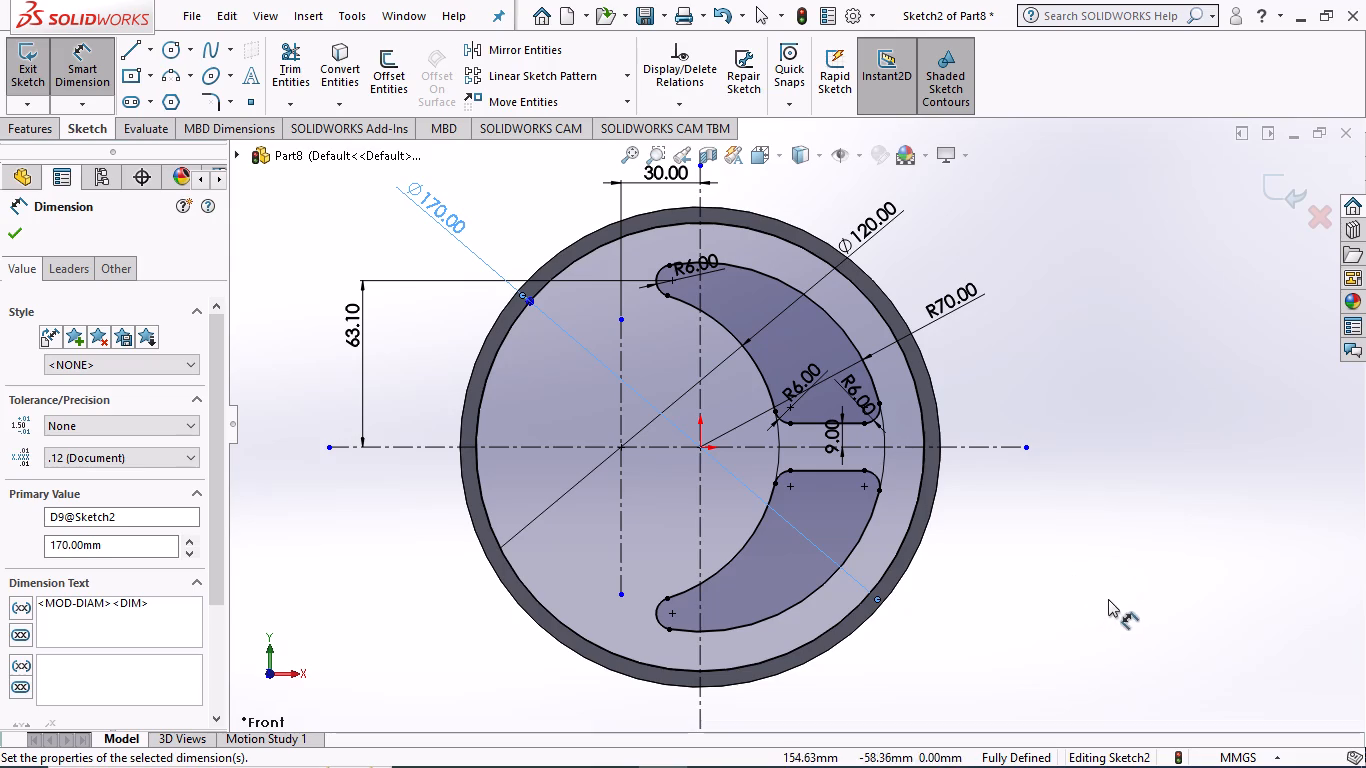
pyautogui.click(14, 231)
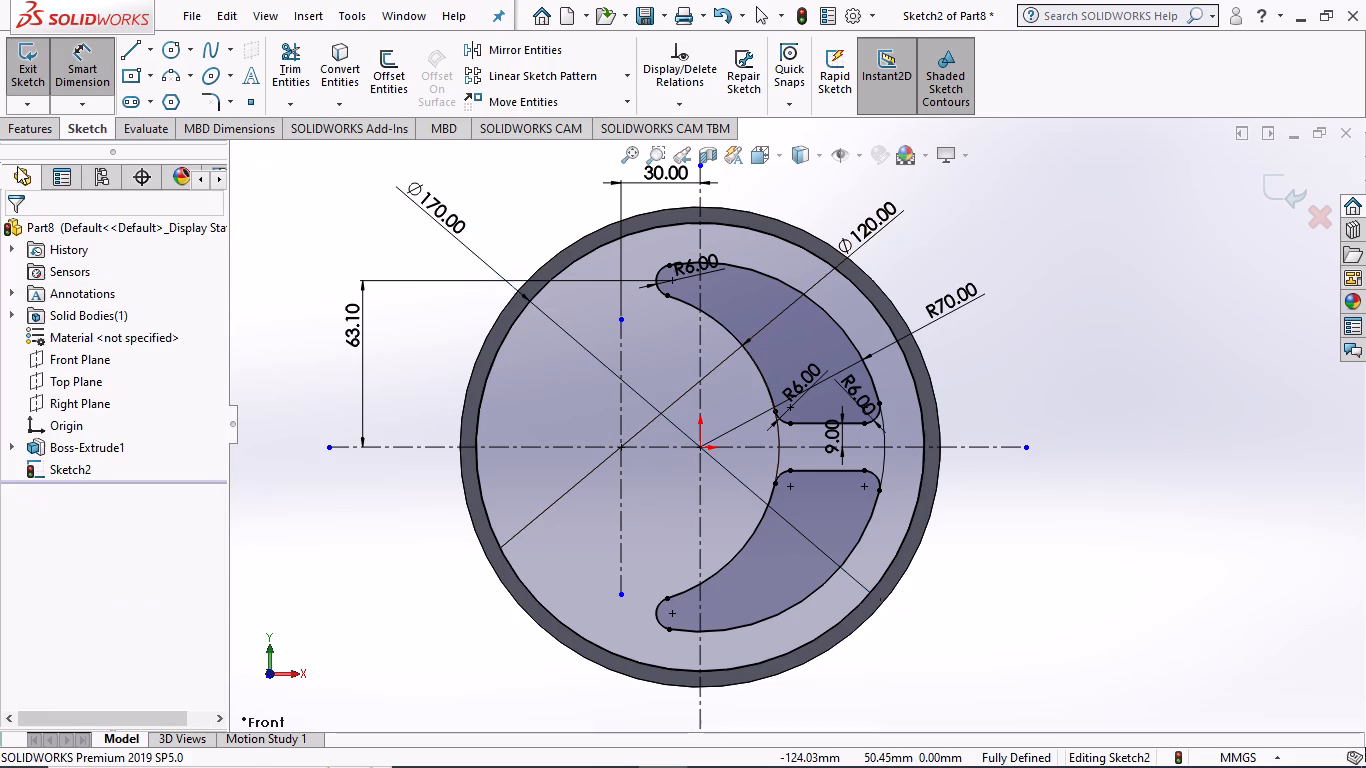
# Extrude the sketch as a mid-plane boss with a depth of 24+18 mm (42 mm), merged with the ring.
pyautogui.click(38, 128)
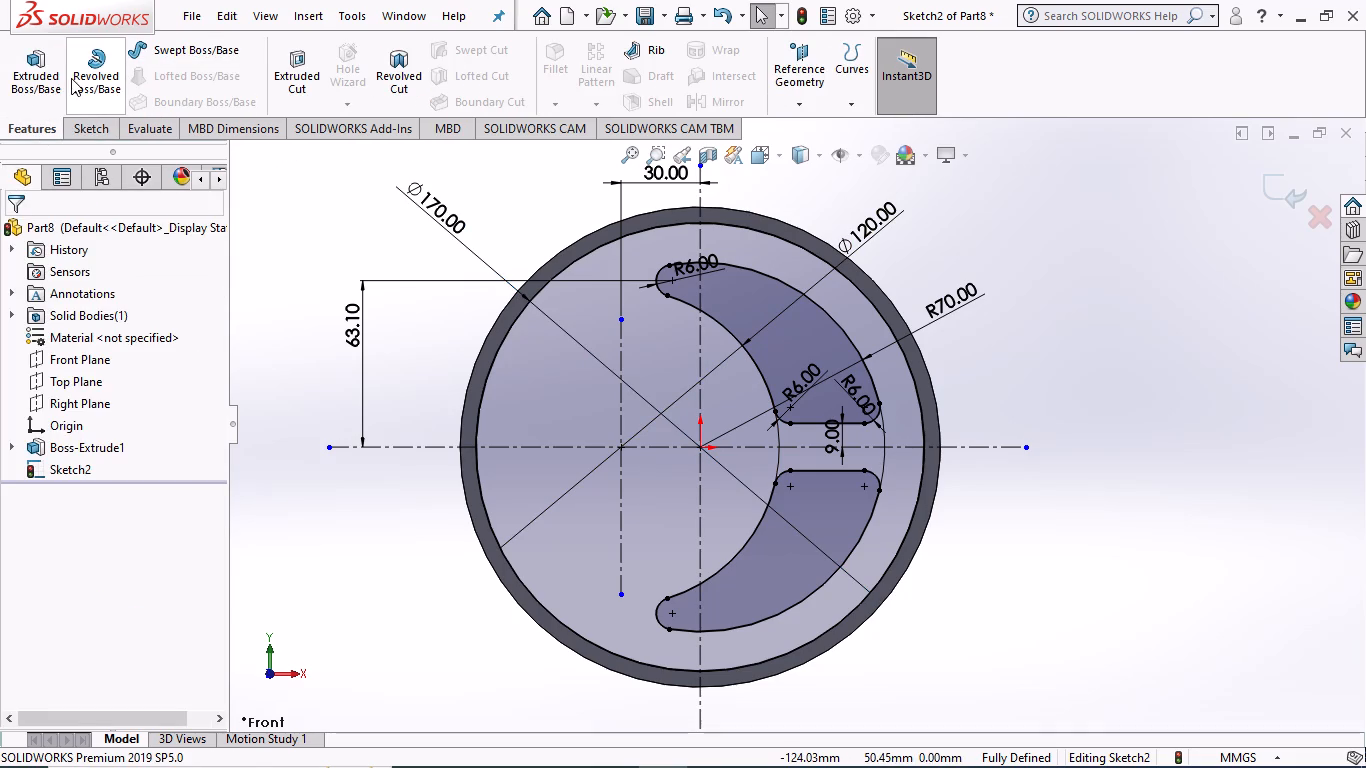
pyautogui.click(24, 60)
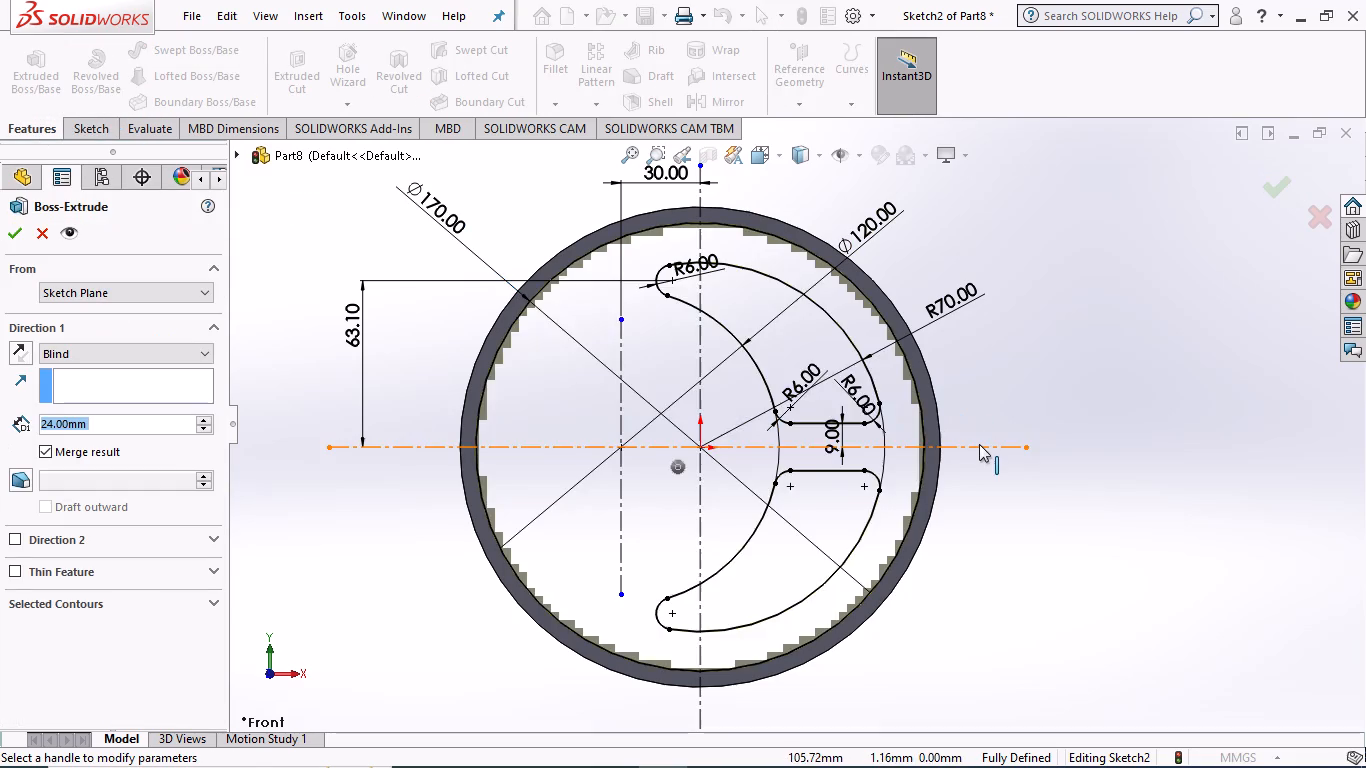
pyautogui.moveTo(1143, 522); pyautogui.dragTo(953, 584, button='middle')
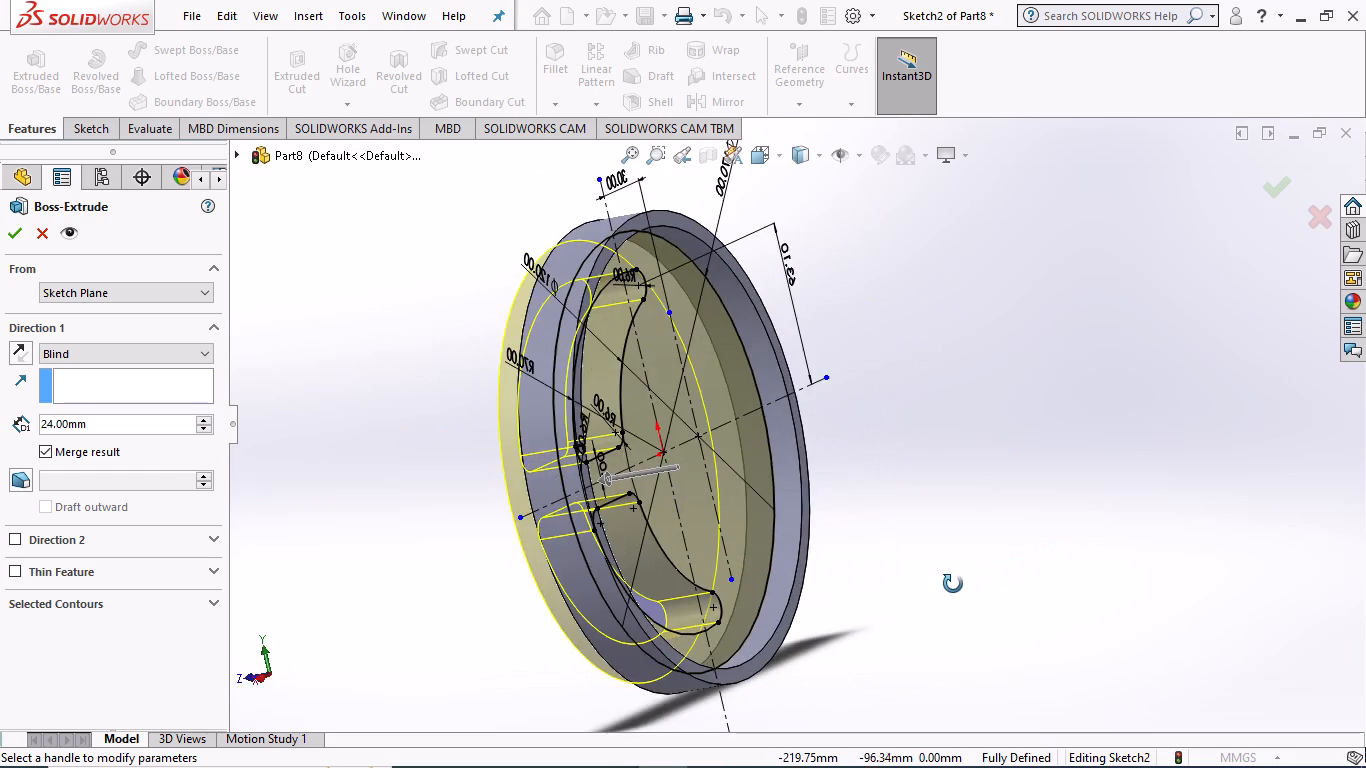
pyautogui.moveTo(953, 584); pyautogui.dragTo(1050, 523, button='middle')
pyautogui.click(201, 348)
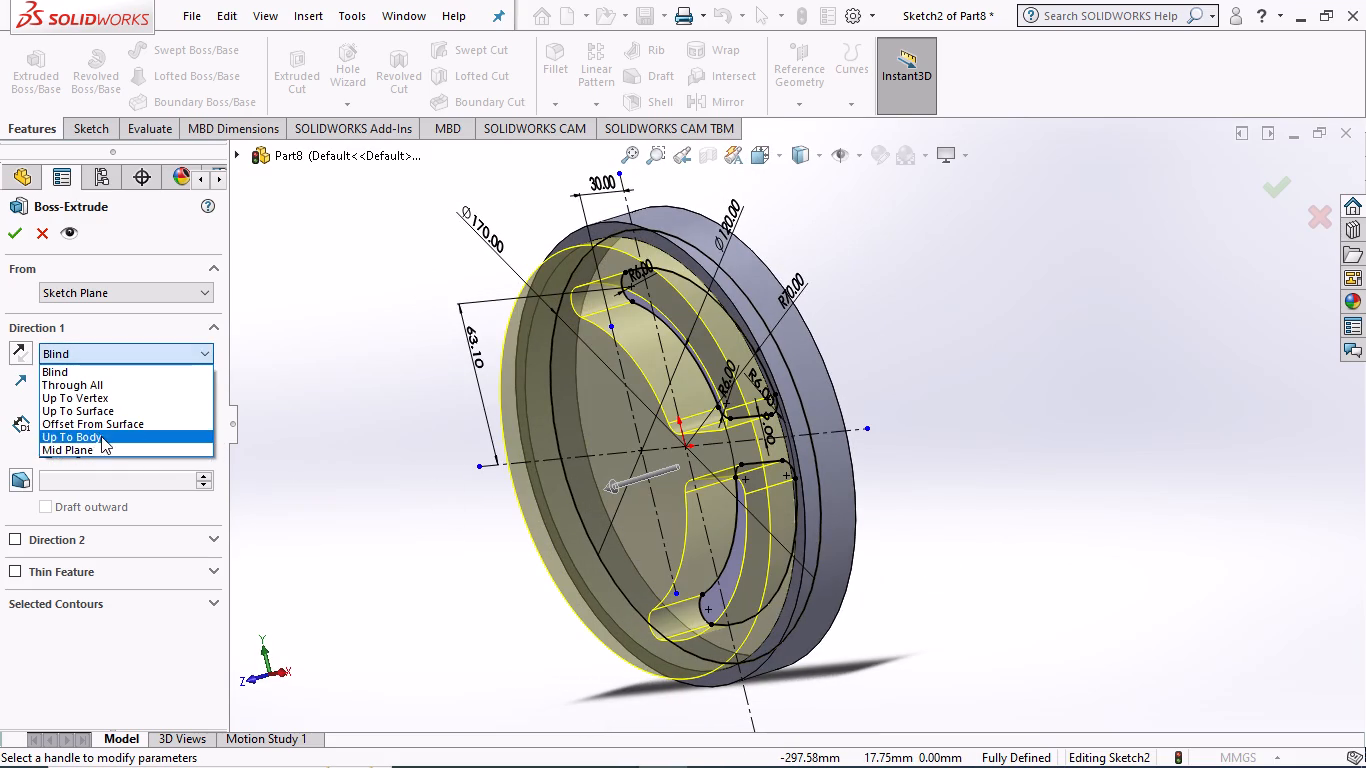
pyautogui.click(100, 449)
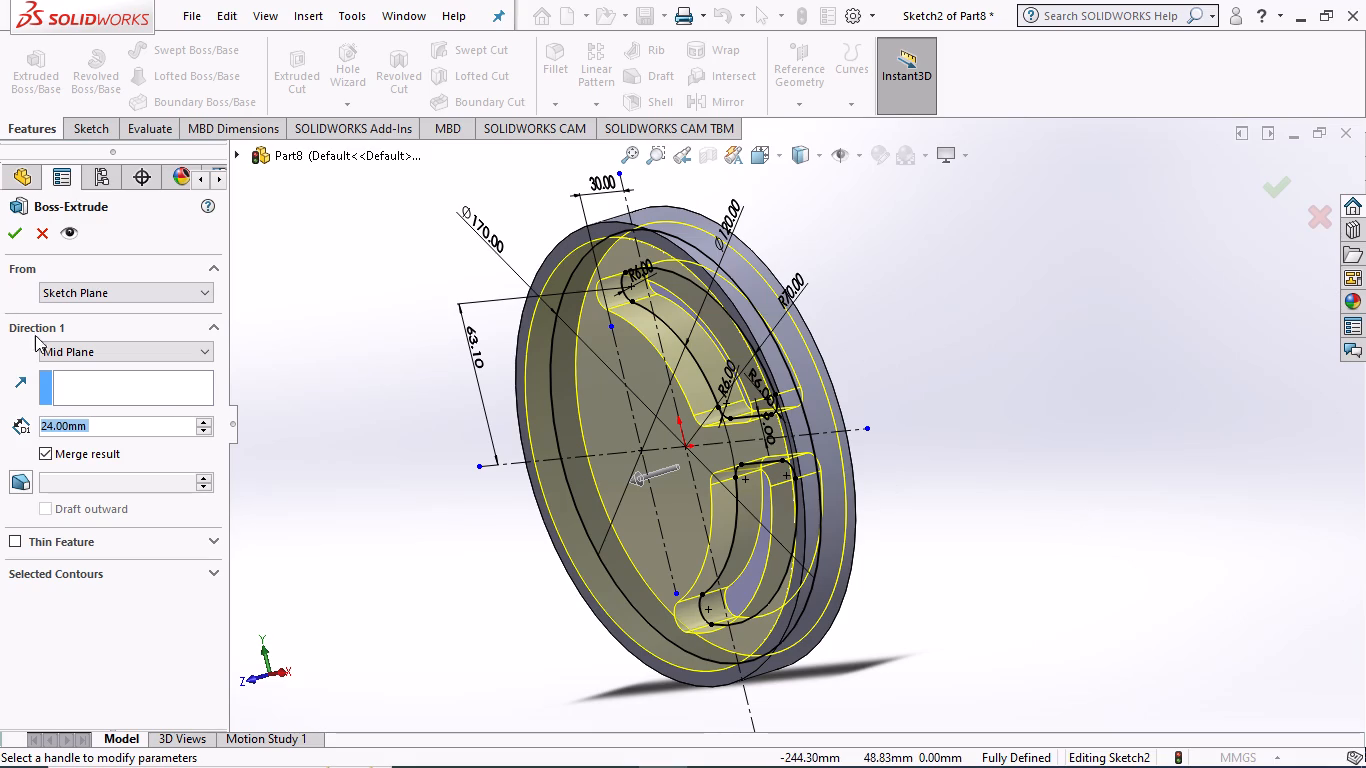
pyautogui.doubleClick(127, 421)
pyautogui.press('BackSpace')
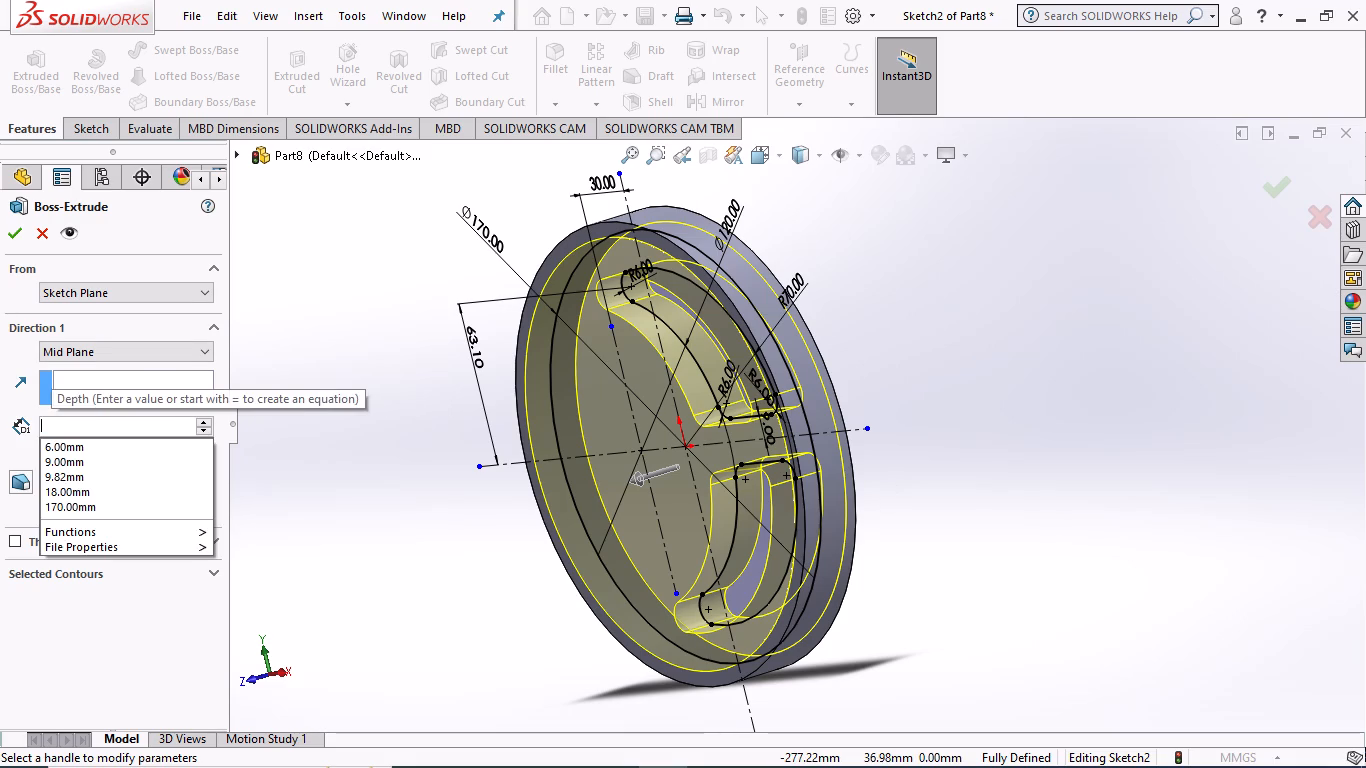
pyautogui.write('24')
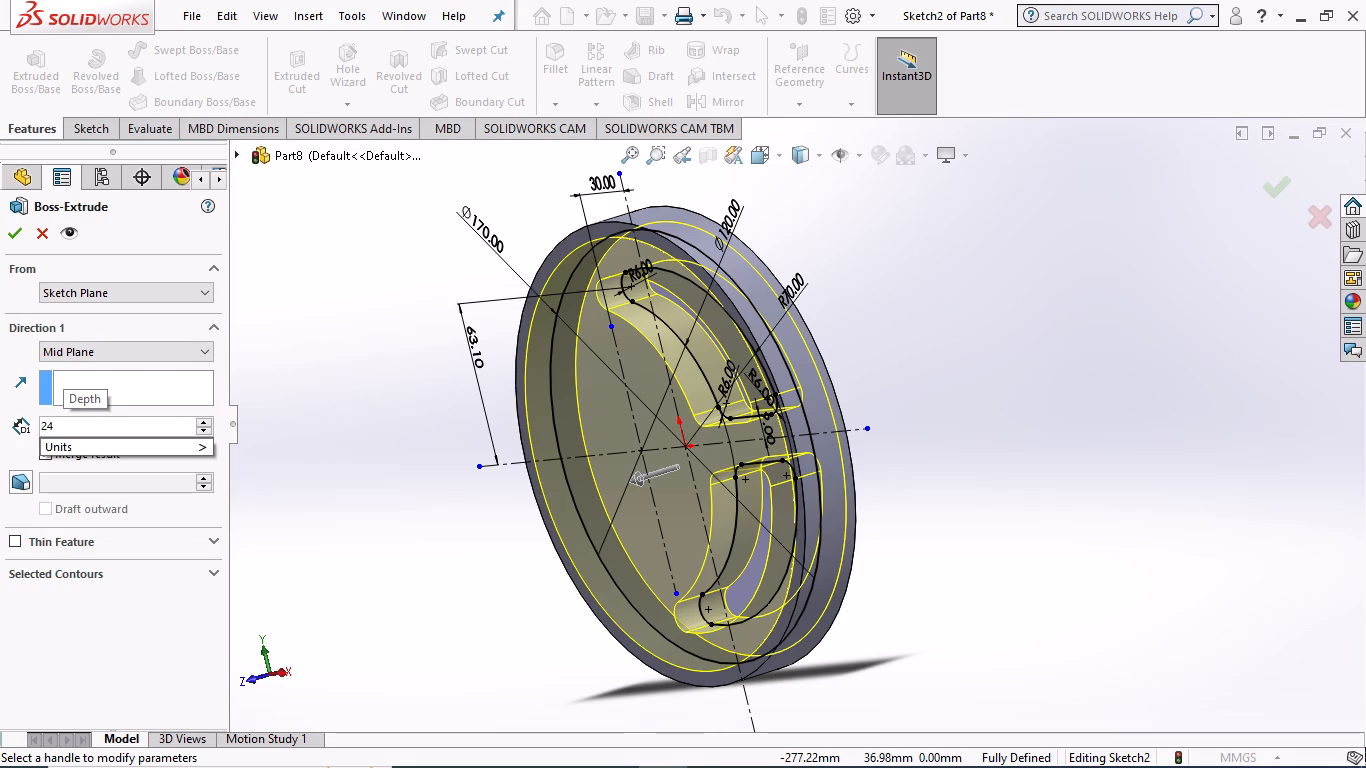
pyautogui.write('+1')
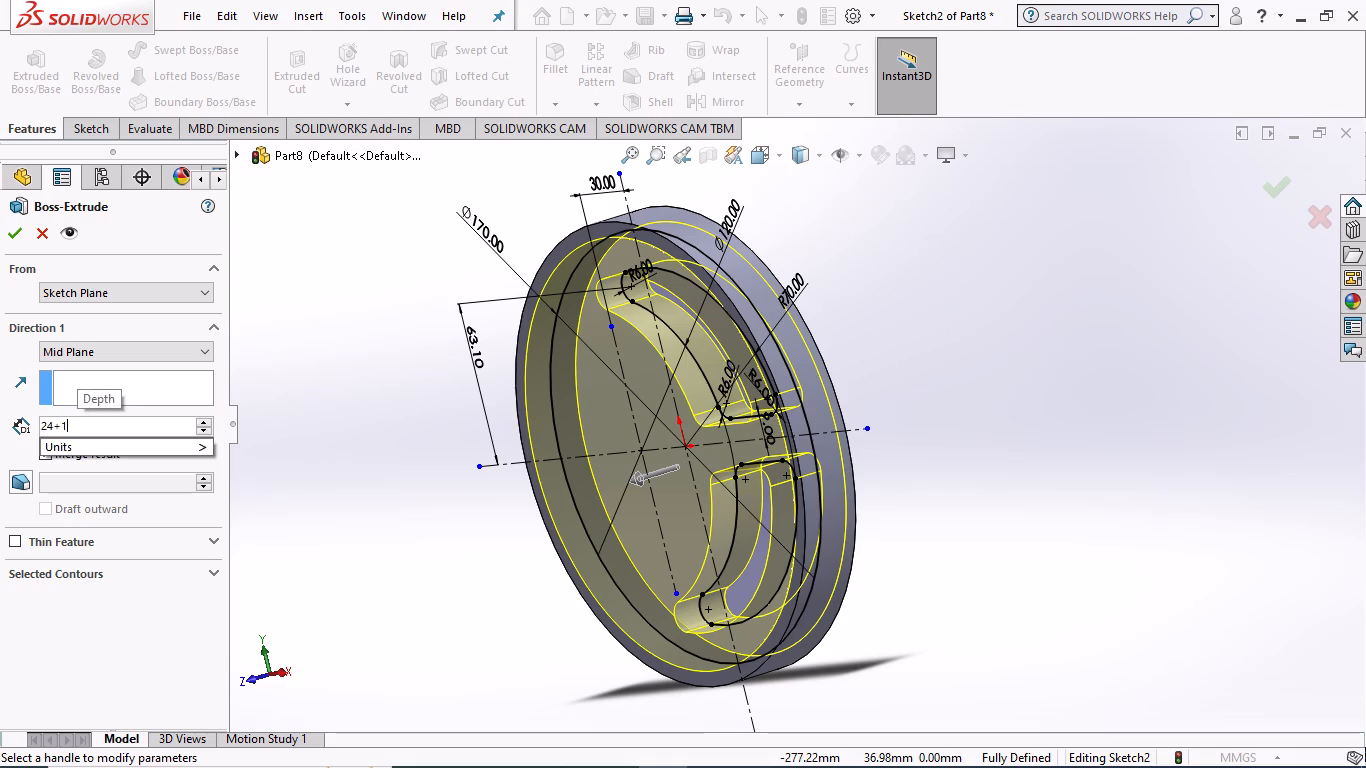
pyautogui.press('8')
pyautogui.press('Return')
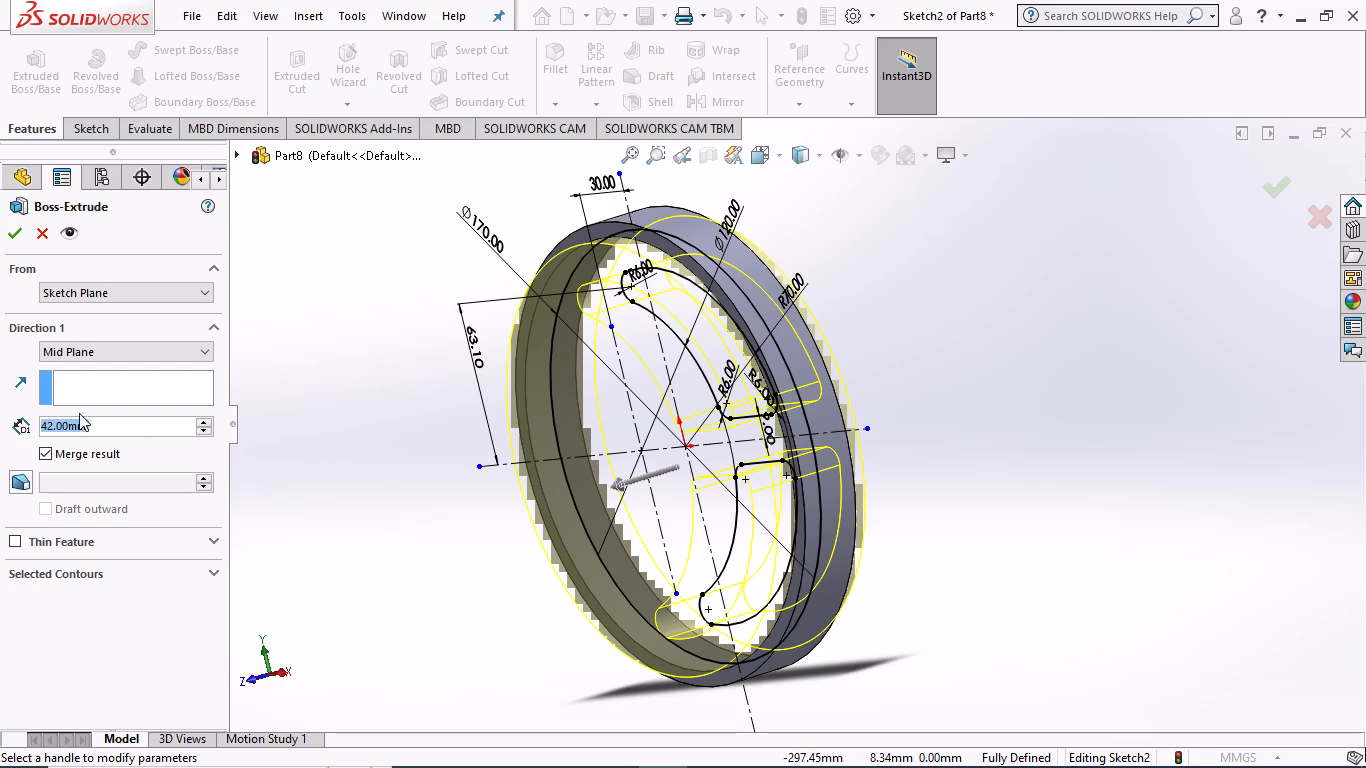
pyautogui.click(13, 229)
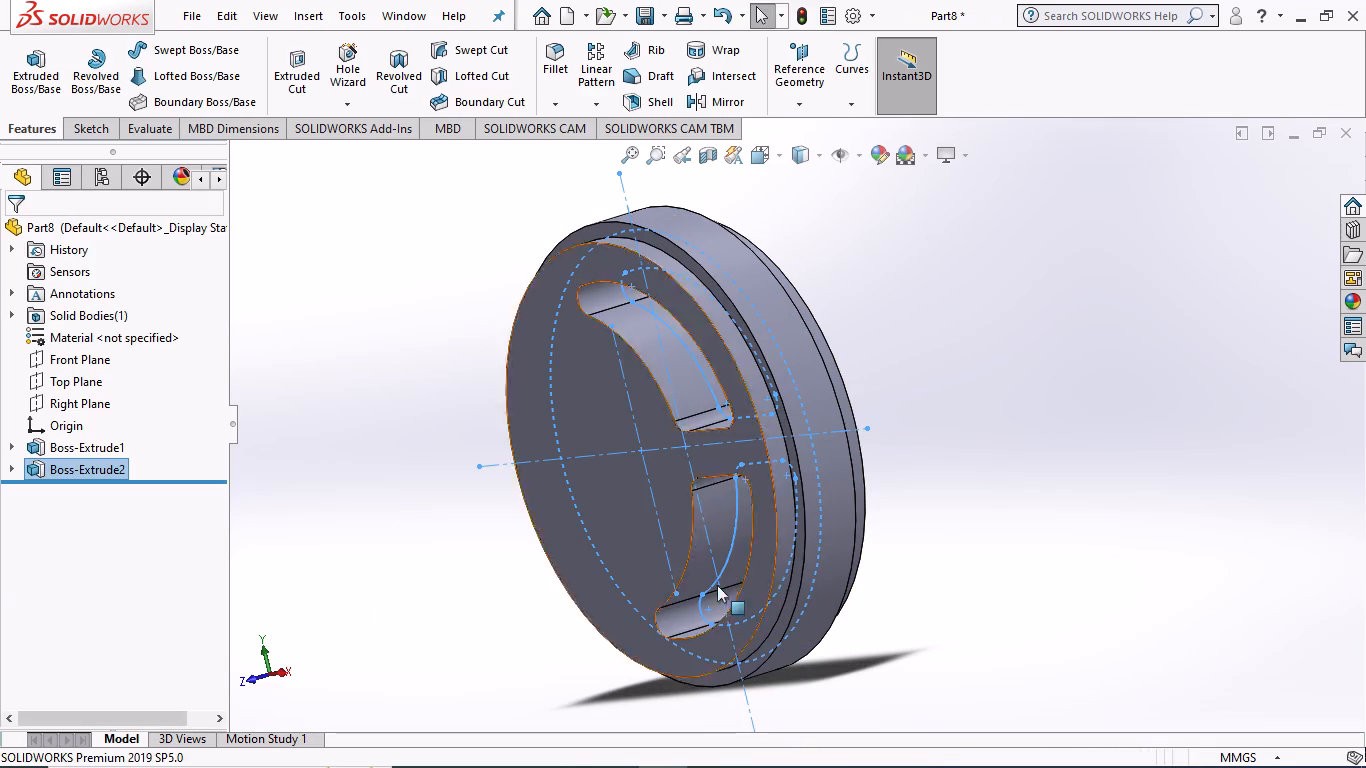
# Examine the extruded disc and its two crescent openings from the front and back.
pyautogui.moveTo(1076, 580); pyautogui.dragTo(975, 660, button='middle')
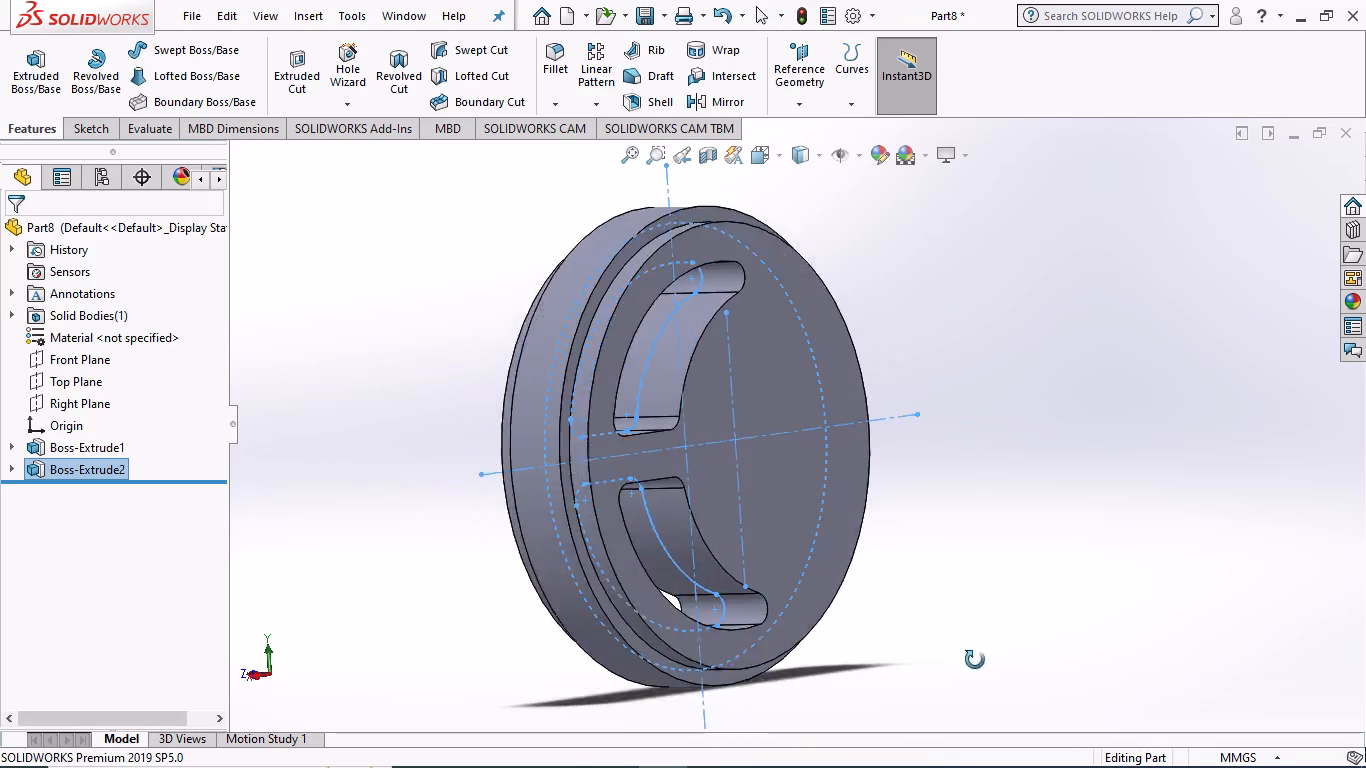
pyautogui.moveTo(975, 660); pyautogui.dragTo(1156, 630, button='middle')
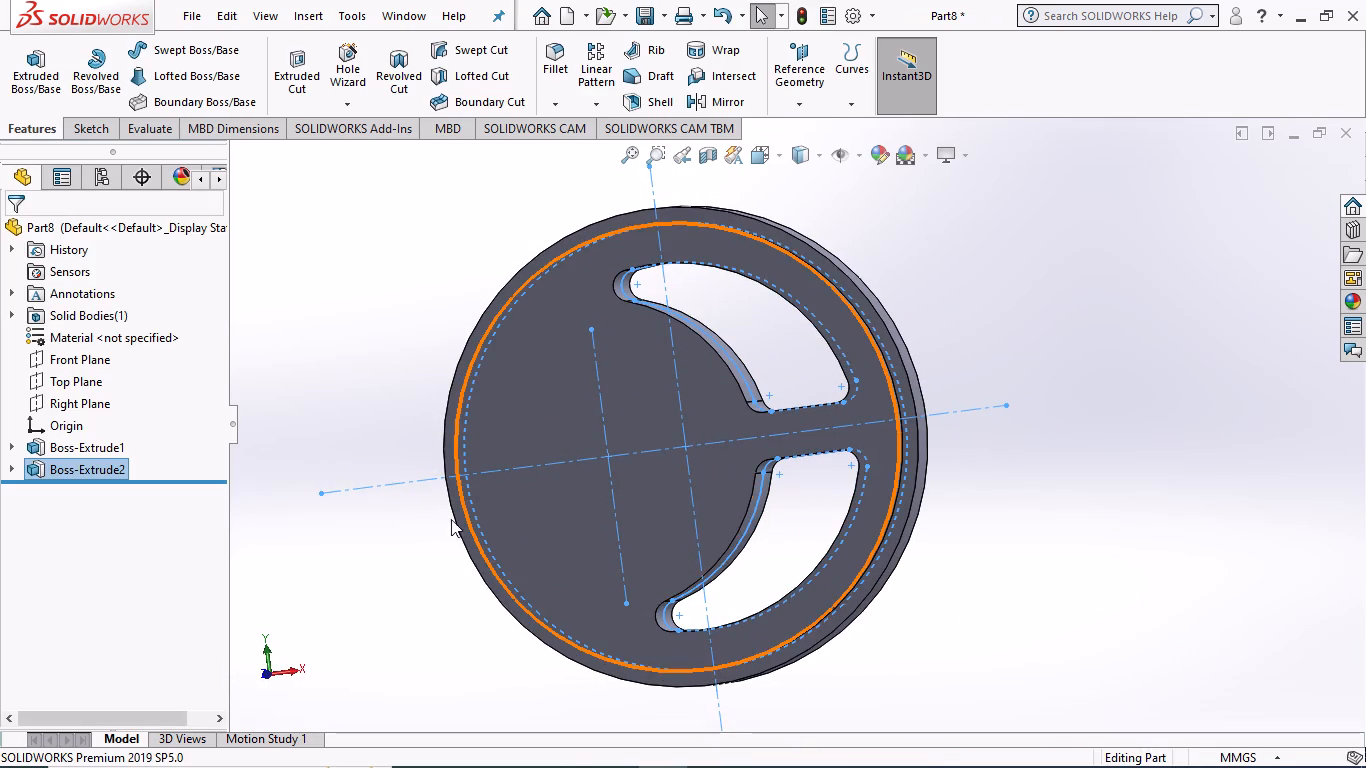
pyautogui.click(333, 538)
pyautogui.scroll(1, 827, 594)
pyautogui.moveTo(1047, 606); pyautogui.dragTo(1066, 599, button='middle')
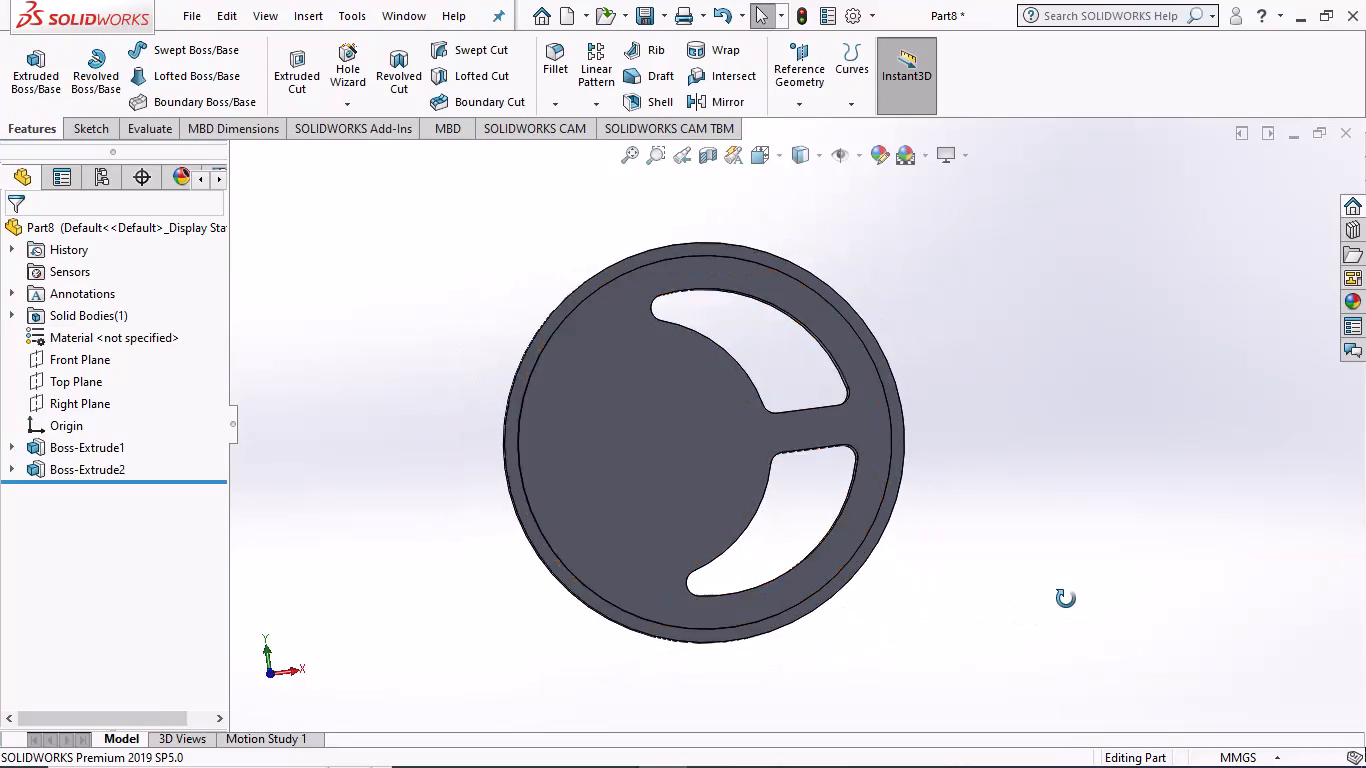
pyautogui.moveTo(1066, 599); pyautogui.dragTo(752, 707, button='middle')
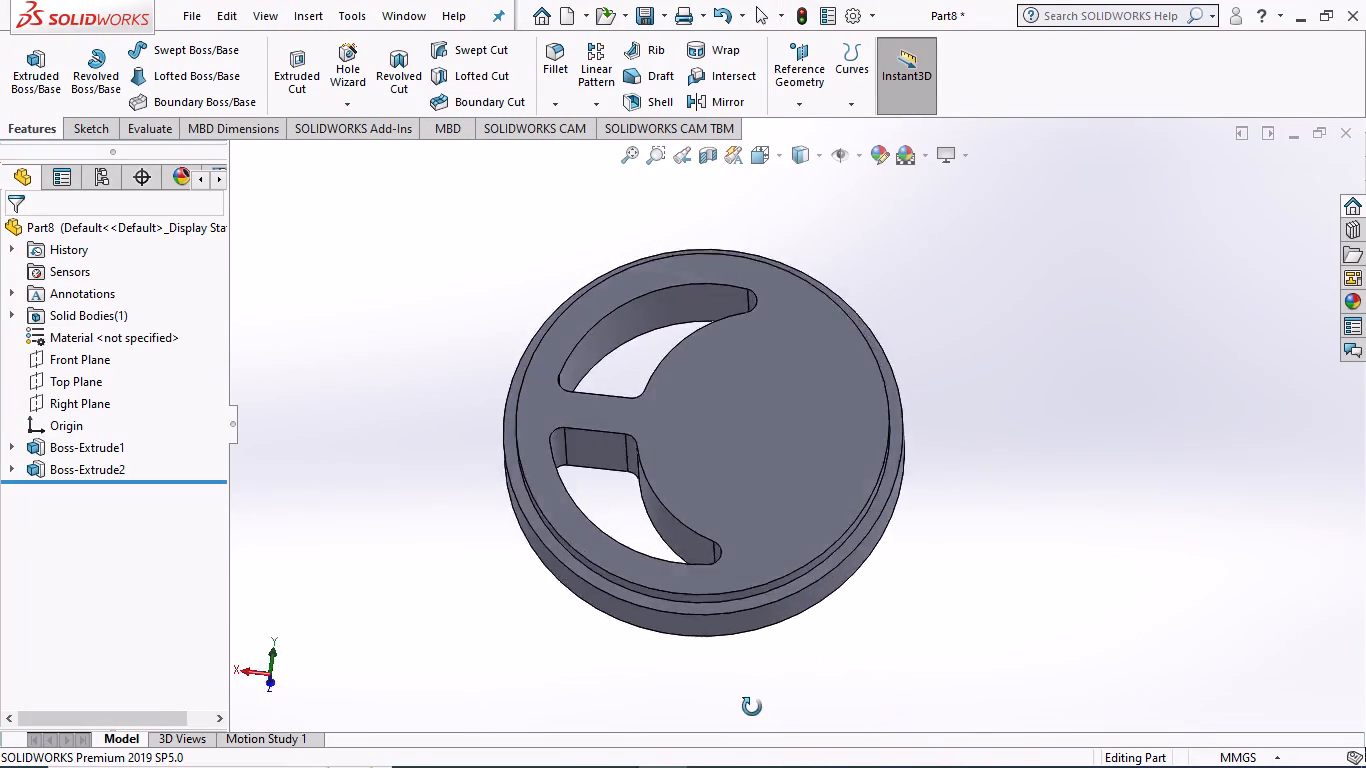
pyautogui.moveTo(752, 707); pyautogui.dragTo(1040, 733, button='middle')
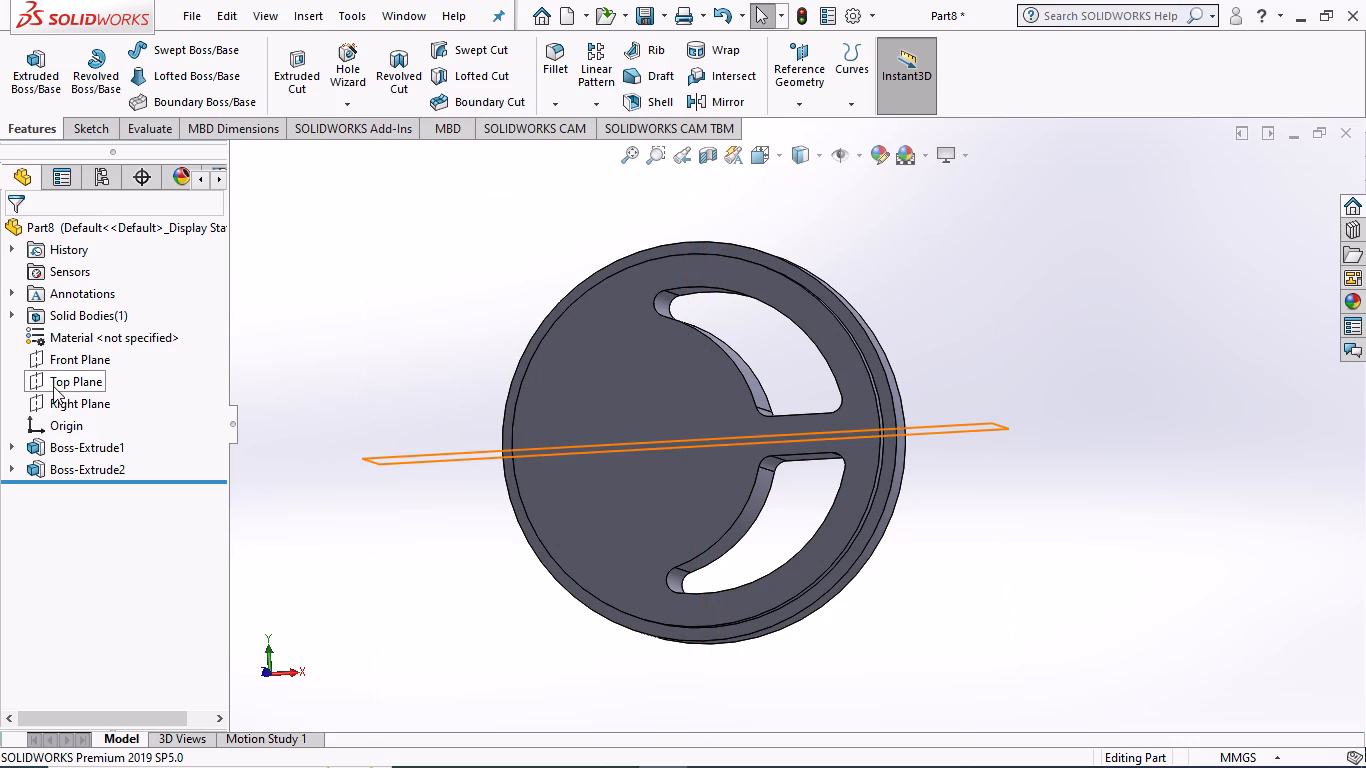
# Start a sketch on the Front Plane and draw a vertical centerline about 229 mm long through the origin.
pyautogui.click(64, 356)
pyautogui.click(80, 322)
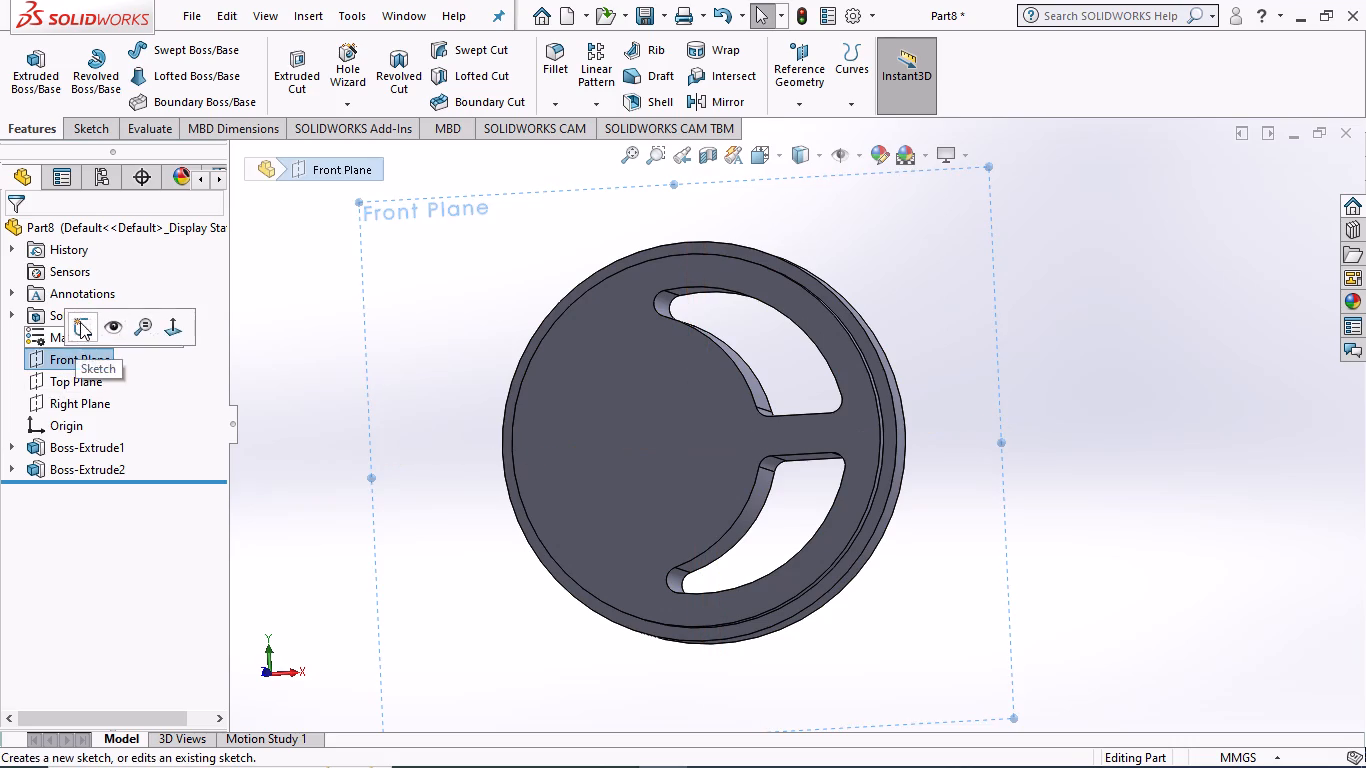
pyautogui.click(756, 150)
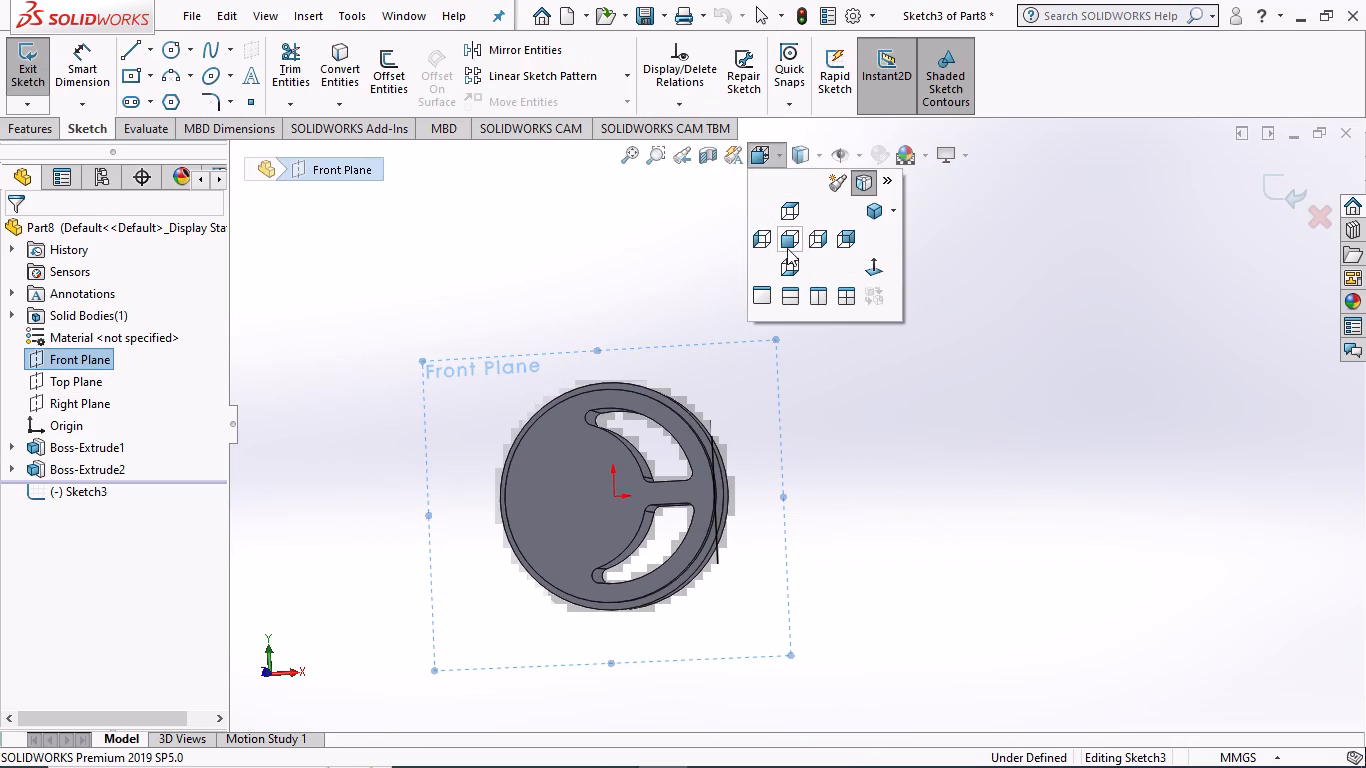
pyautogui.click(792, 245)
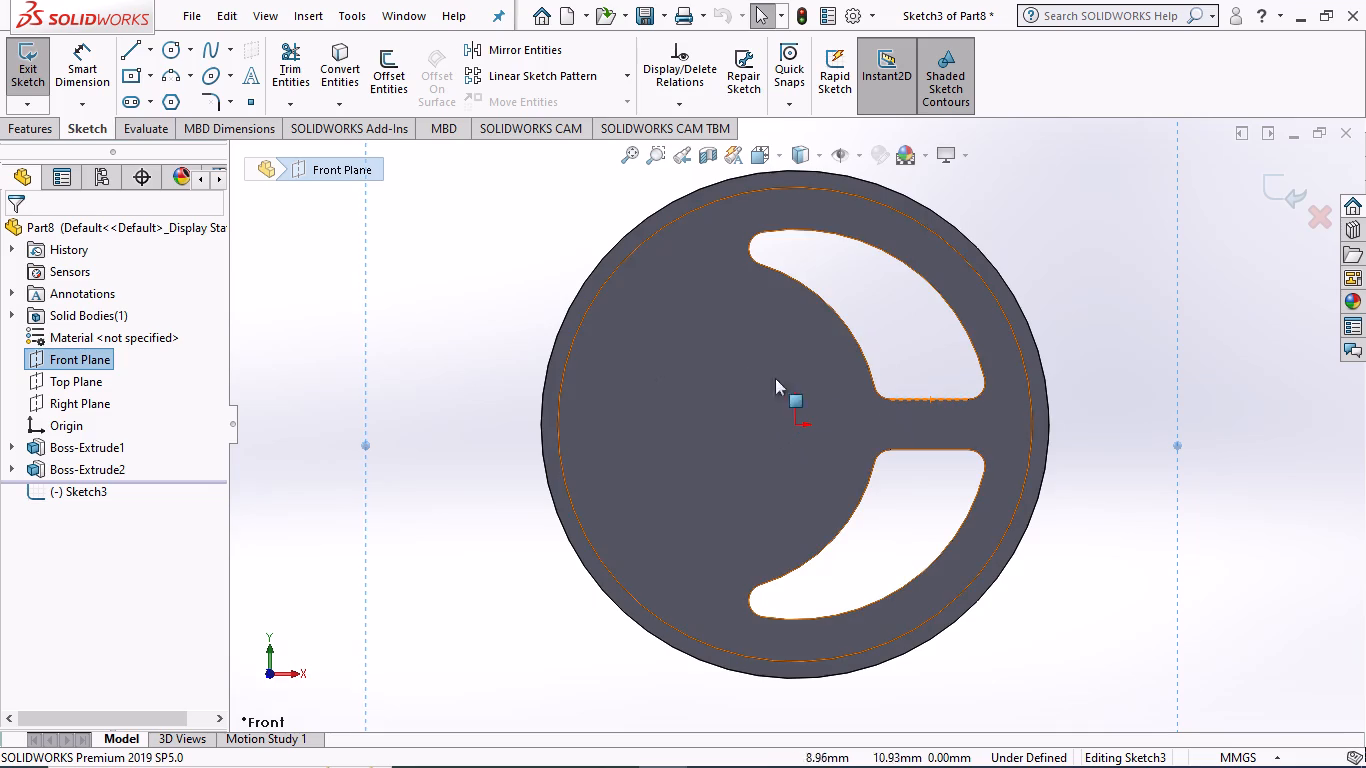
pyautogui.click(152, 46)
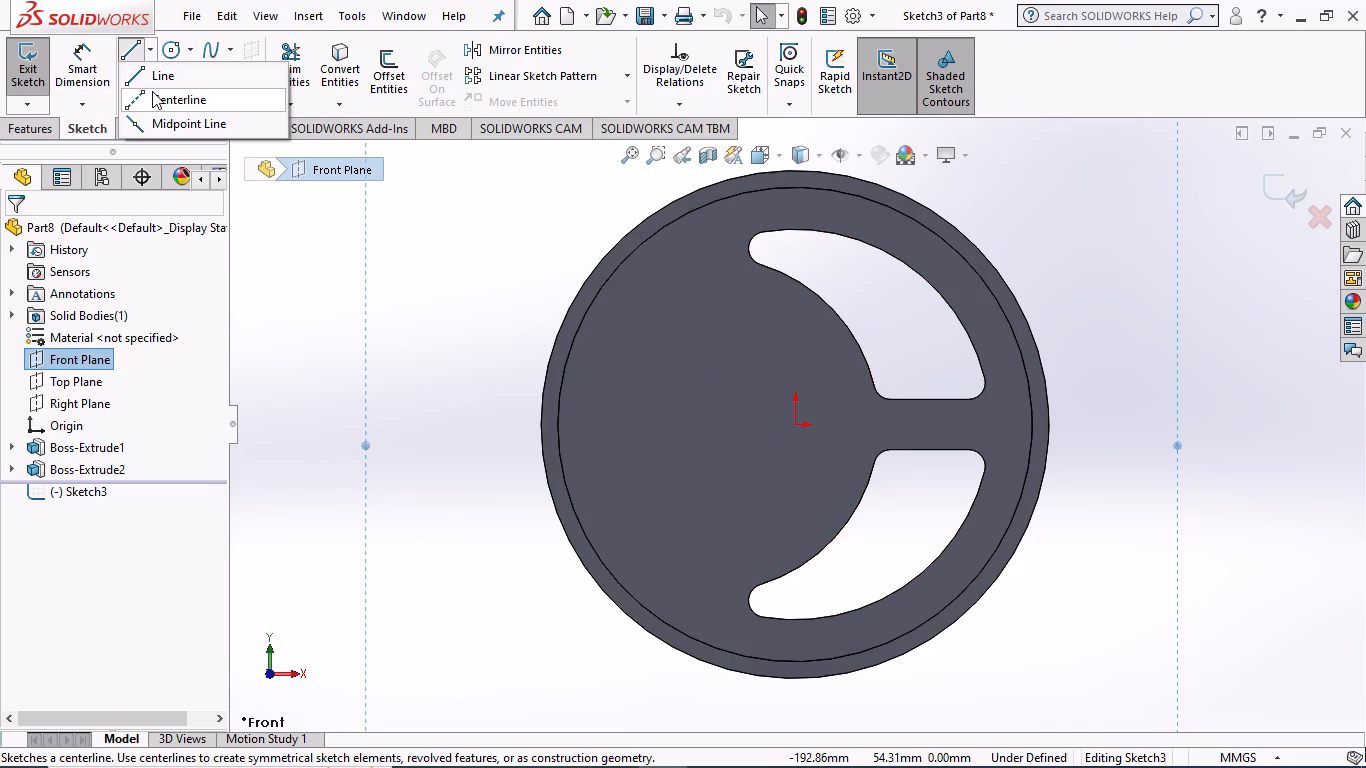
pyautogui.click(153, 93)
pyautogui.scroll(1, 767, 258)
pyautogui.scroll(1, 792, 181)
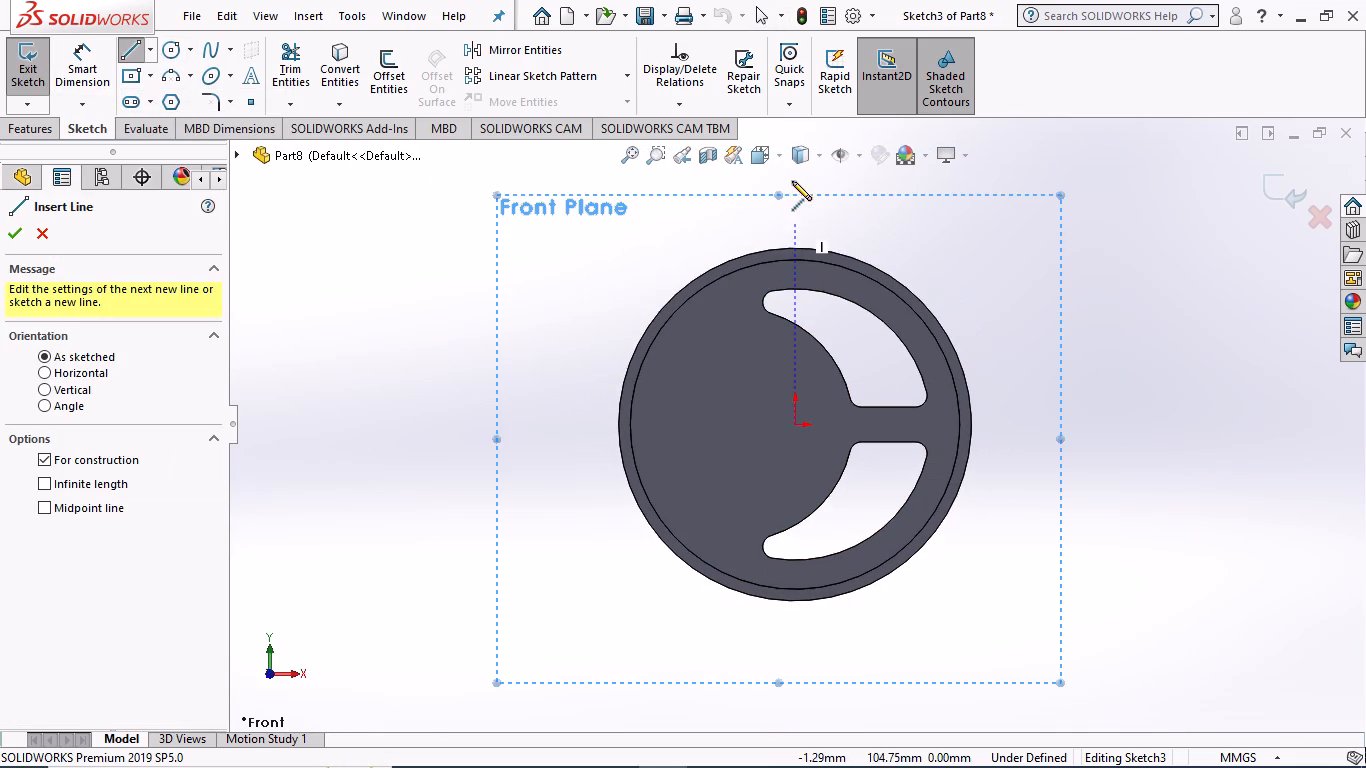
pyautogui.click(795, 212)
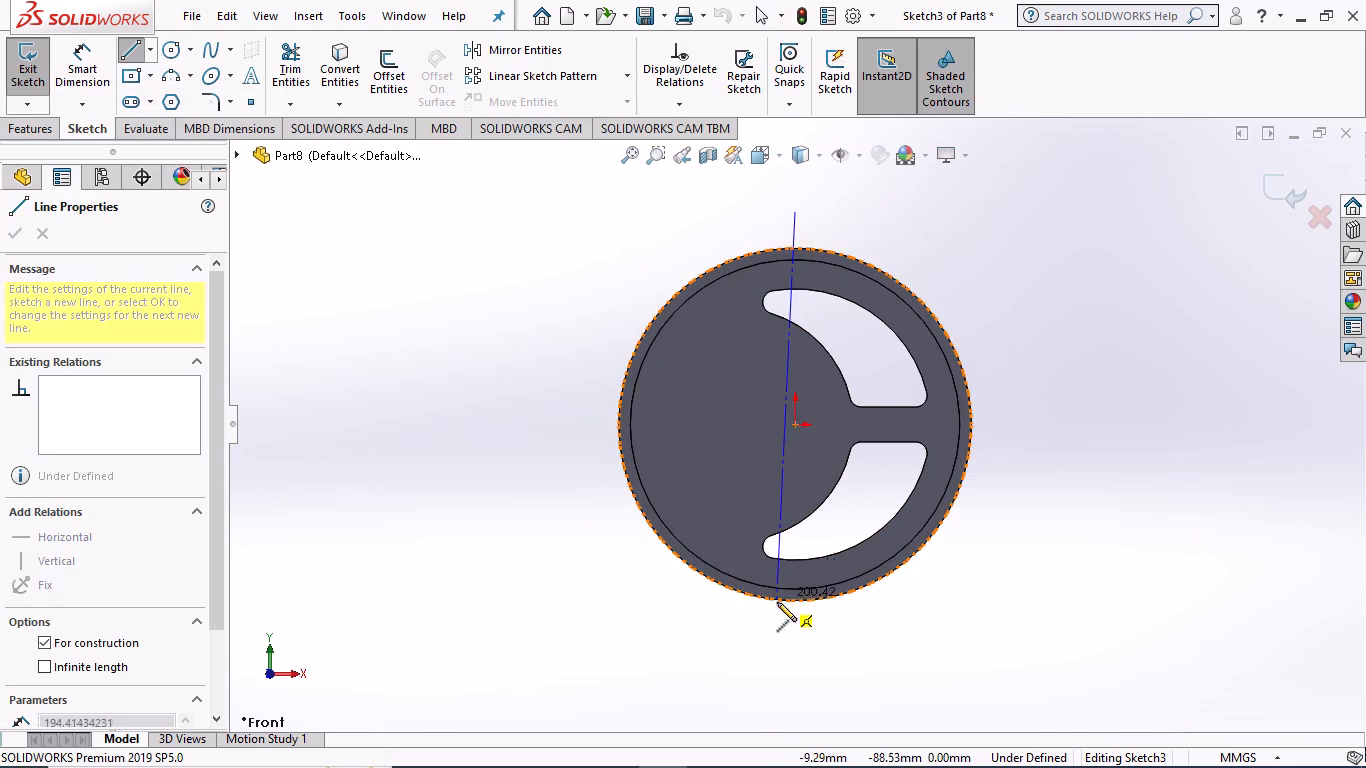
pyautogui.click(792, 656)
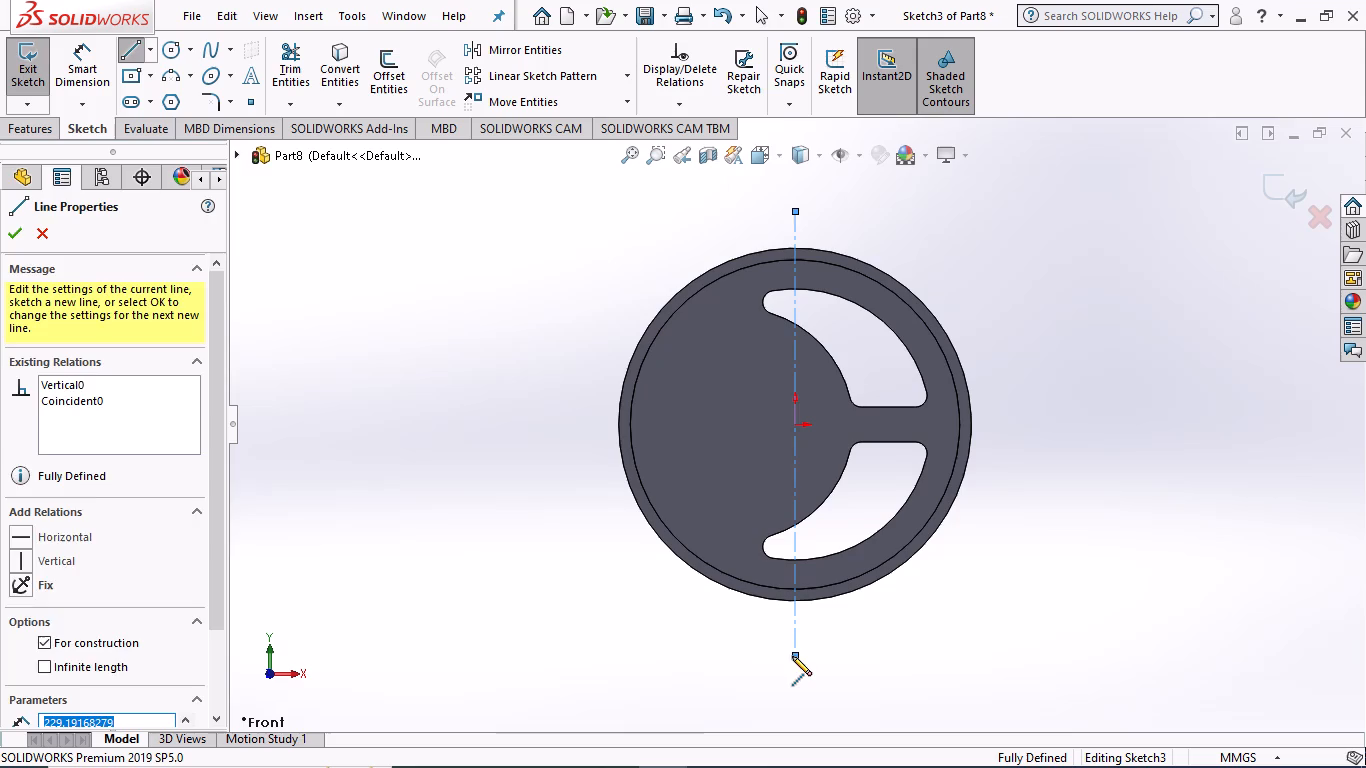
pyautogui.press('Escape')
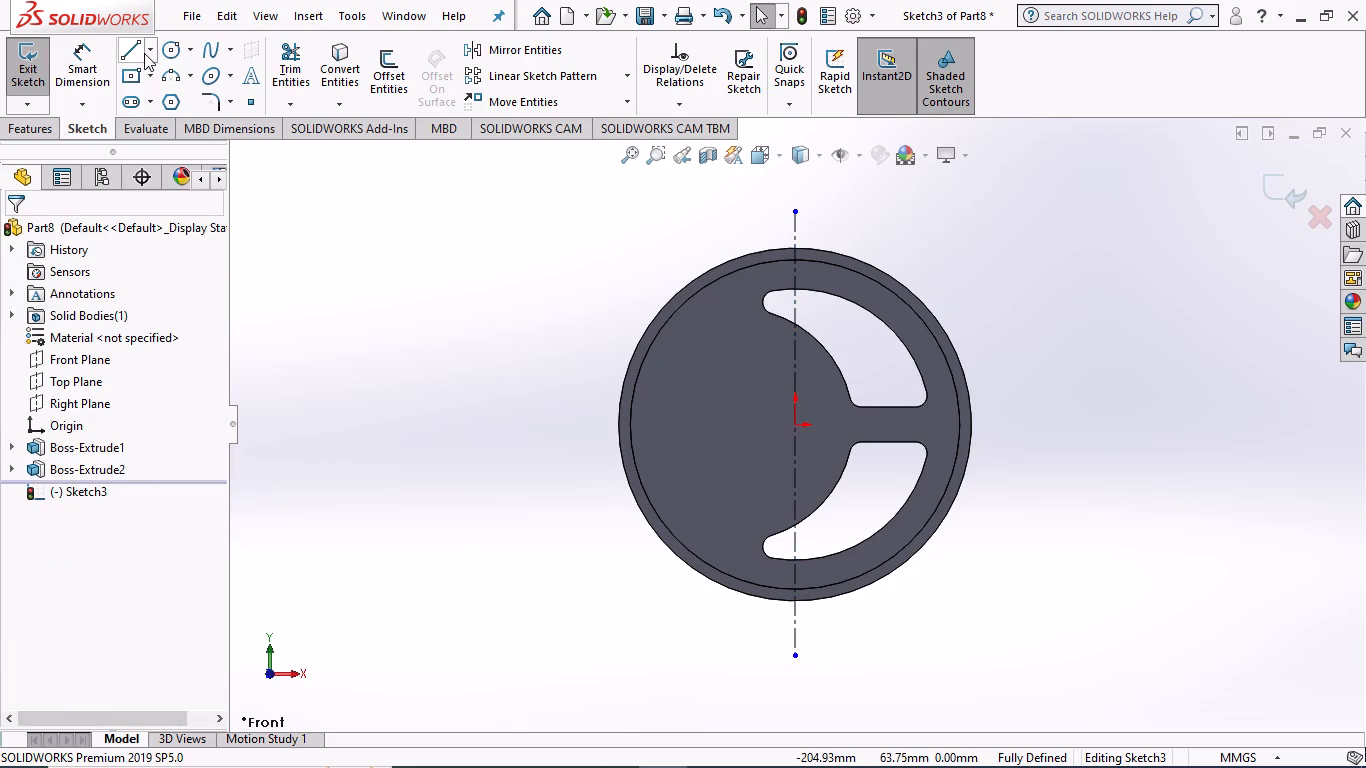
# Draw a horizontal centerline about 361 mm long through the origin, extending past both sides of the disc.
pyautogui.click(149, 47)
pyautogui.click(142, 92)
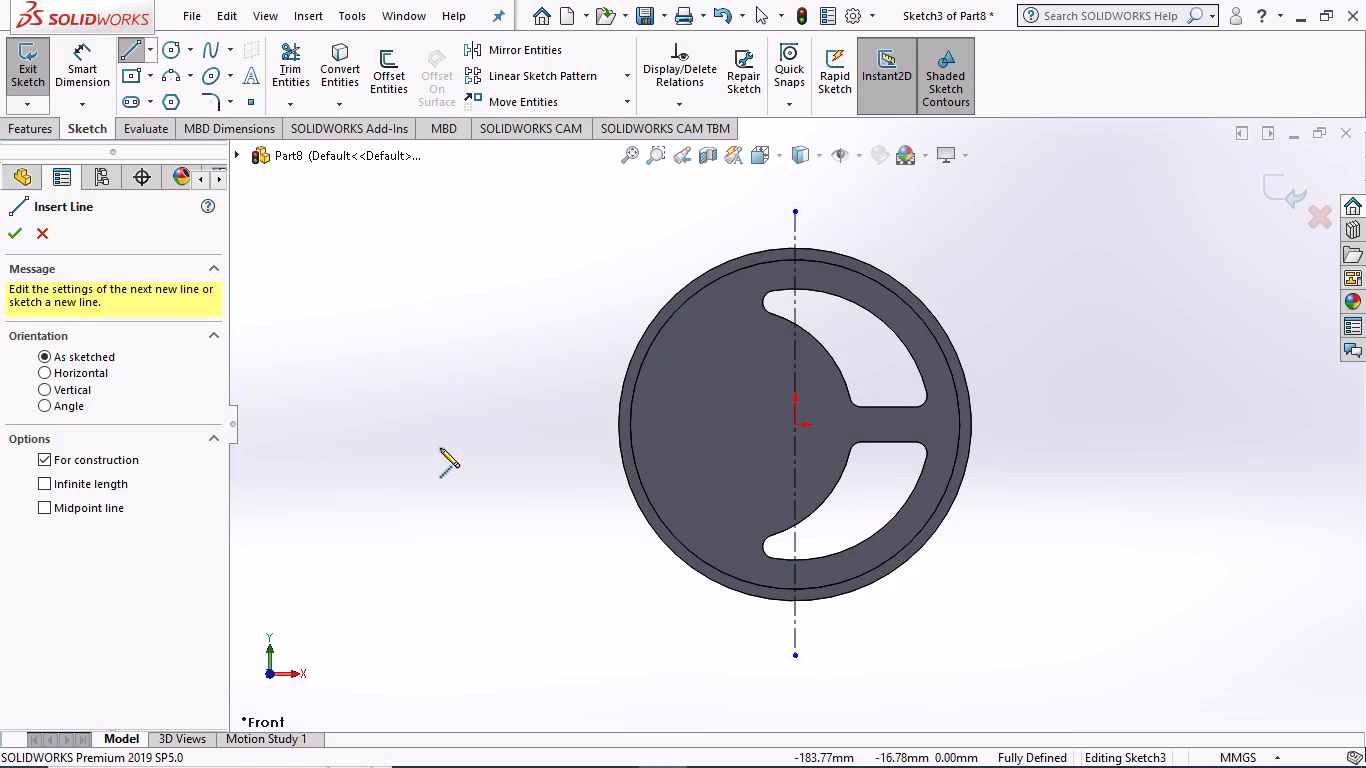
pyautogui.click(443, 426)
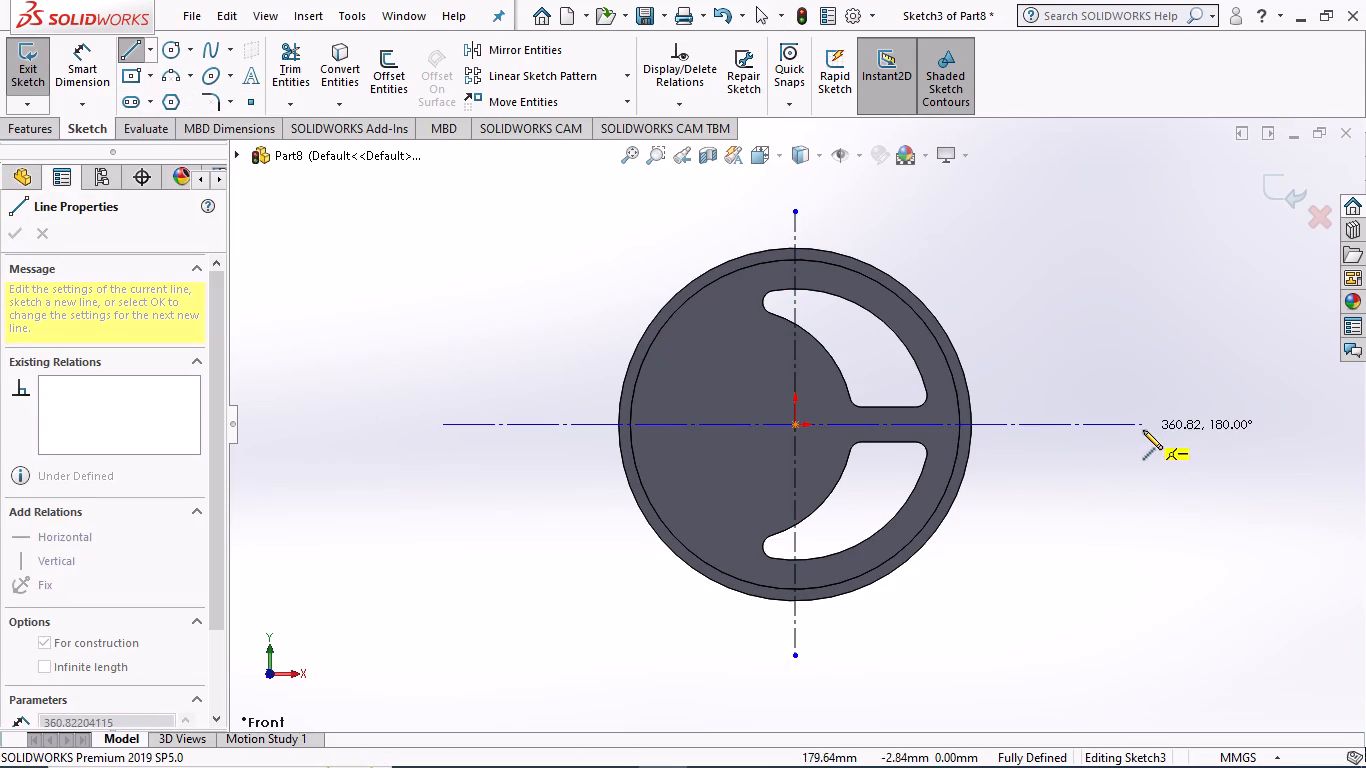
pyautogui.click(1143, 430)
pyautogui.press('Escape')
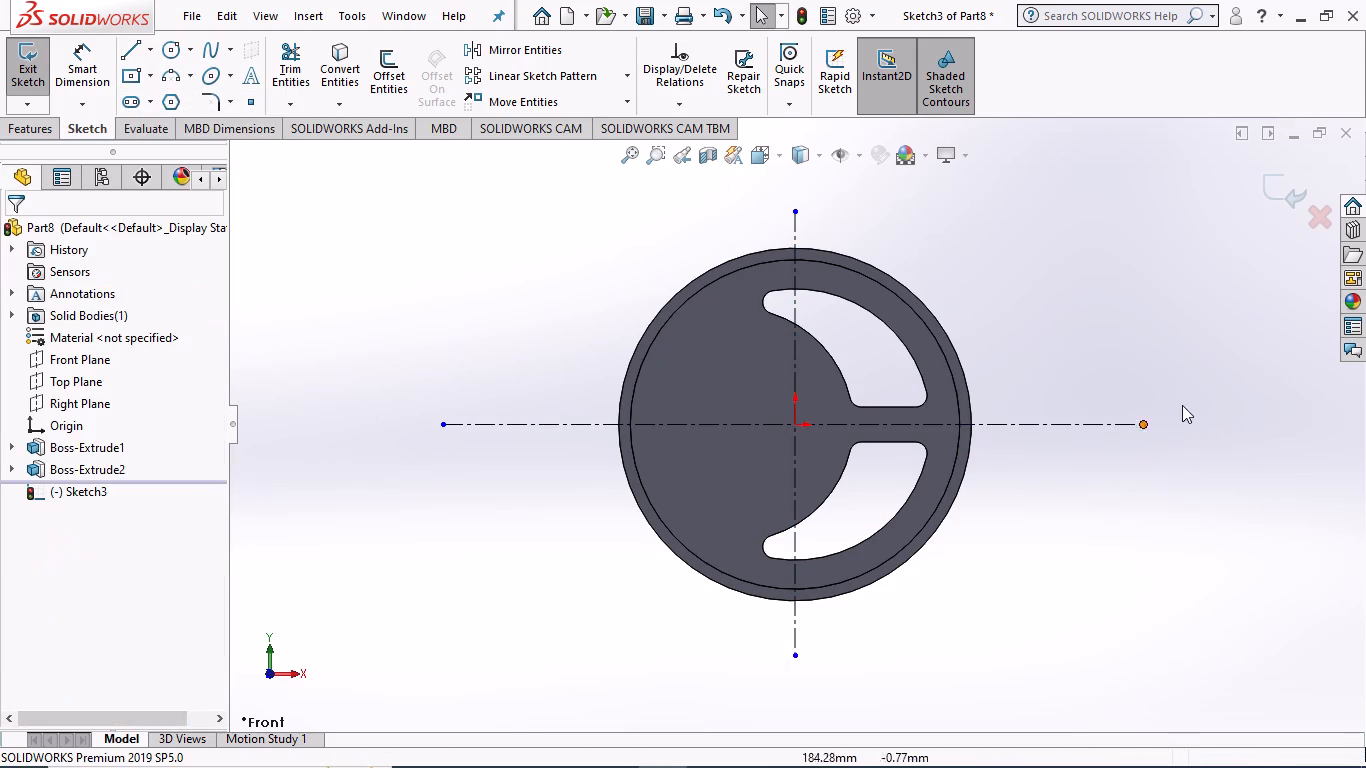
# Draw a vertical centerline about 229 mm long, parallel to the origin centerline and about 30 mm toward negative X.
pyautogui.click(150, 47)
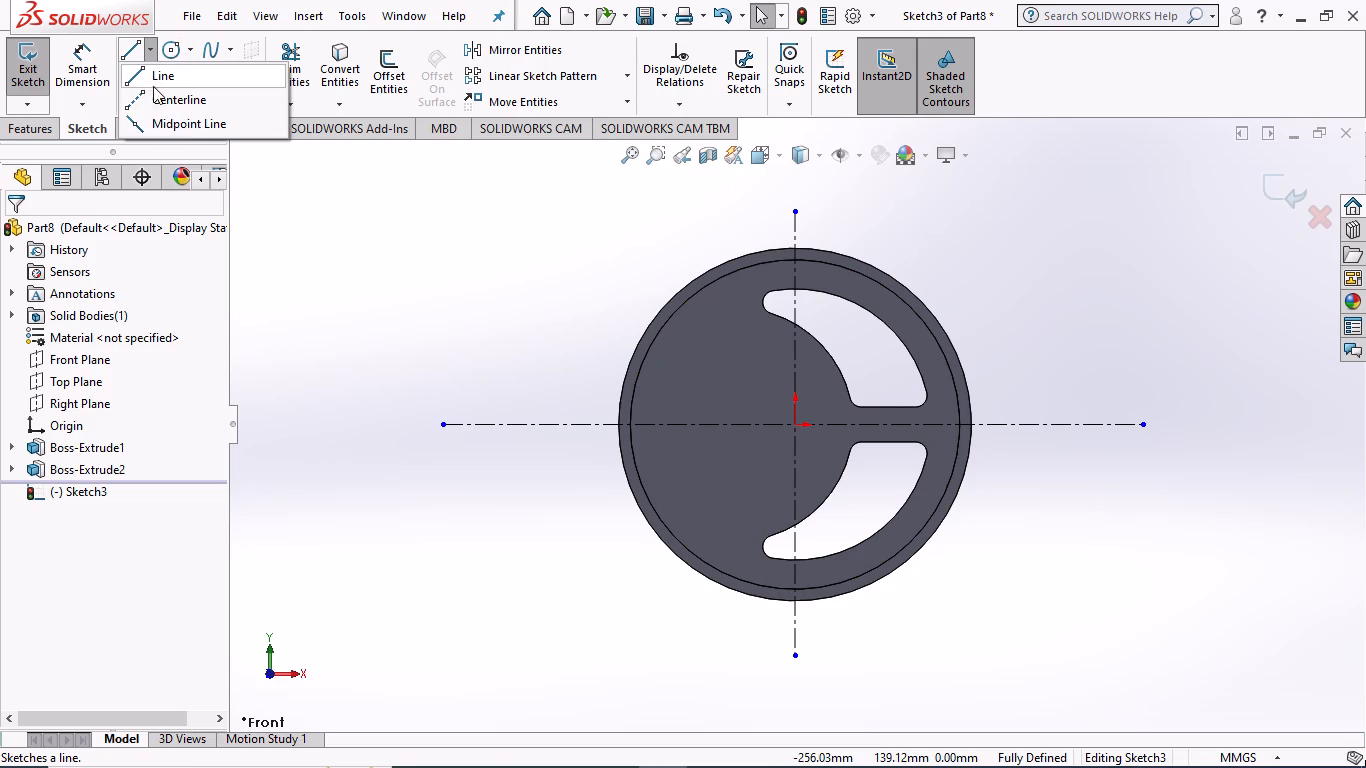
pyautogui.click(155, 99)
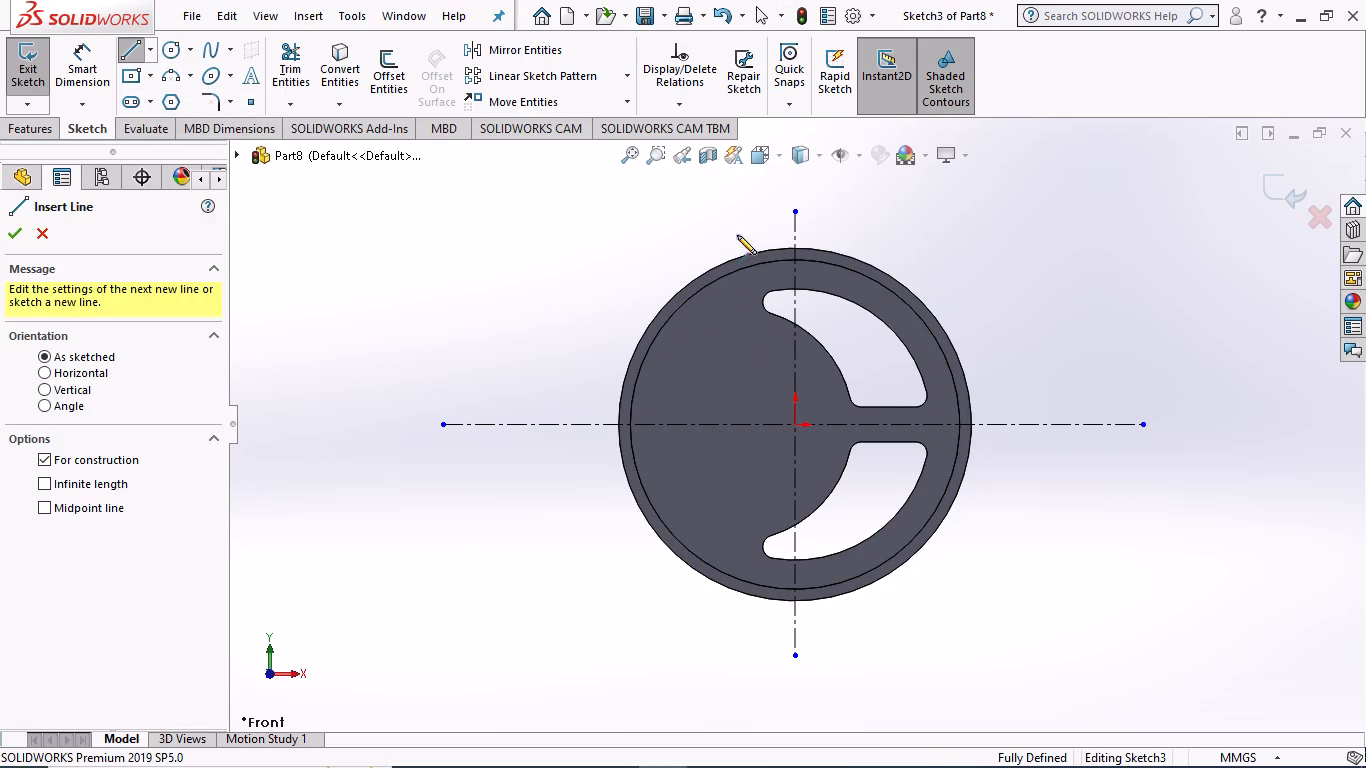
pyautogui.click(736, 210)
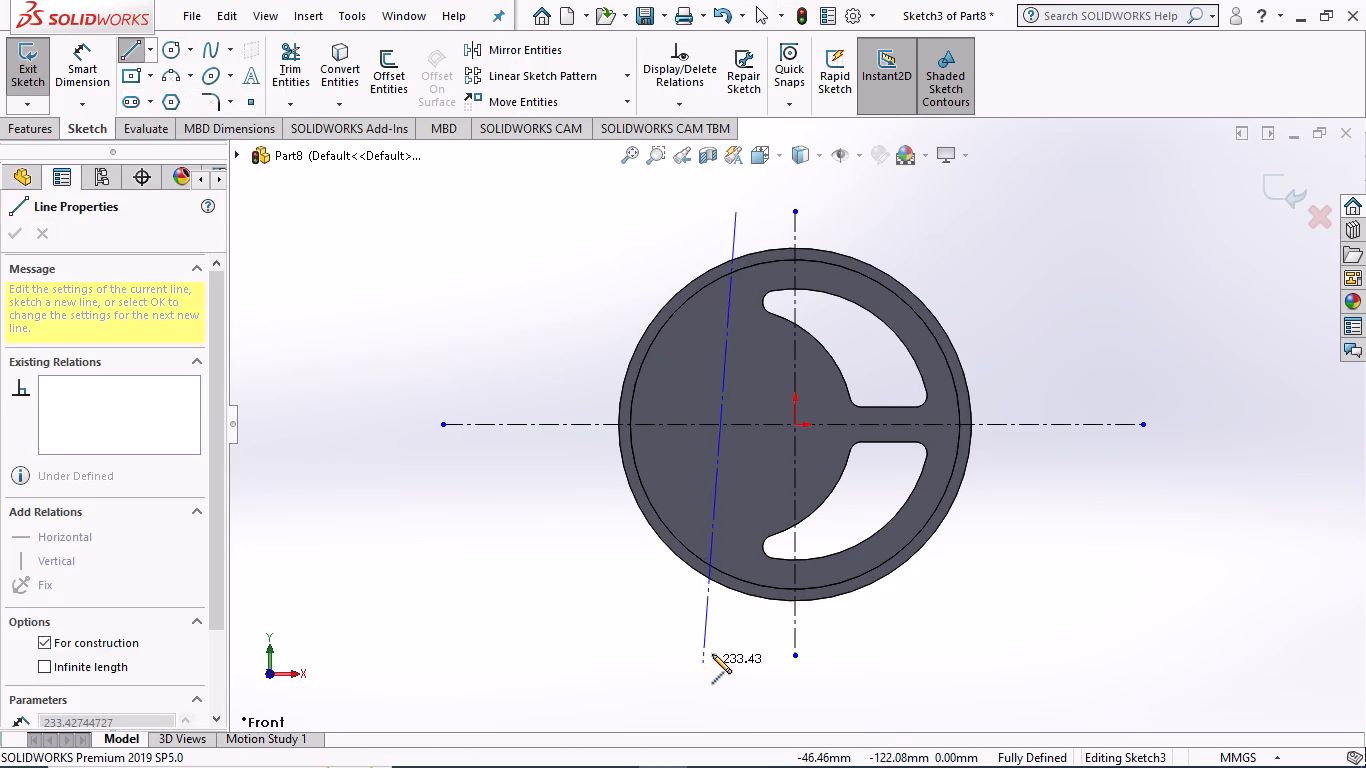
pyautogui.click(731, 657)
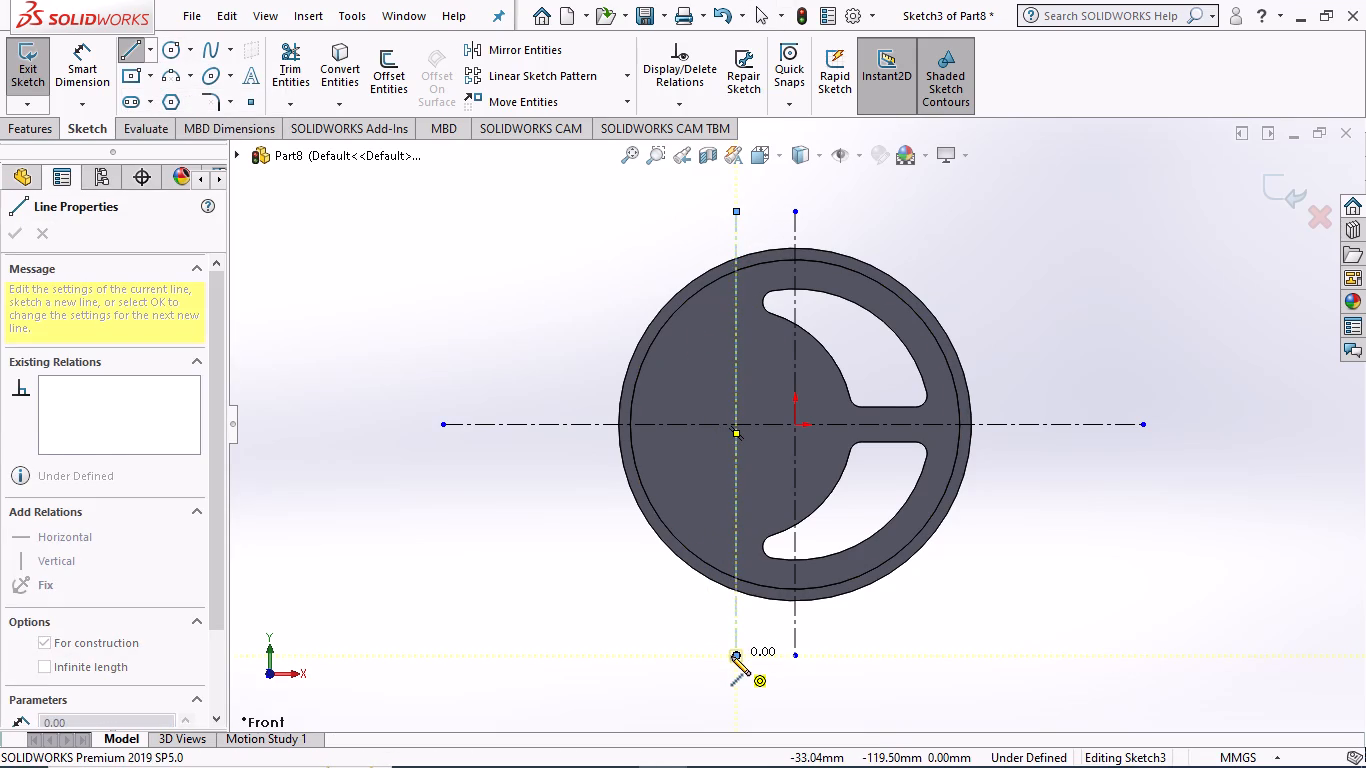
pyautogui.press('Escape')
# Dimension the spacing between the two vertical centerlines and set it to 30 mm.
pyautogui.click(78, 65)
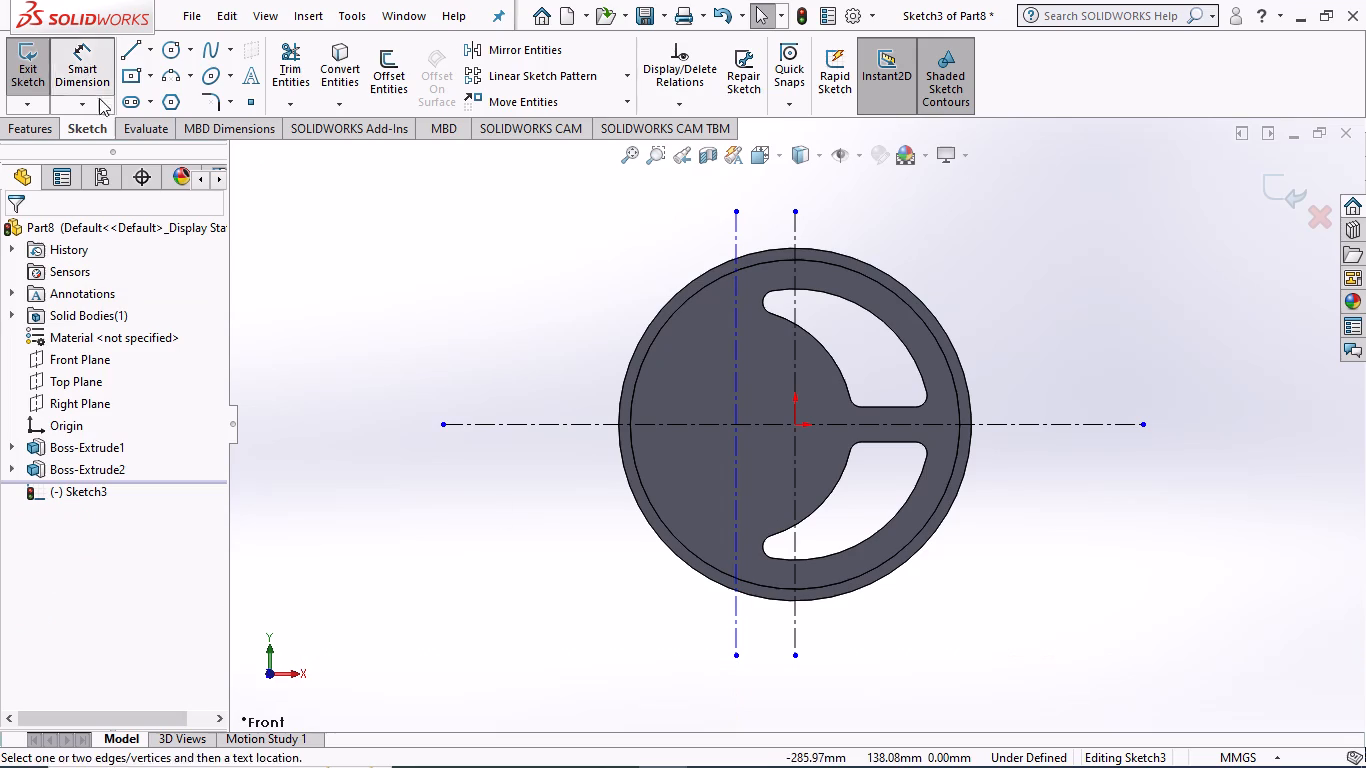
pyautogui.click(735, 606)
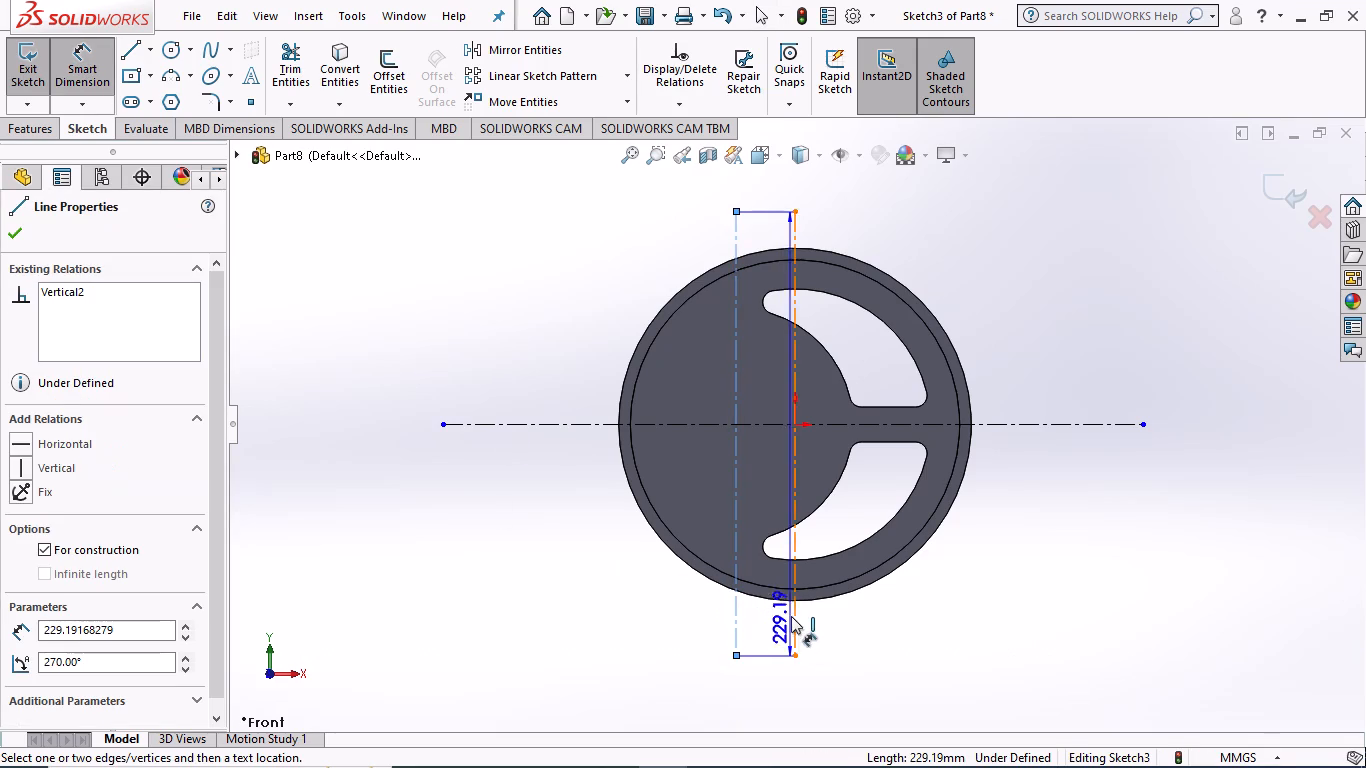
pyautogui.click(795, 611)
pyautogui.click(765, 657)
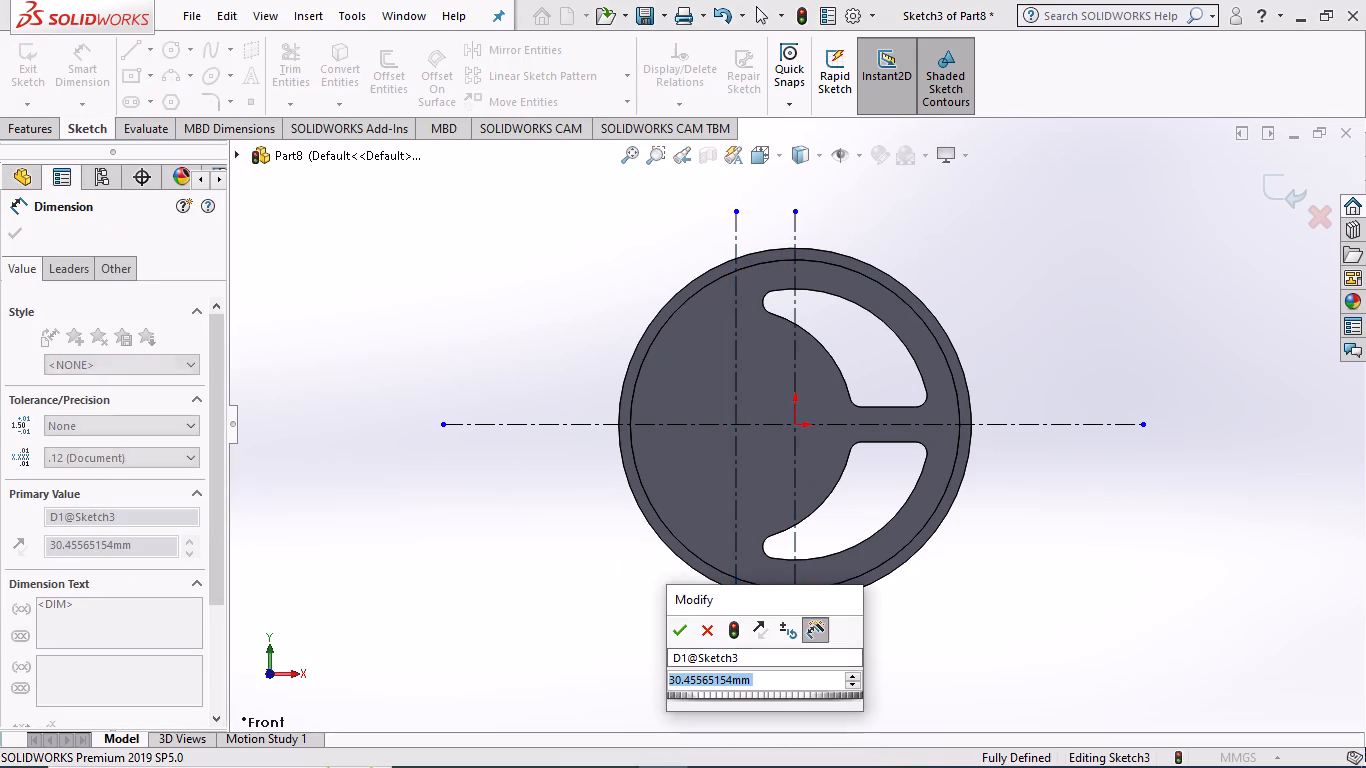
pyautogui.write('30')
pyautogui.press('Return')
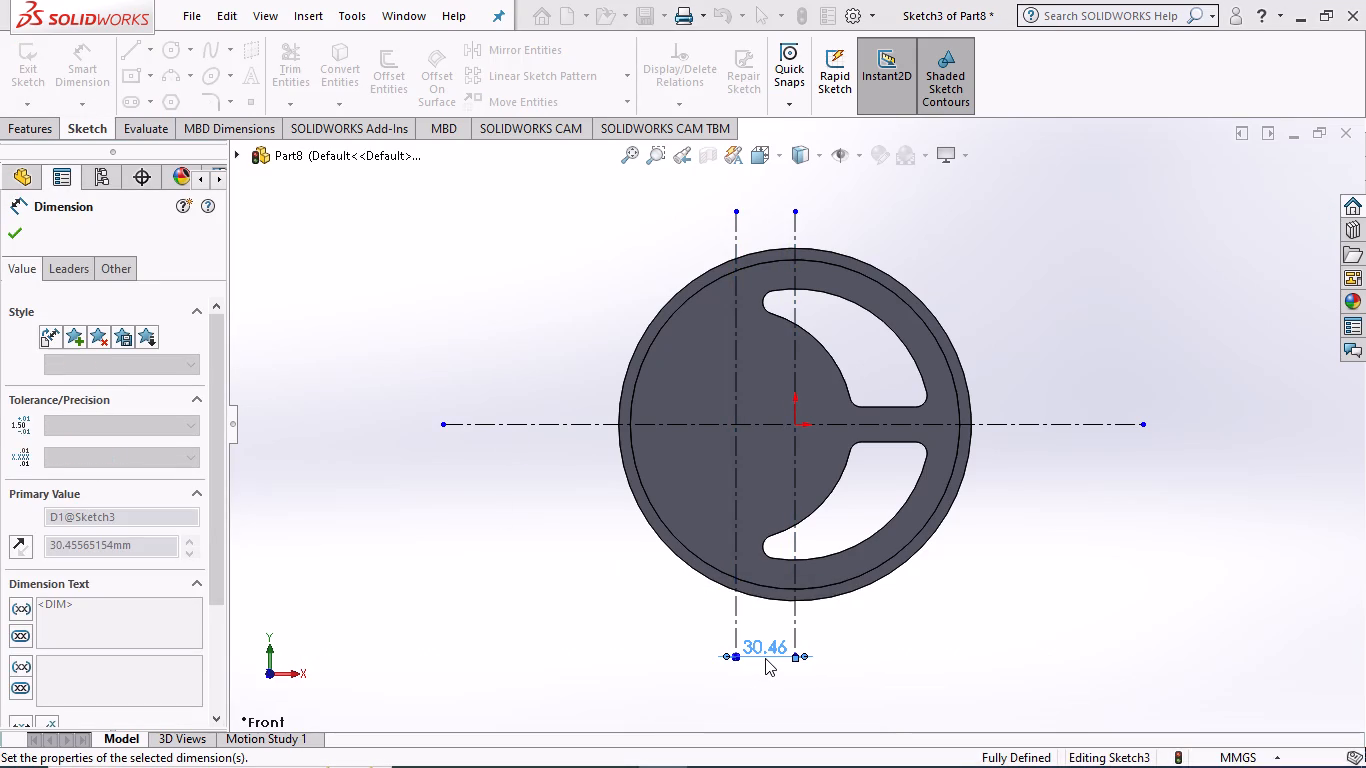
pyautogui.click(20, 232)
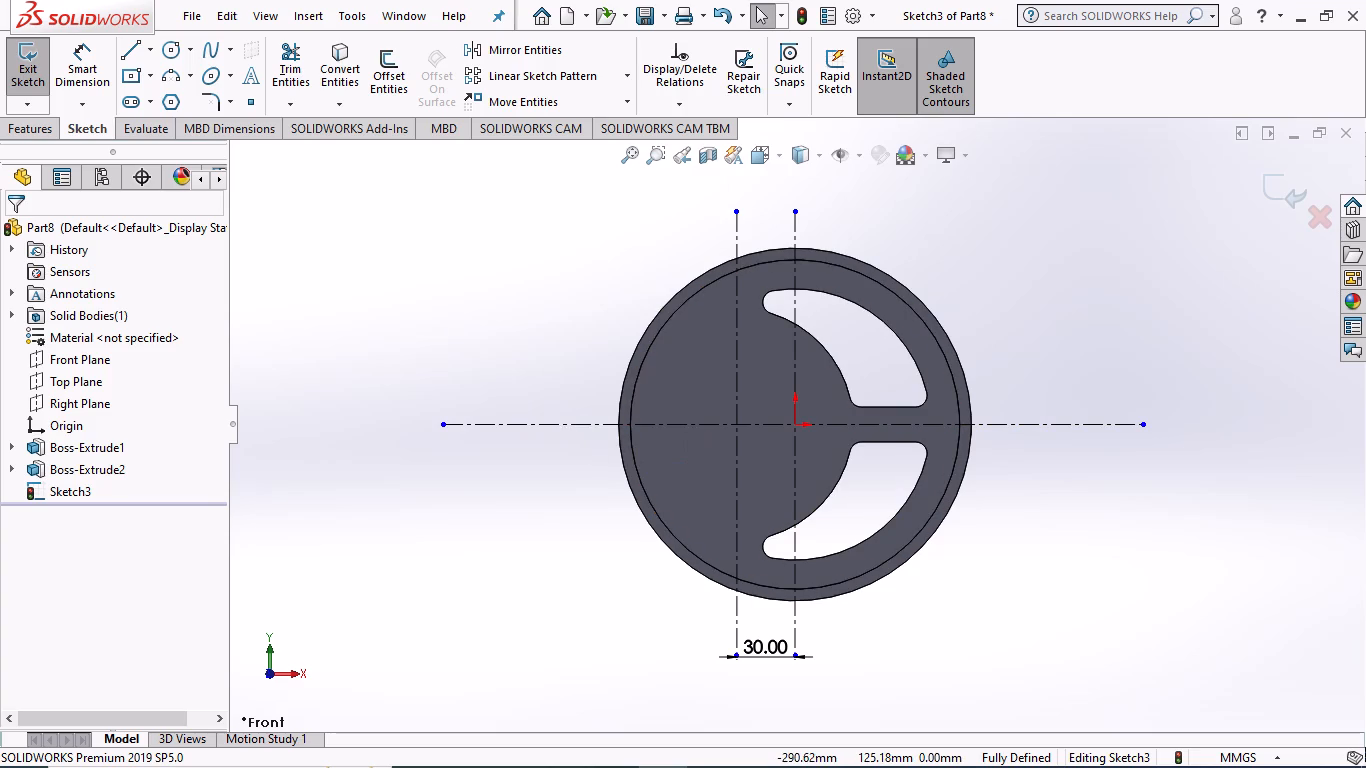
# Draw two concentric circles with radii about 46 mm and 32 mm, centred where the offset vertical centerline crosses the horizontal one.
pyautogui.click(163, 52)
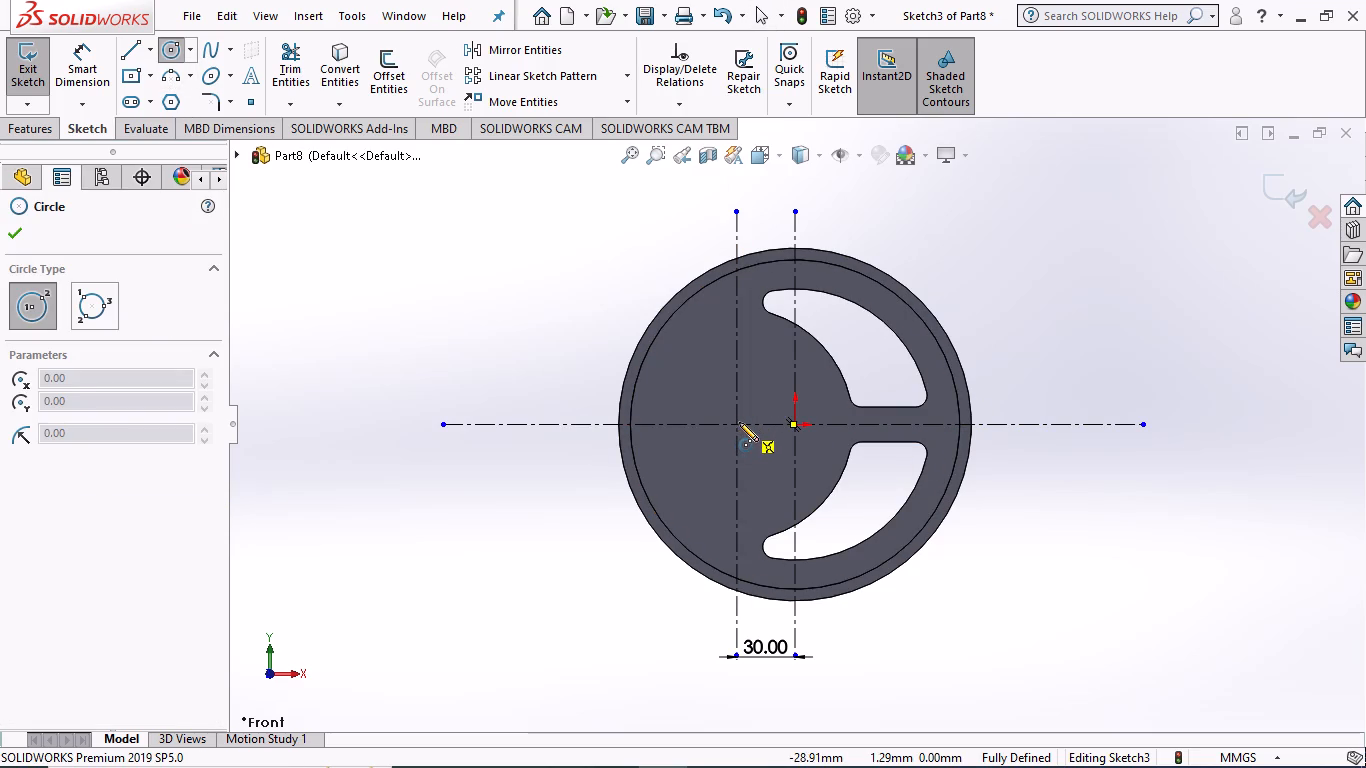
pyautogui.click(739, 424)
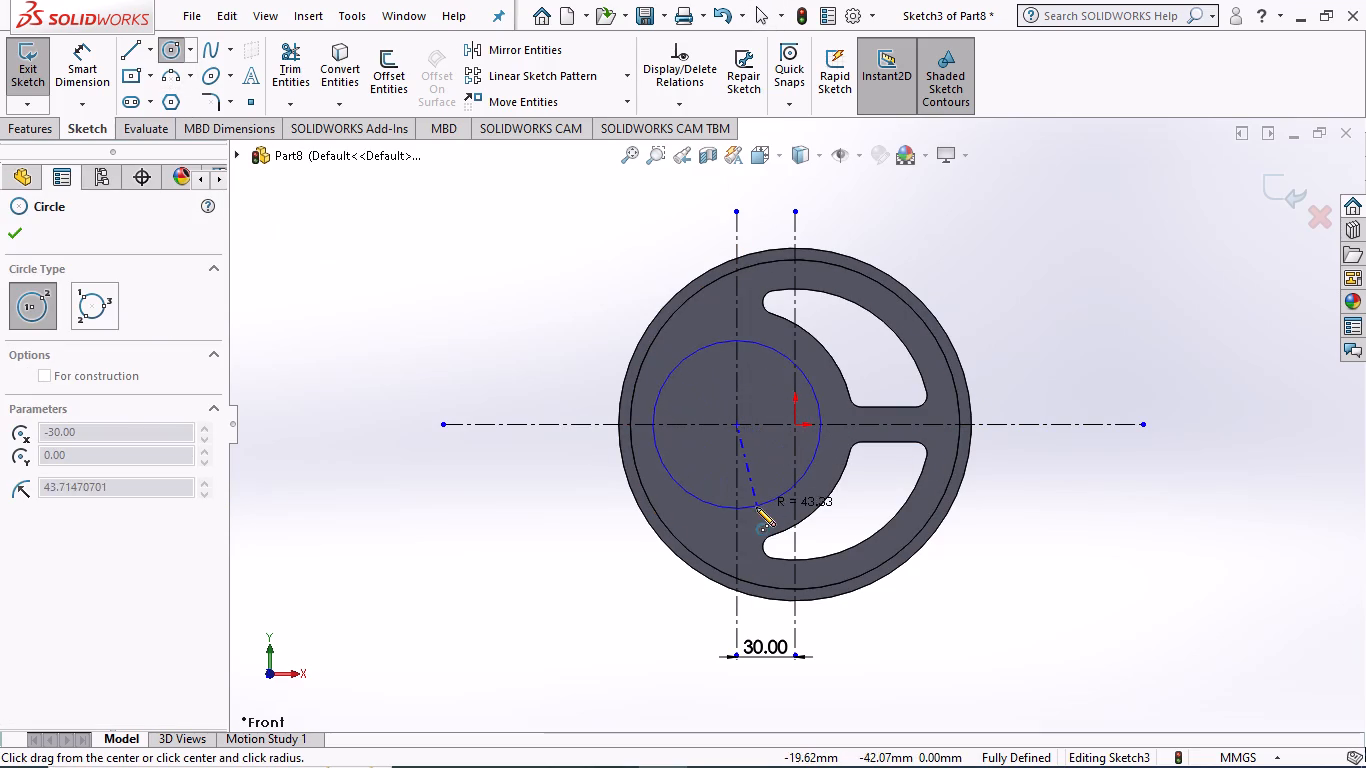
pyautogui.click(774, 506)
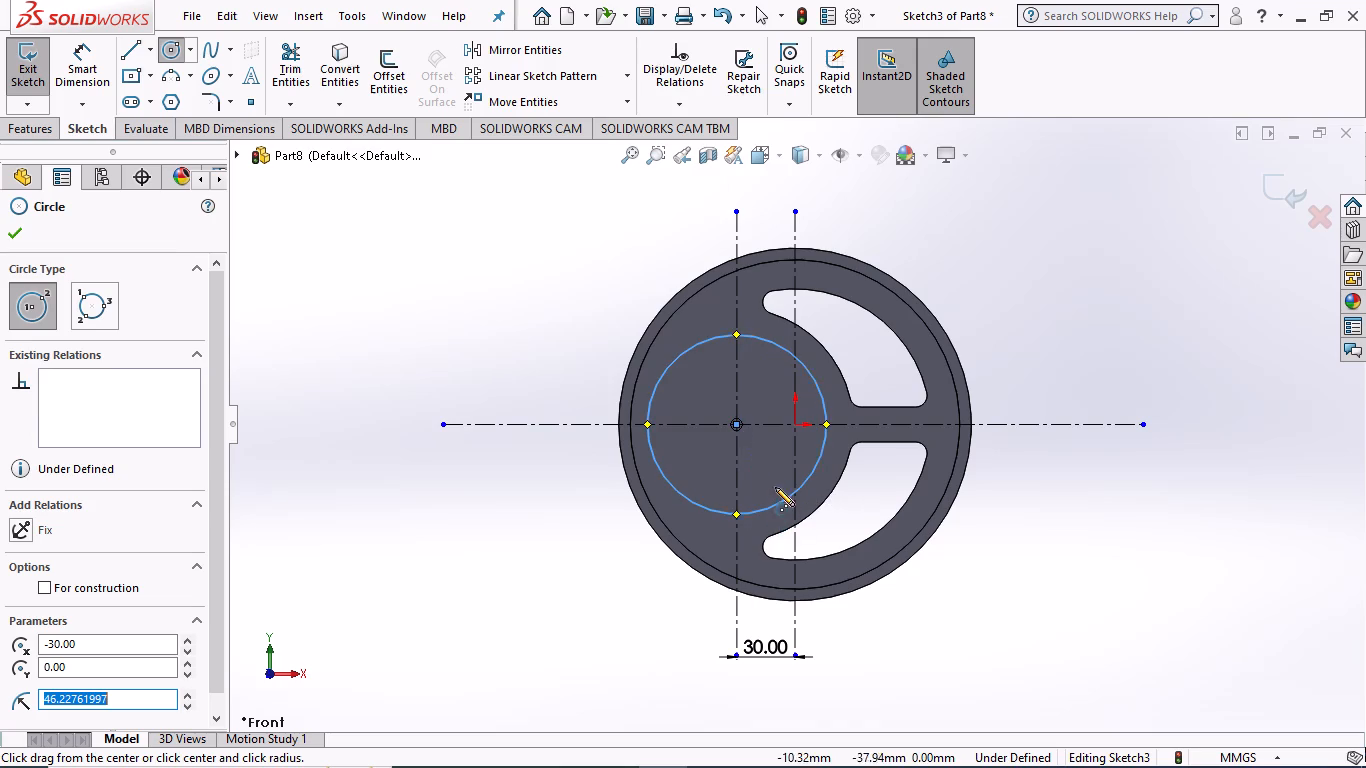
pyautogui.click(736, 425)
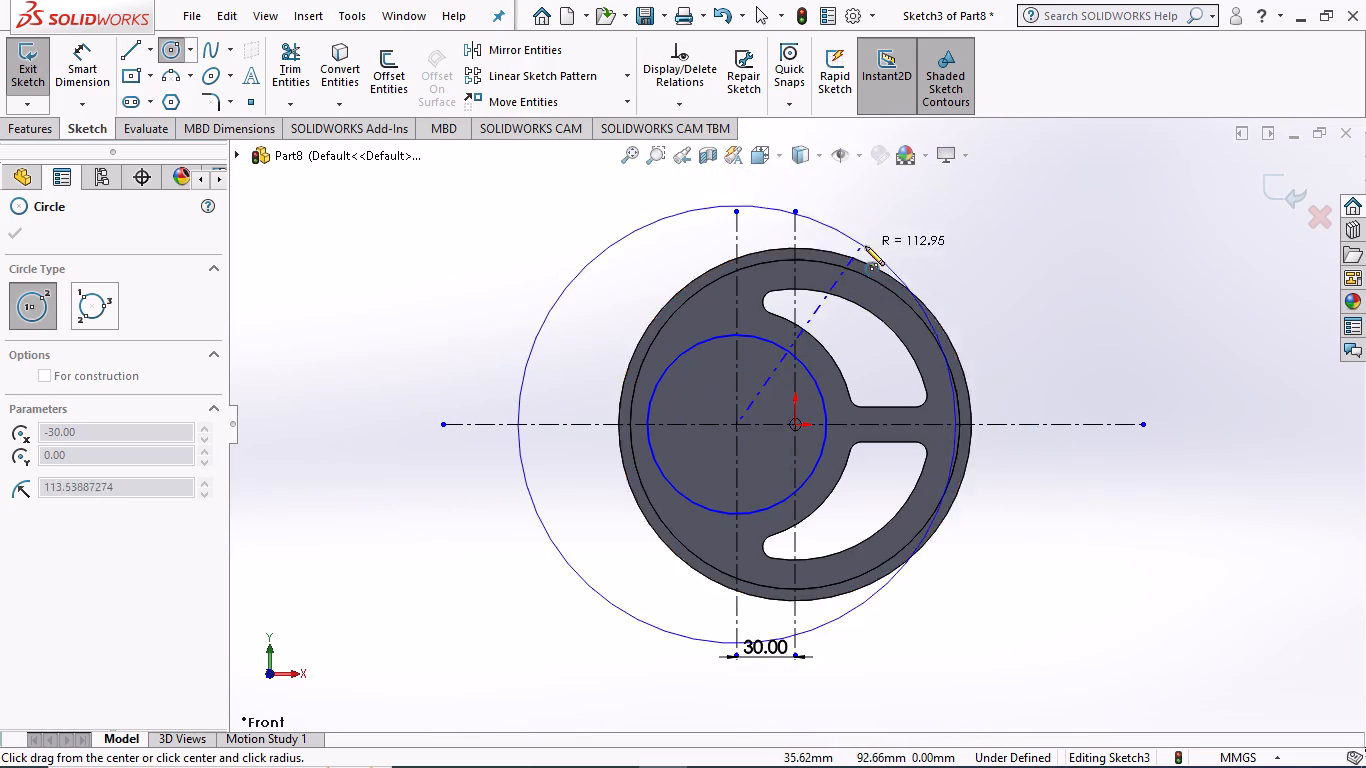
pyautogui.click(780, 381)
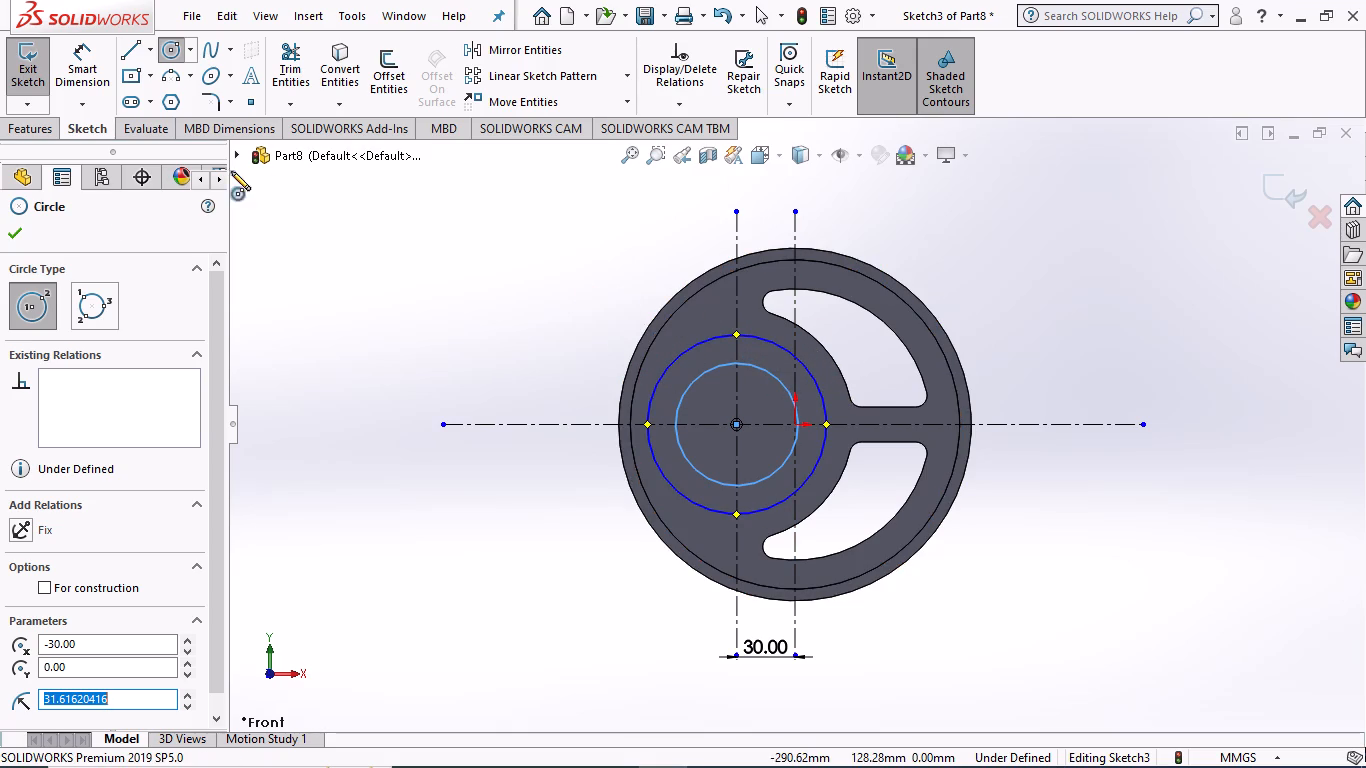
# Dimension the larger concentric circle's diameter and set it to 96 mm.
pyautogui.click(95, 89)
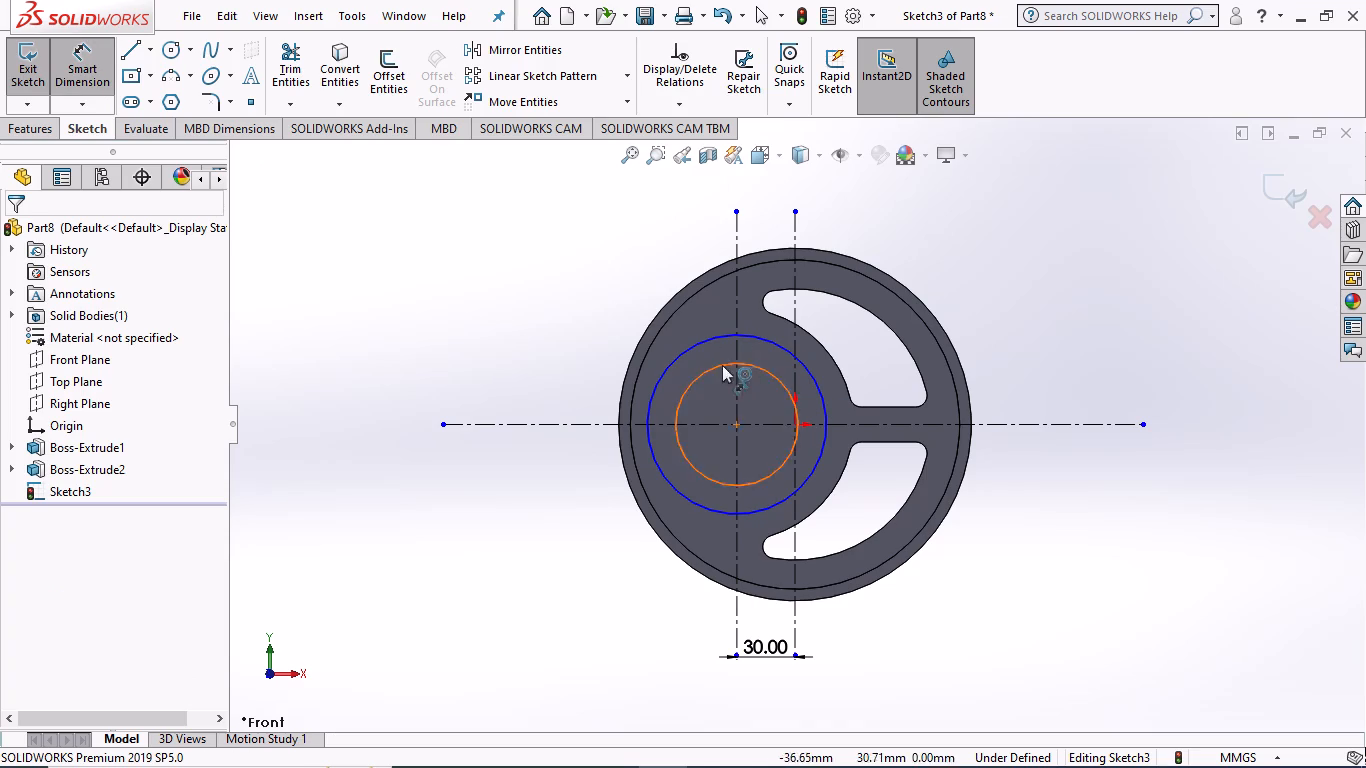
pyautogui.click(670, 359)
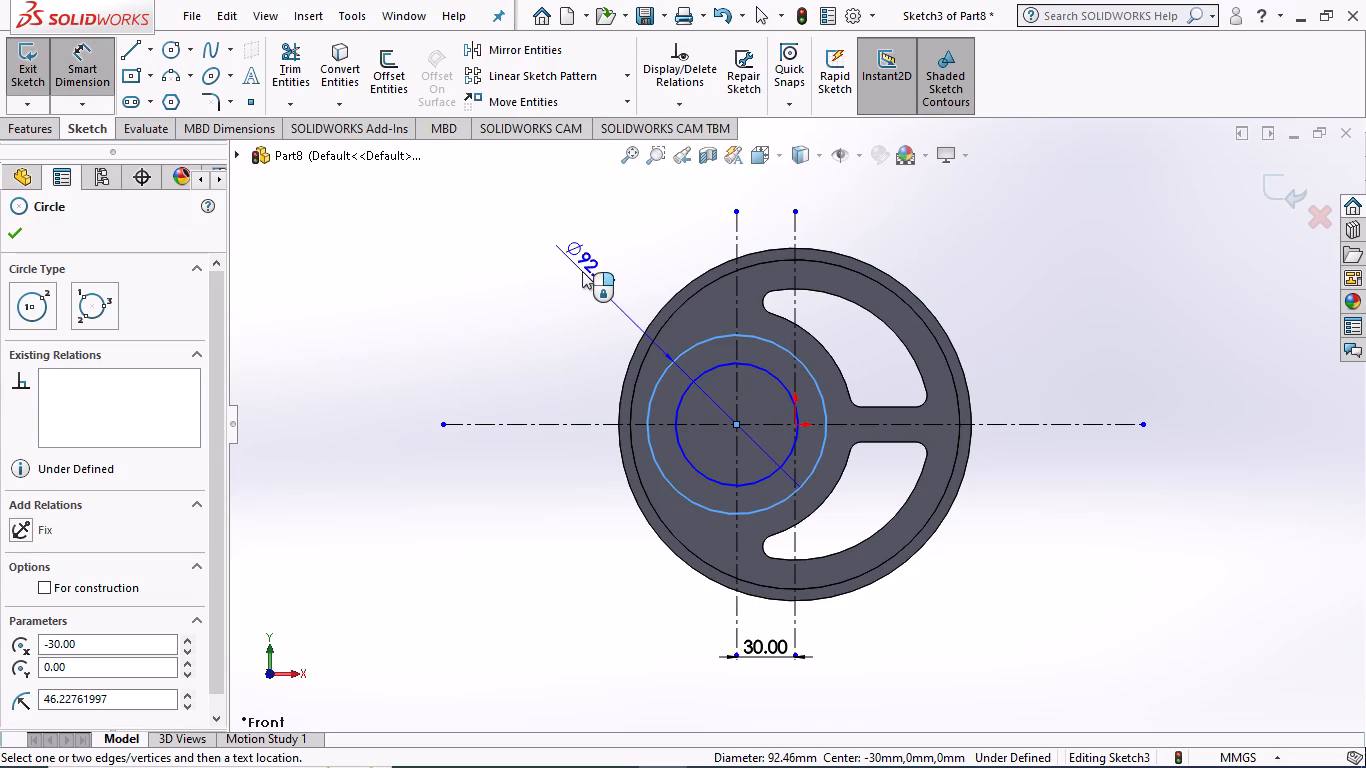
pyautogui.click(572, 279)
pyautogui.write('96')
pyautogui.press('Return')
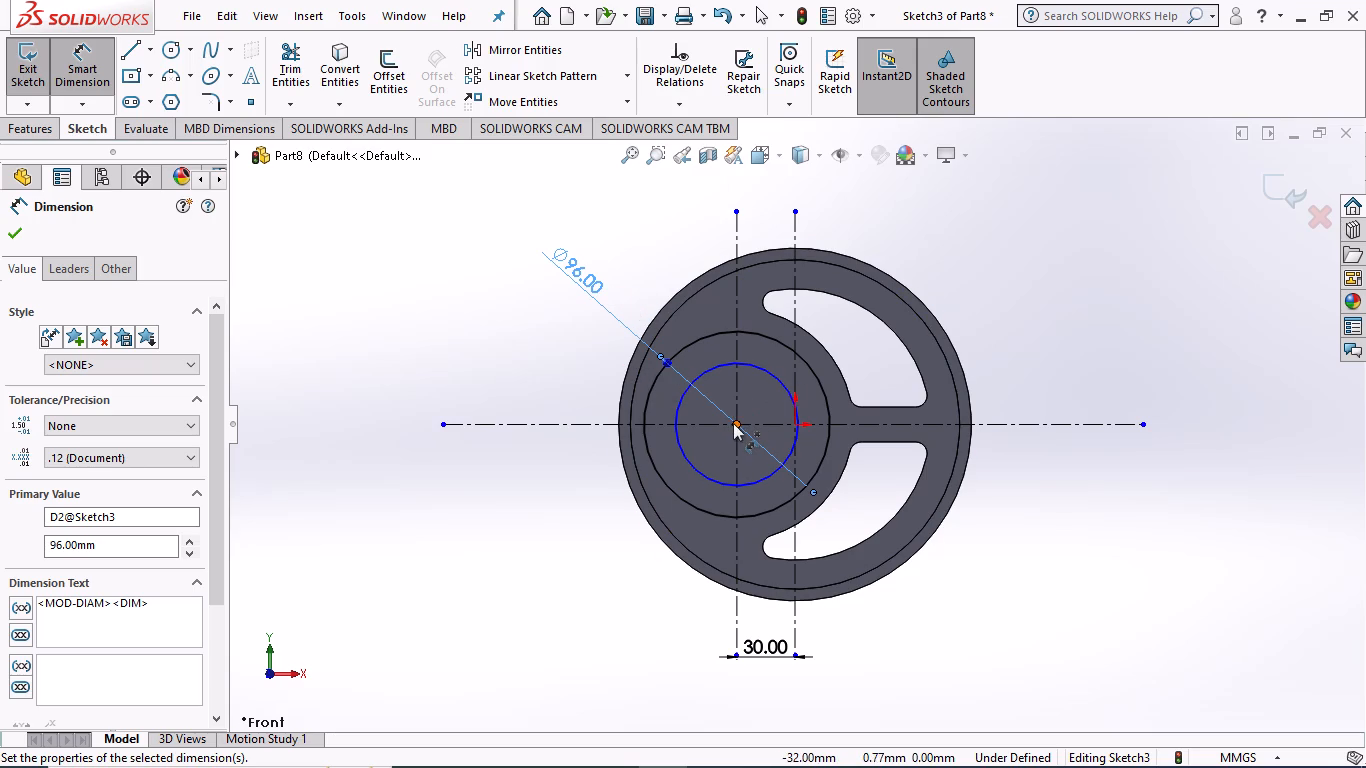
# Add a third circle on the same centre, outside the 96 mm circle, and dimension its diameter to 112 mm.
pyautogui.click(169, 42)
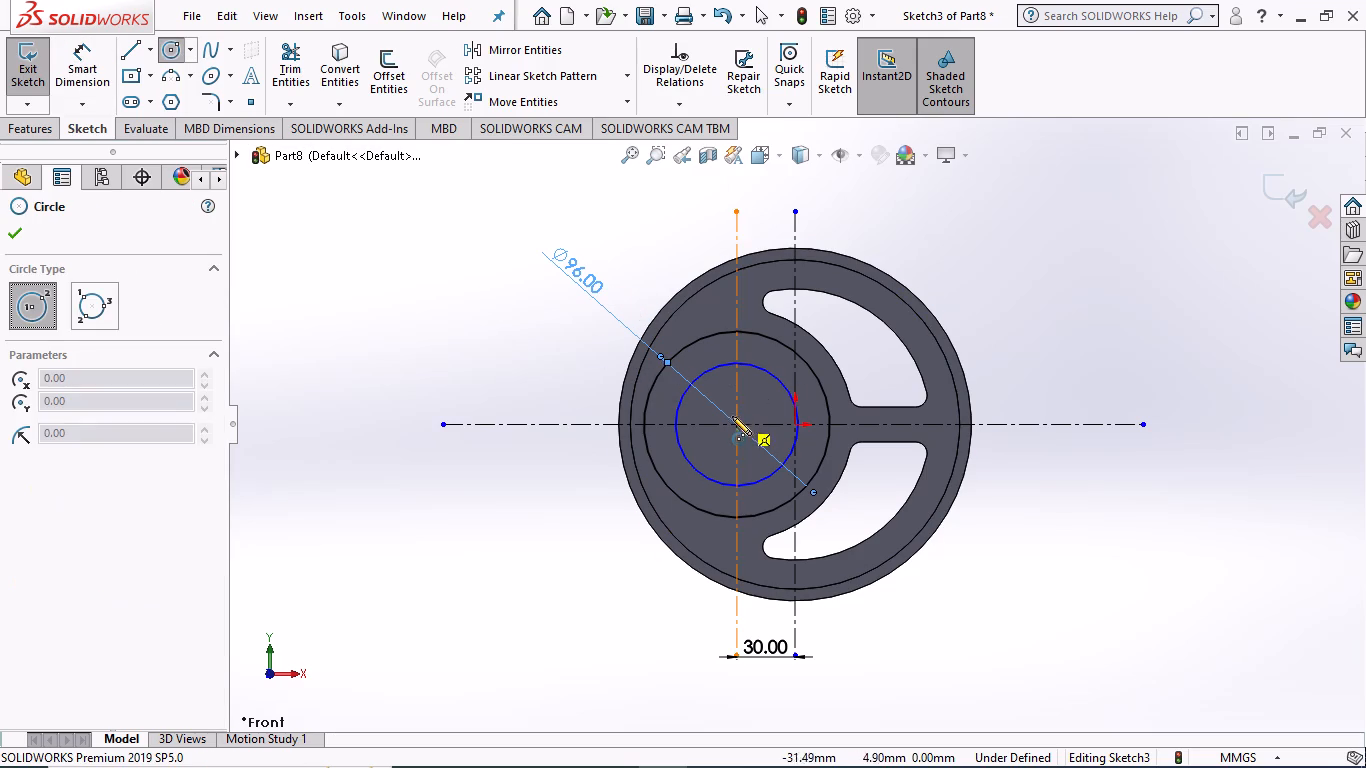
pyautogui.click(739, 427)
pyautogui.click(836, 468)
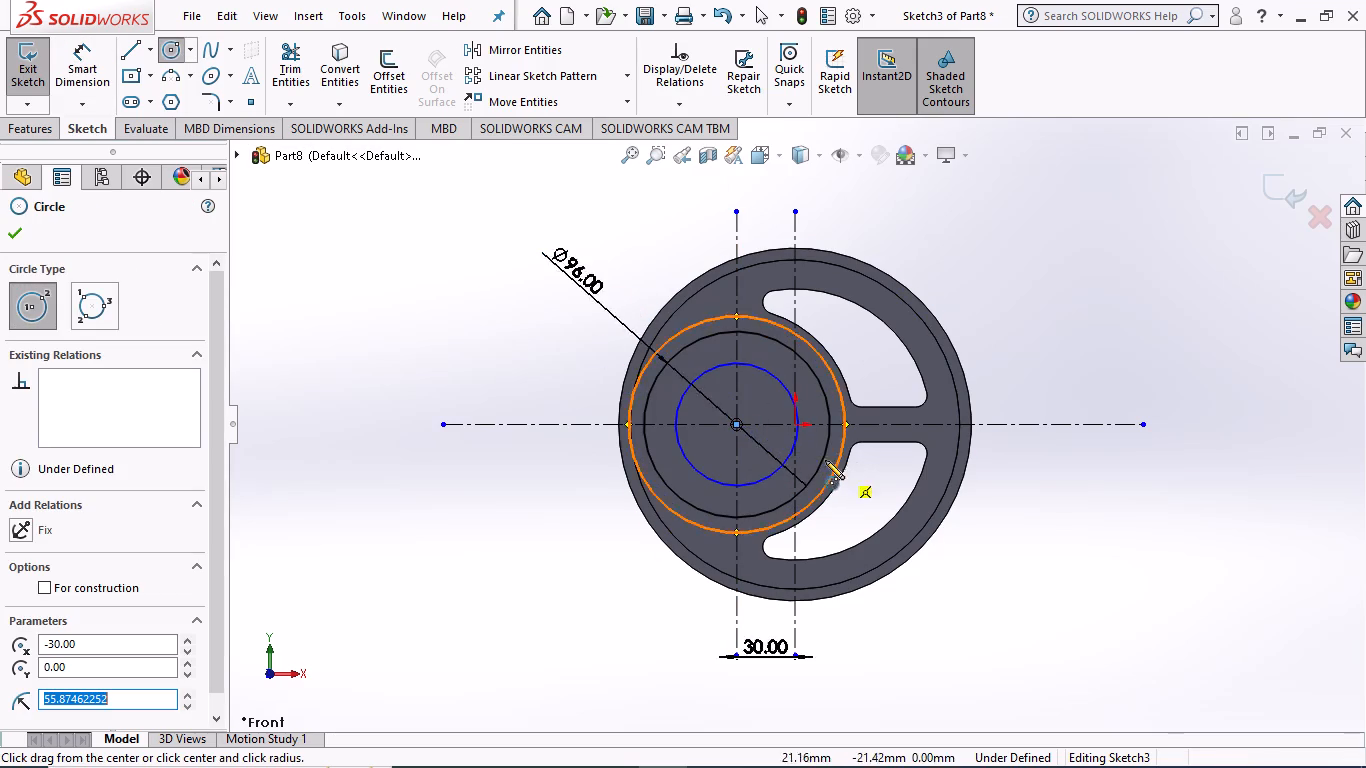
pyautogui.click(87, 48)
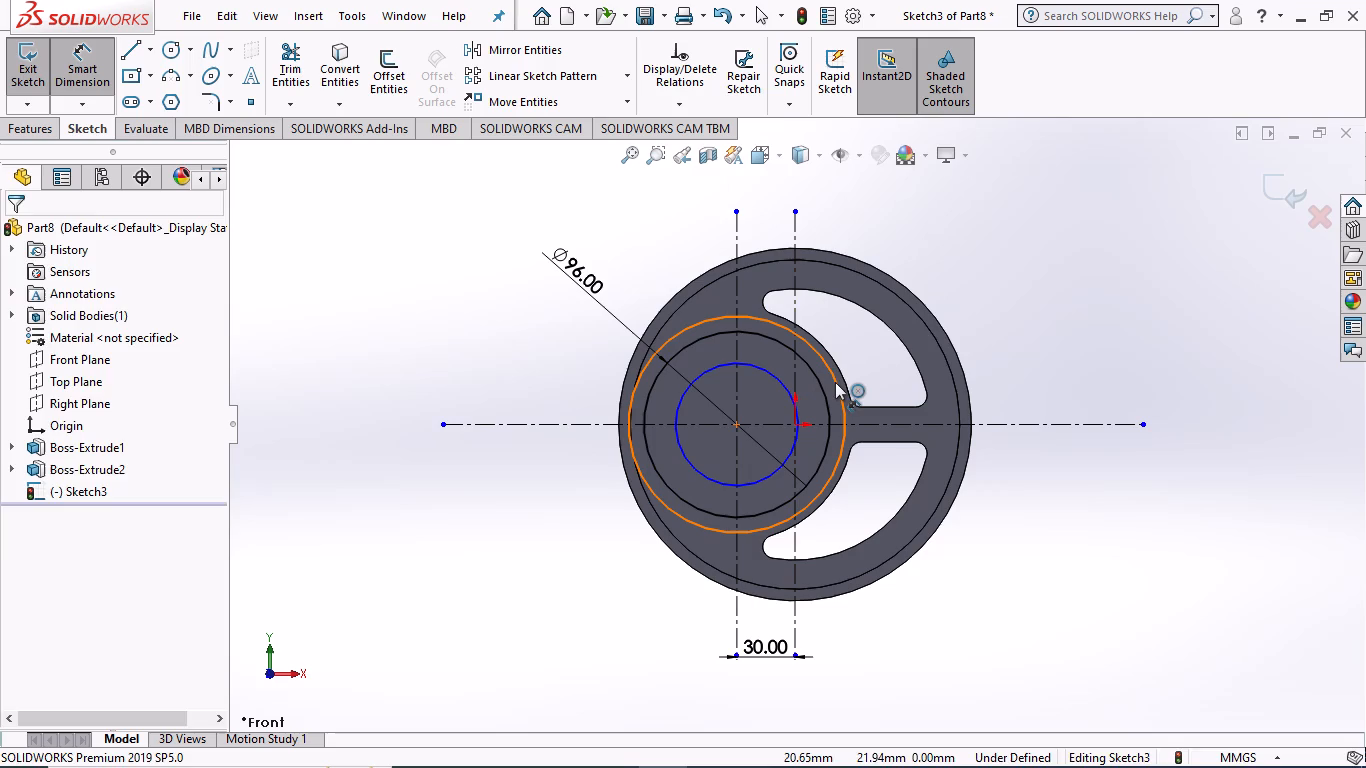
pyautogui.click(835, 380)
pyautogui.click(946, 225)
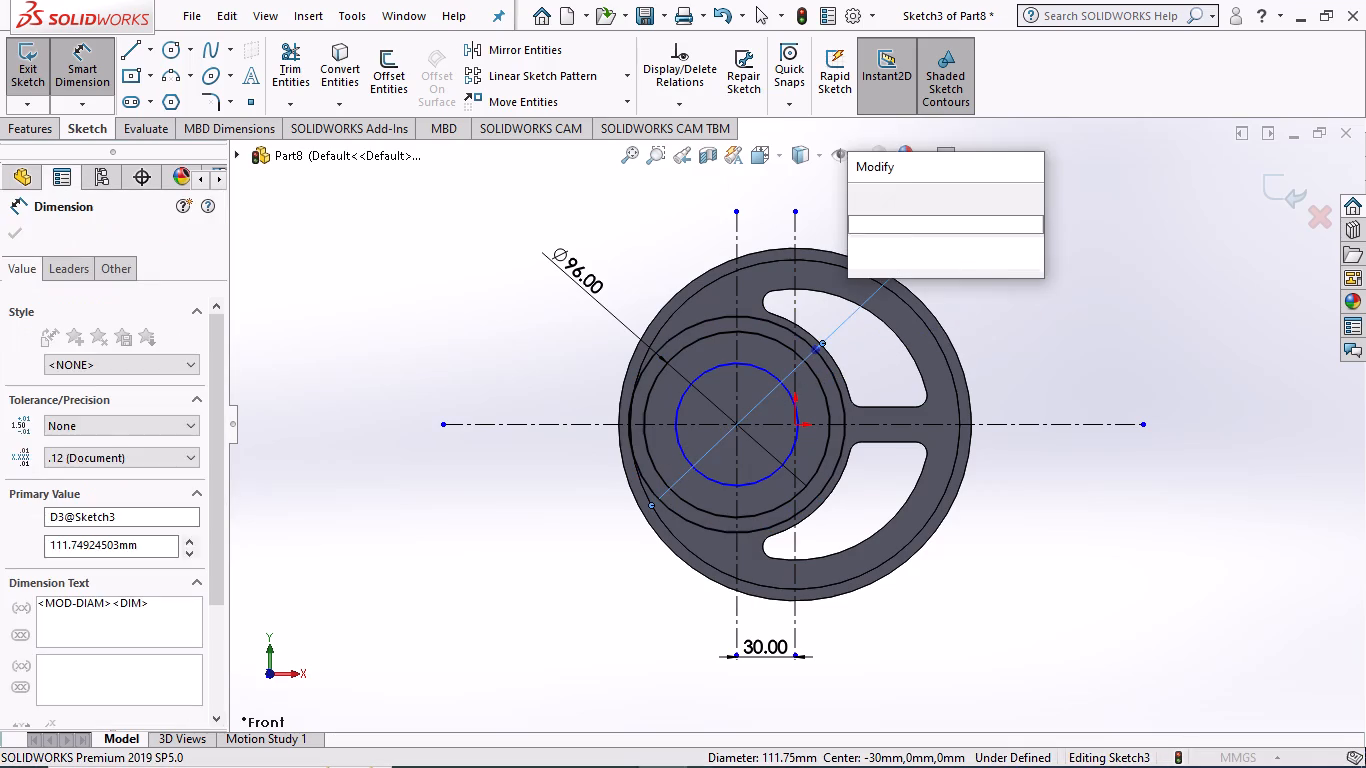
pyautogui.write('112')
pyautogui.press('Return')
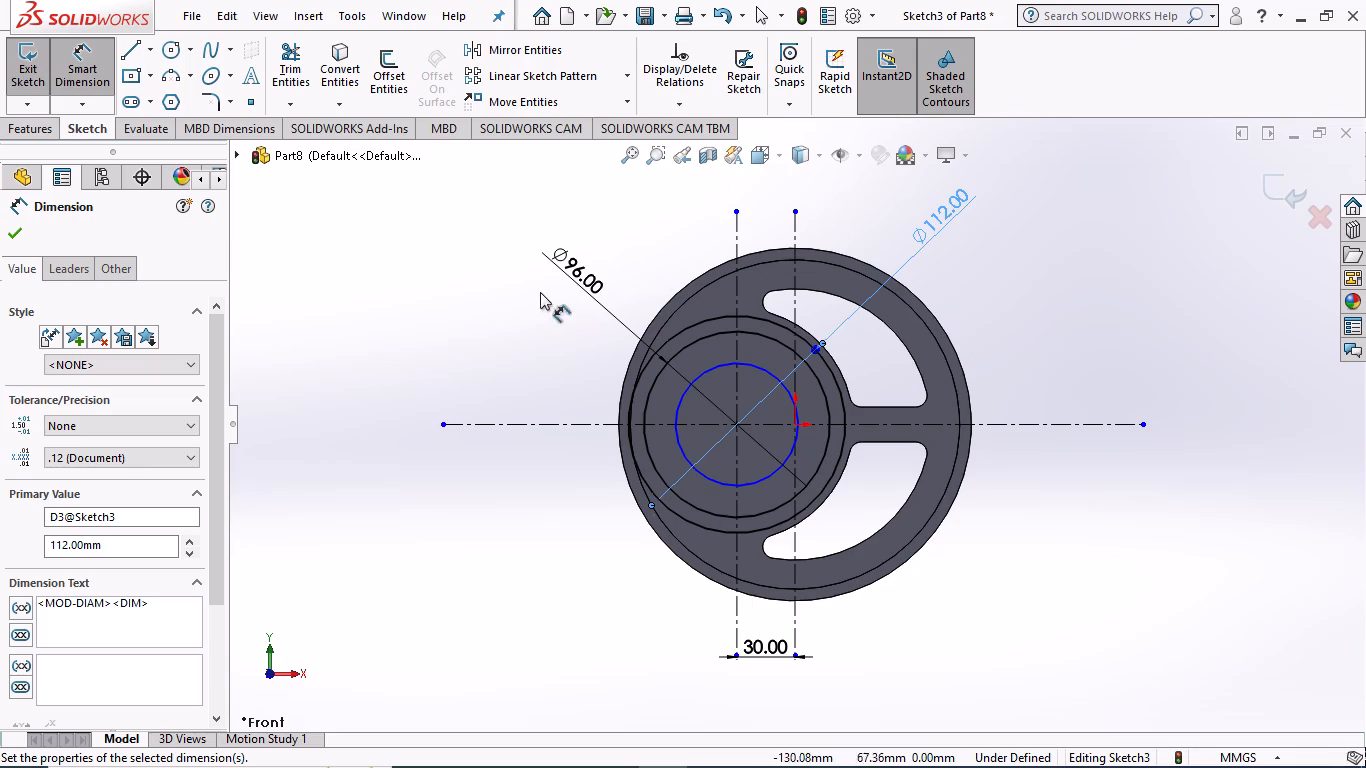
# Dimension the innermost circle's diameter and set it to 70 mm.
pyautogui.click(708, 365)
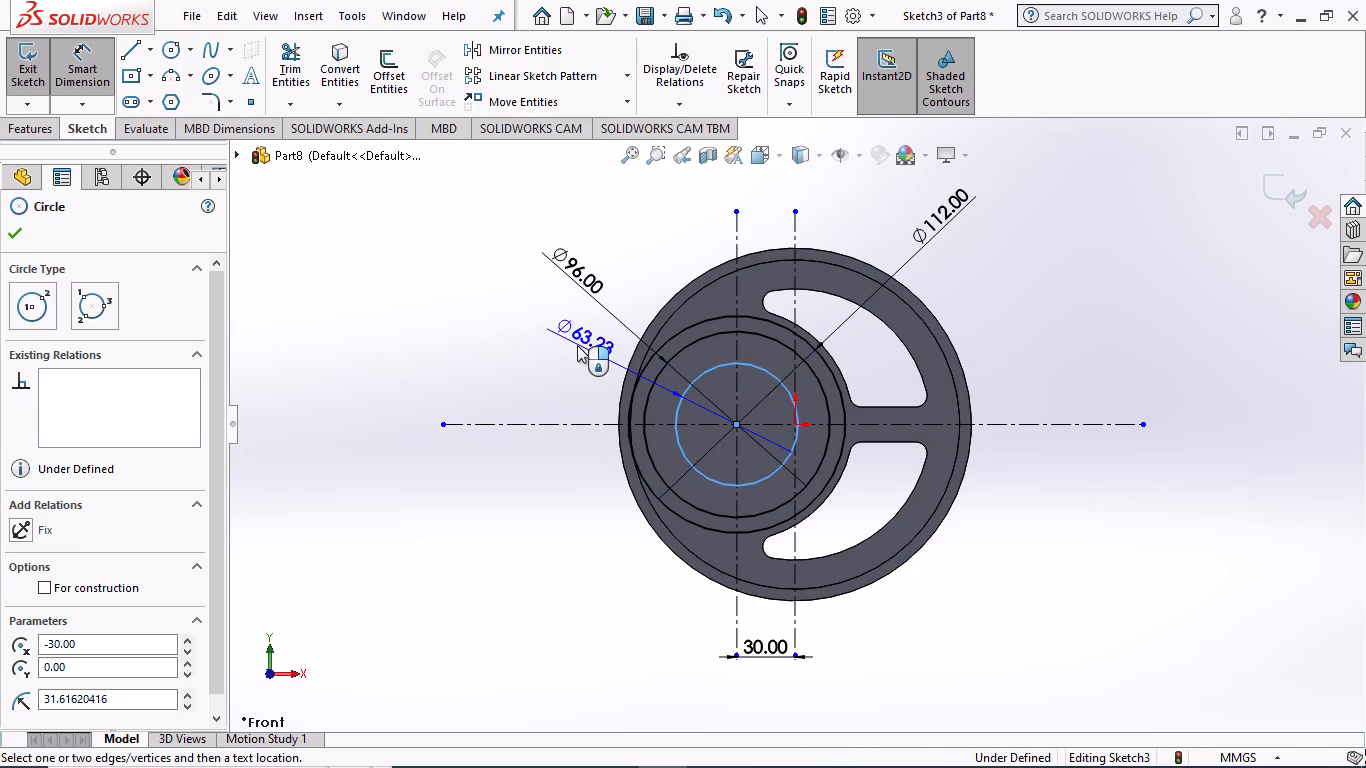
pyautogui.click(569, 340)
pyautogui.press('6')
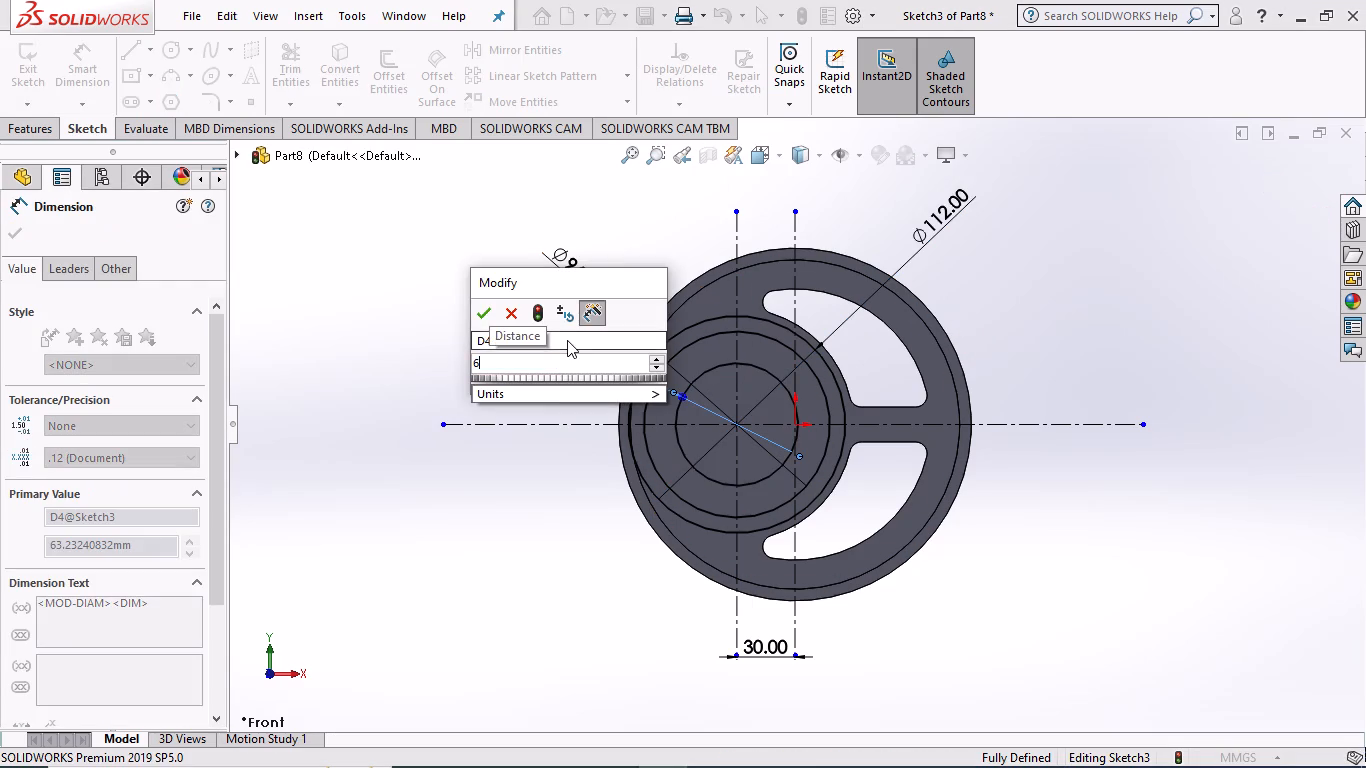
pyautogui.press('BackSpace')
pyautogui.write('70')
pyautogui.press('Return')
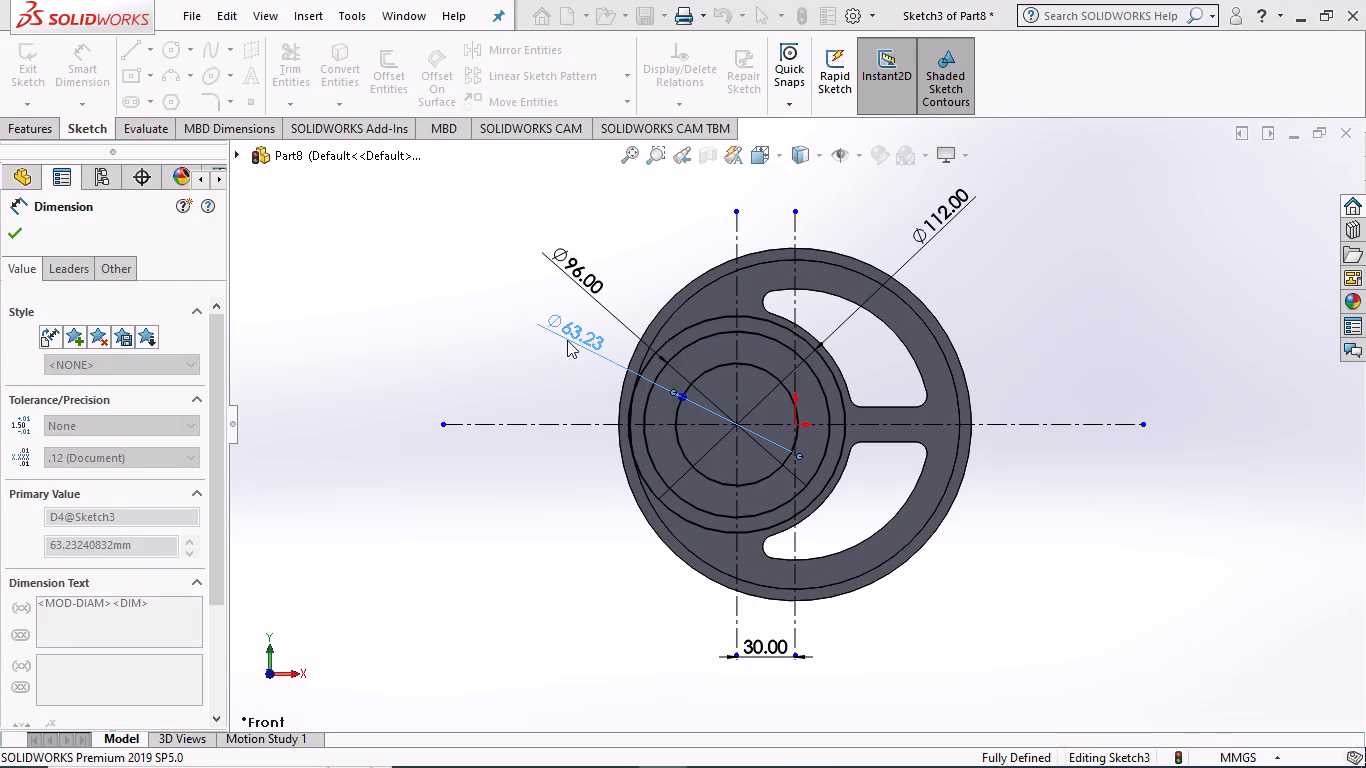
pyautogui.click(16, 226)
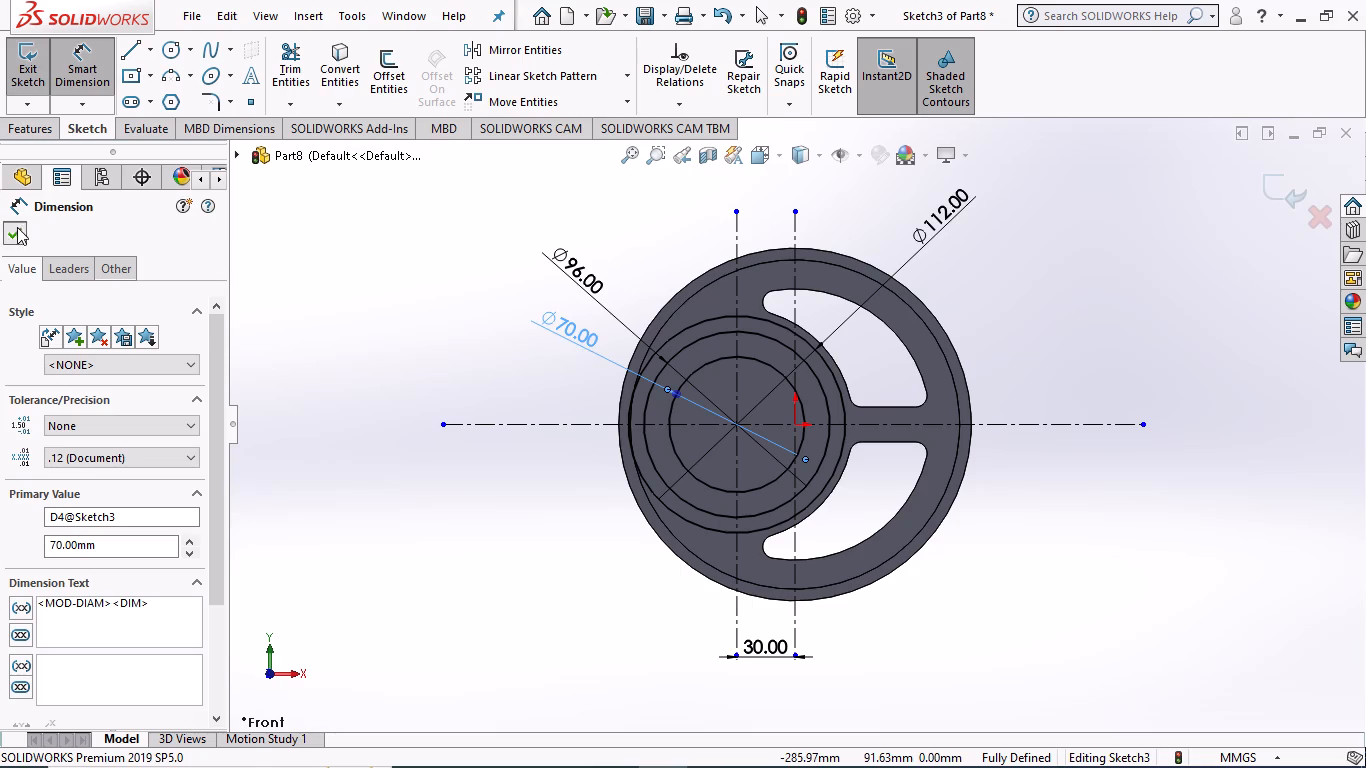
# Draw an 8 mm line along the horizontal centerline from the 96 mm circle to the 112 mm circle, on the spoke side.
pyautogui.scroll(-3, 648, 410)
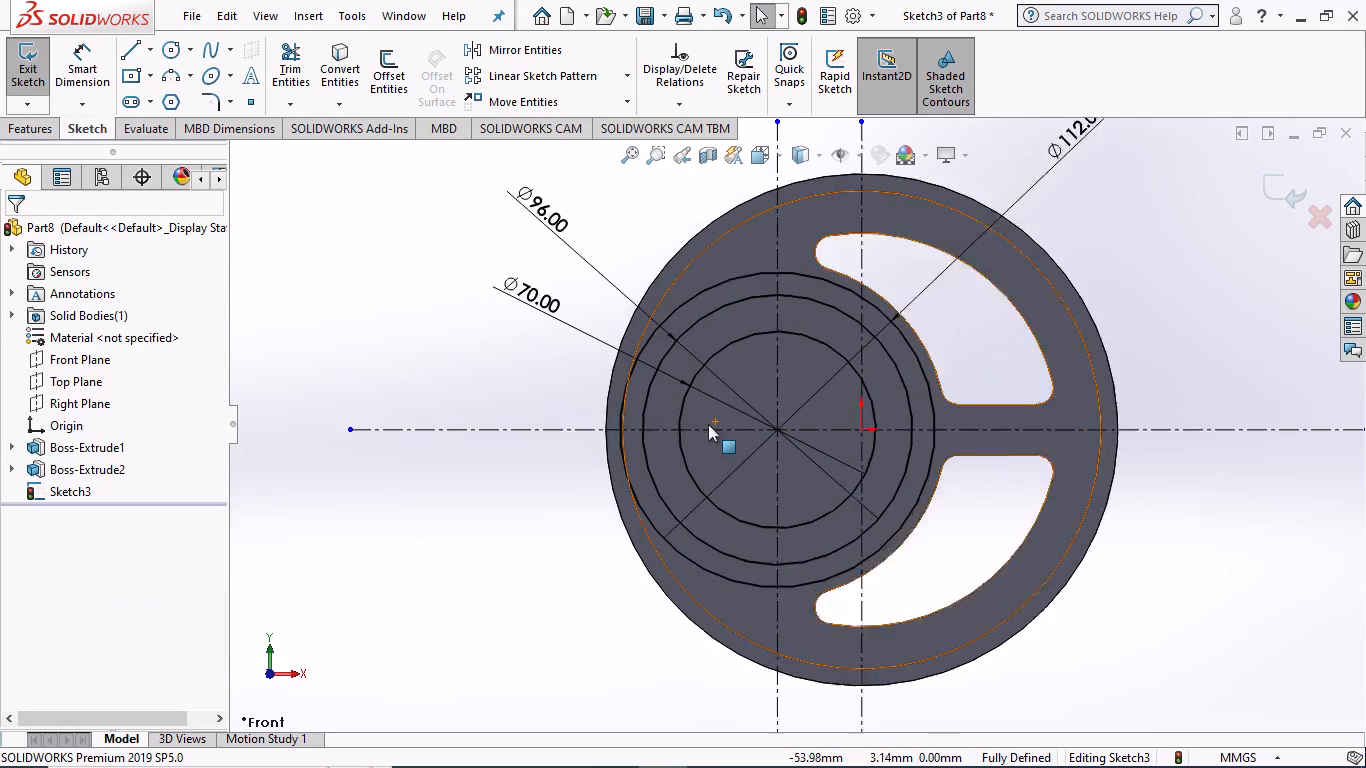
pyautogui.scroll(1, 672, 409)
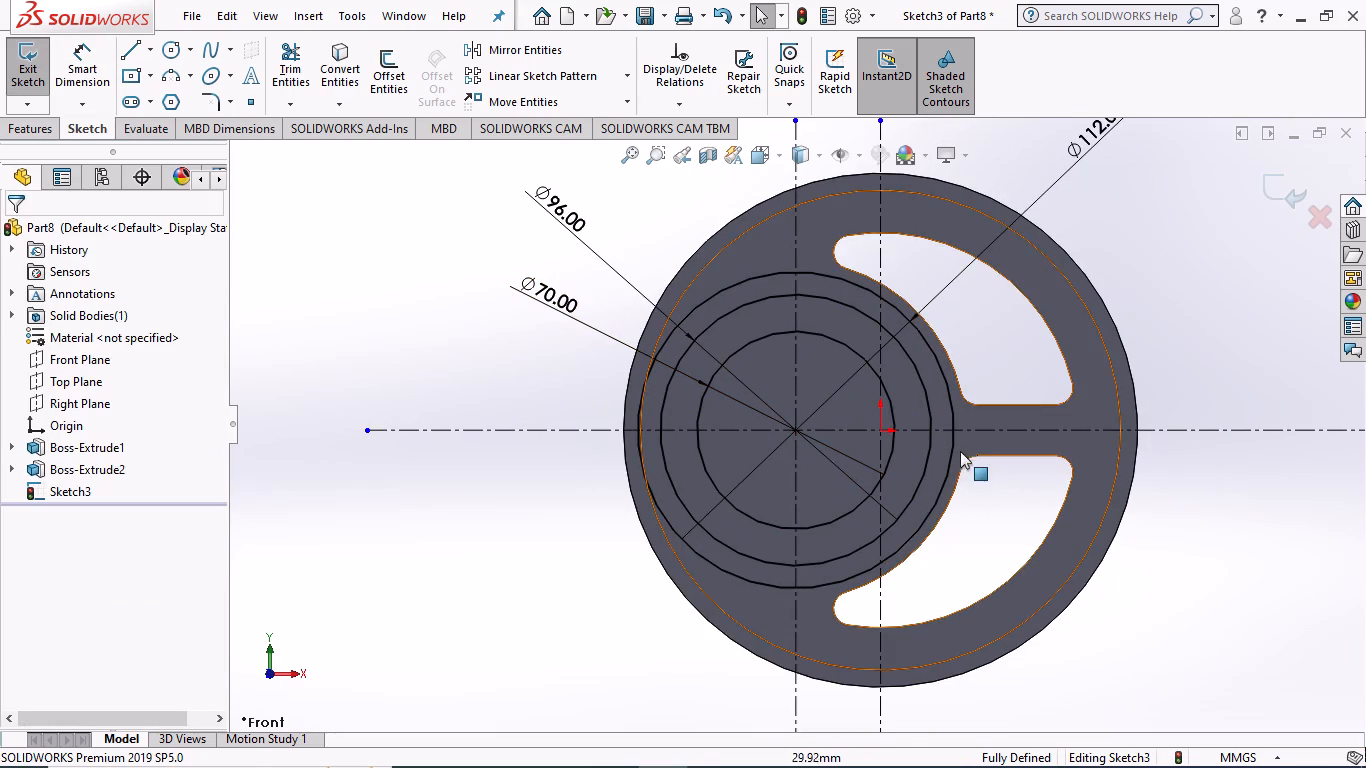
pyautogui.click(130, 46)
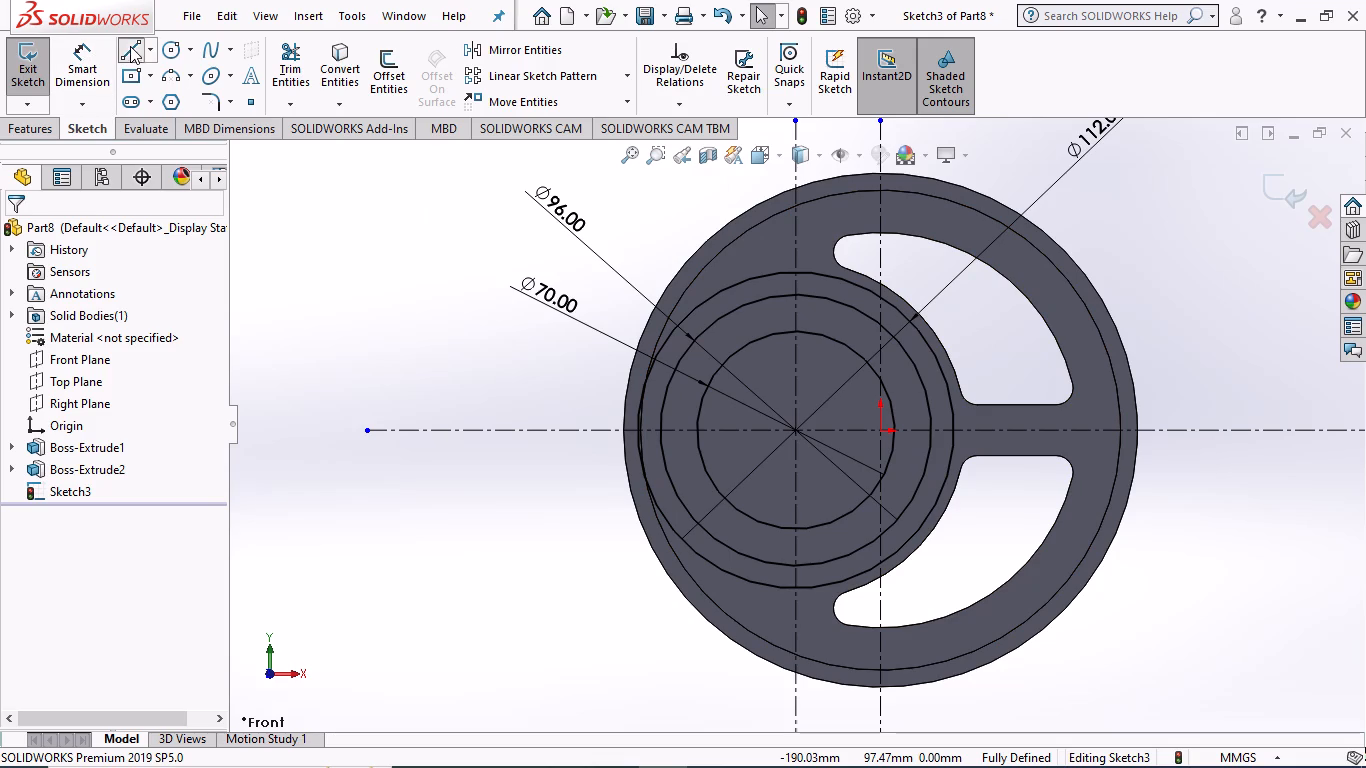
pyautogui.scroll(-1, 937, 431)
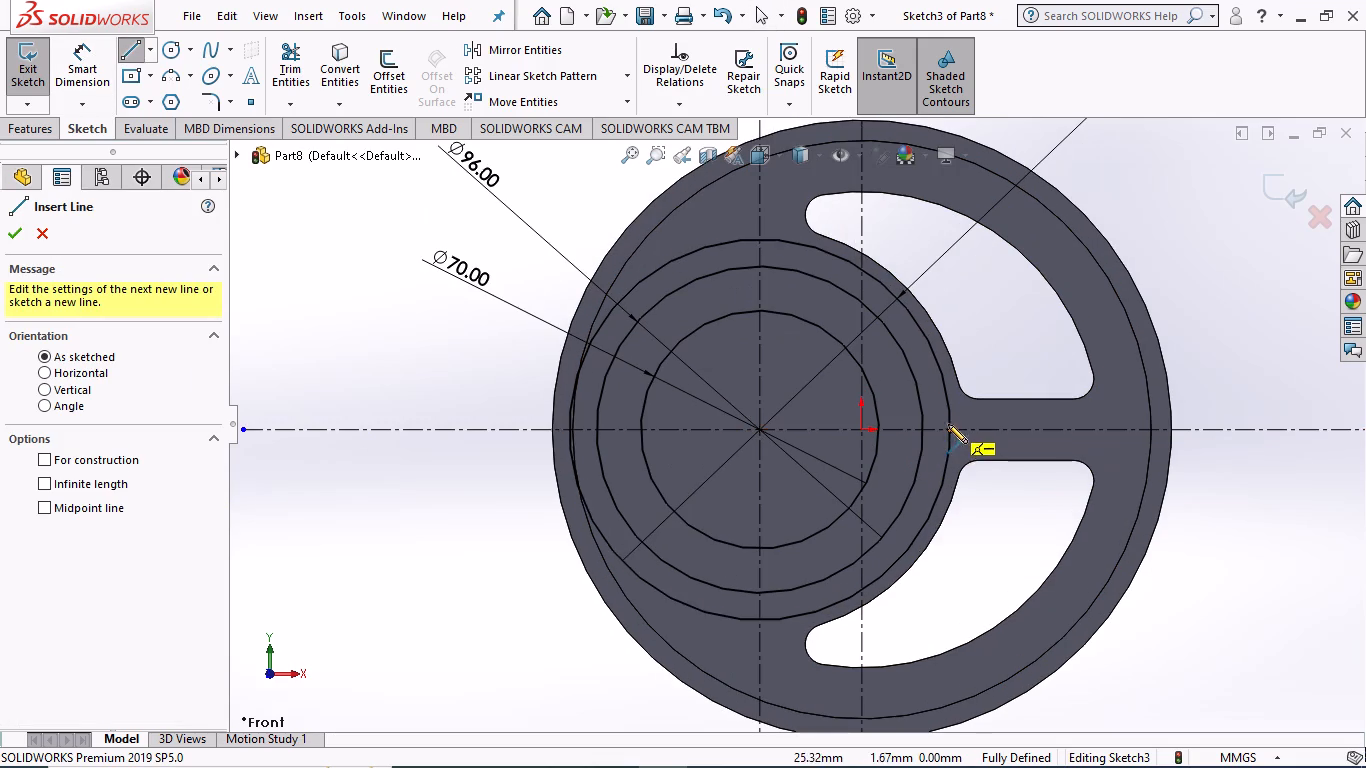
pyautogui.click(925, 433)
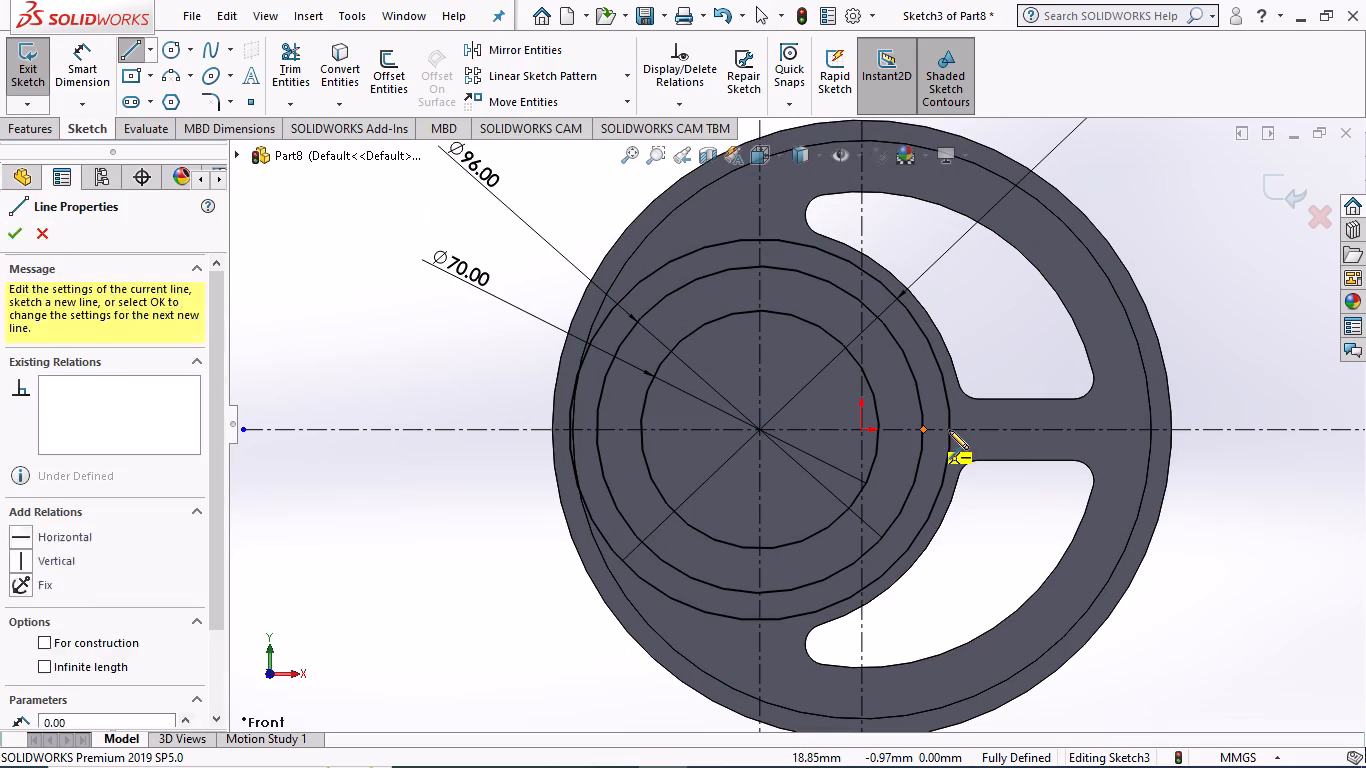
pyautogui.click(949, 430)
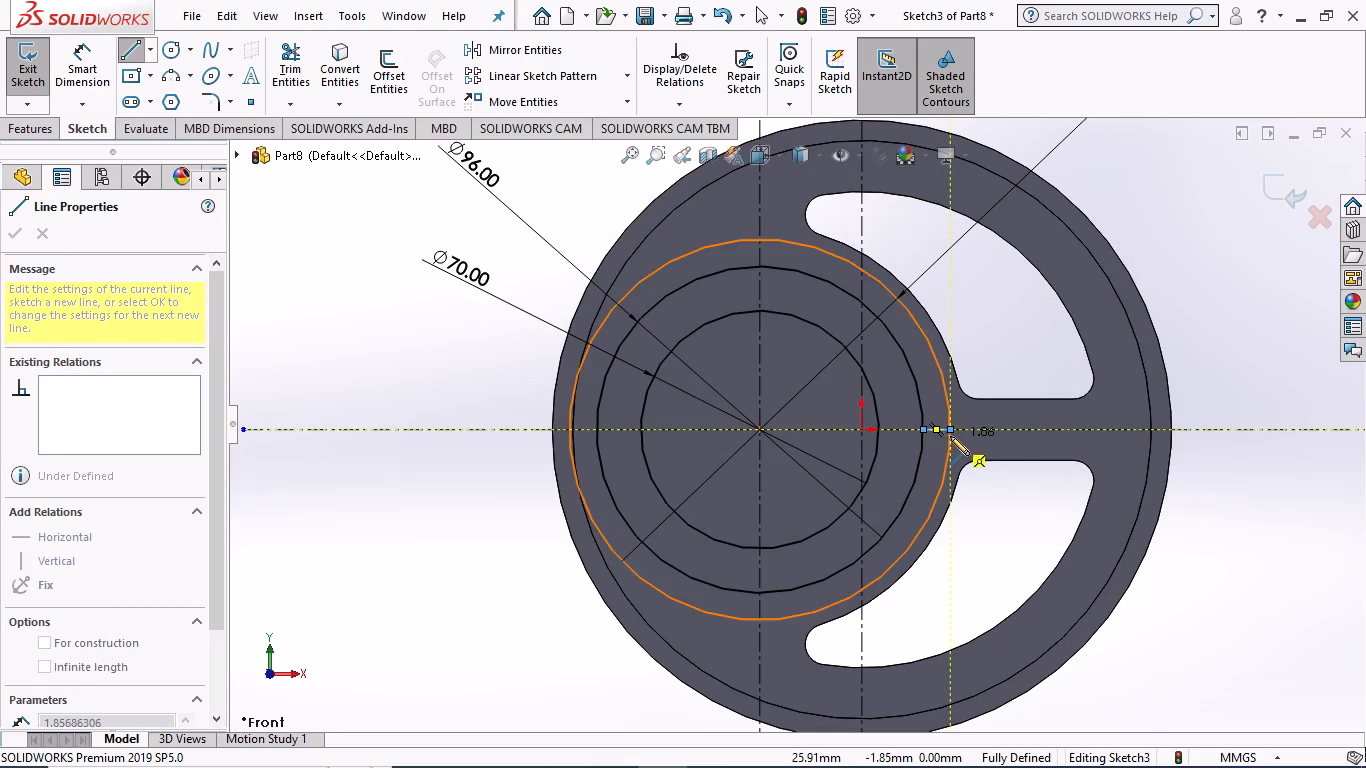
pyautogui.press('Escape')
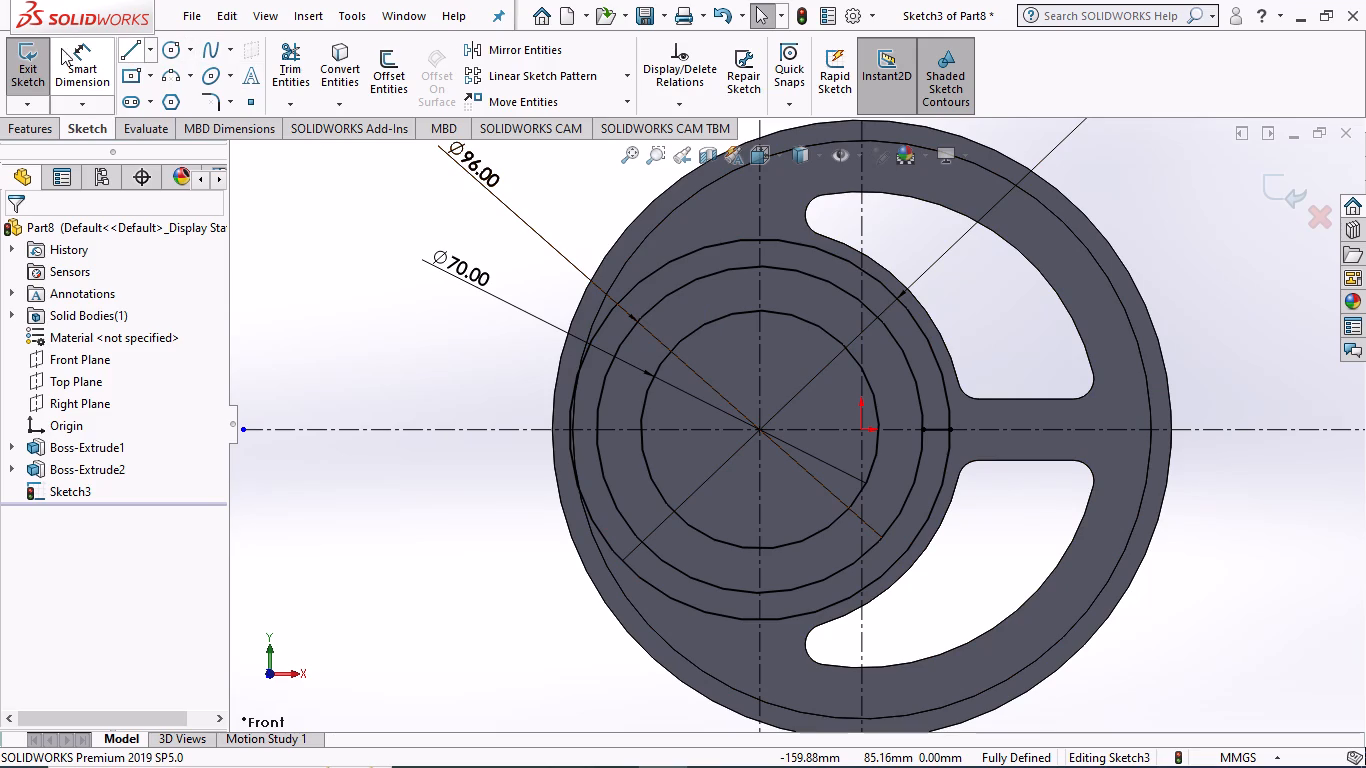
# Offset the 8 mm centerline segment by 25 mm in both directions.
pyautogui.click(394, 79)
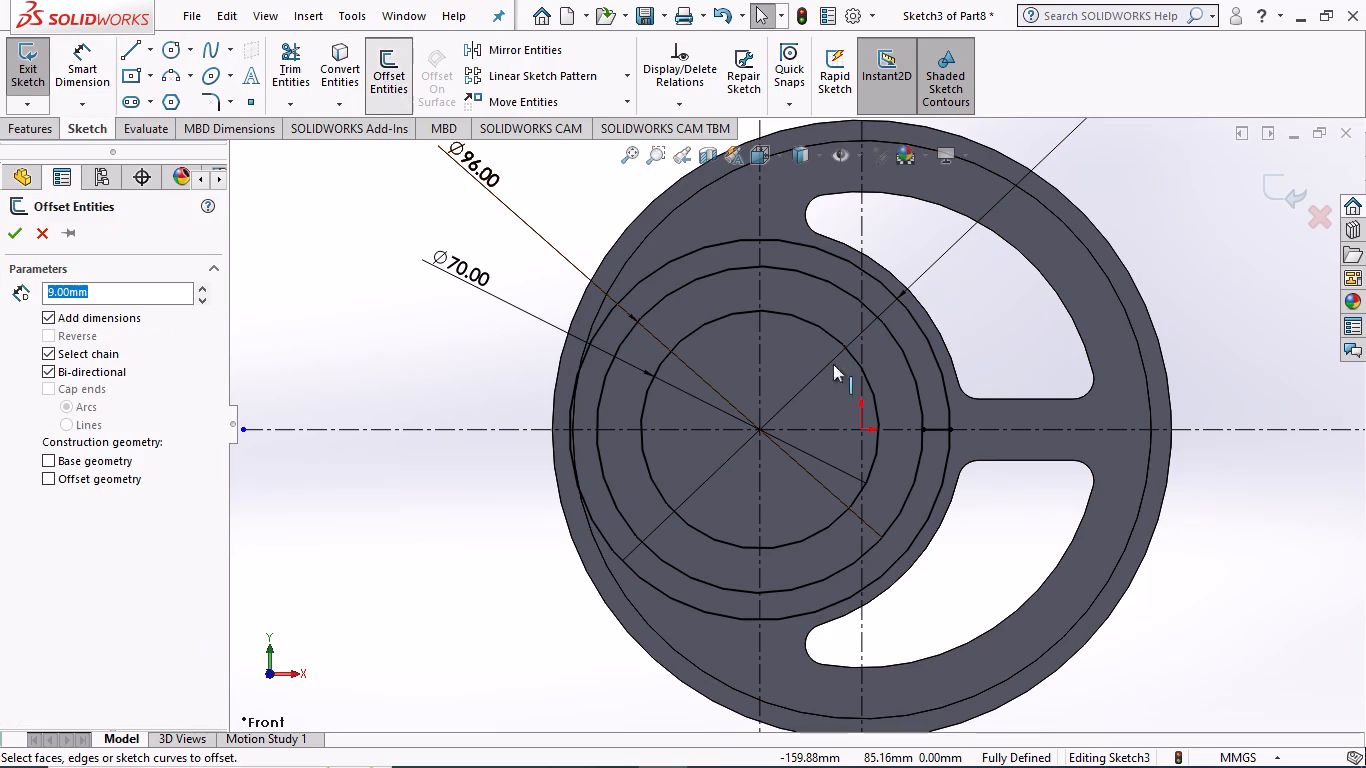
pyautogui.click(938, 425)
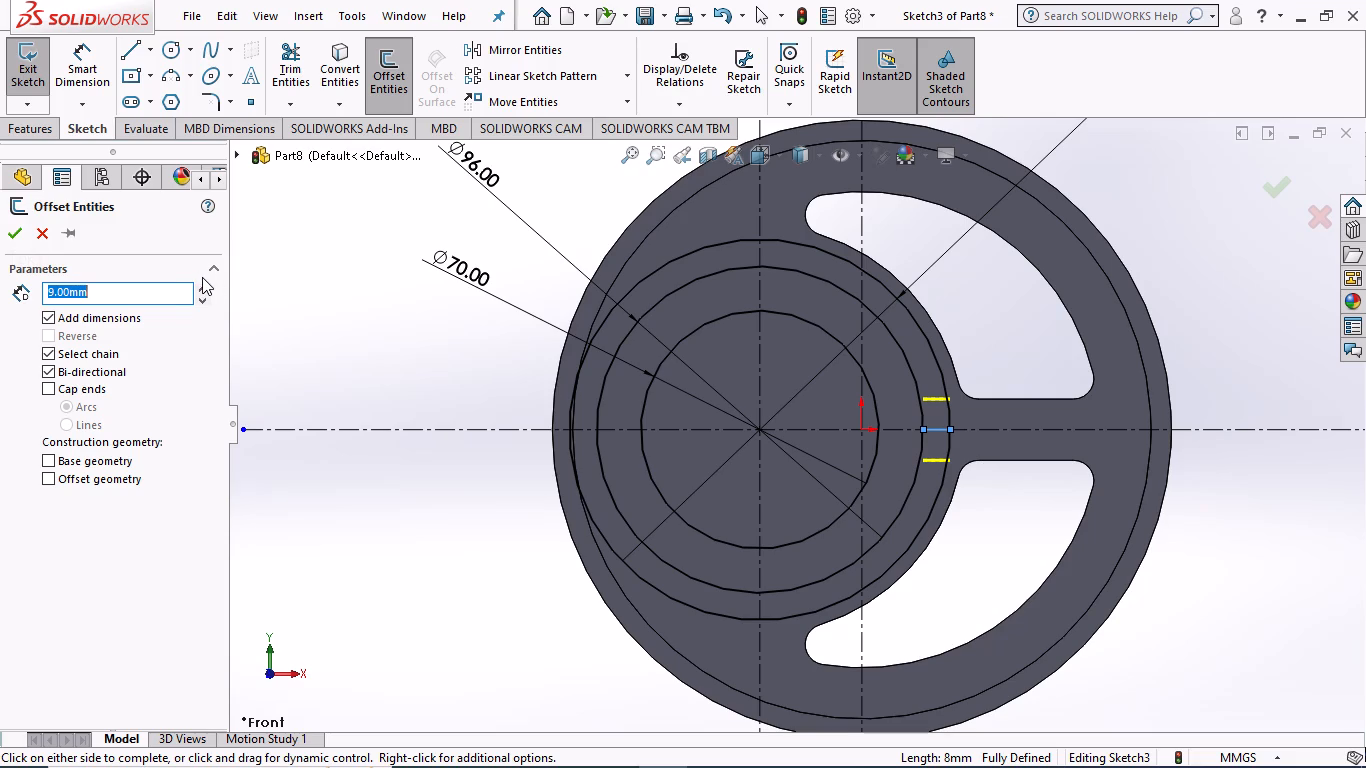
pyautogui.write('25')
pyautogui.press('Return')
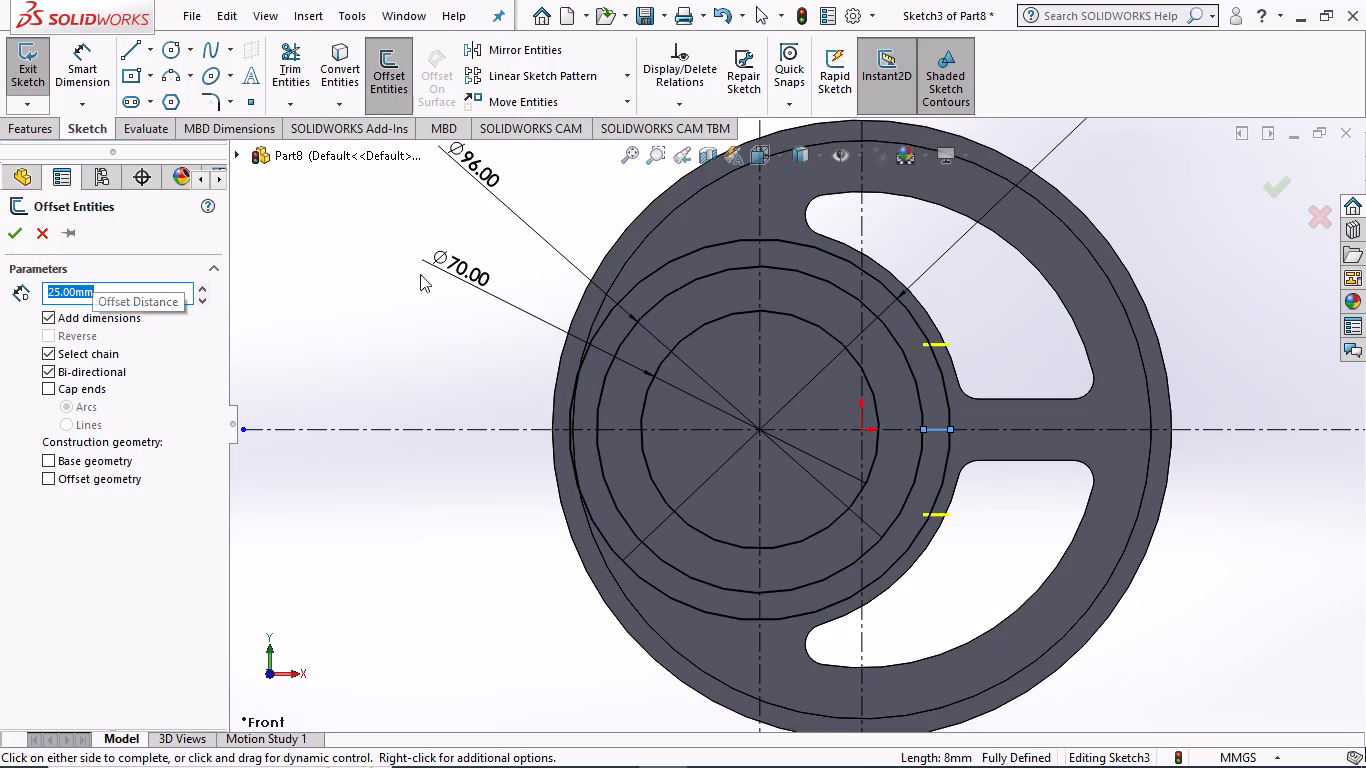
pyautogui.click(8, 230)
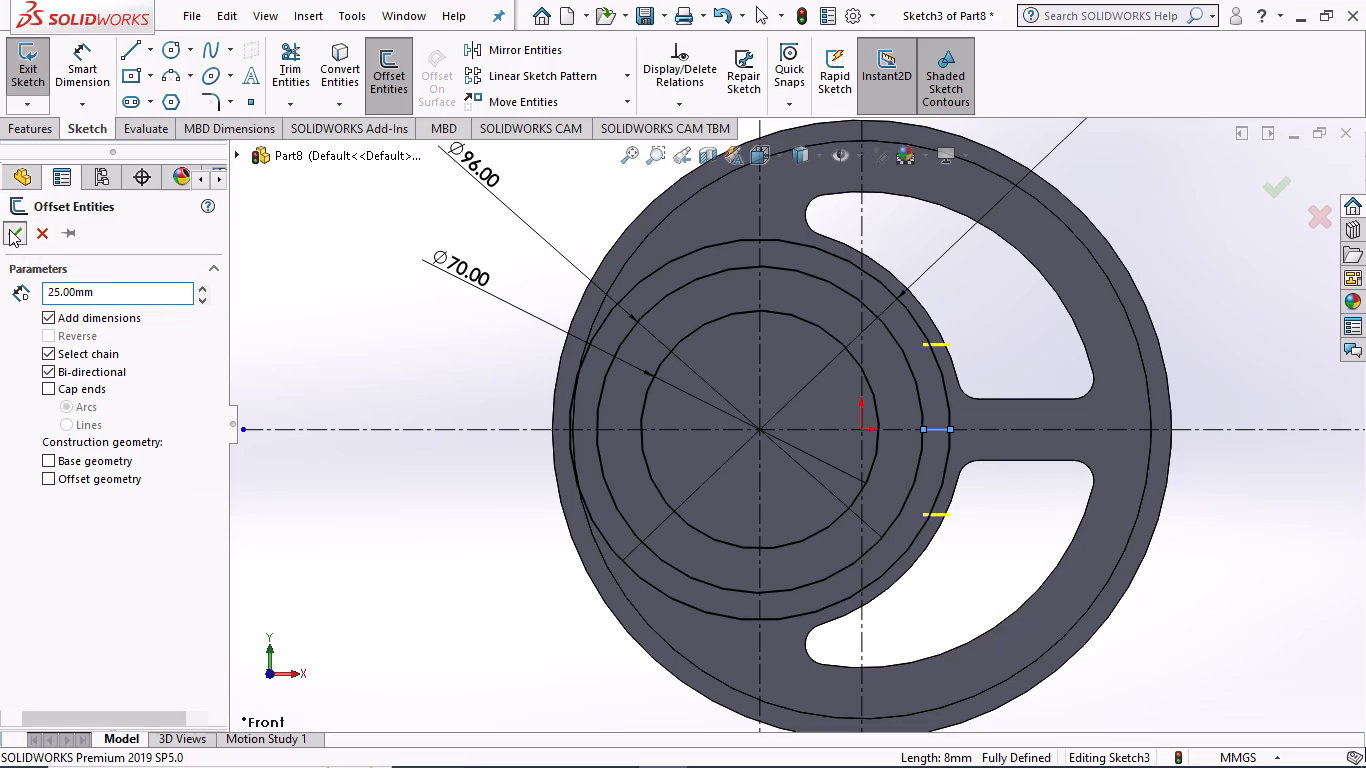
# Extend both 25 mm offset lines inward to meet the 96 mm circle.
pyautogui.click(299, 104)
pyautogui.click(291, 152)
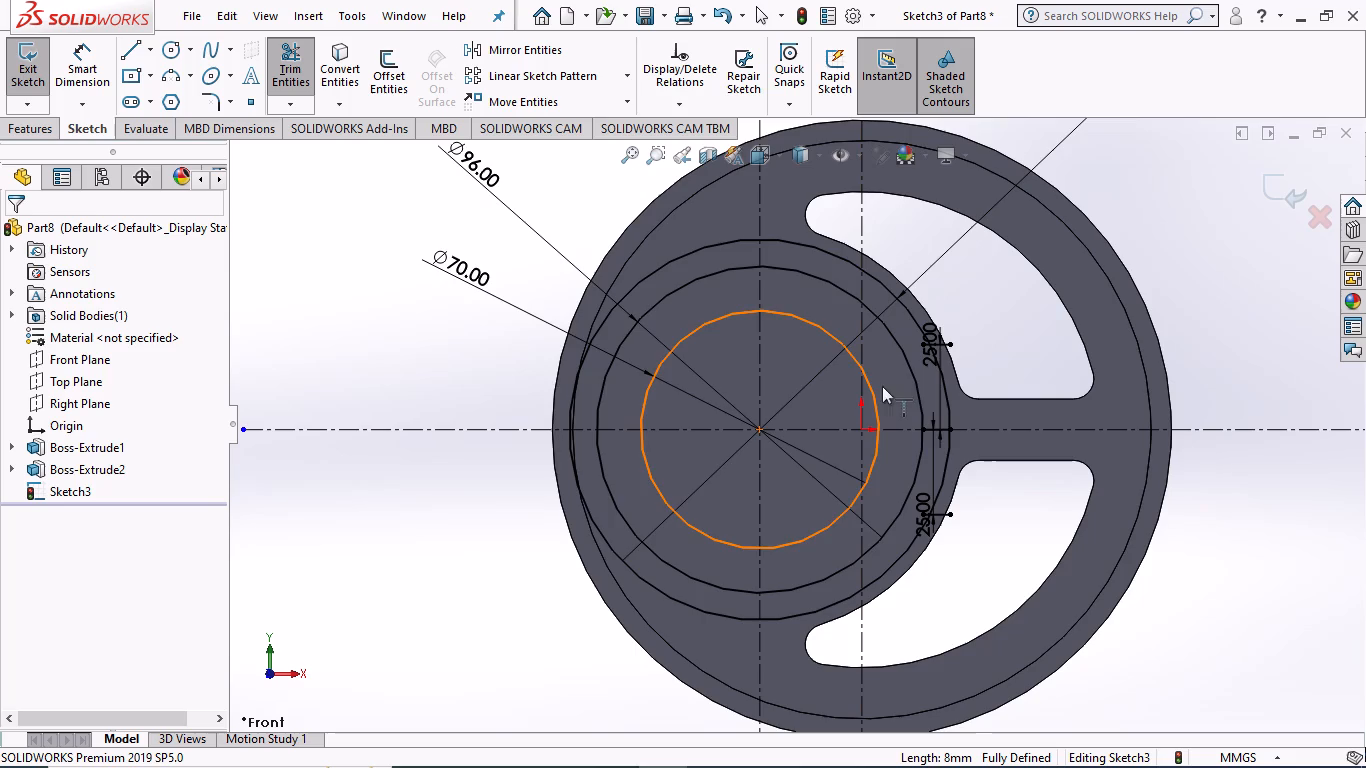
pyautogui.scroll(-2, 985, 349)
pyautogui.click(876, 350)
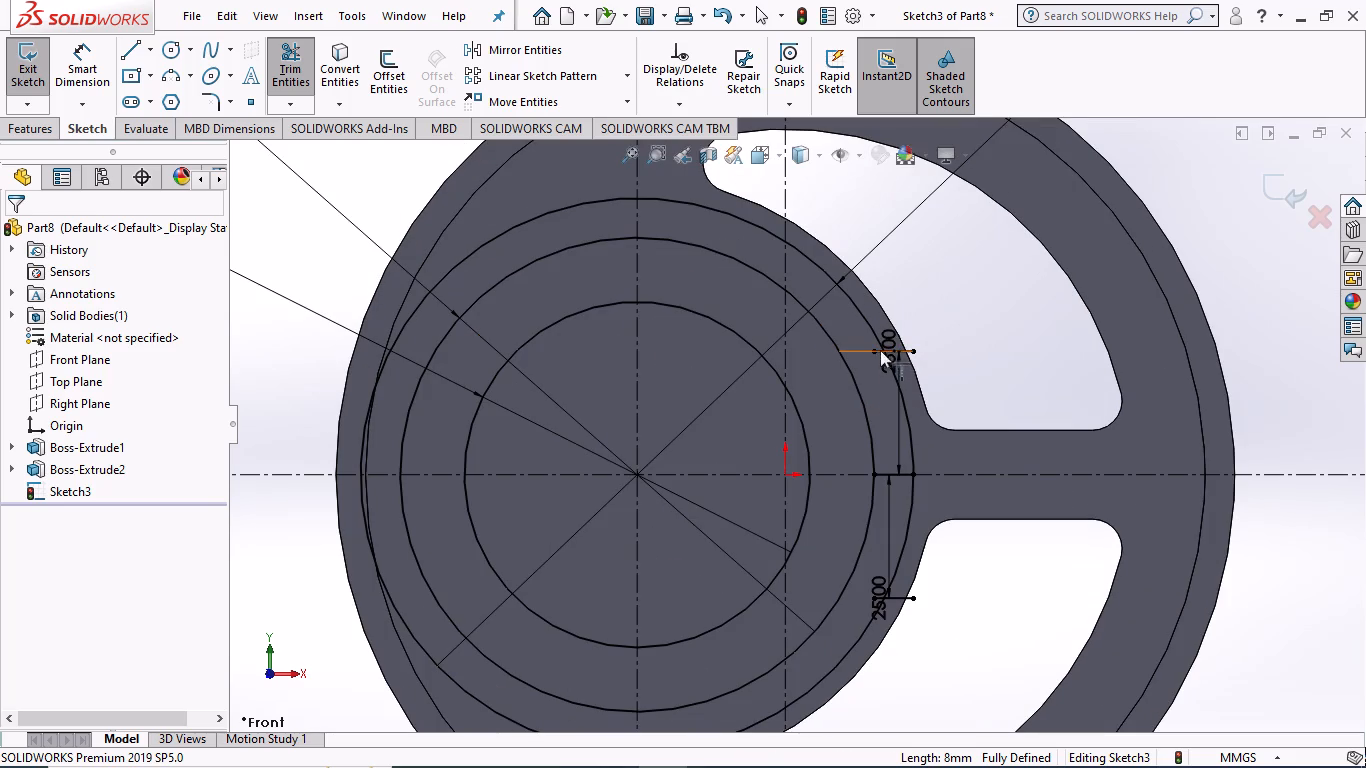
pyautogui.scroll(-2, 871, 602)
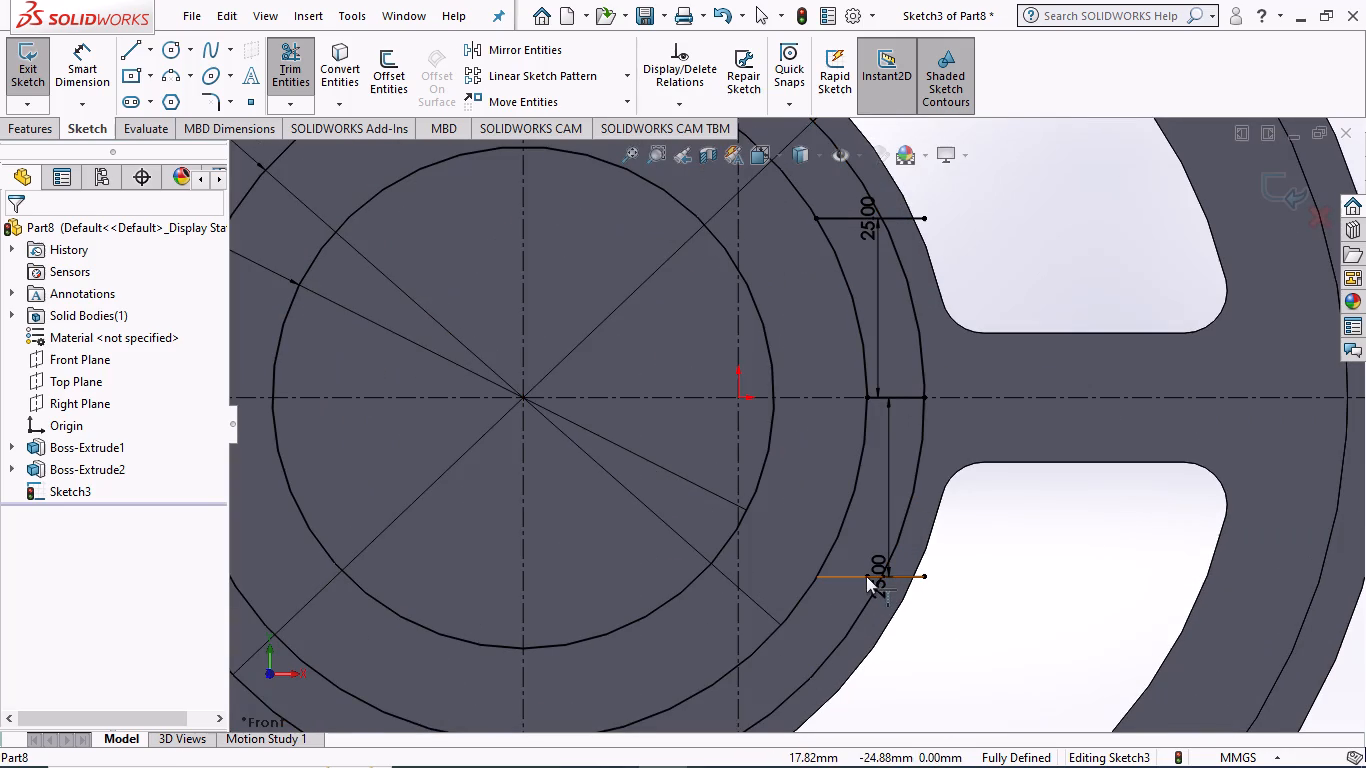
pyautogui.click(866, 576)
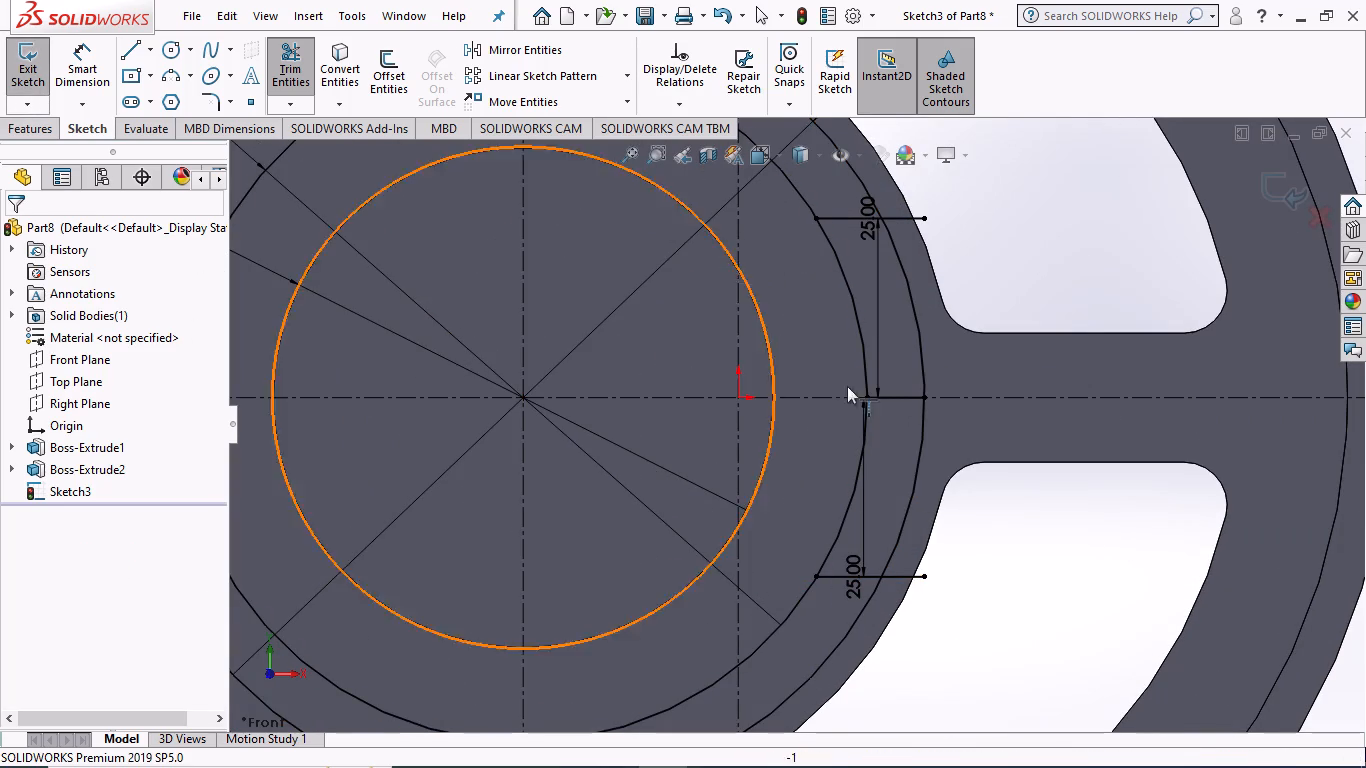
# Trim the ends of both offset lines that overhang outside the 112 mm circle.
pyautogui.click(289, 59)
pyautogui.scroll(-4, 930, 582)
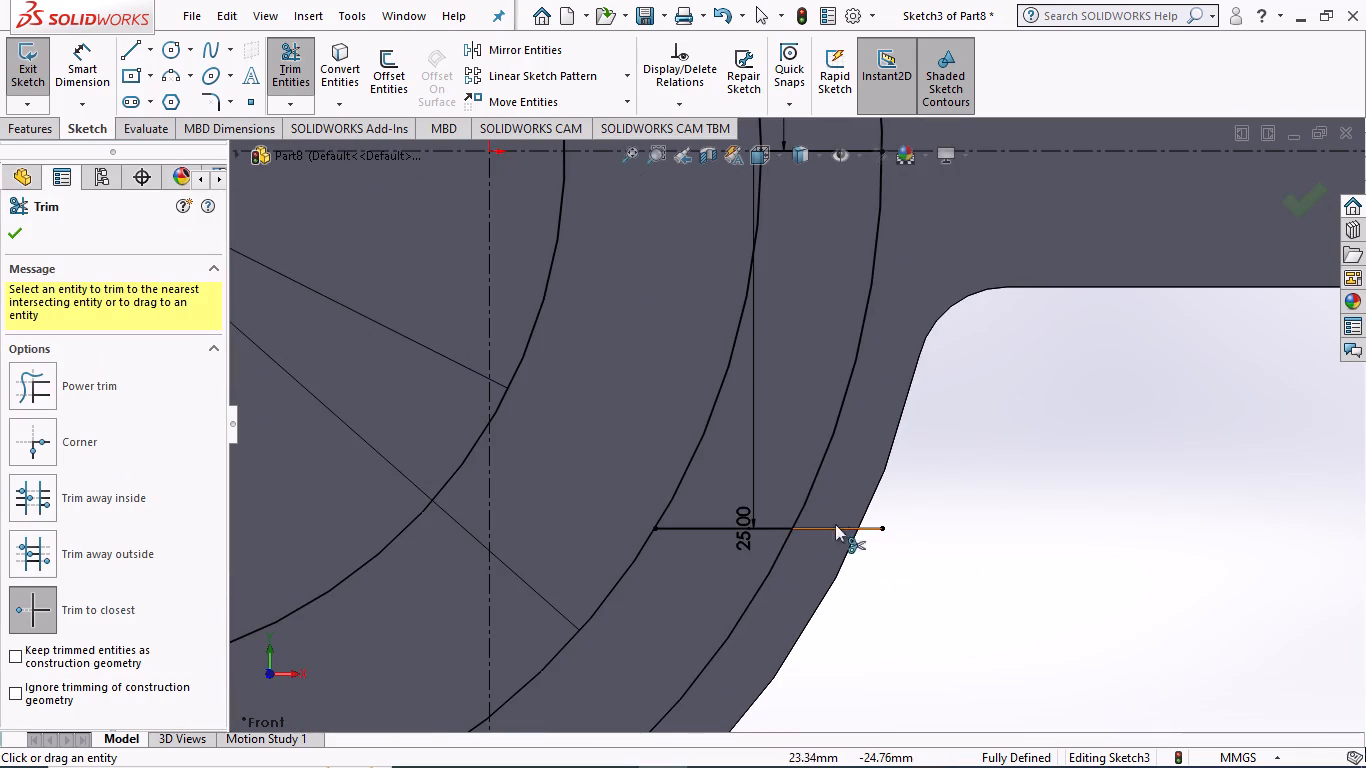
pyautogui.click(825, 522)
pyautogui.click(824, 524)
pyautogui.scroll(2, 916, 392)
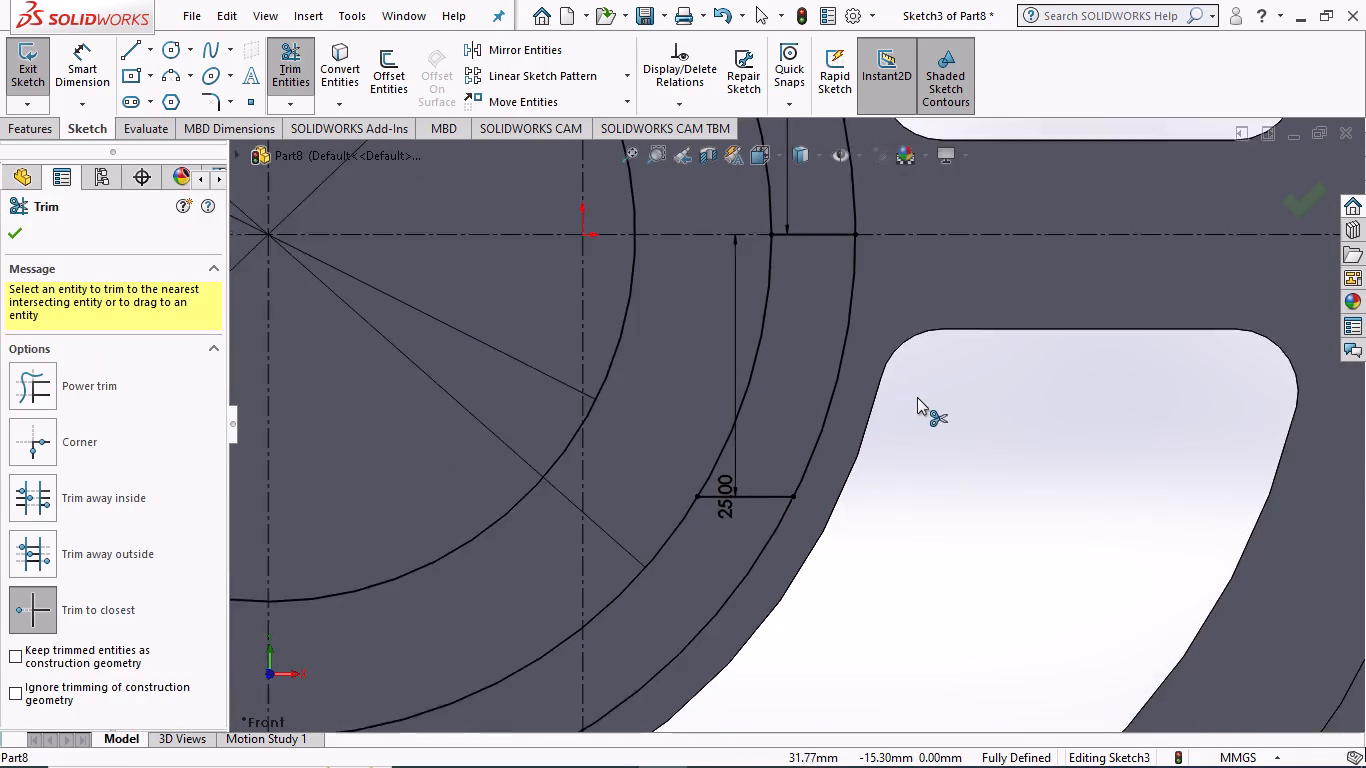
pyautogui.scroll(5, 917, 397)
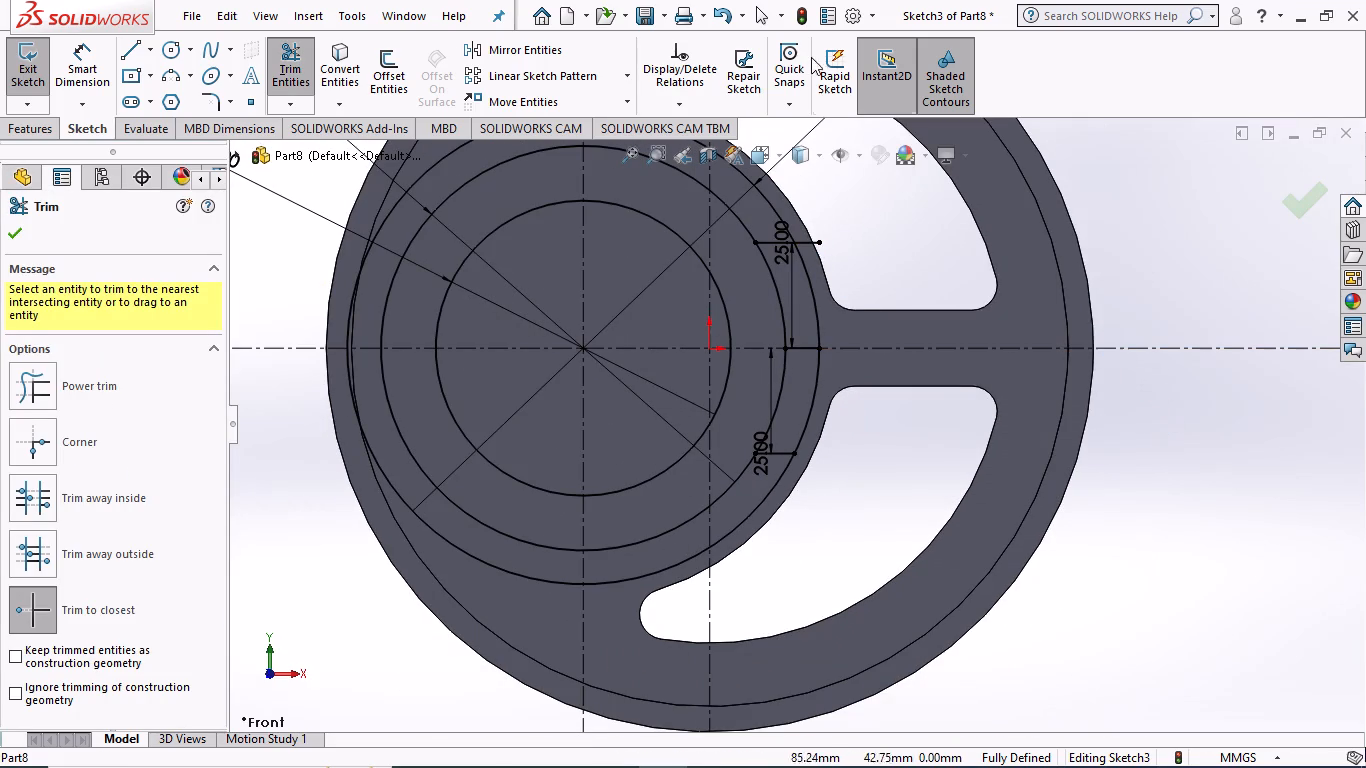
pyautogui.scroll(-2, 774, 210)
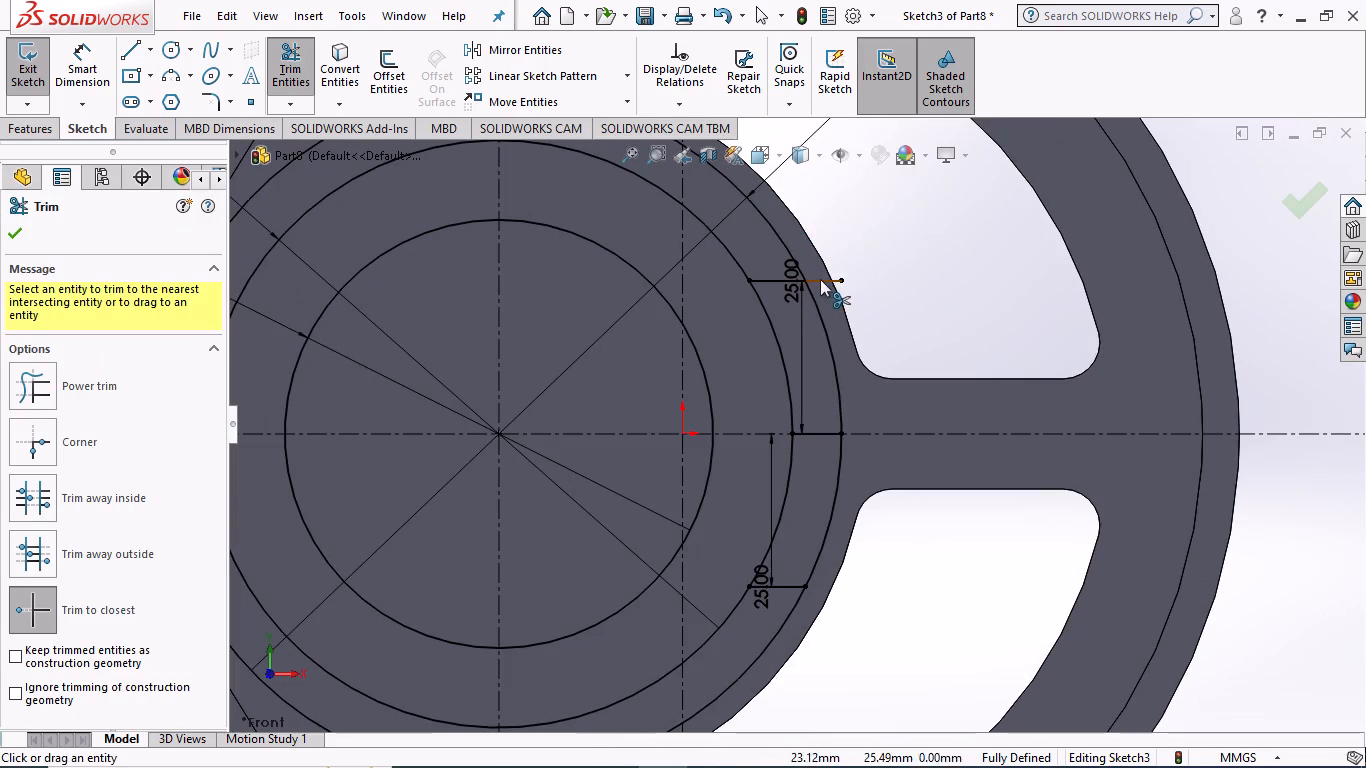
pyautogui.click(820, 279)
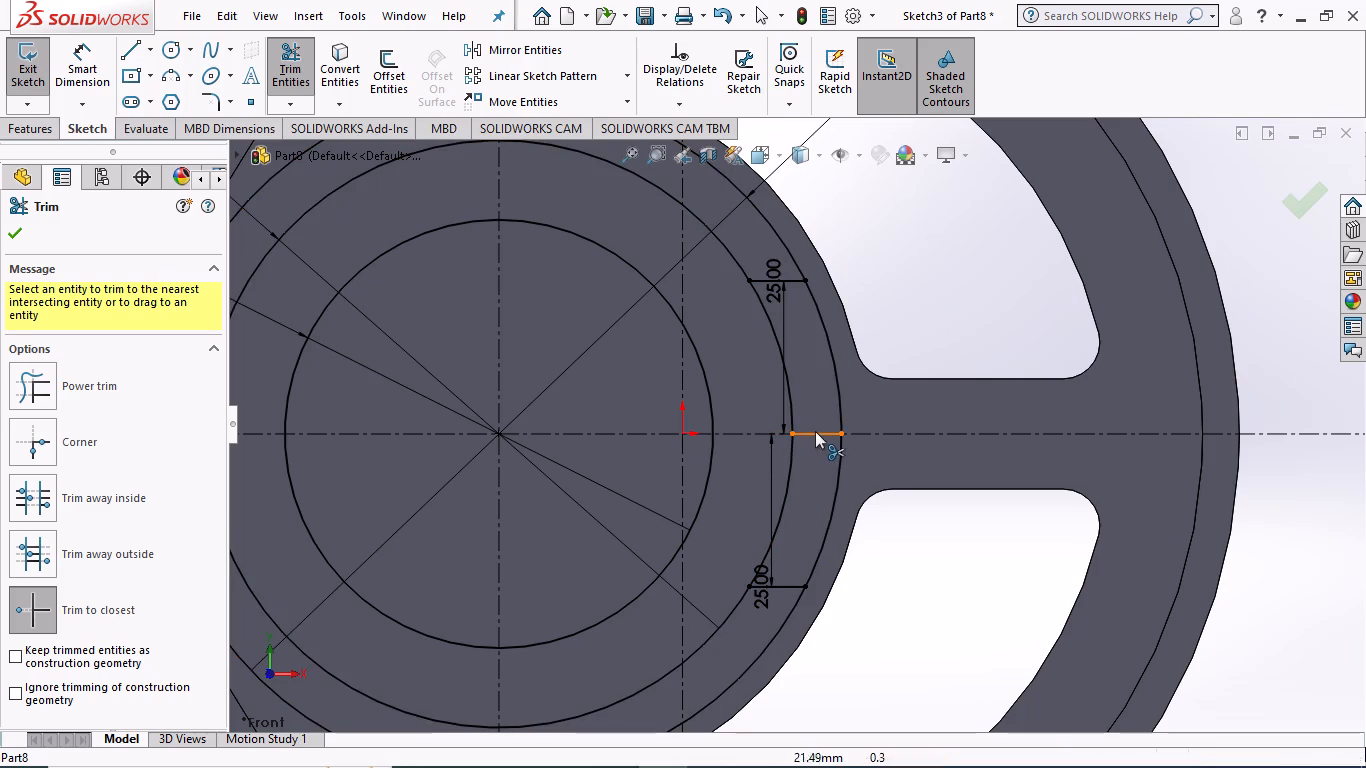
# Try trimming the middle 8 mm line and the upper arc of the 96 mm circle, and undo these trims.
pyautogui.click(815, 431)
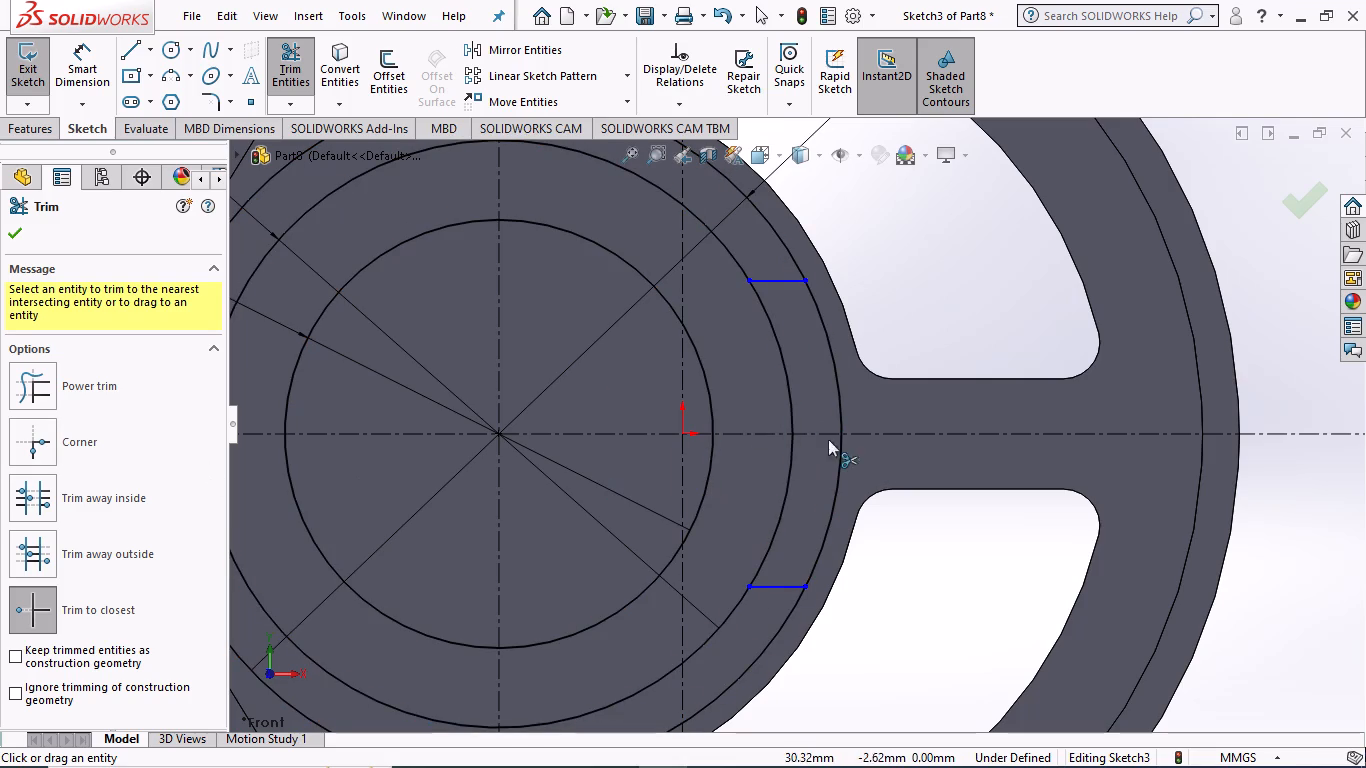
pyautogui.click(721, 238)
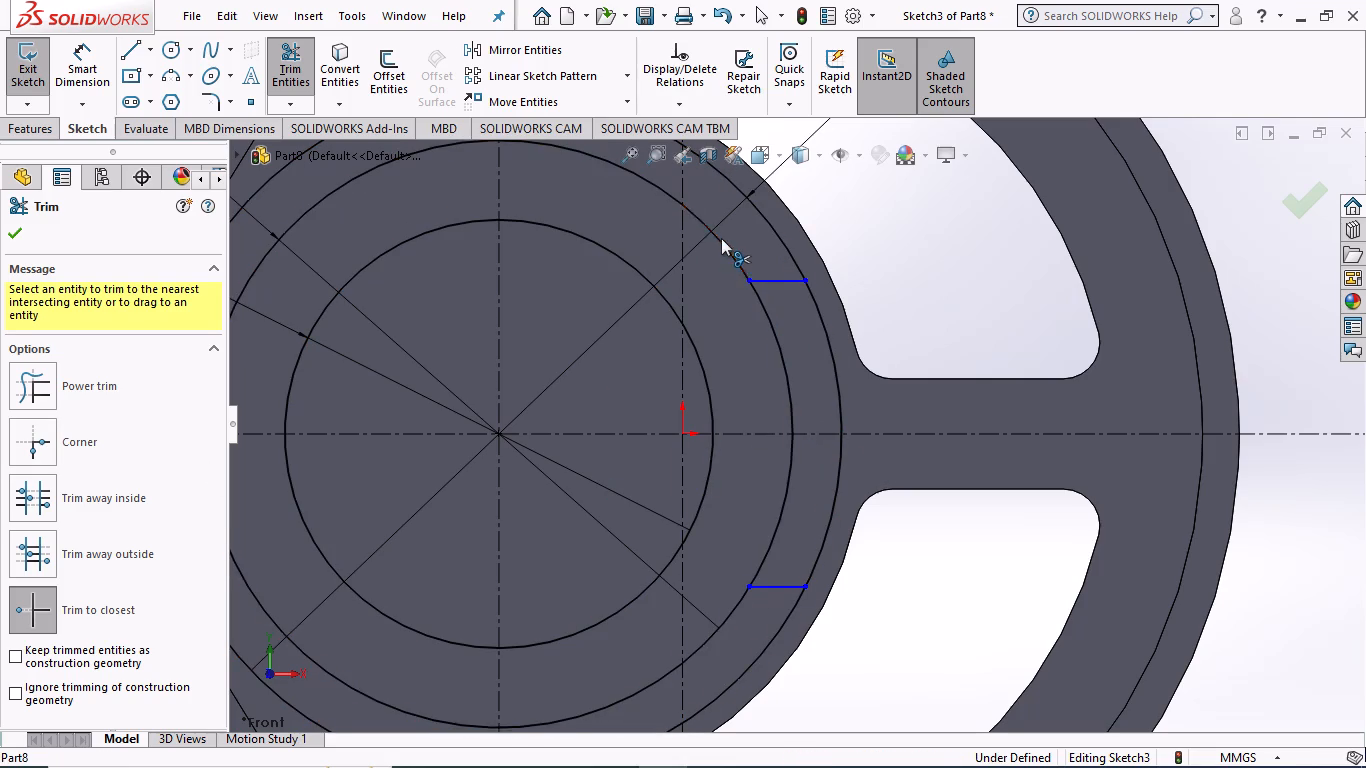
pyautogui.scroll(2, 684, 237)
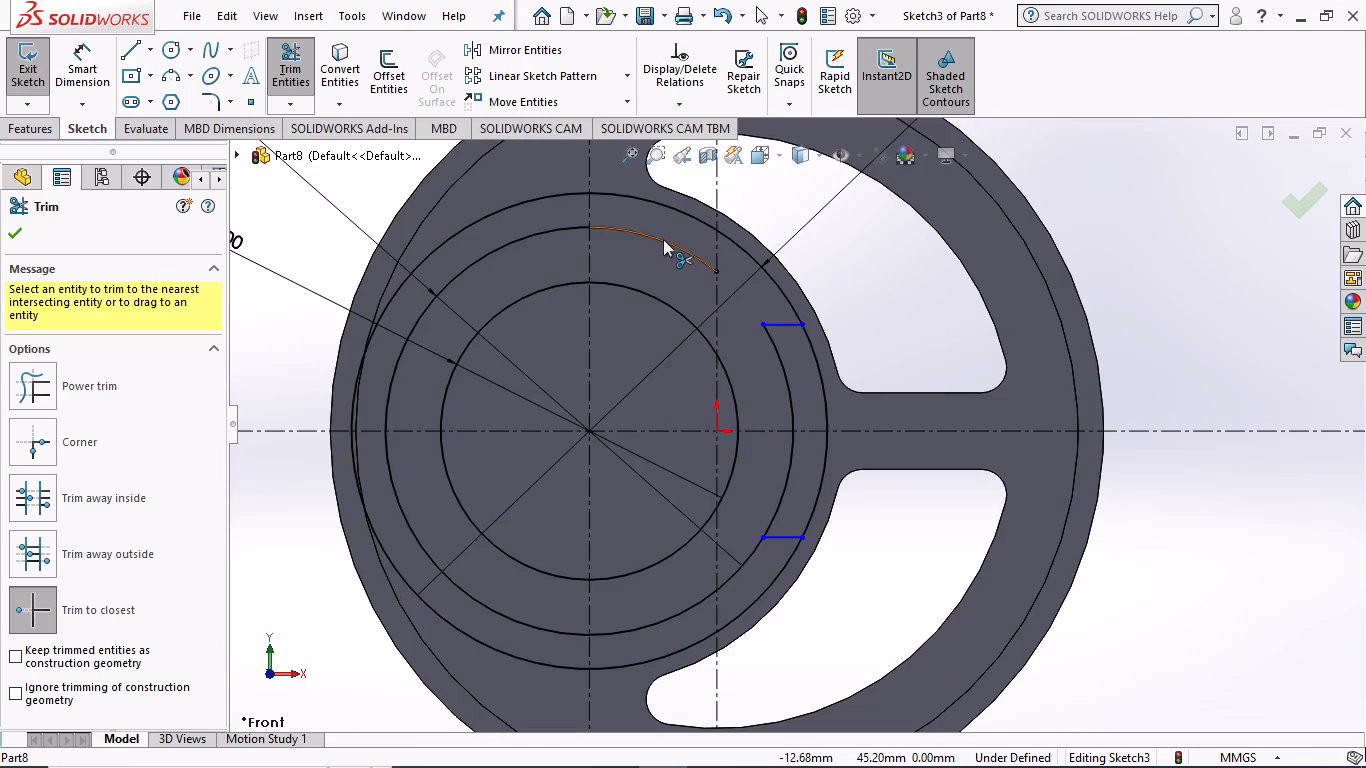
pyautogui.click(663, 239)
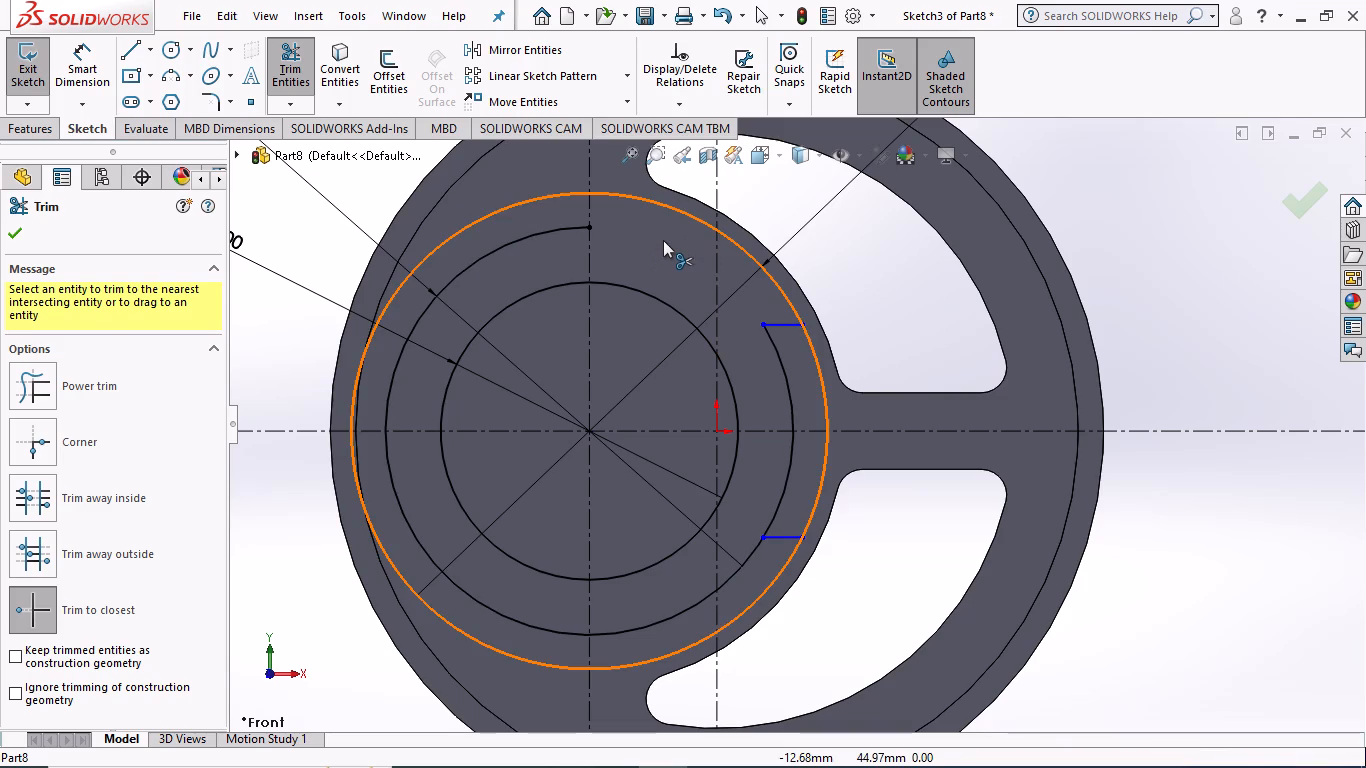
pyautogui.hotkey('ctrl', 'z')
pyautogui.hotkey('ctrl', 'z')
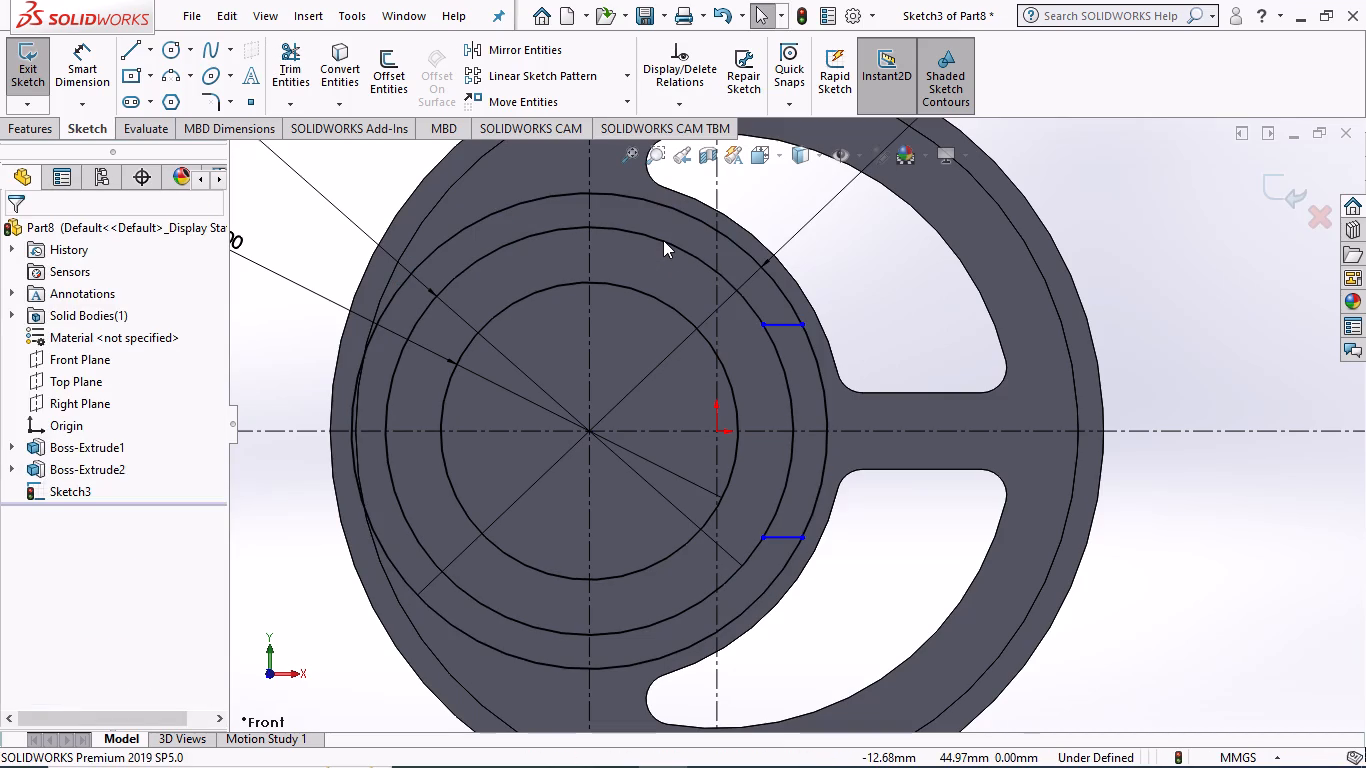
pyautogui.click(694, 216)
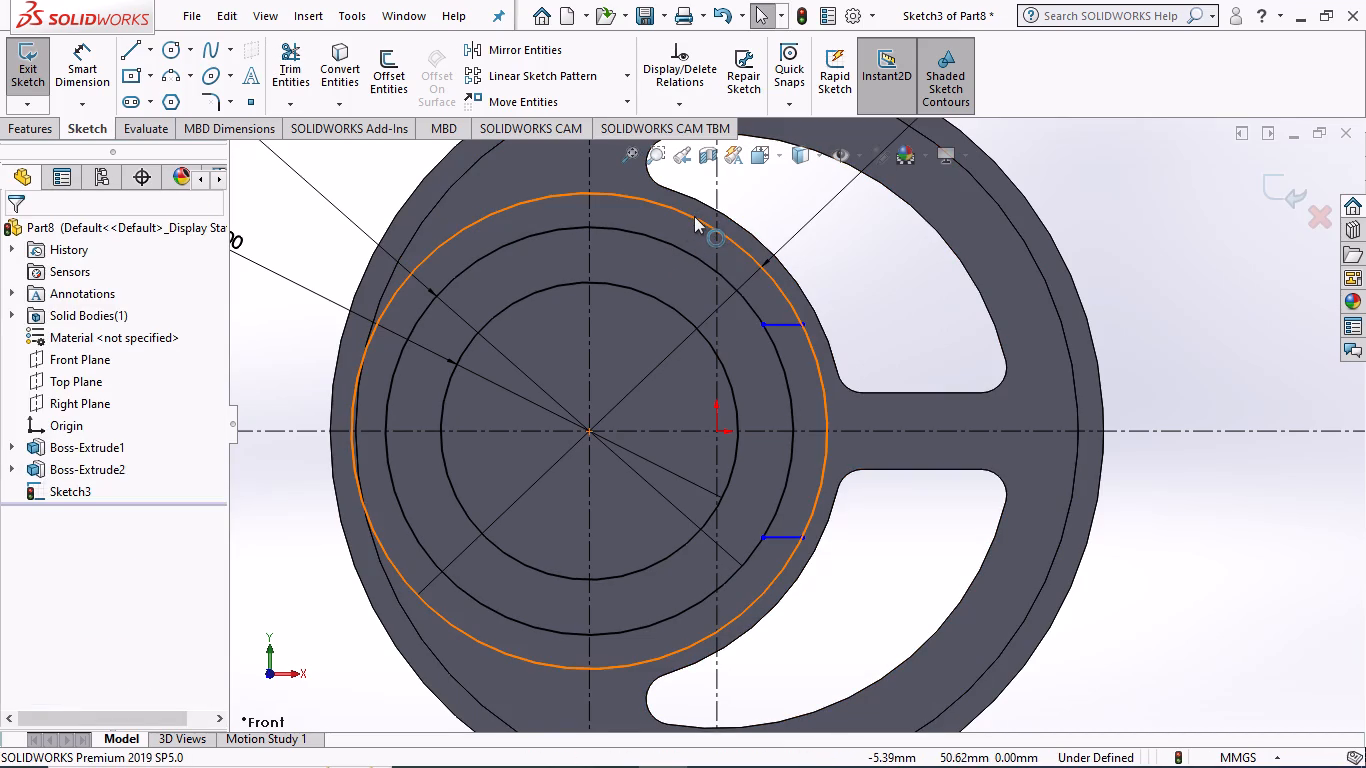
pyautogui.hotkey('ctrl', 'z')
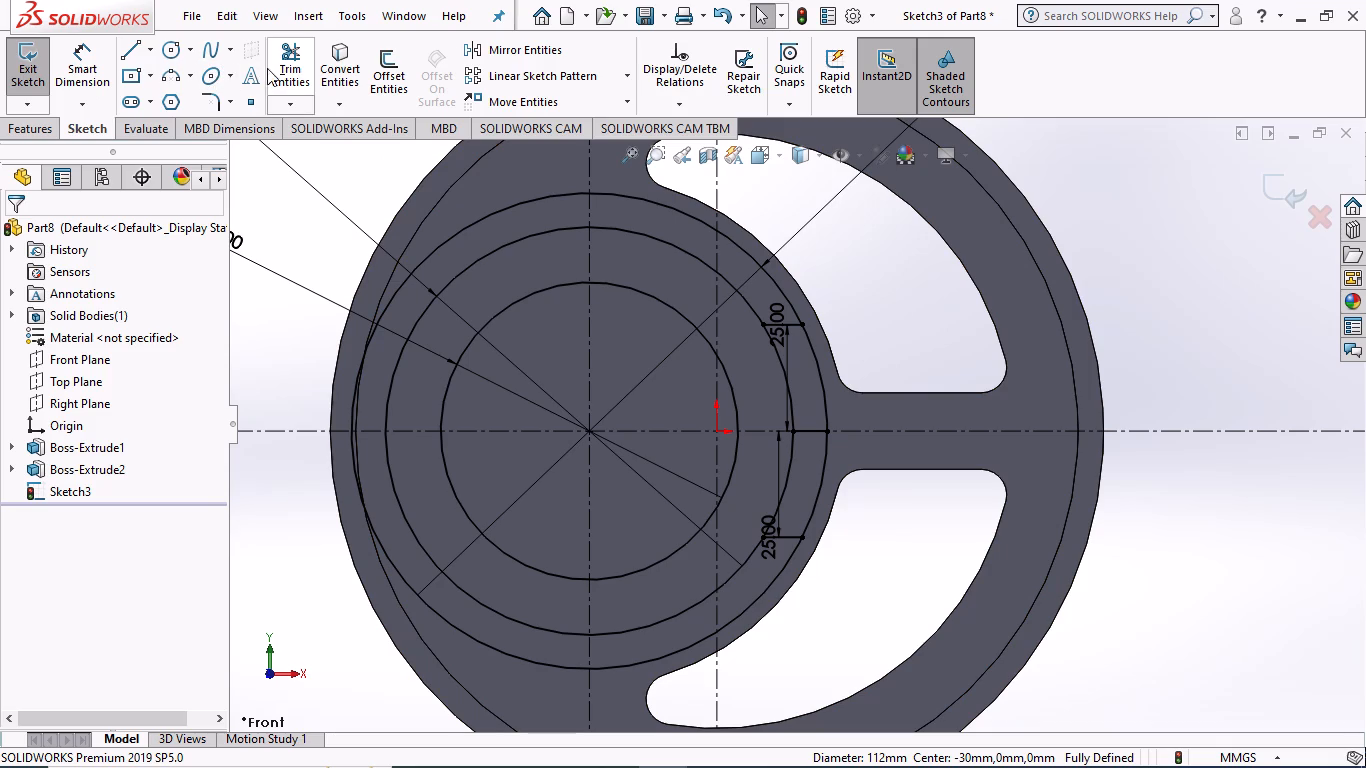
# Trim away the middle 8 mm line and the 112 mm circle, keeping only the circle's arc between the two offset lines.
pyautogui.click(292, 64)
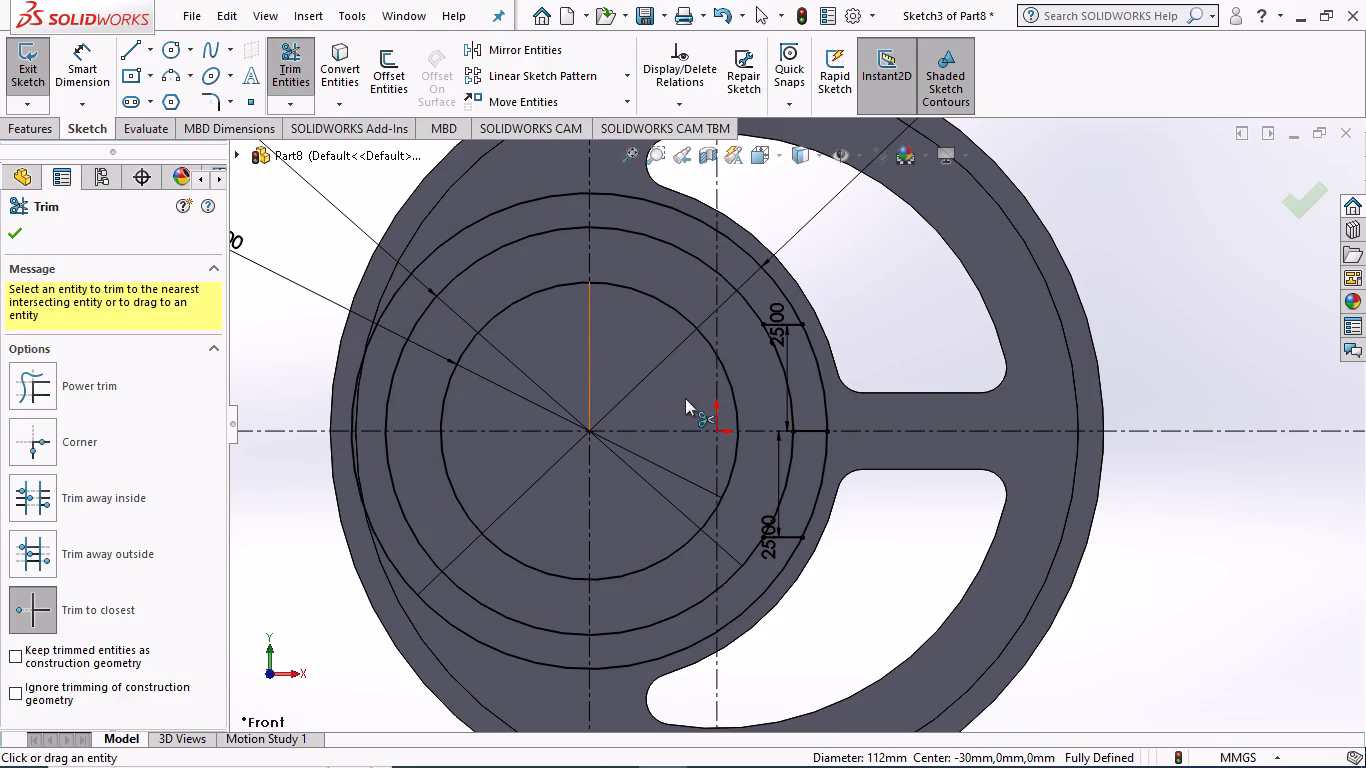
pyautogui.click(810, 430)
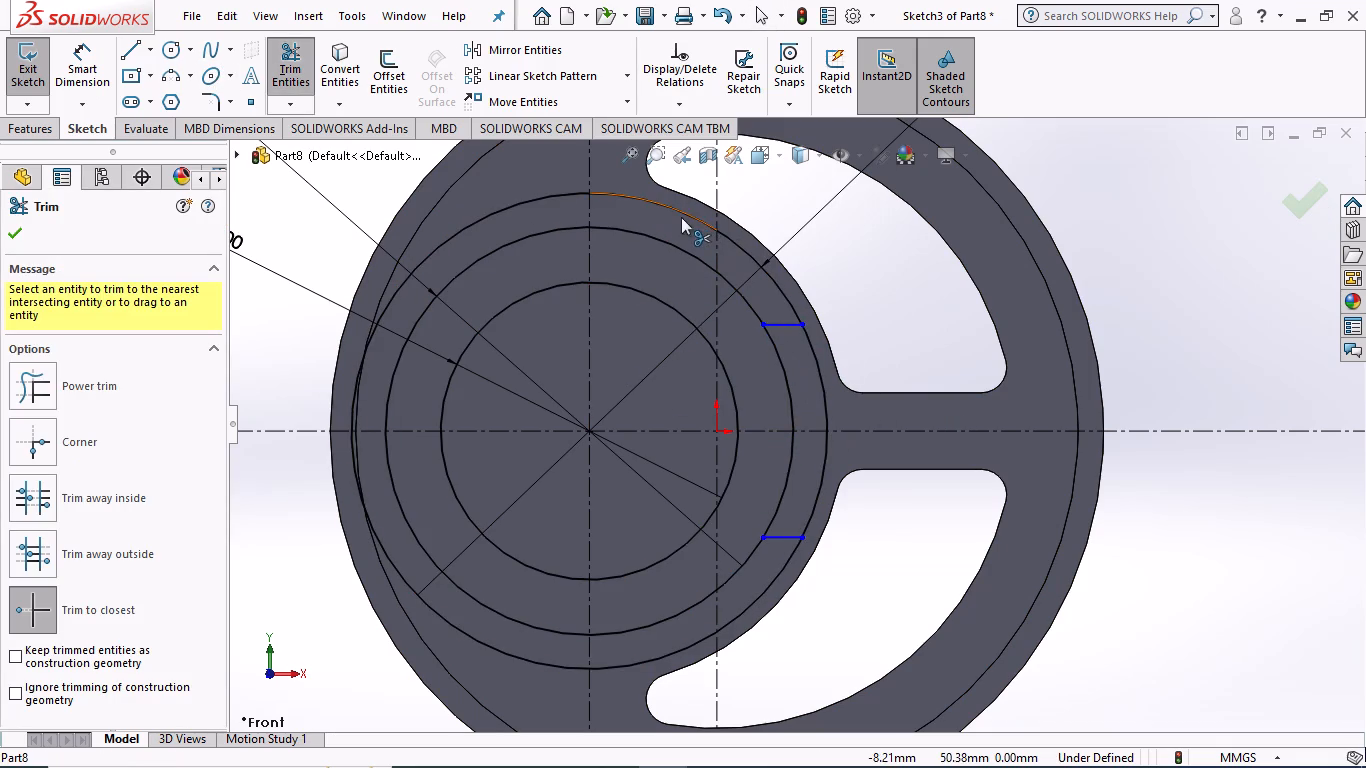
pyautogui.click(682, 212)
pyautogui.click(744, 247)
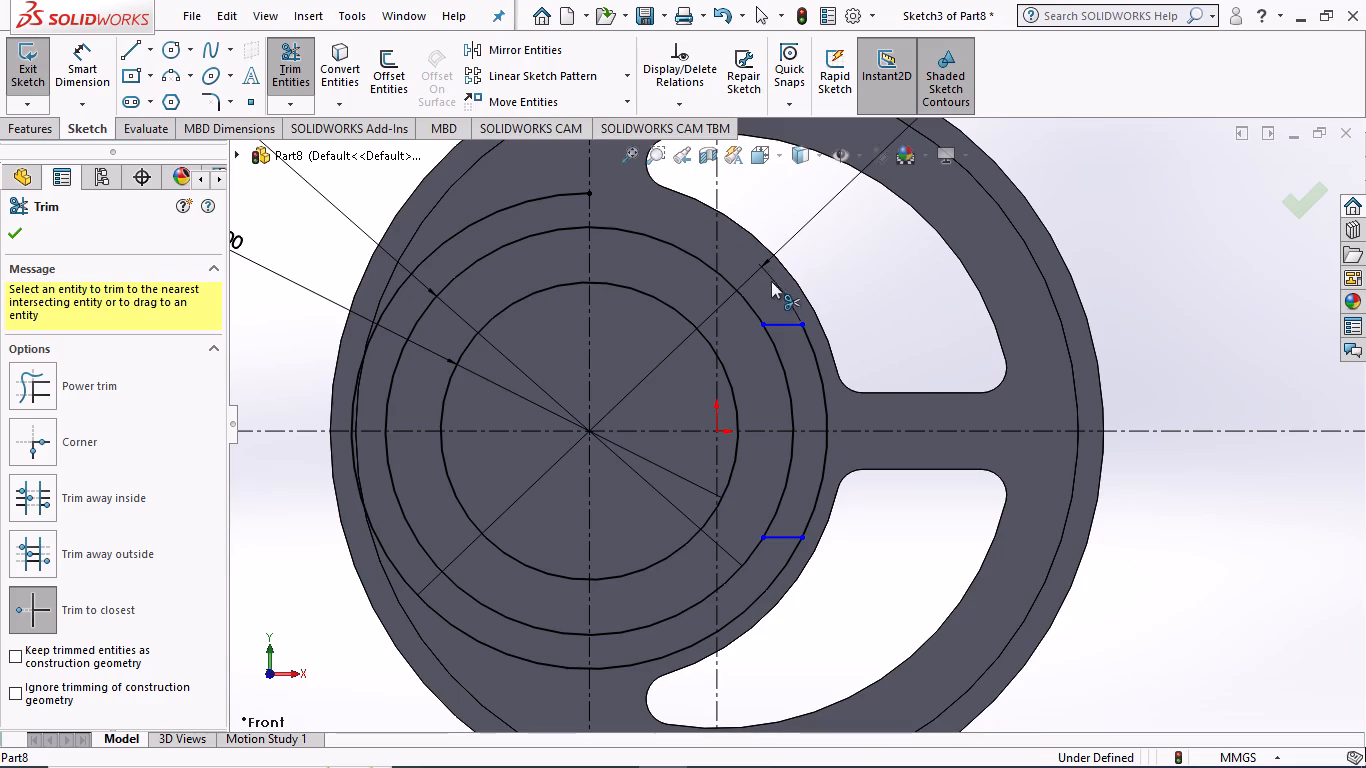
pyautogui.click(513, 204)
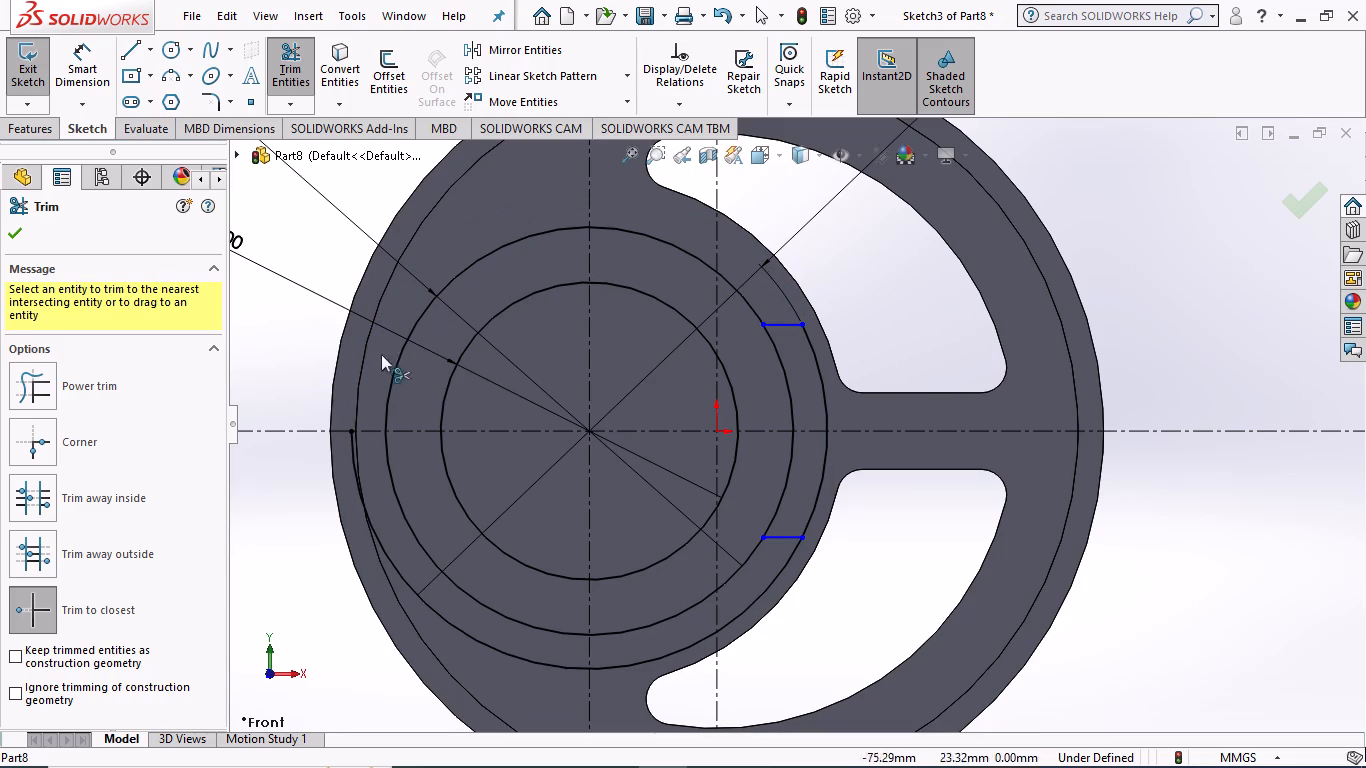
pyautogui.click(348, 450)
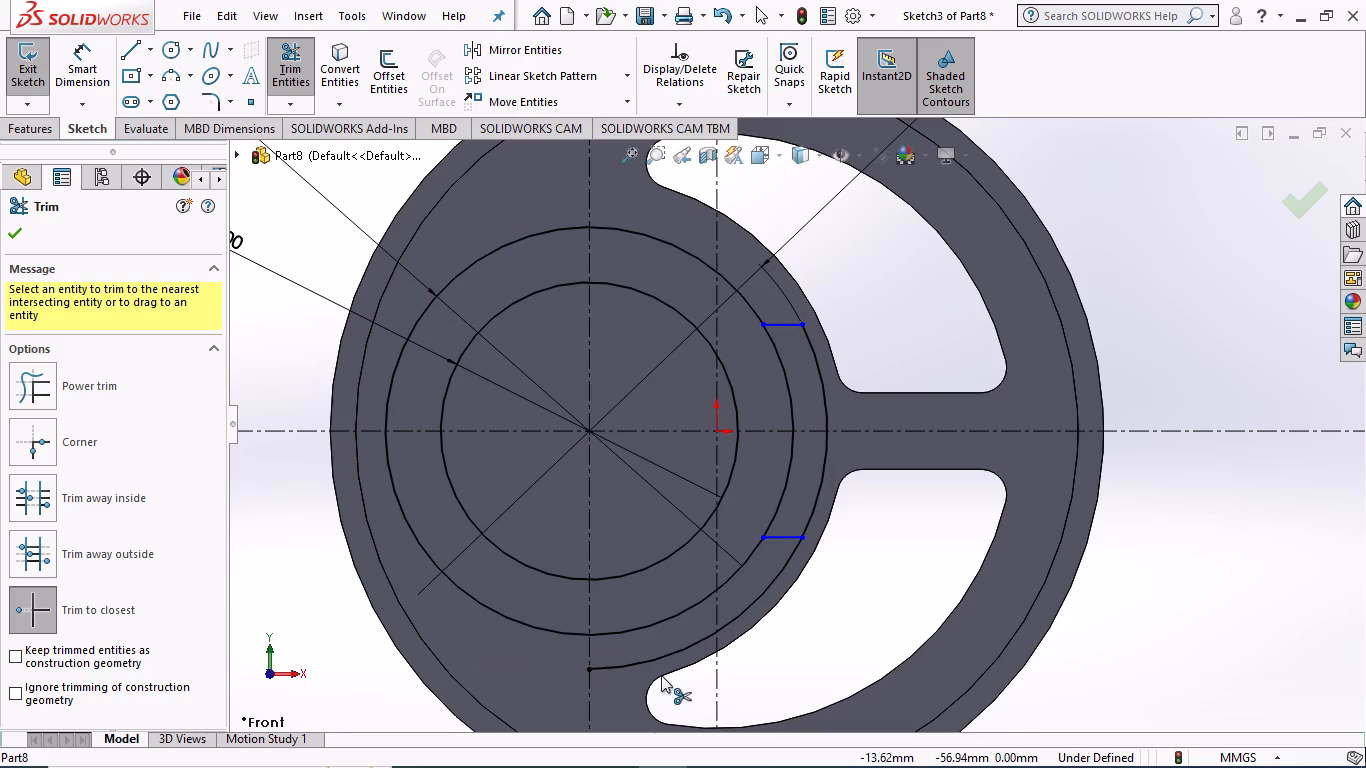
pyautogui.click(678, 651)
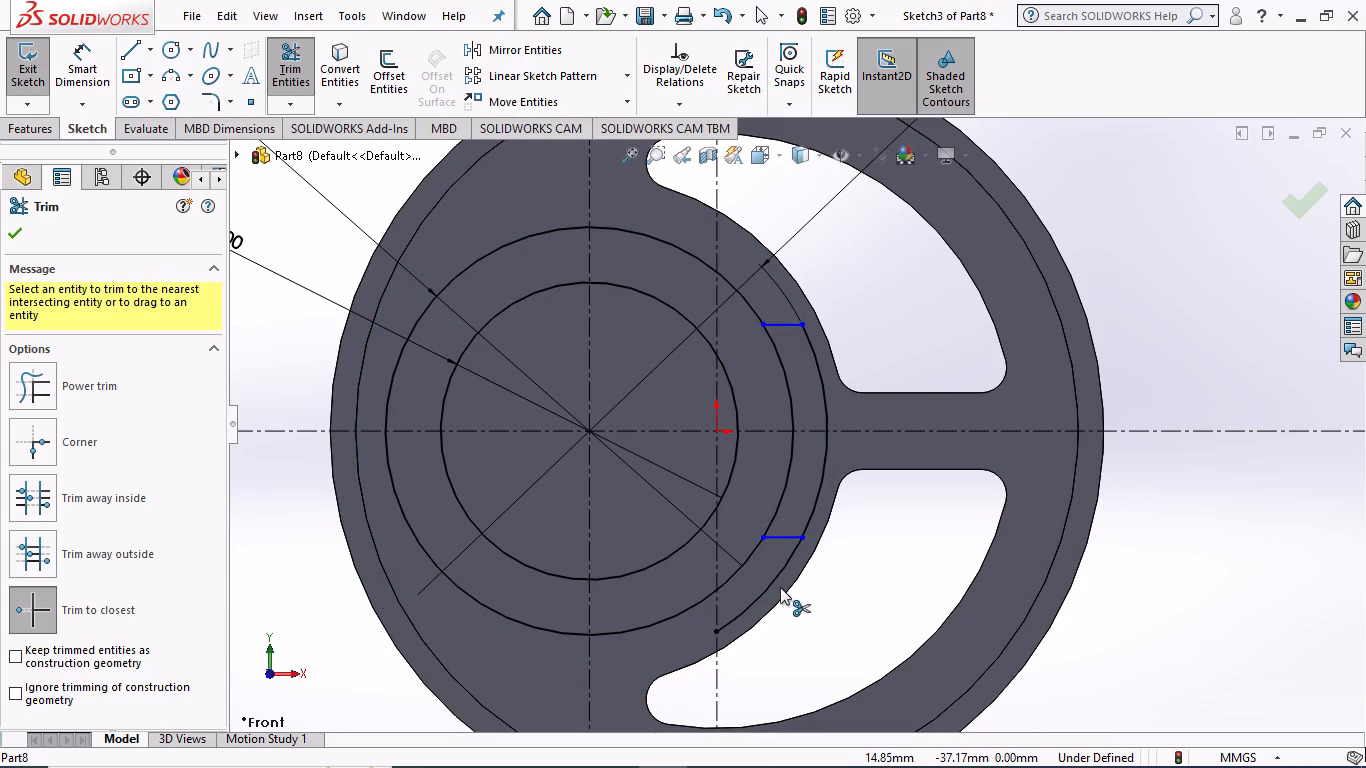
pyautogui.click(776, 573)
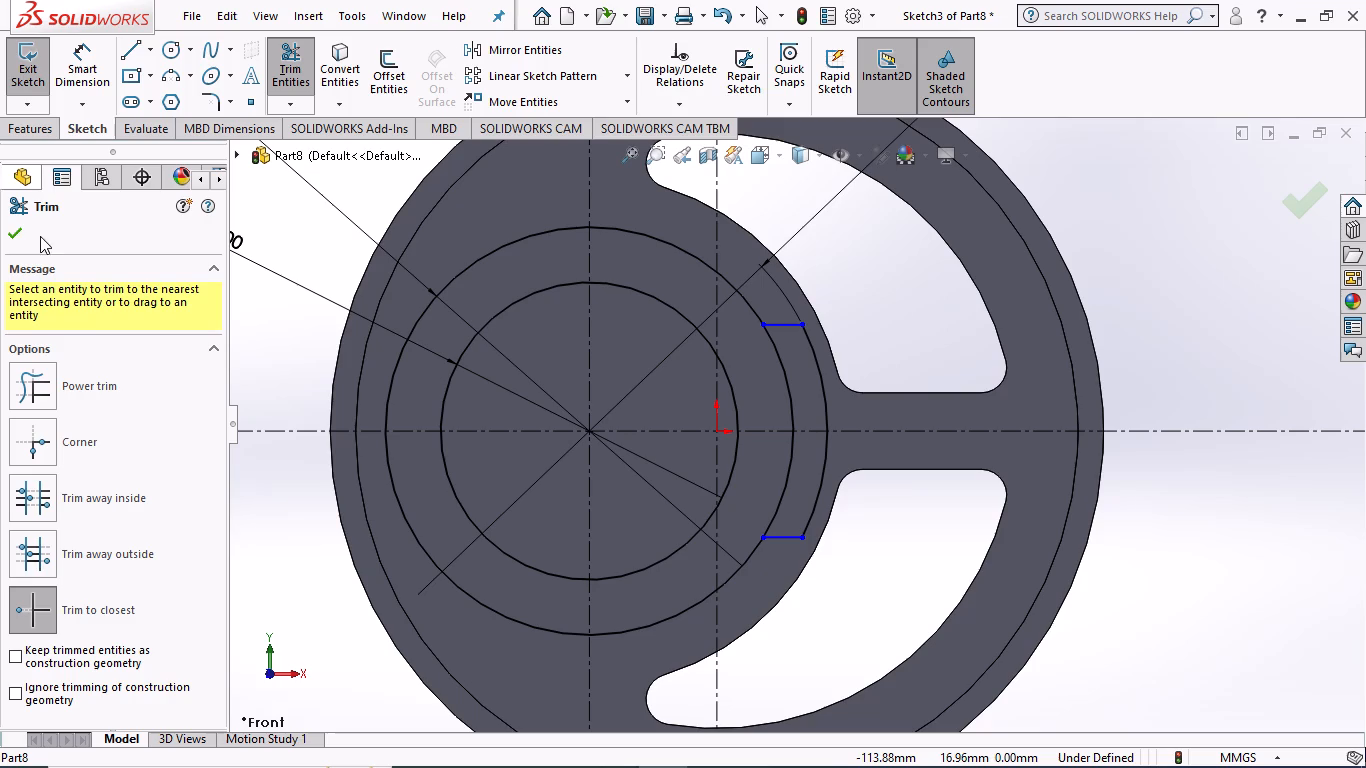
pyautogui.click(18, 233)
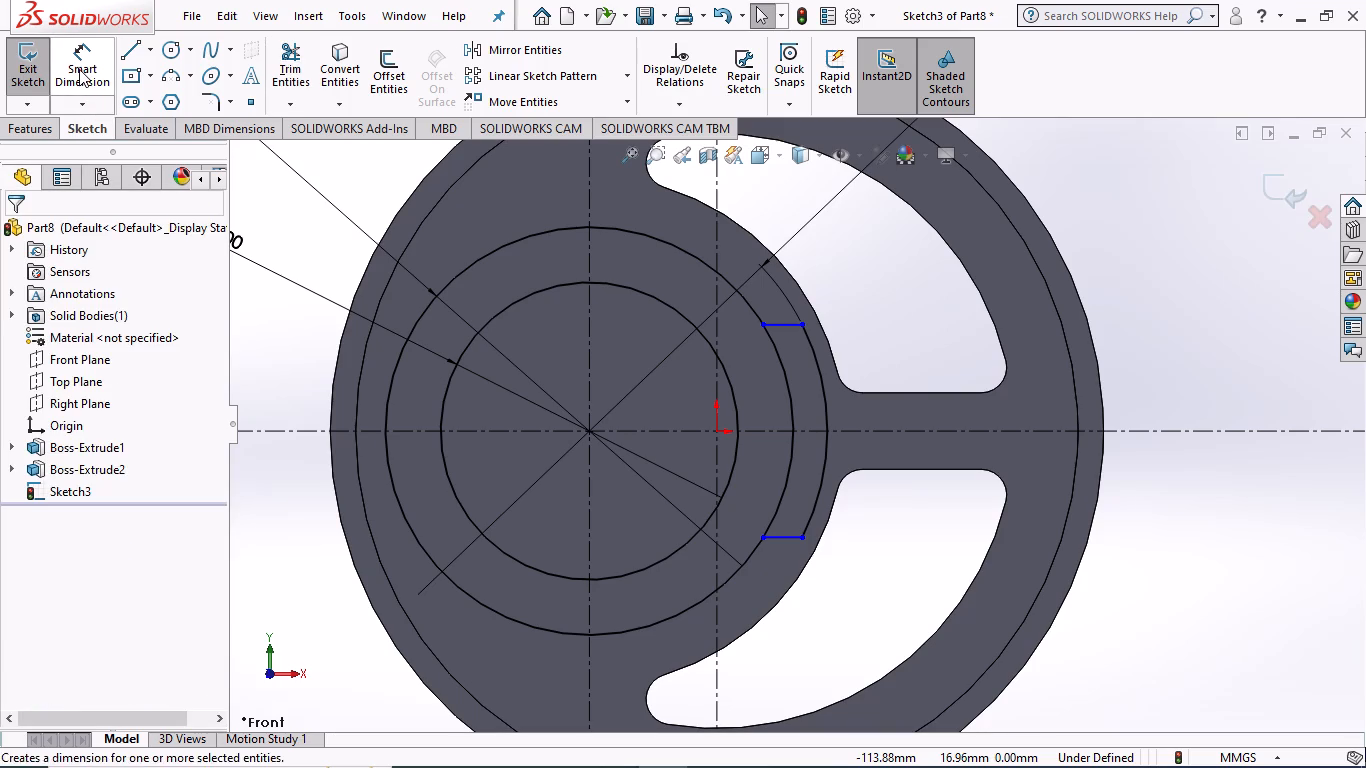
# Dimension the upper and lower short lines at 25 mm each from the horizontal centerline.
pyautogui.click(79, 69)
pyautogui.click(809, 430)
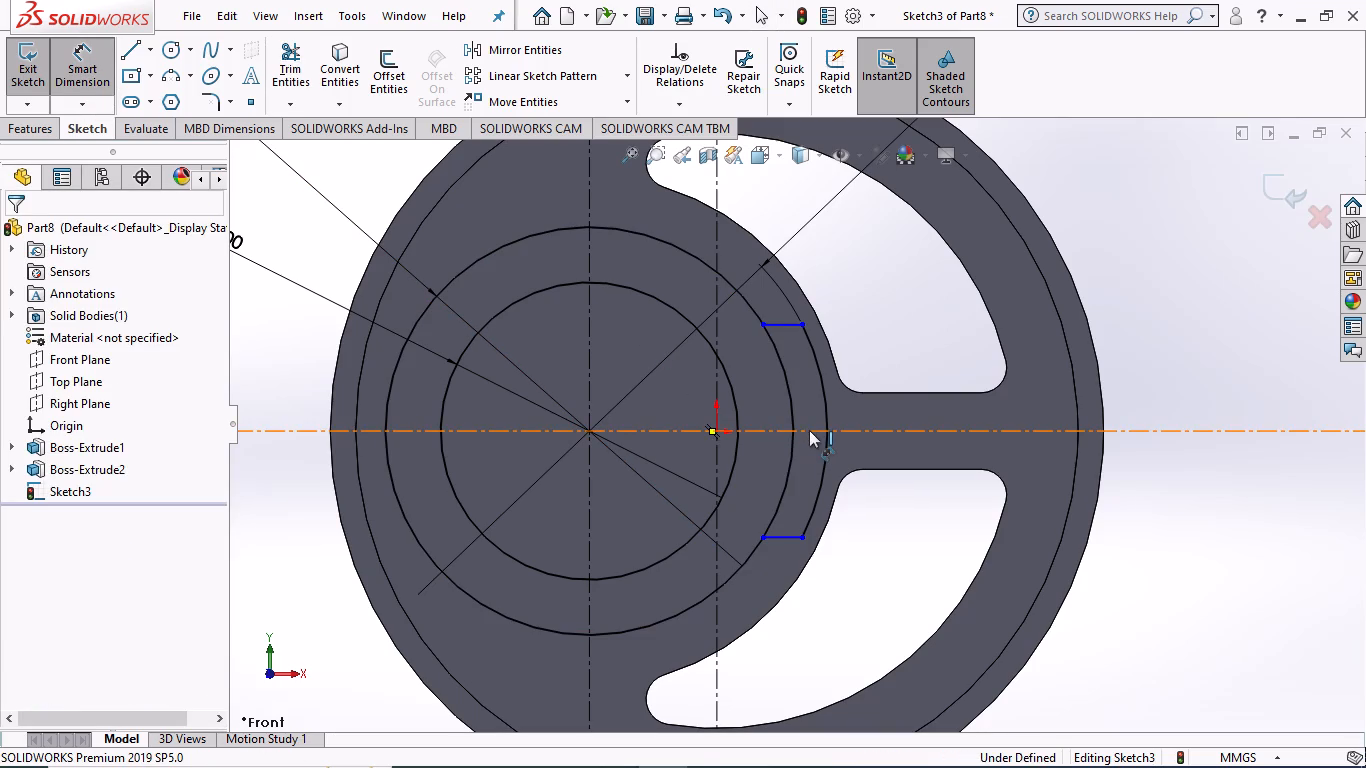
pyautogui.click(781, 325)
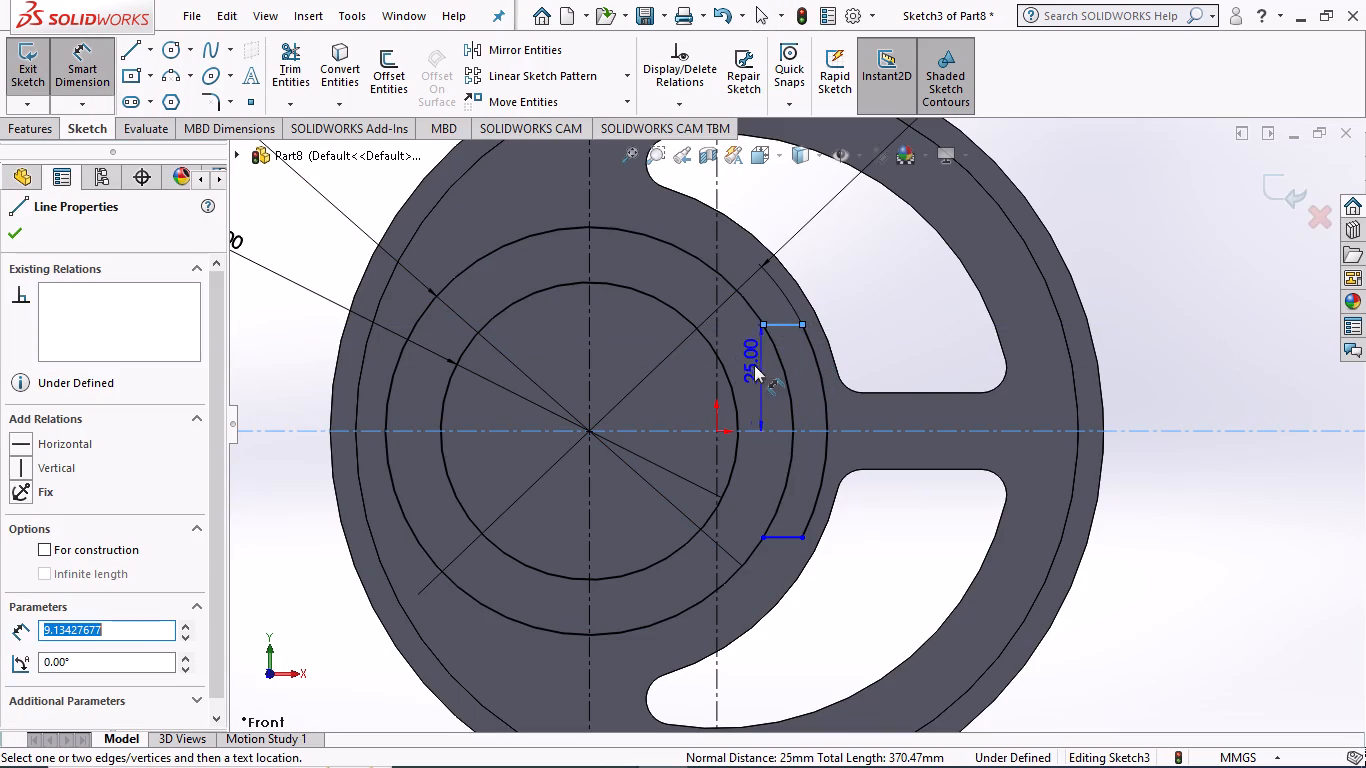
pyautogui.click(754, 368)
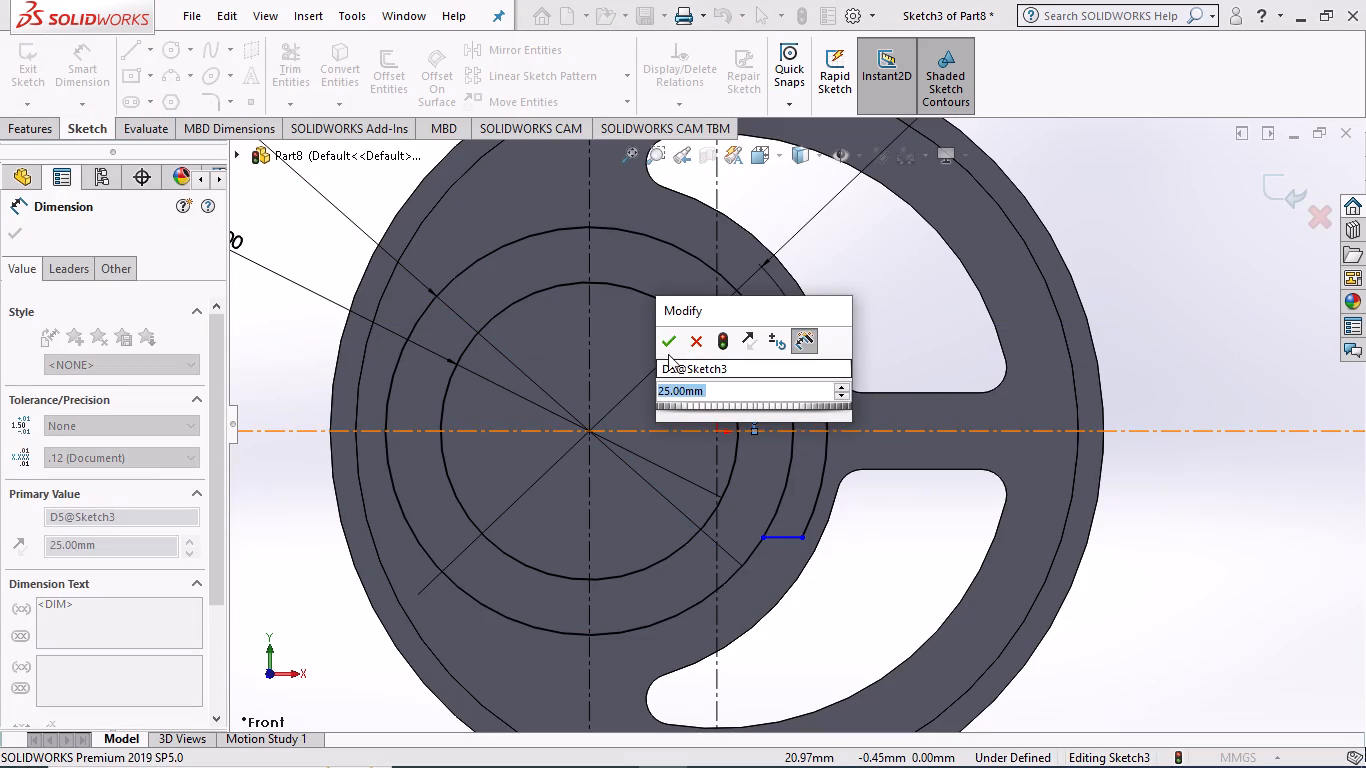
pyautogui.click(665, 344)
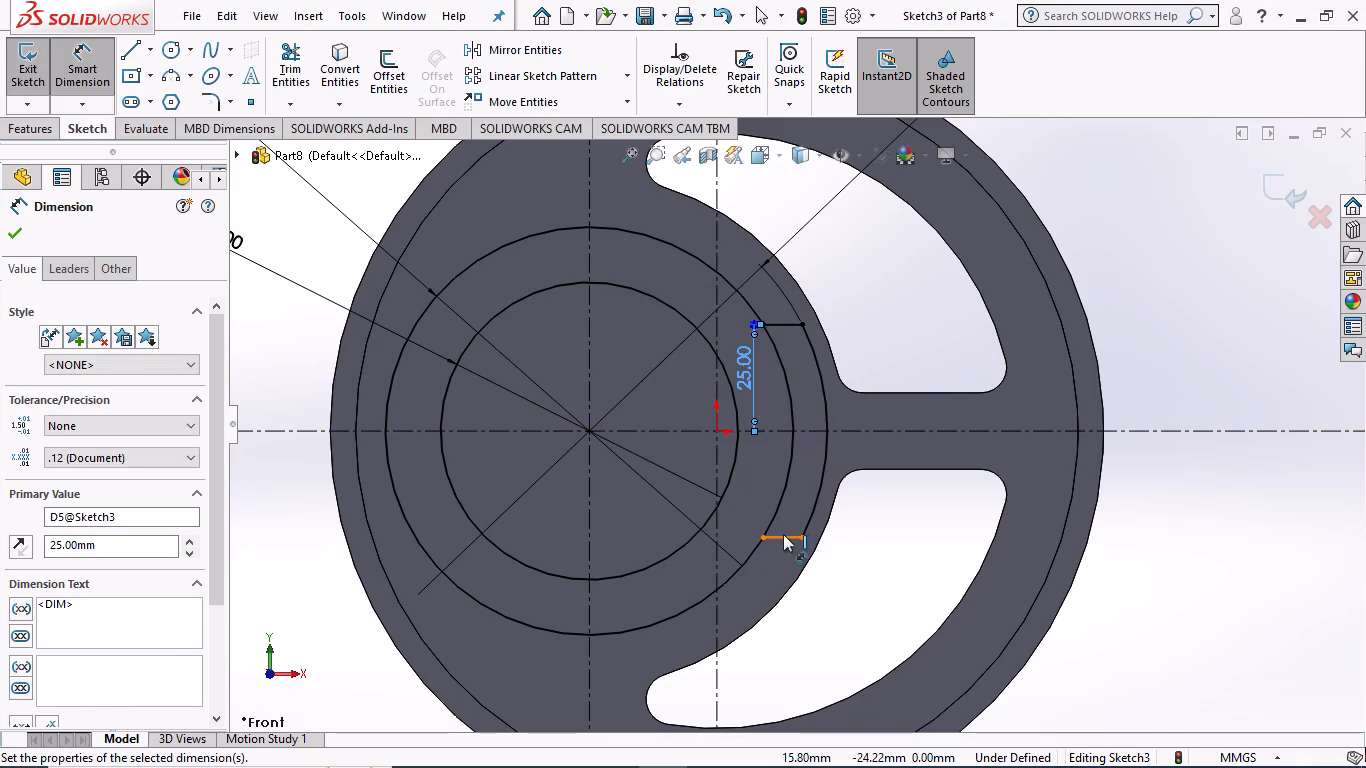
pyautogui.click(783, 534)
pyautogui.click(765, 481)
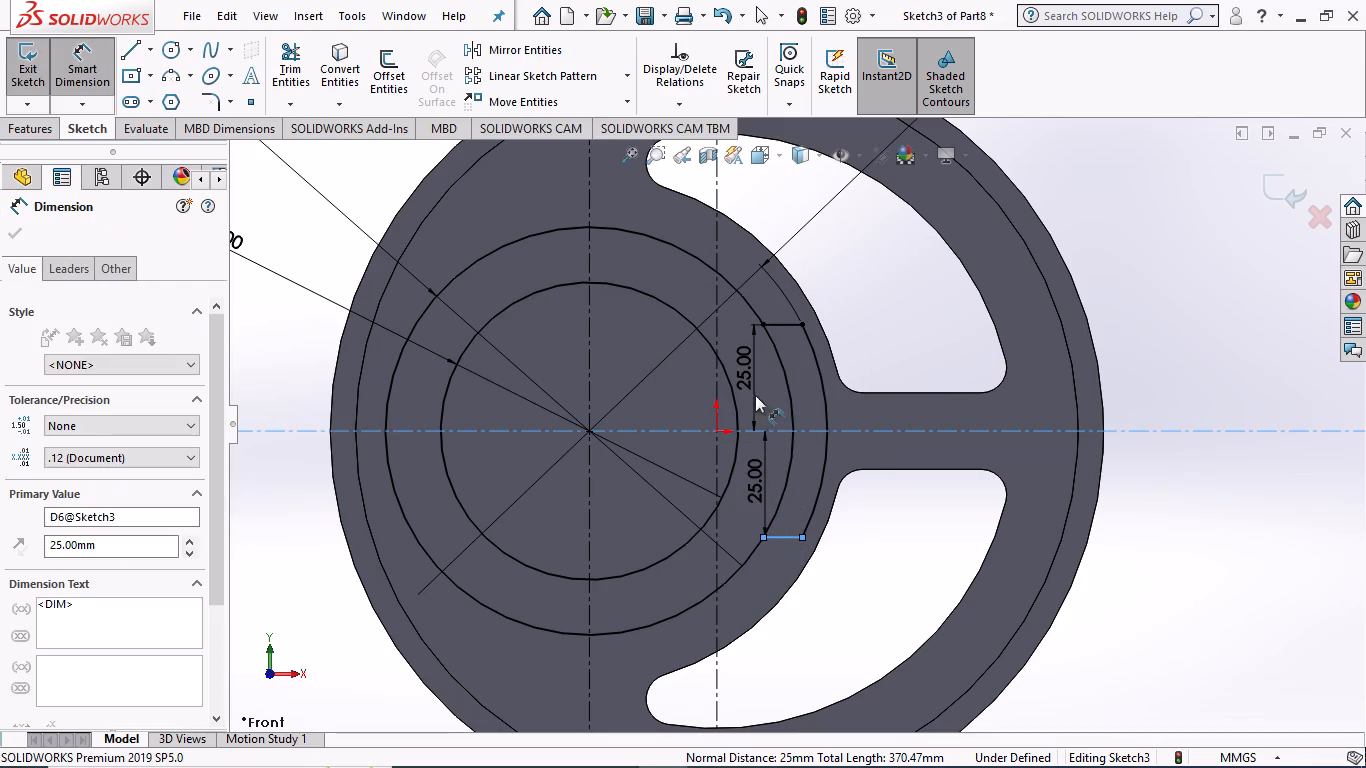
pyautogui.click(689, 449)
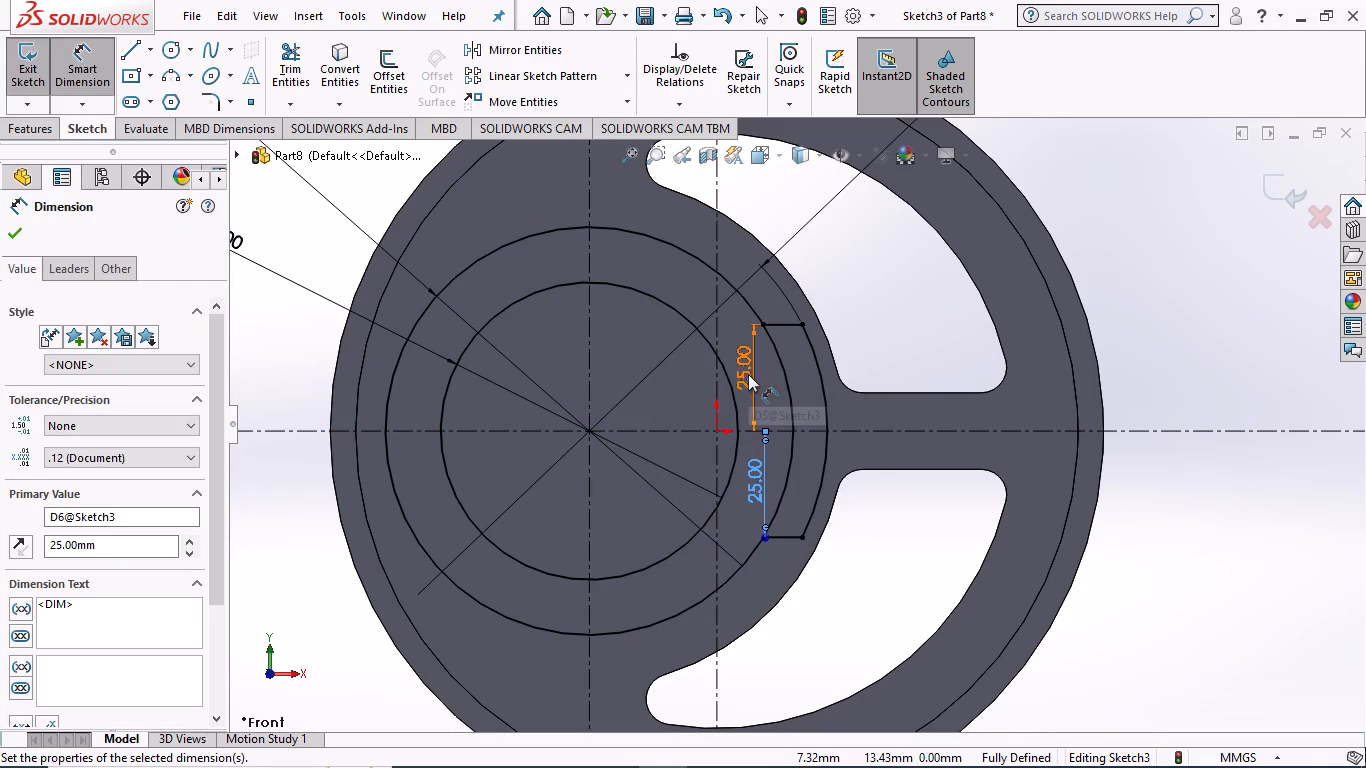
# Reposition both 25 mm dimensions between the 96 mm circle and the remaining 112 mm arc.
pyautogui.moveTo(748, 374); pyautogui.dragTo(802, 381)
pyautogui.moveTo(758, 469); pyautogui.dragTo(795, 469)
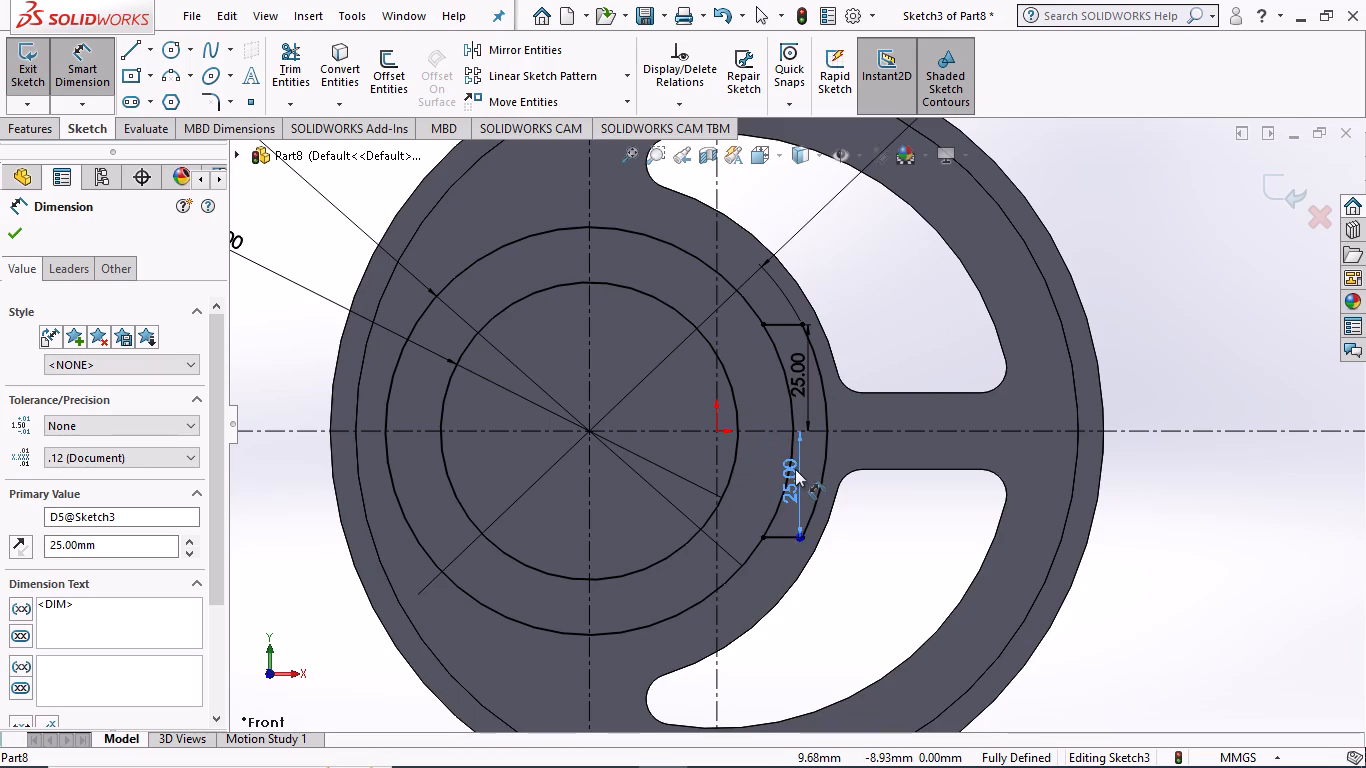
# Line up the lower 25 mm dimension with the upper 25 mm dimension.
pyautogui.moveTo(795, 469); pyautogui.dragTo(801, 469)
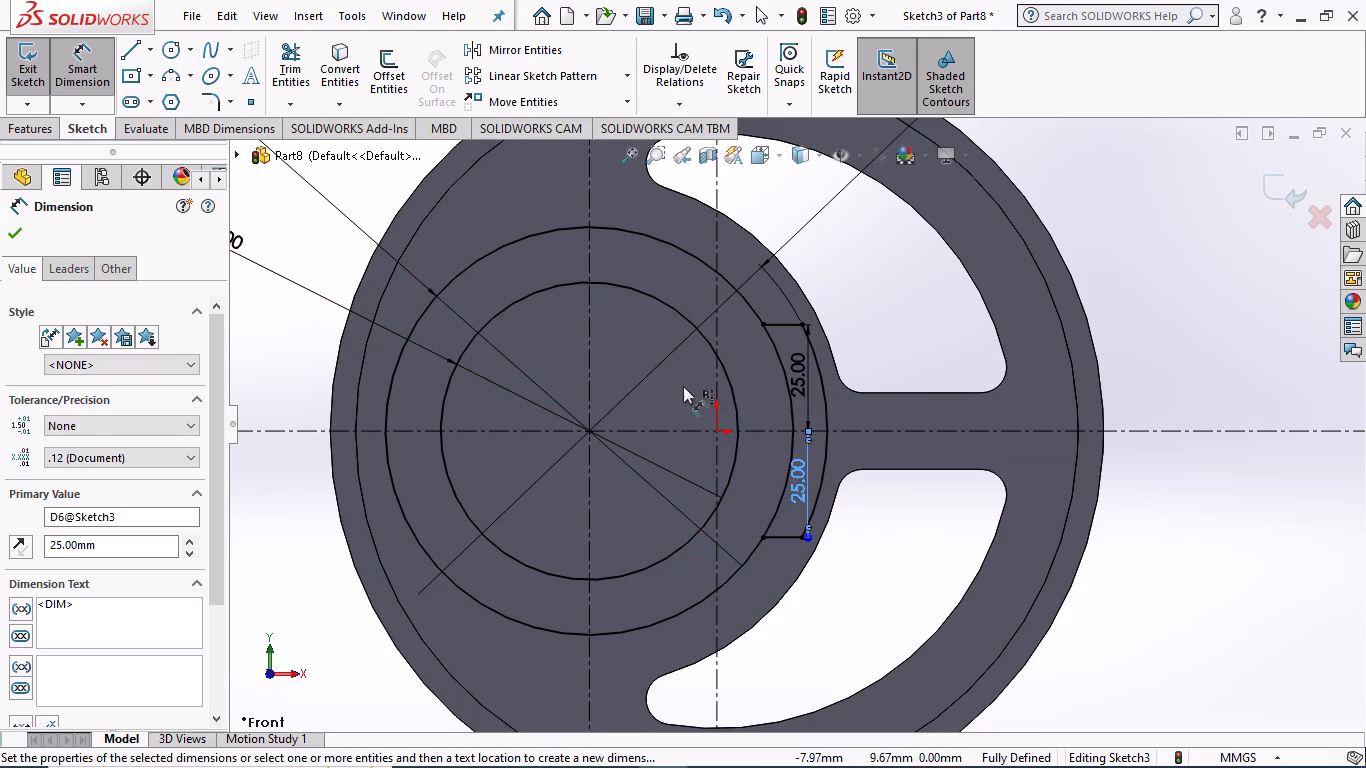
# Trim away both parts of the 96 mm circle's arc between the two short tab lines.
pyautogui.click(289, 63)
pyautogui.click(780, 354)
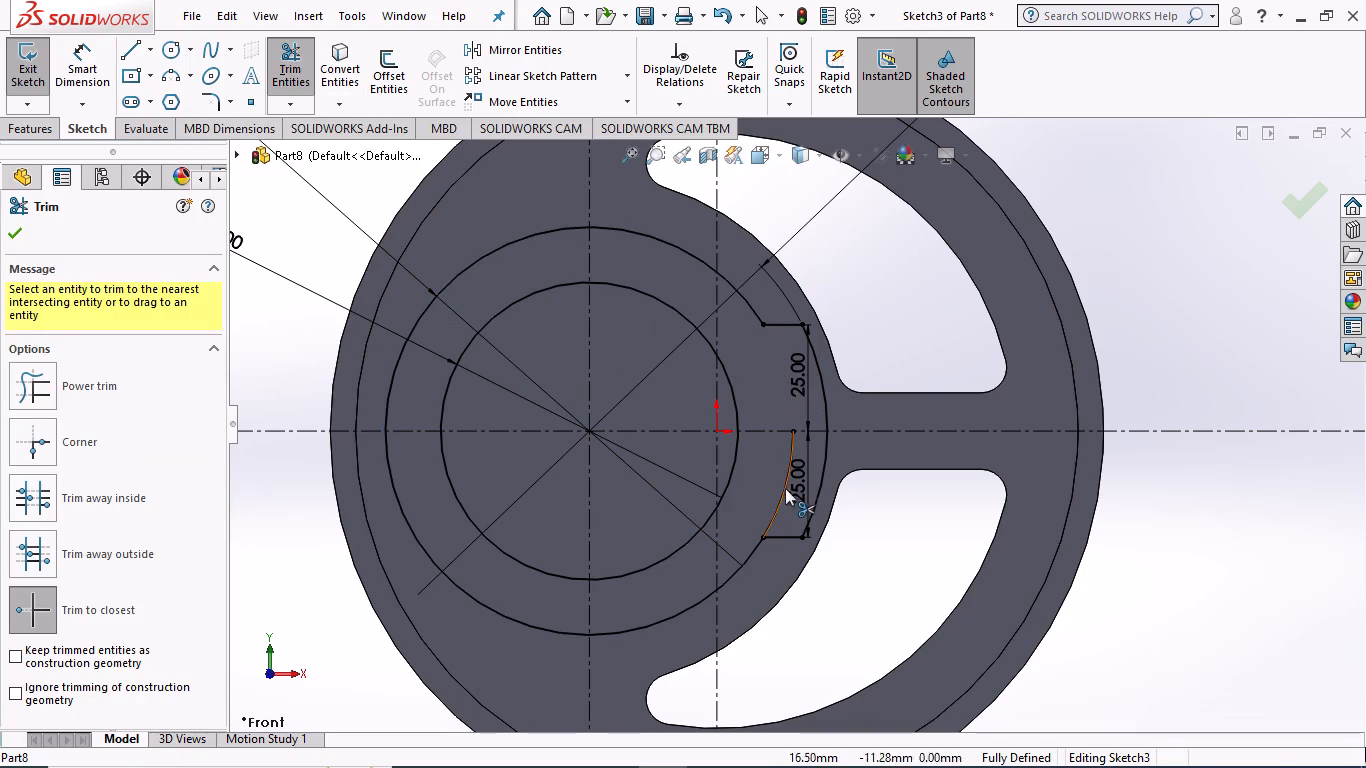
pyautogui.click(775, 503)
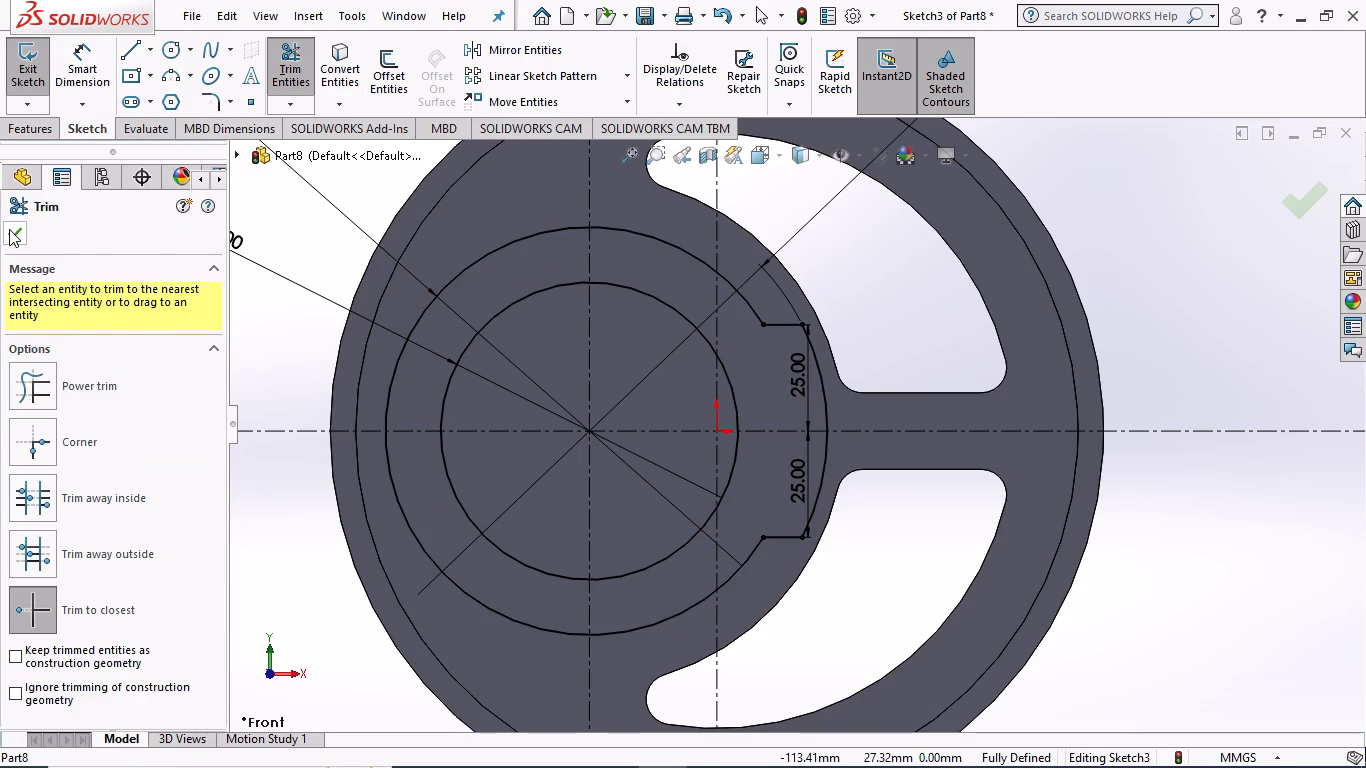
pyautogui.click(9, 229)
# Sketch a short horizontal line outward from the 70 mm circle along the centerline and offset it 9 mm in both directions.
pyautogui.click(130, 43)
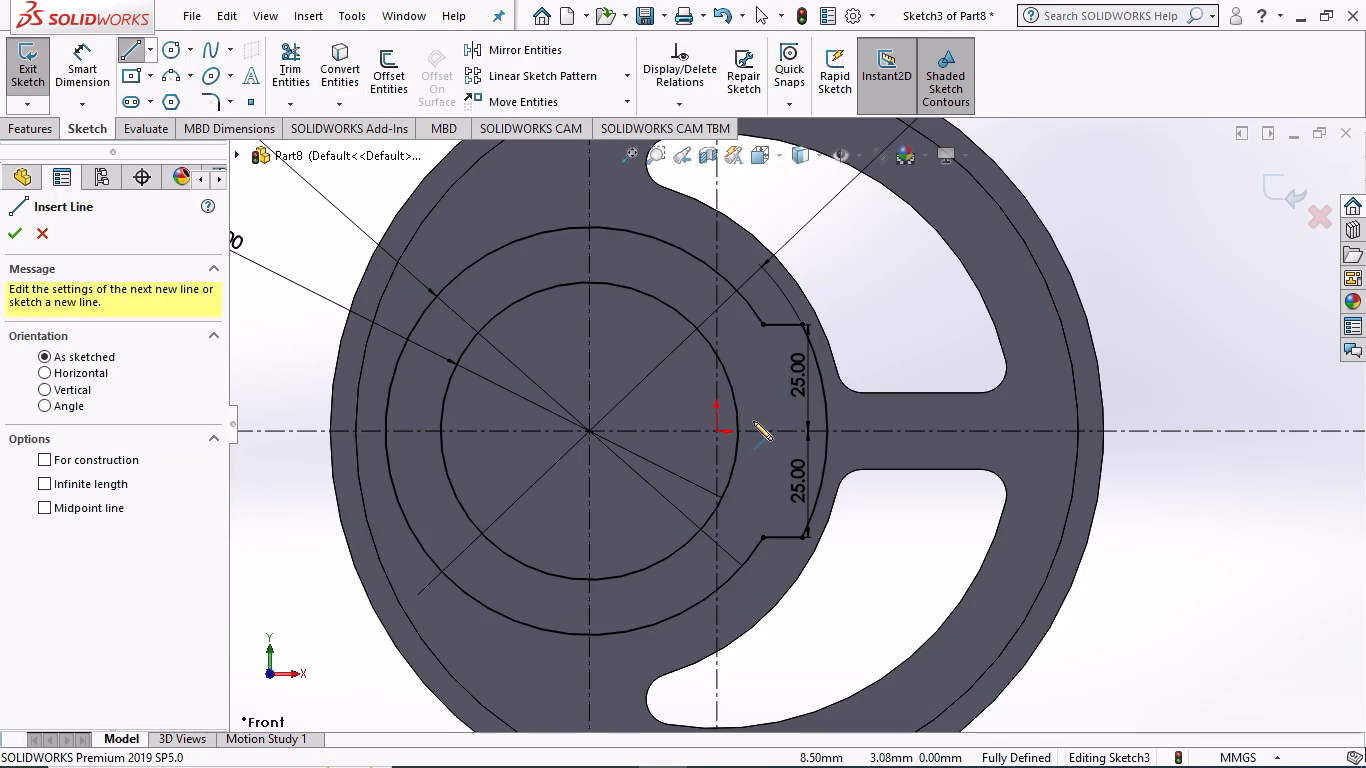
pyautogui.click(738, 433)
pyautogui.click(771, 434)
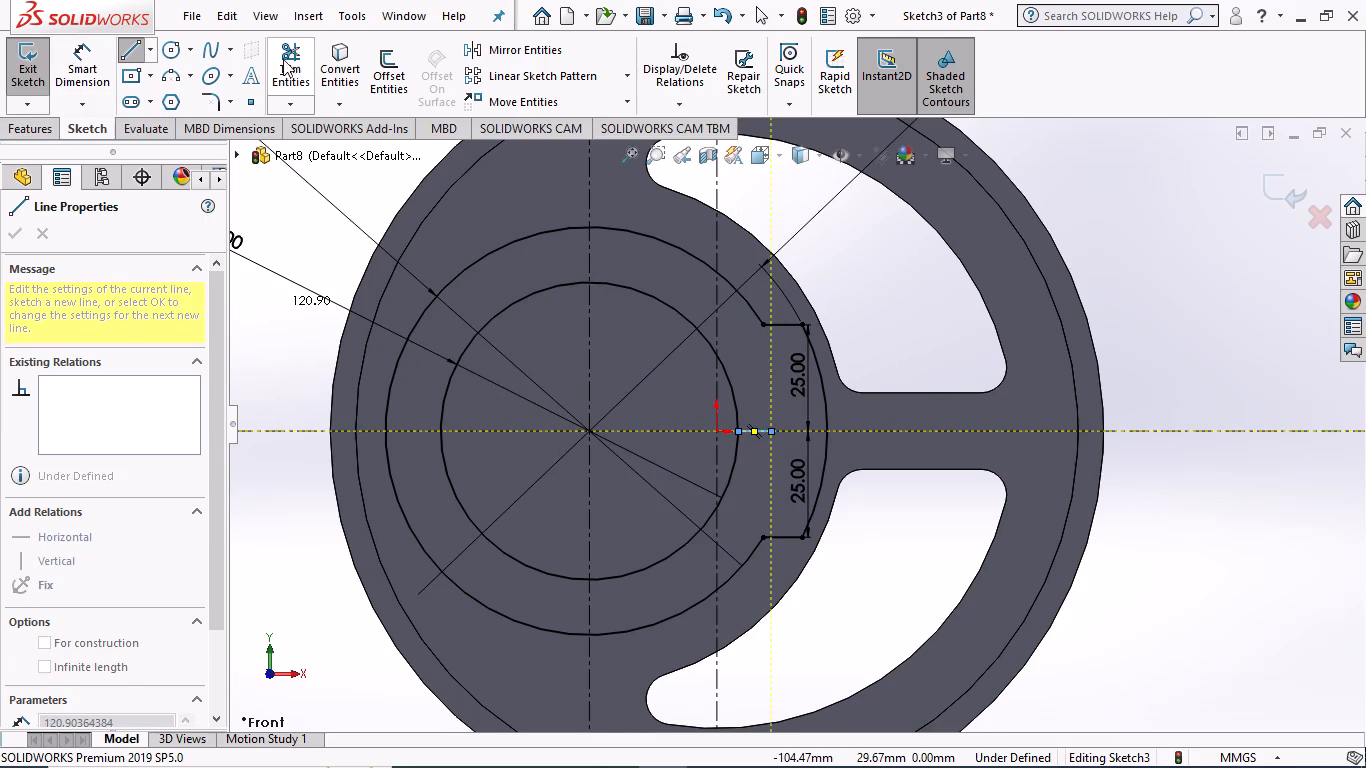
pyautogui.click(385, 69)
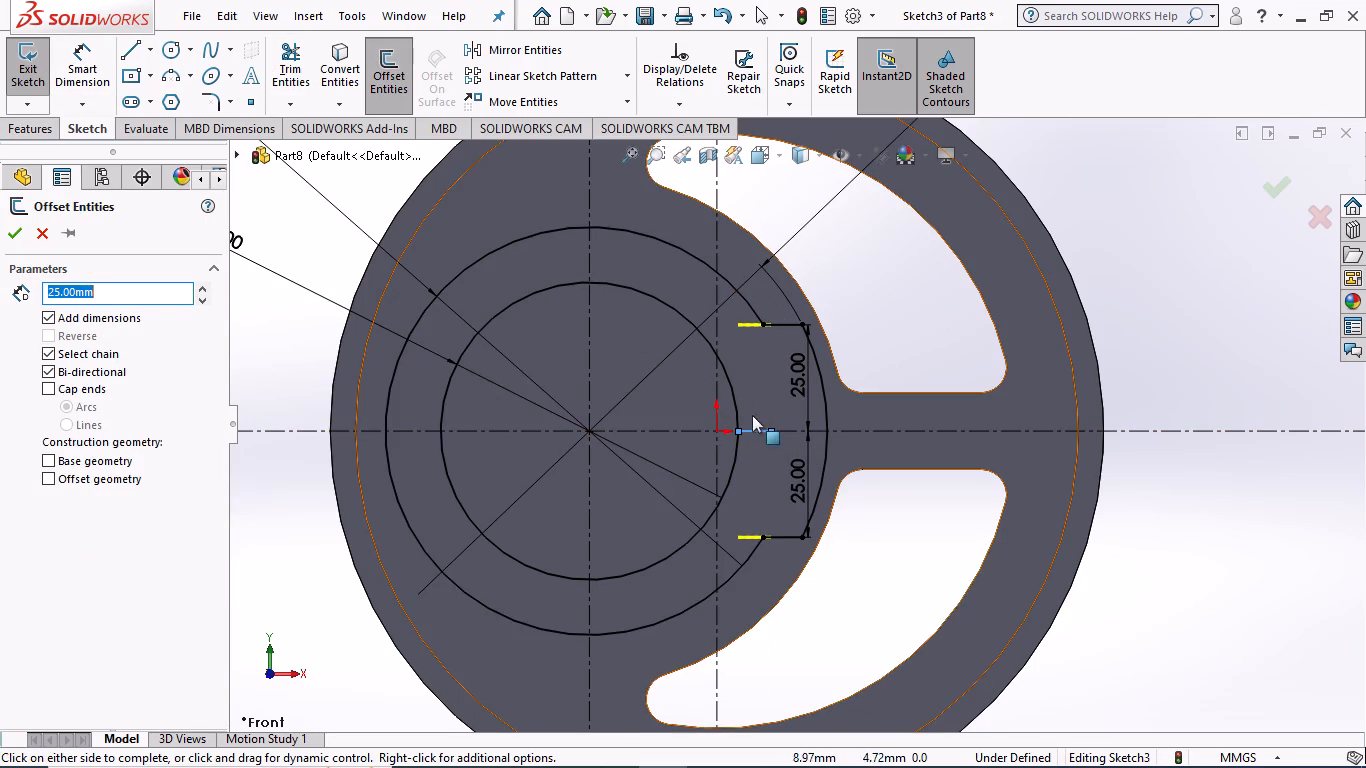
pyautogui.press('9')
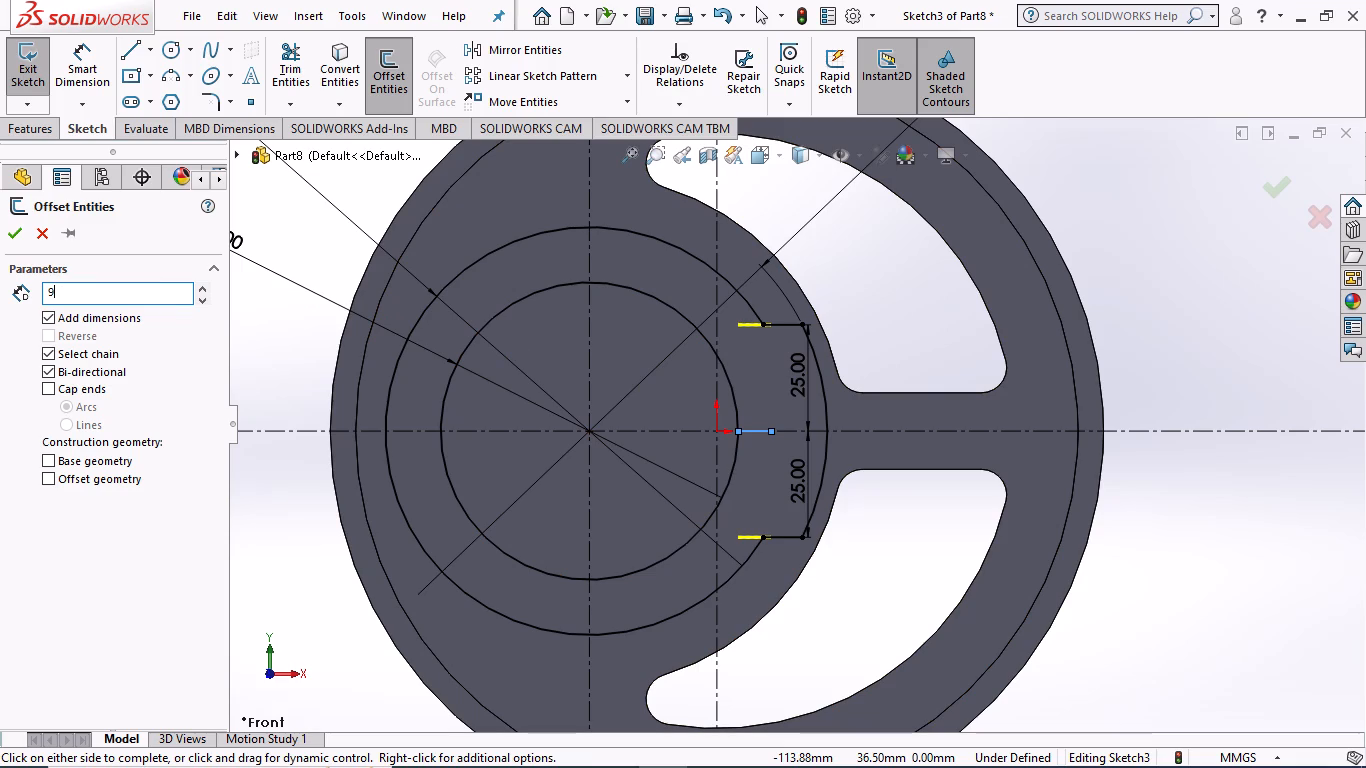
pyautogui.press('Return')
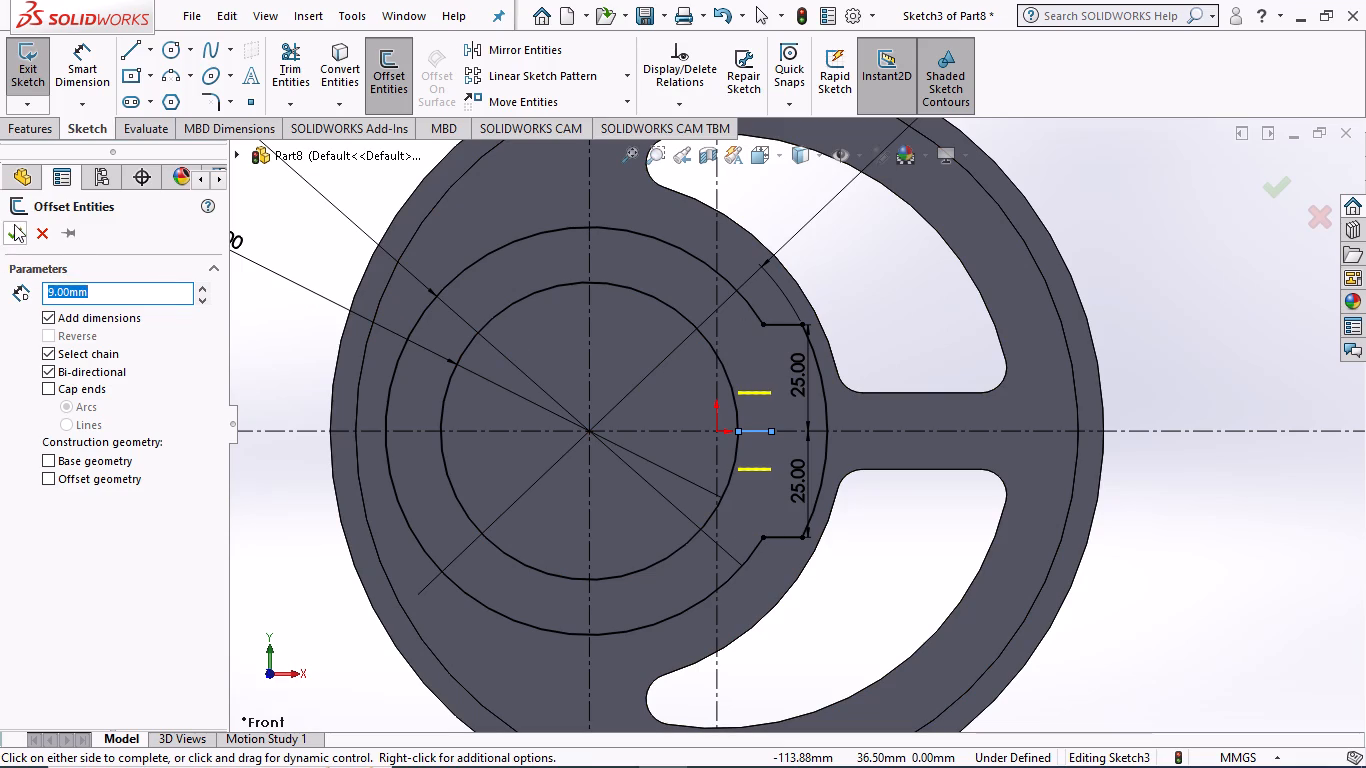
pyautogui.click(14, 224)
# Extend the upper and lower 9 mm offset lines back to the 70 mm circle.
pyautogui.click(280, 98)
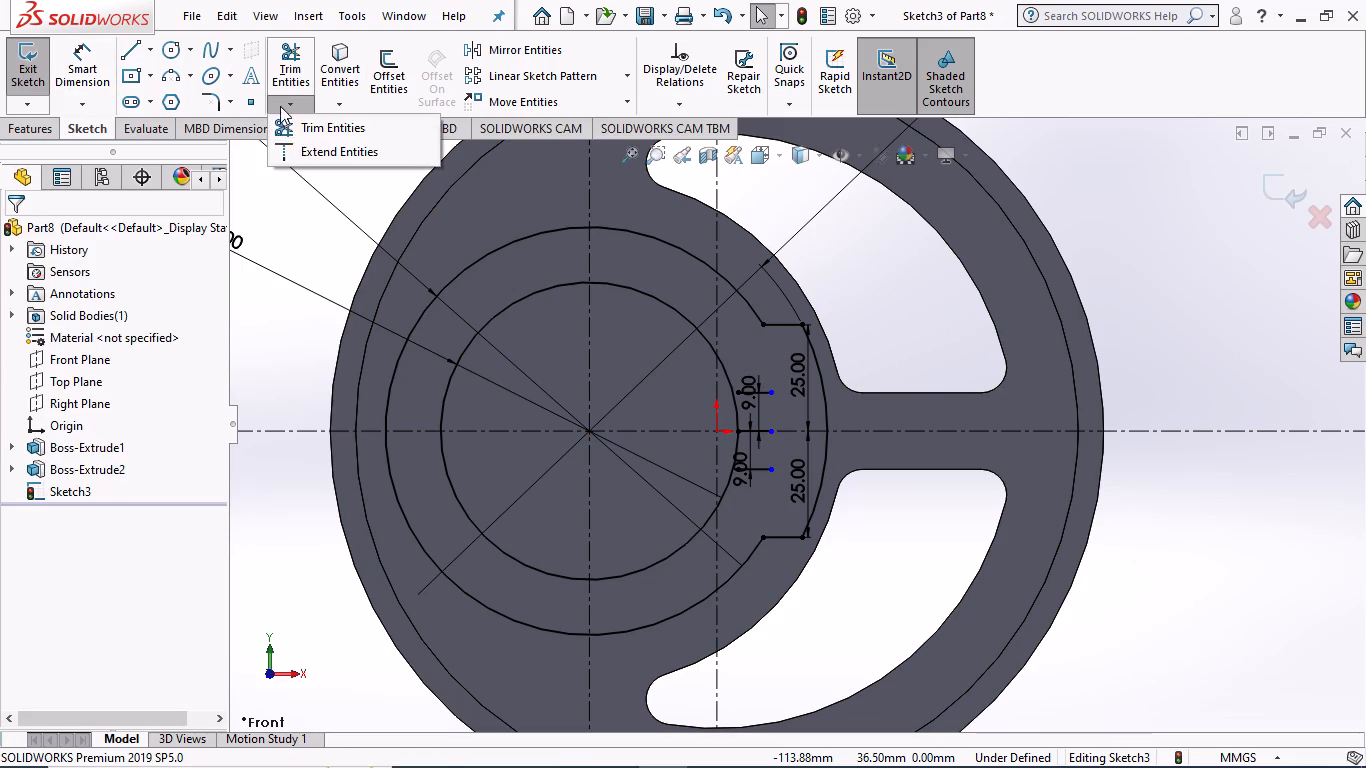
pyautogui.click(305, 150)
pyautogui.scroll(-5, 754, 410)
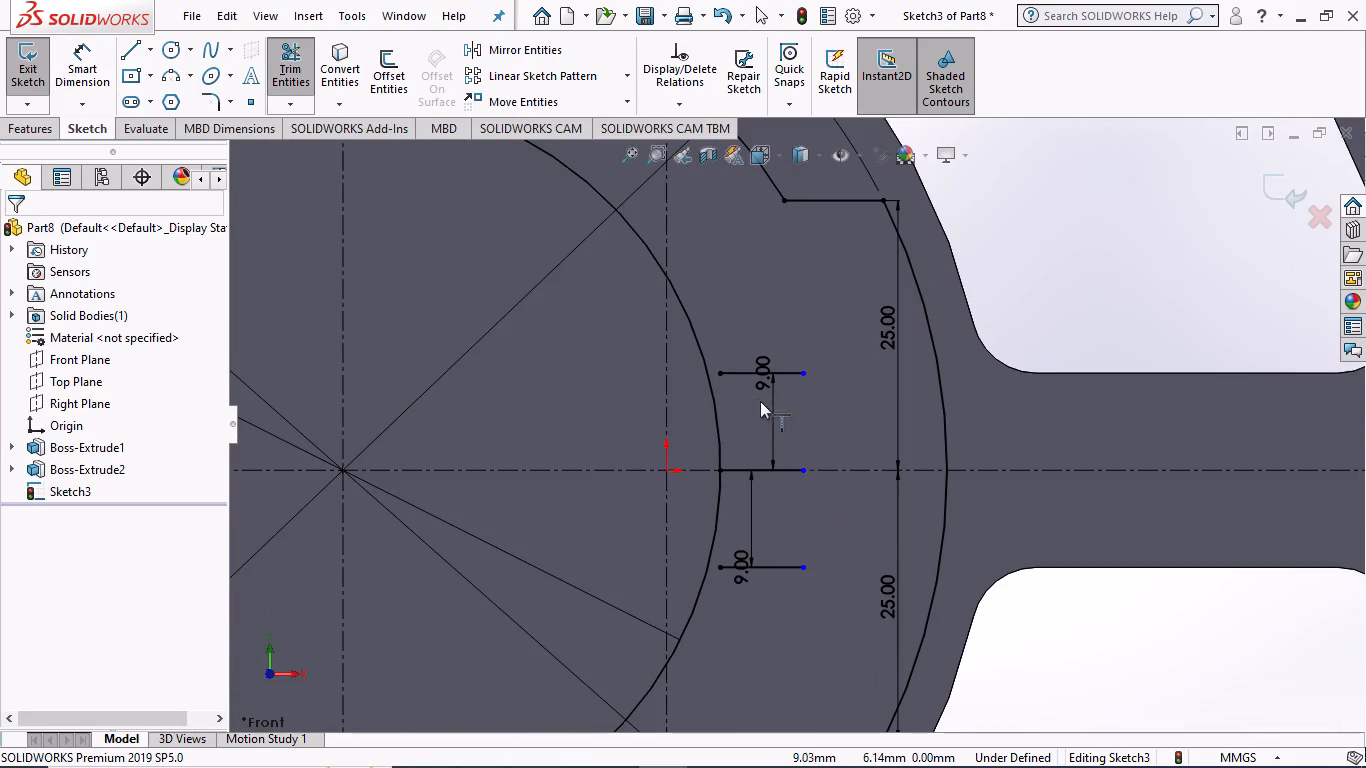
pyautogui.click(719, 371)
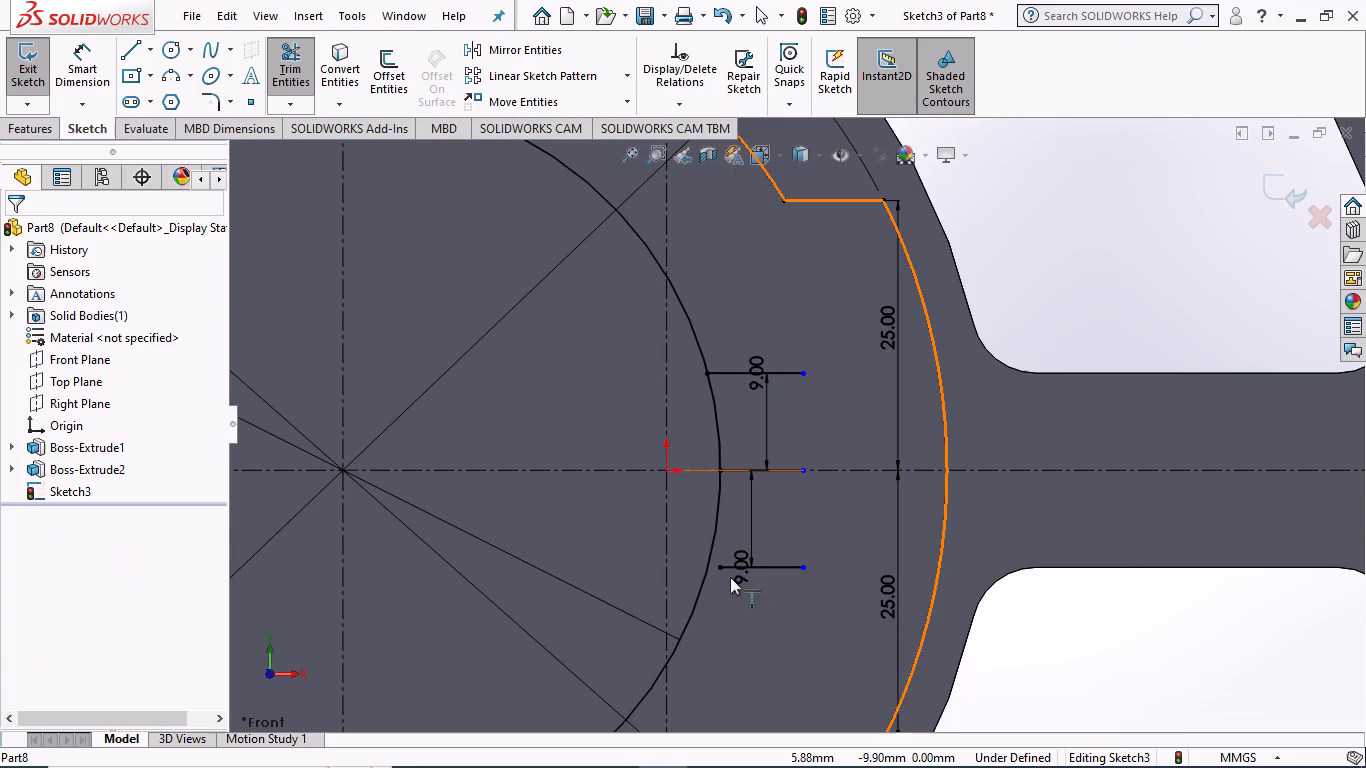
pyautogui.click(721, 567)
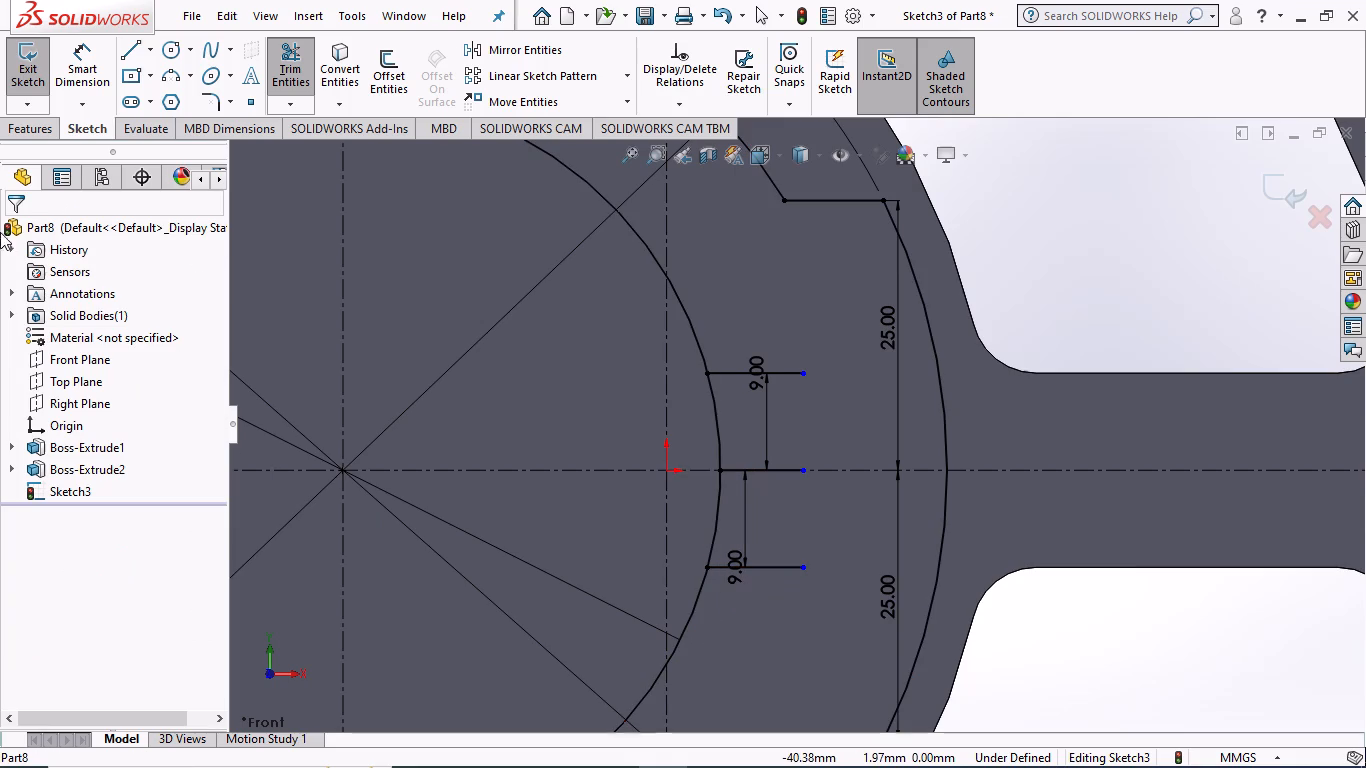
# Join the outer ends of the two offset lines with an 18 mm vertical line and trim away the middle line.
pyautogui.scroll(1, 797, 518)
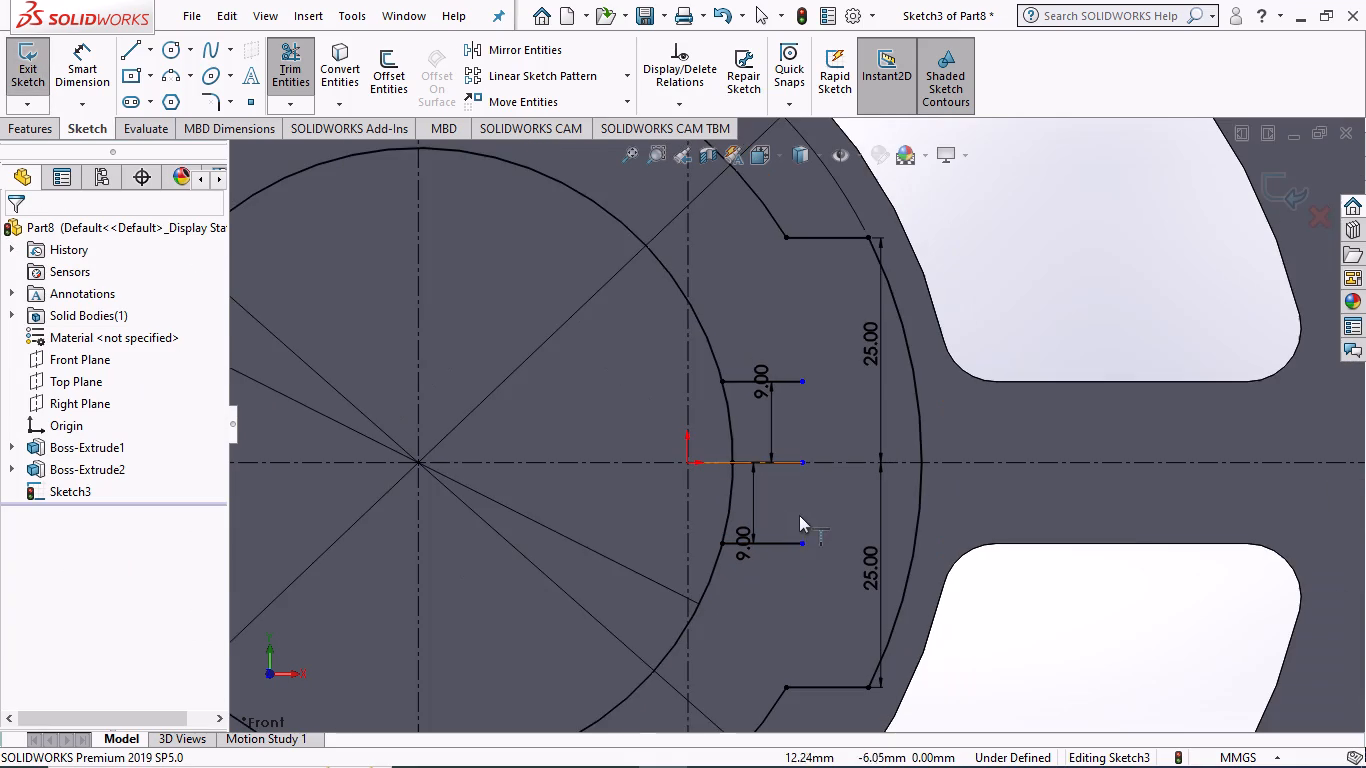
pyautogui.click(133, 43)
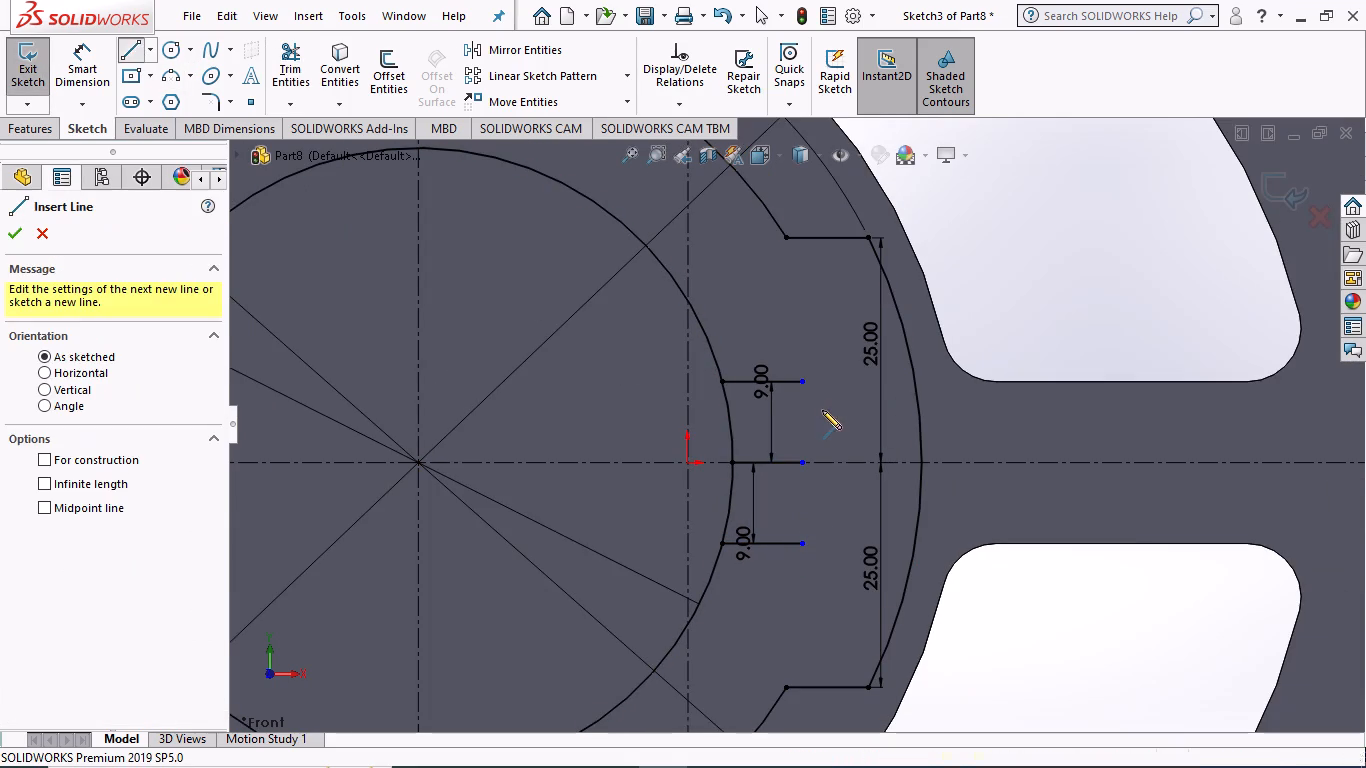
pyautogui.click(807, 383)
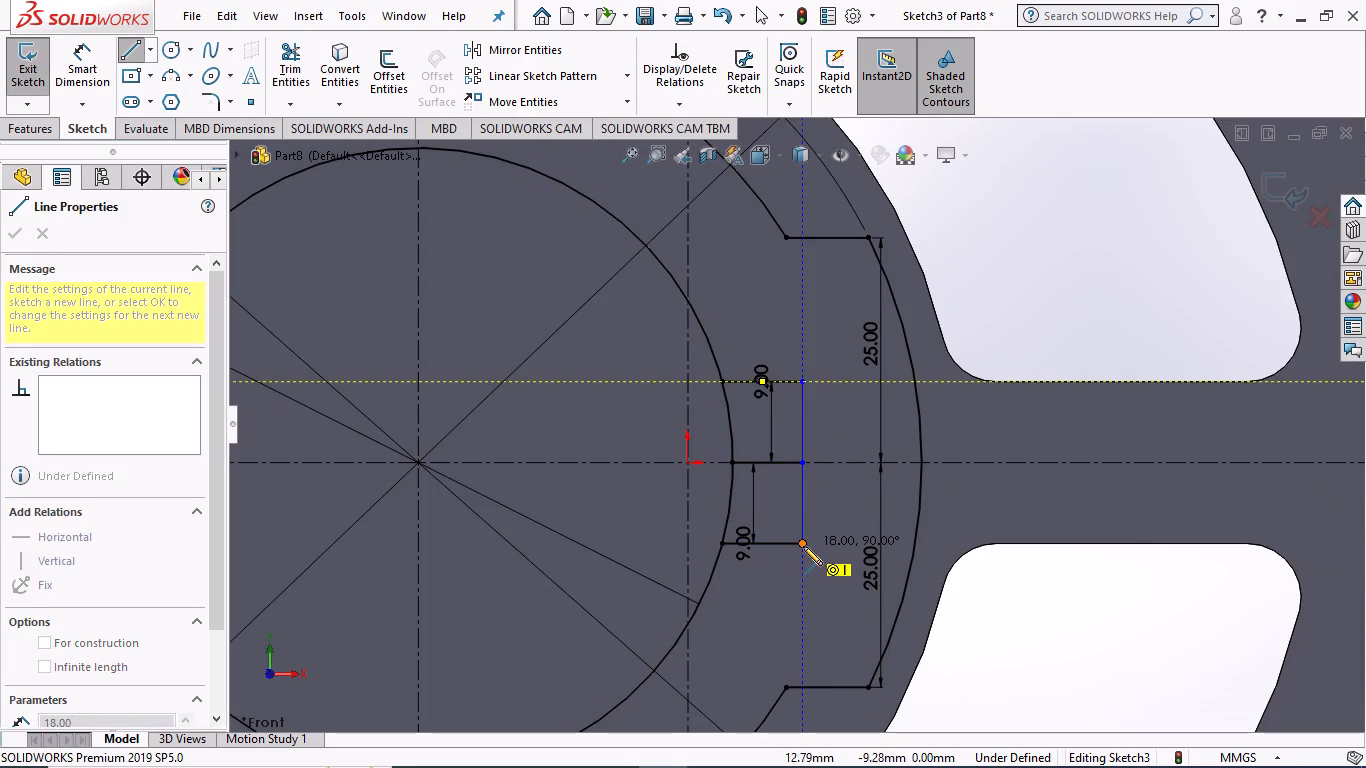
pyautogui.click(803, 546)
pyautogui.press('Escape')
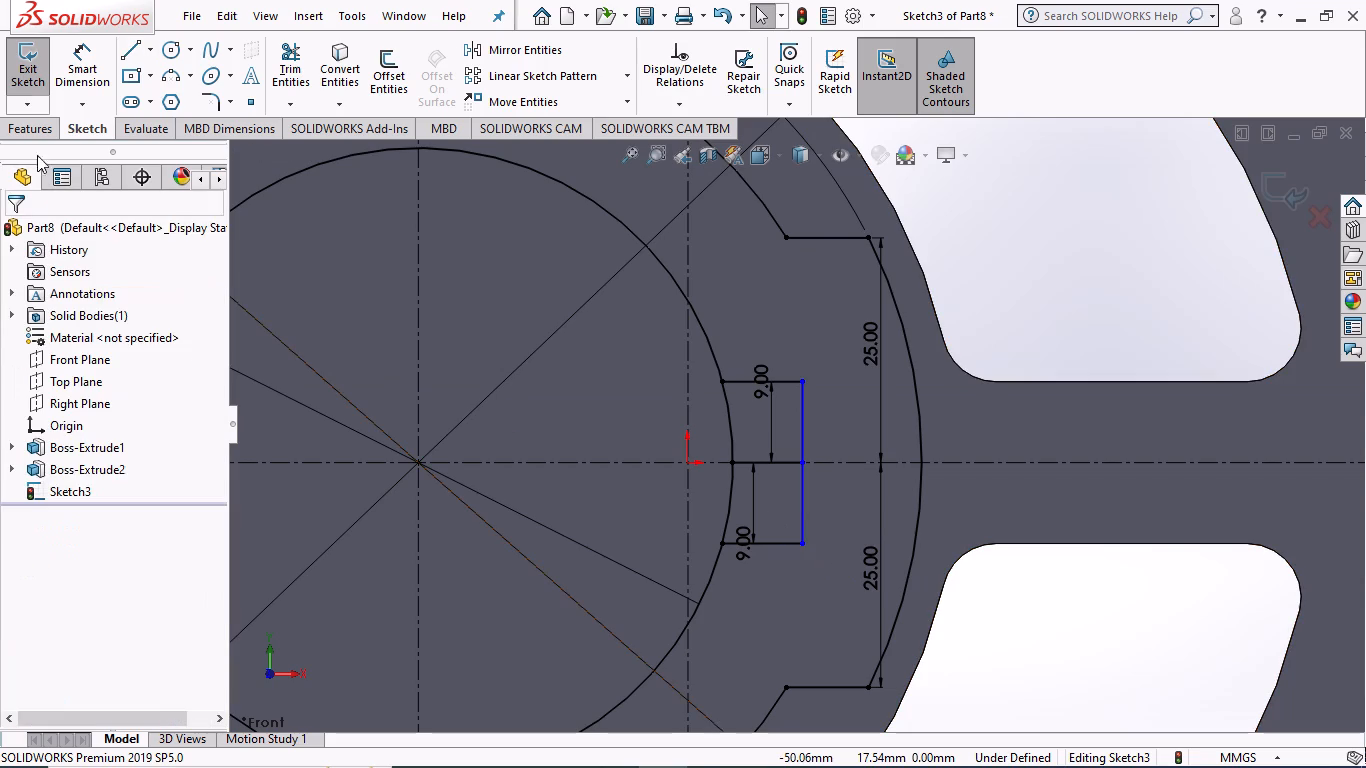
pyautogui.click(289, 62)
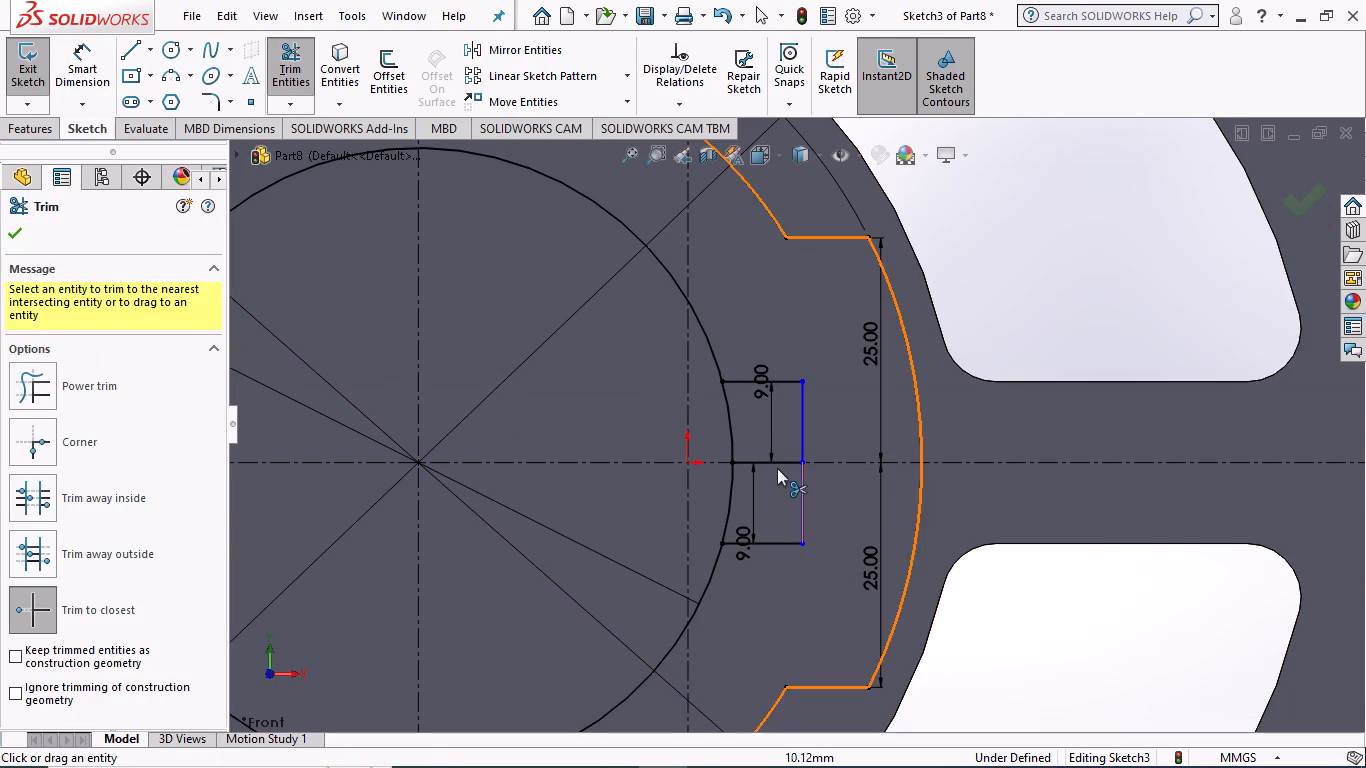
pyautogui.click(782, 462)
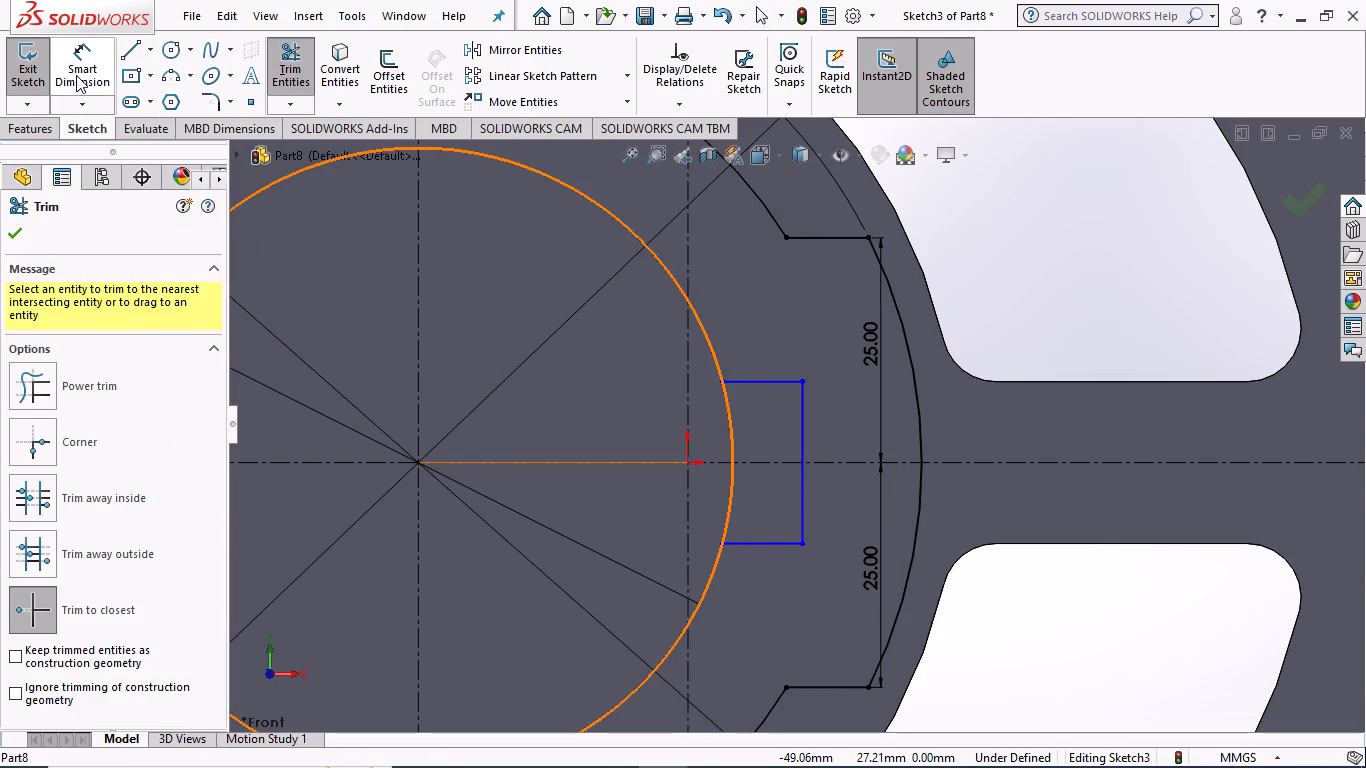
# Dimension the keyway's vertical line at 18 mm and its upper and lower horizontal lines at 6 mm each.
pyautogui.click(76, 75)
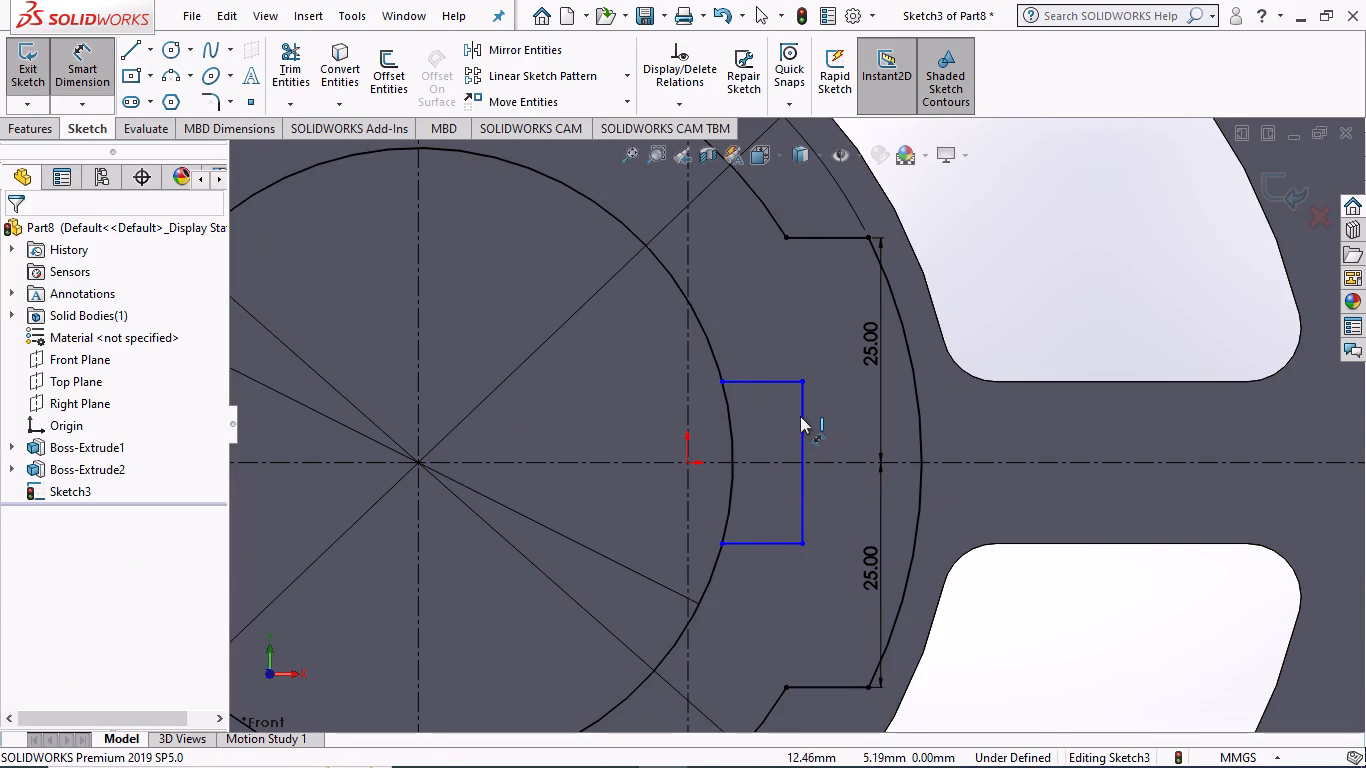
pyautogui.click(803, 414)
pyautogui.click(835, 429)
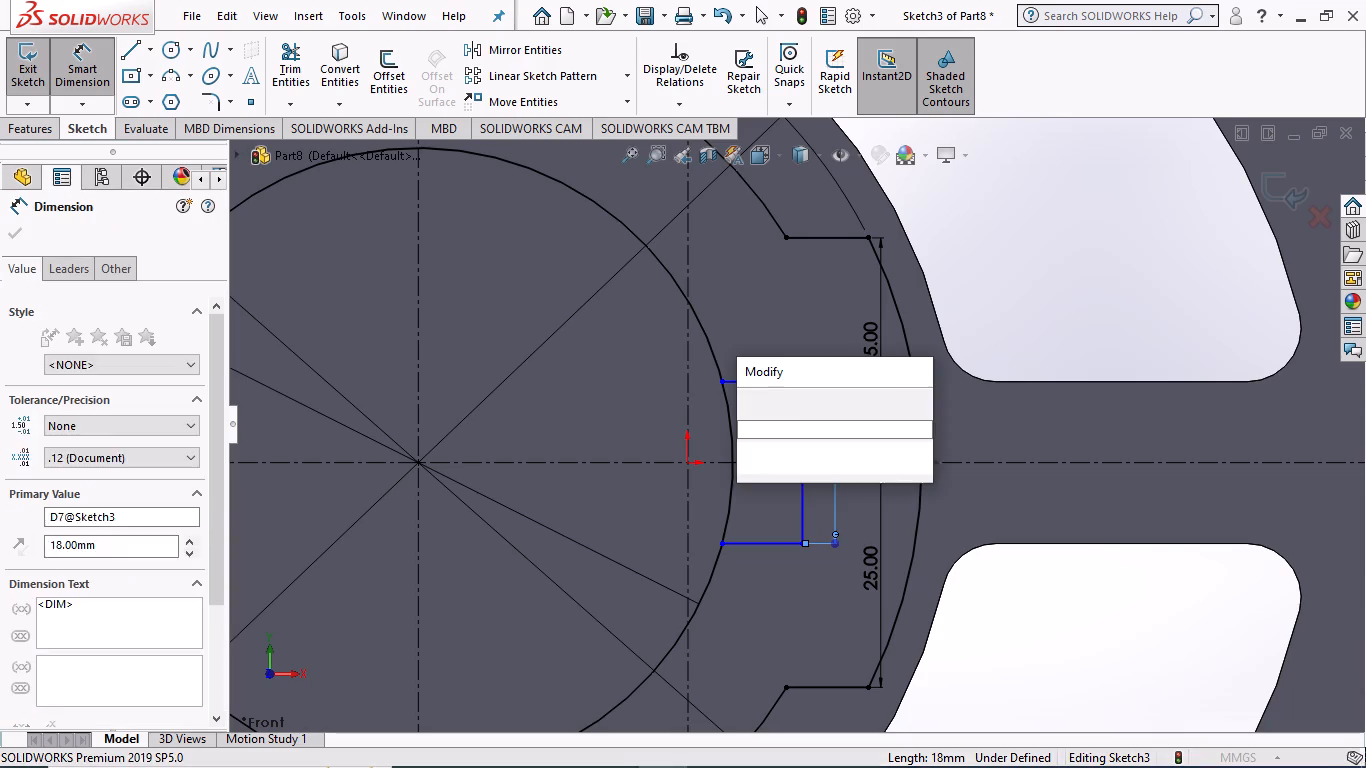
pyautogui.click(752, 396)
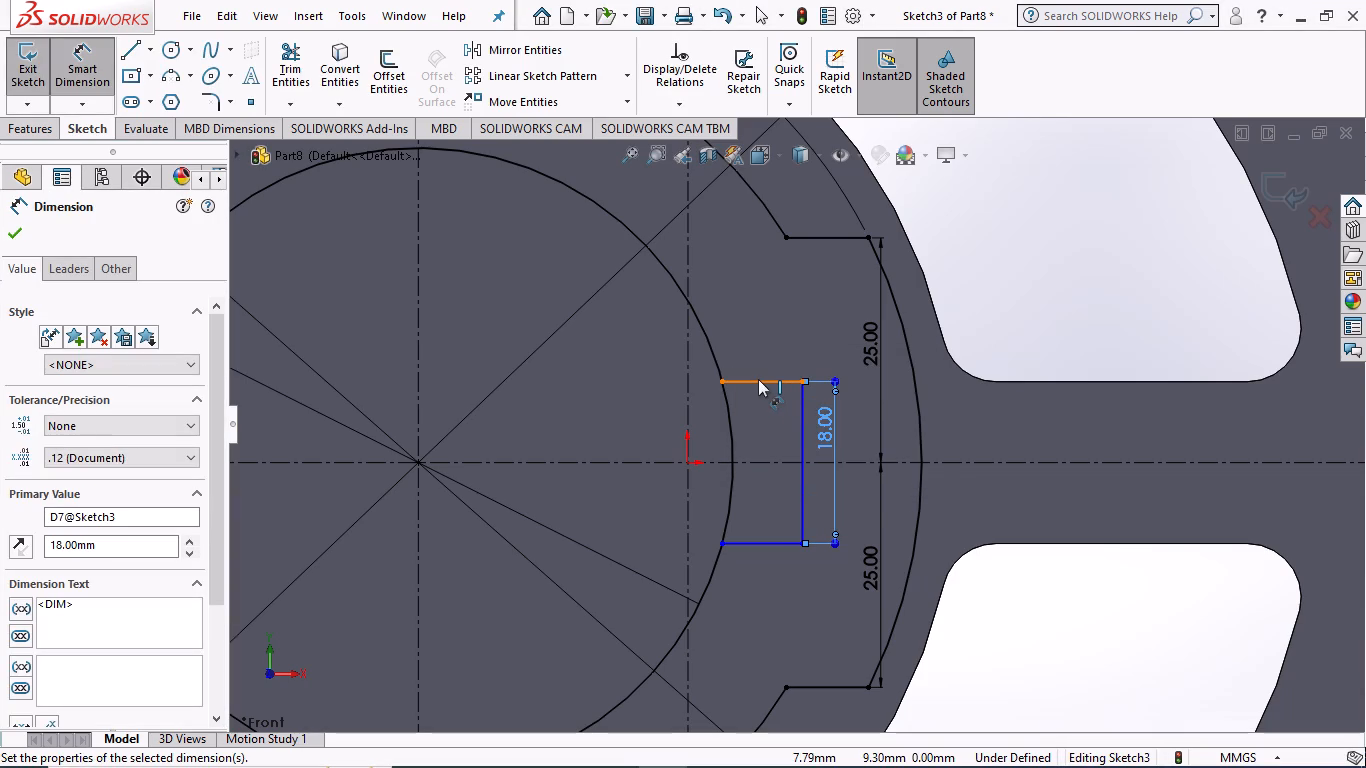
pyautogui.click(758, 379)
pyautogui.click(762, 338)
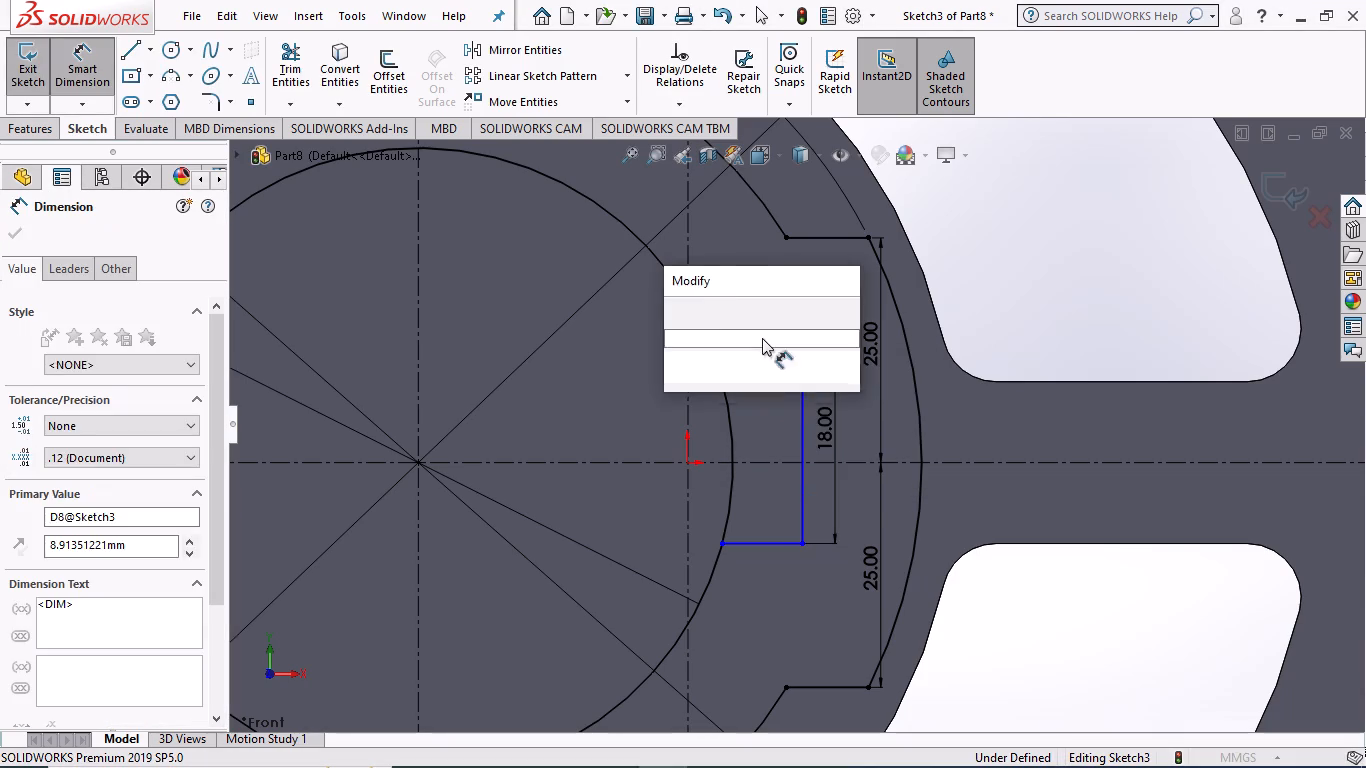
pyautogui.press('6')
pyautogui.press('Return')
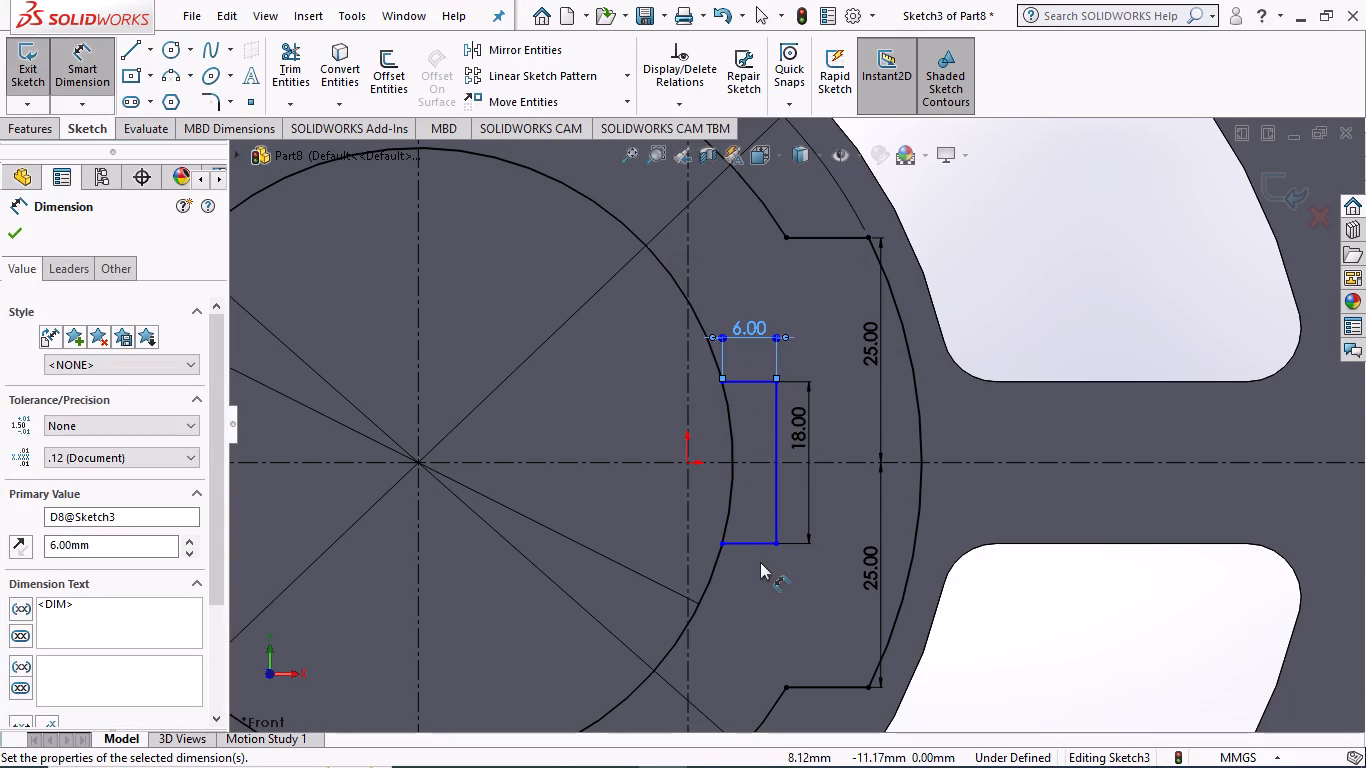
pyautogui.click(754, 546)
pyautogui.click(754, 576)
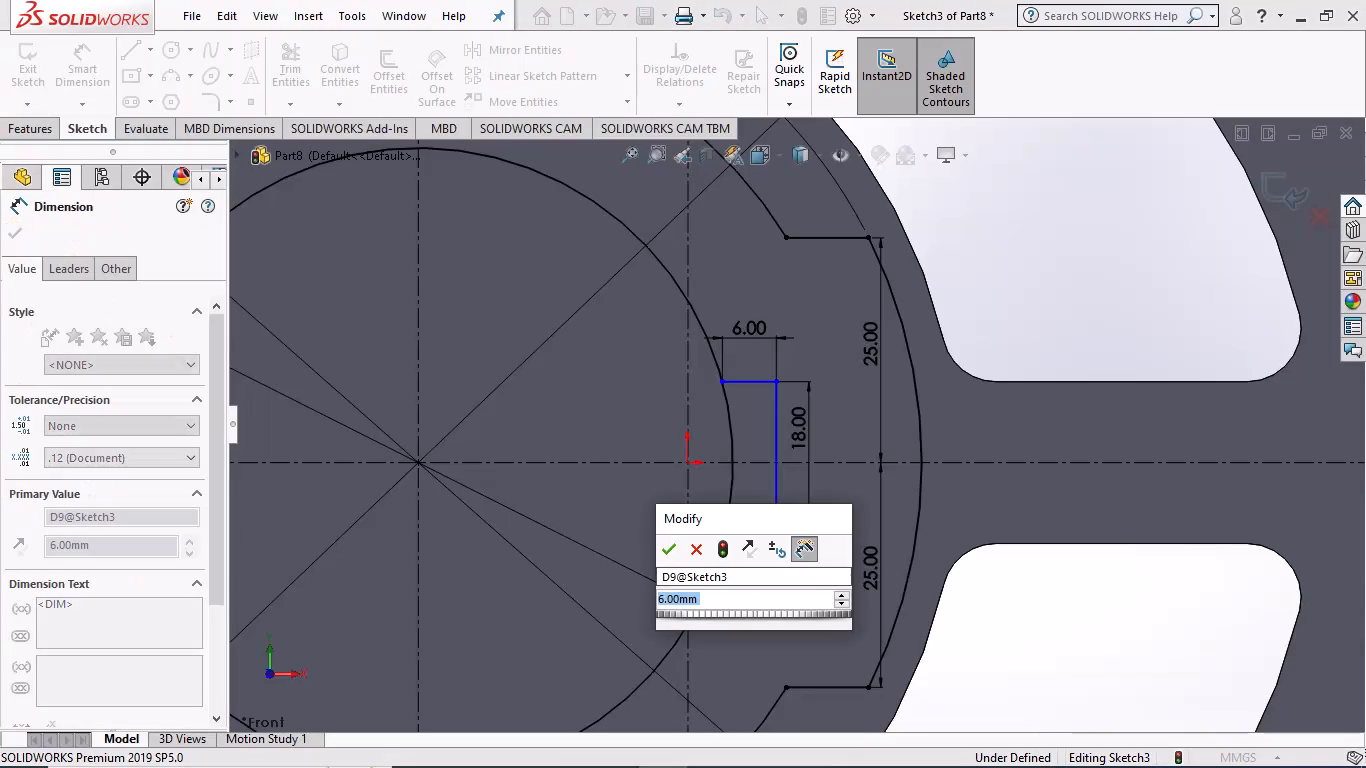
pyautogui.press('Return')
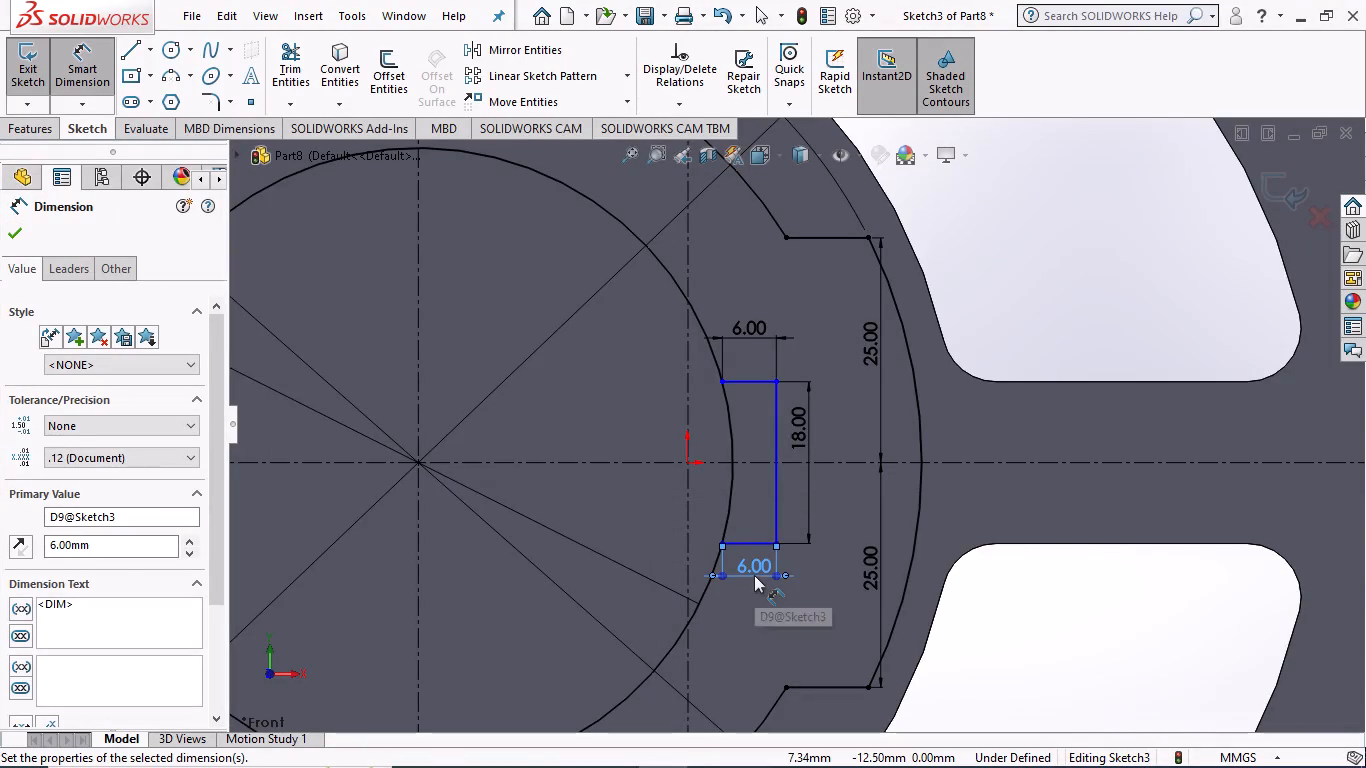
pyautogui.click(13, 237)
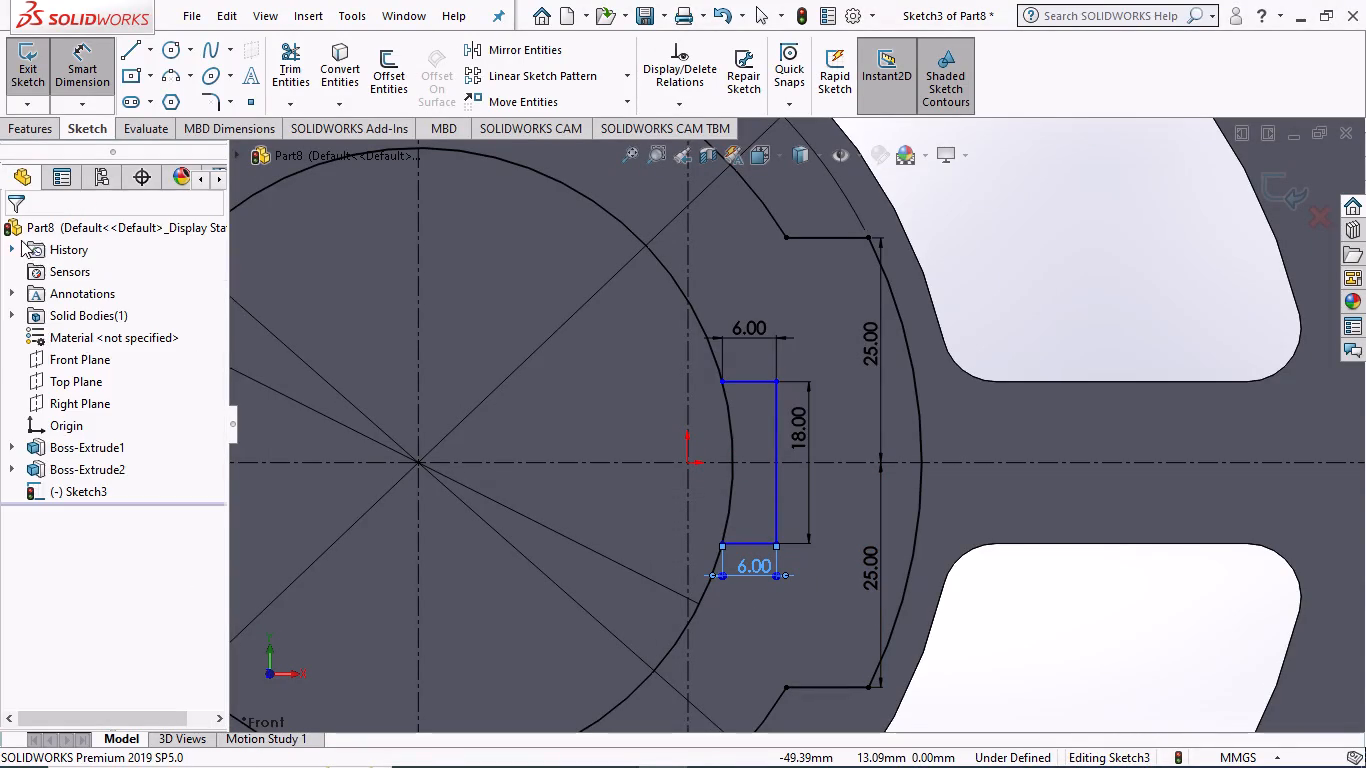
# Trim away both parts of the 70 mm circle's arc across the keyway opening.
pyautogui.scroll(2, 712, 431)
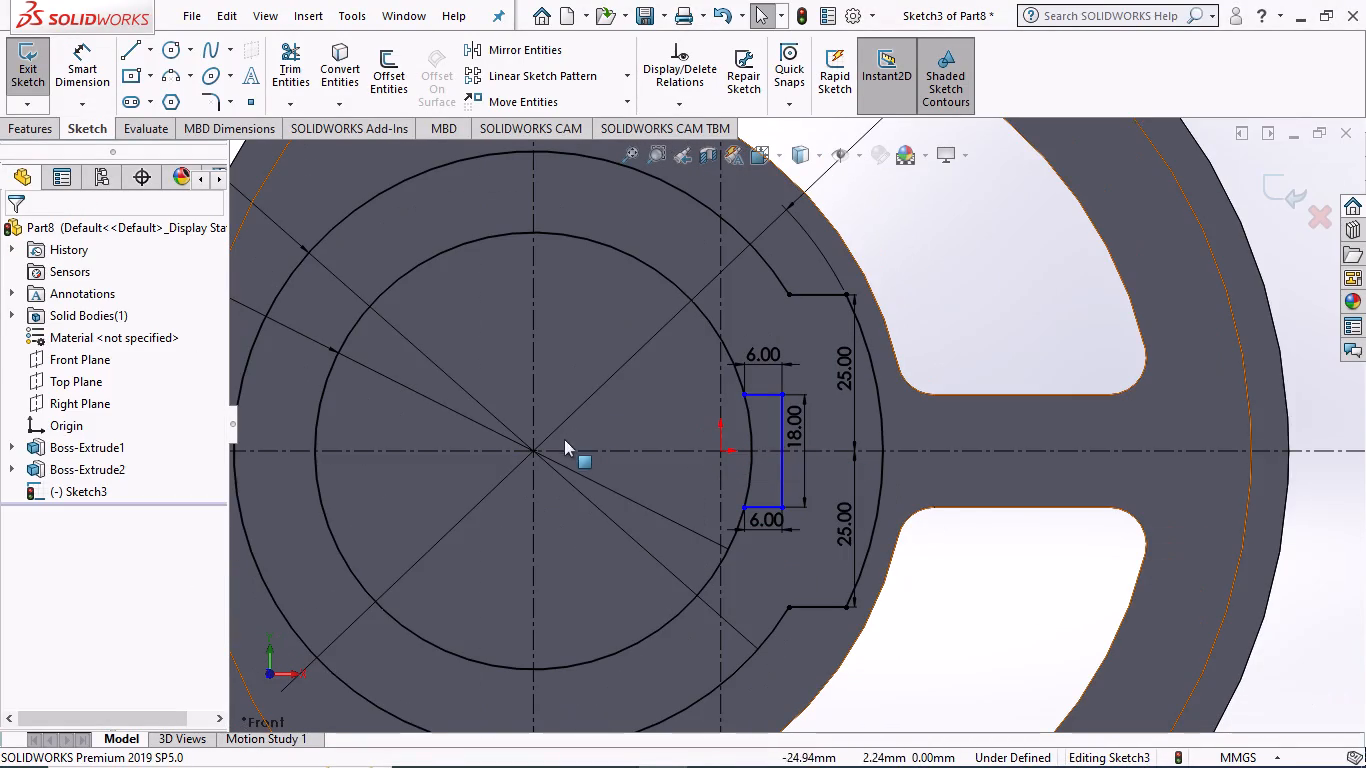
pyautogui.click(300, 66)
pyautogui.click(751, 418)
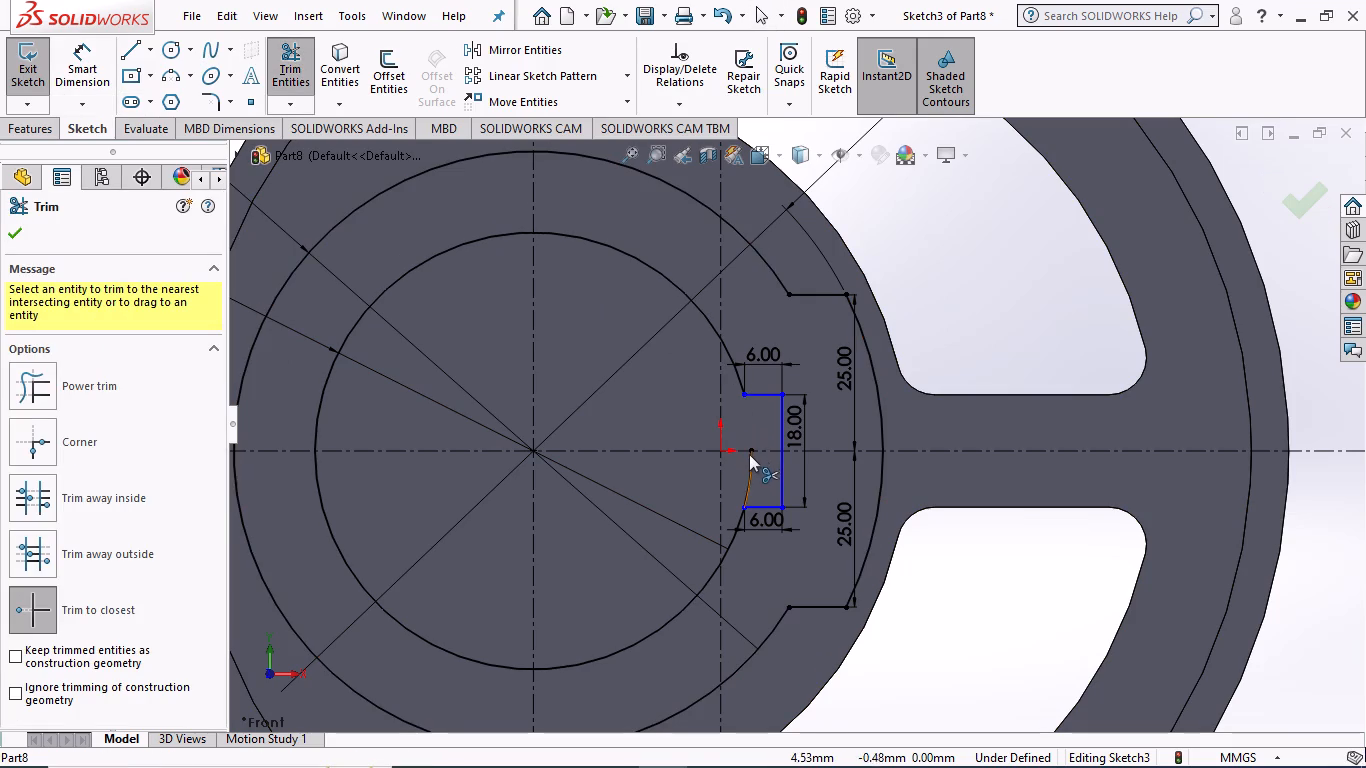
pyautogui.click(749, 470)
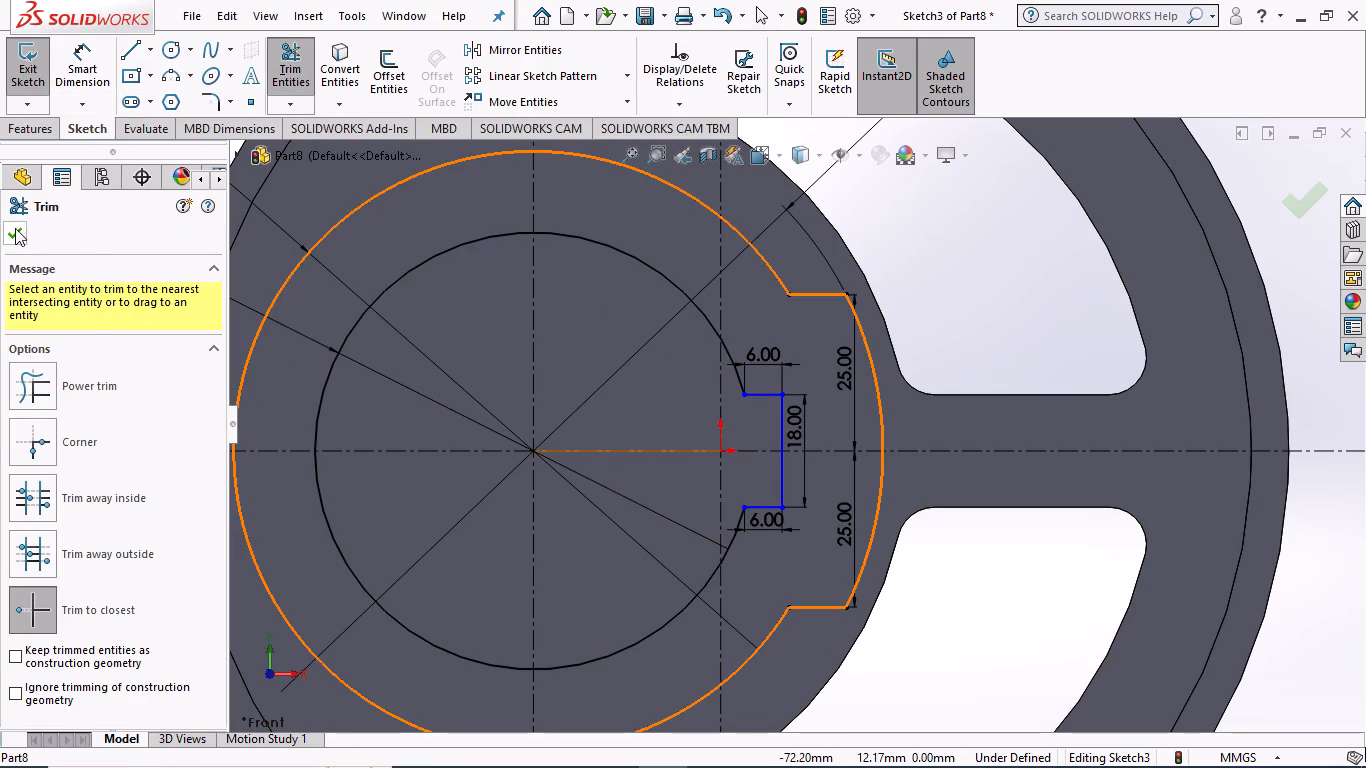
pyautogui.click(15, 228)
# Reposition the upper and lower 25 mm tab dimensions closer to the keyway, clear of the hub's outer arc.
pyautogui.scroll(2, 588, 436)
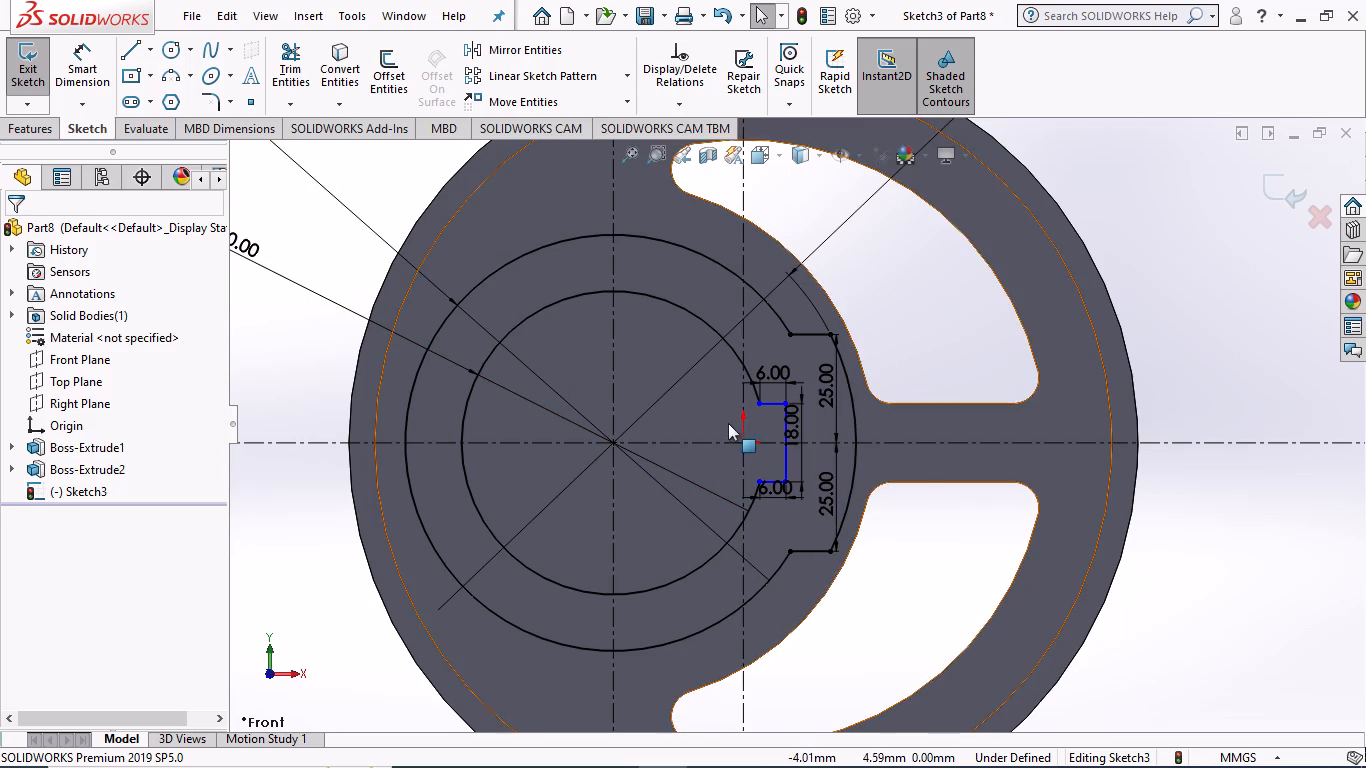
pyautogui.scroll(1, 757, 429)
pyautogui.scroll(-2, 799, 450)
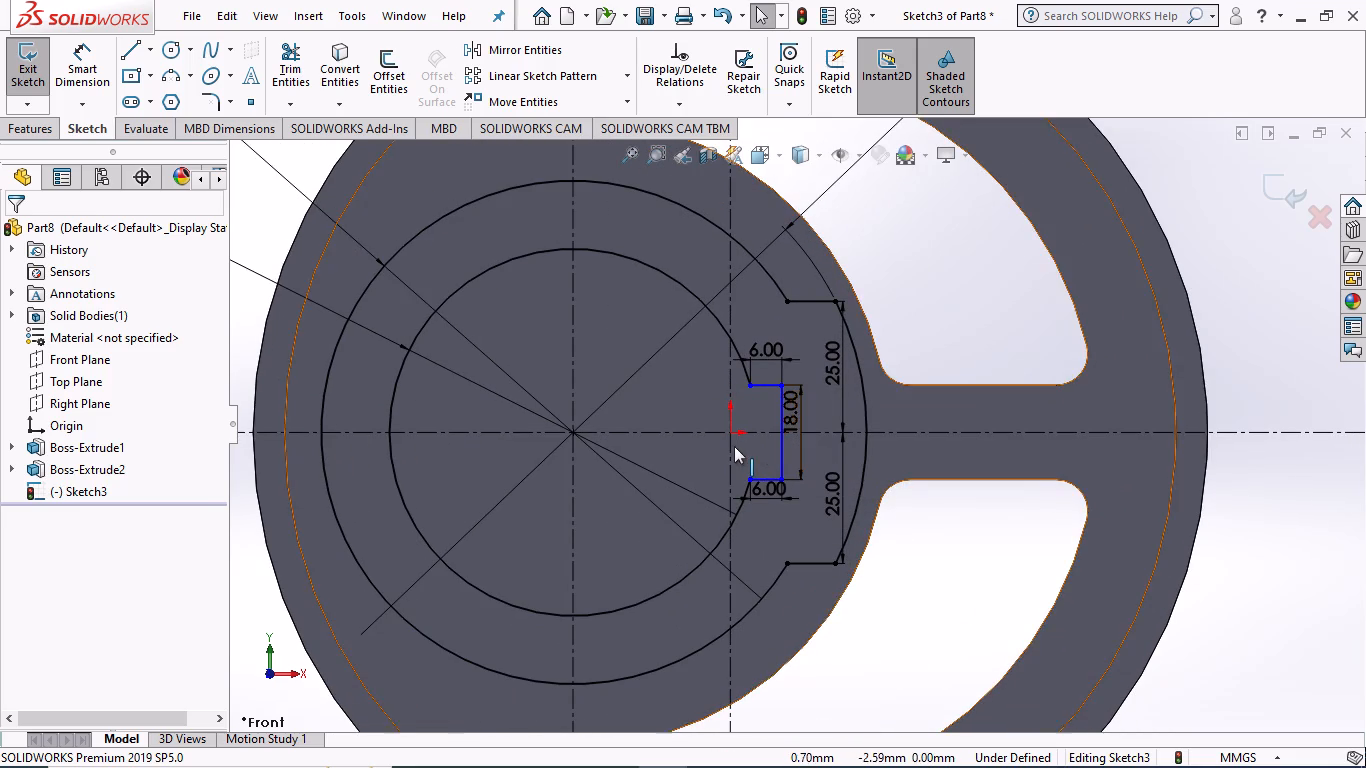
pyautogui.scroll(-1, 748, 433)
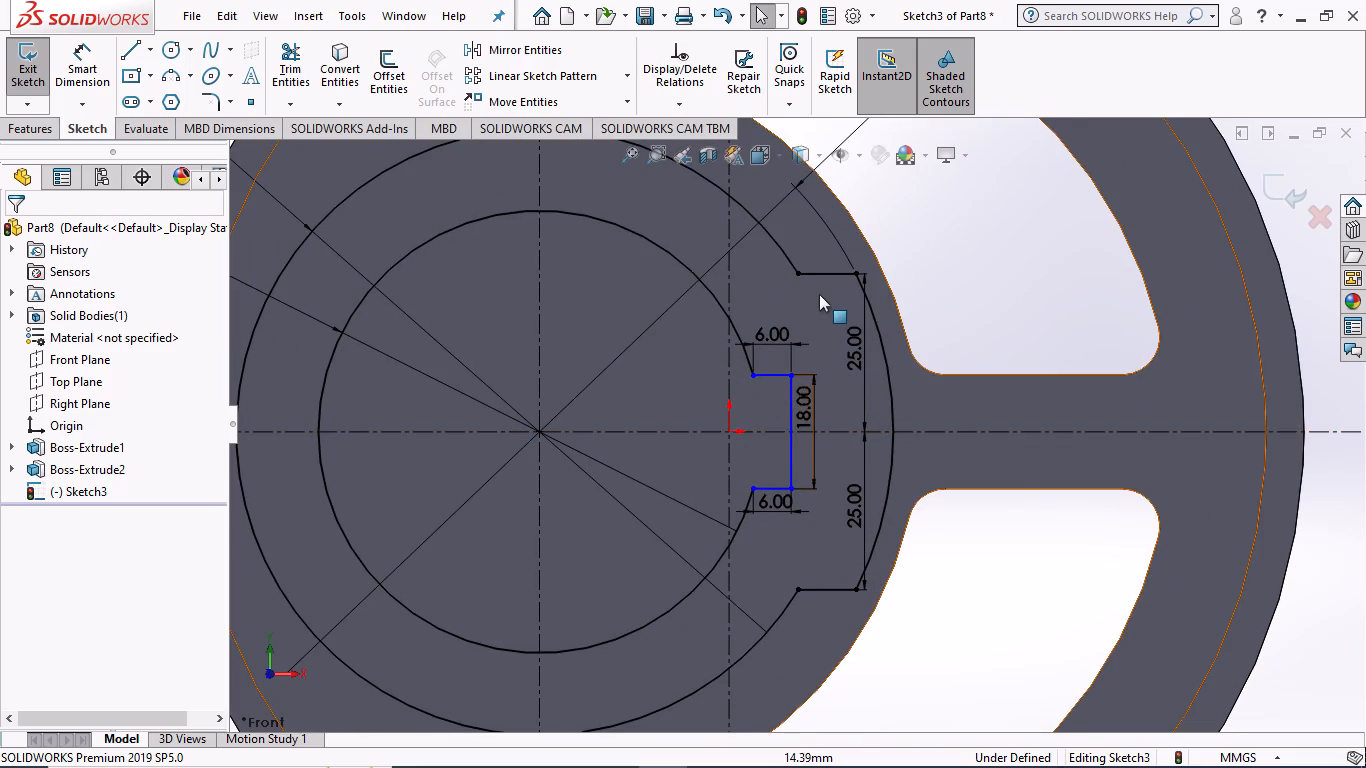
pyautogui.scroll(-4, 819, 294)
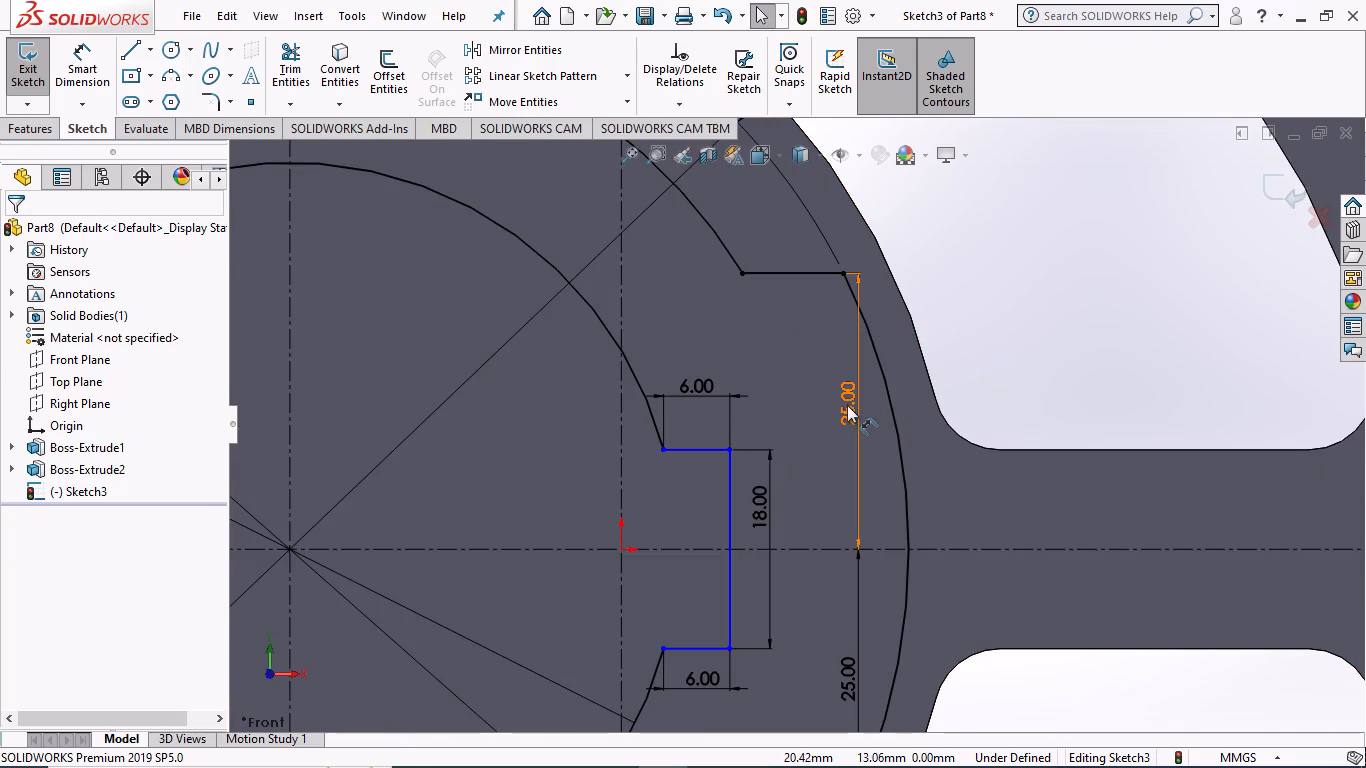
pyautogui.moveTo(847, 405); pyautogui.dragTo(815, 406)
pyautogui.scroll(1, 929, 600)
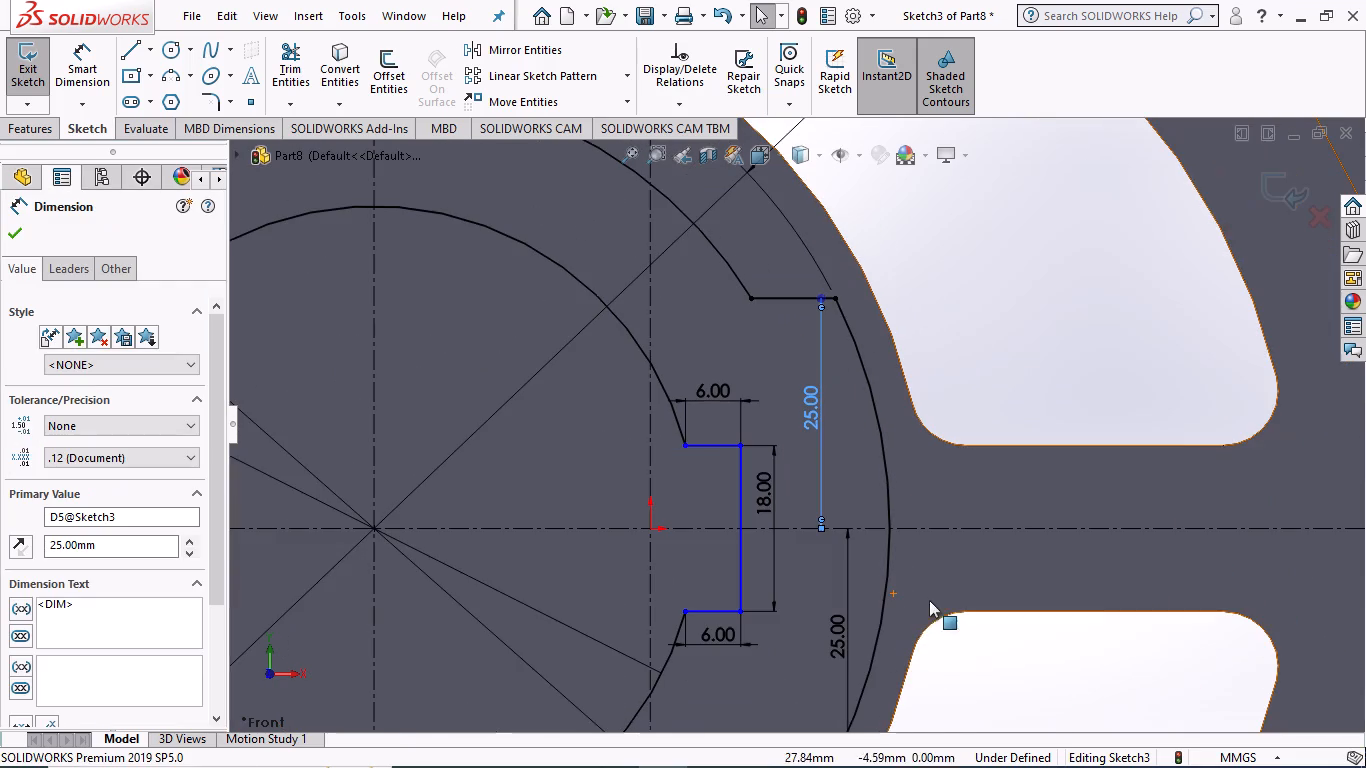
pyautogui.scroll(2, 858, 630)
pyautogui.click(814, 573)
pyautogui.moveTo(813, 573); pyautogui.dragTo(776, 582)
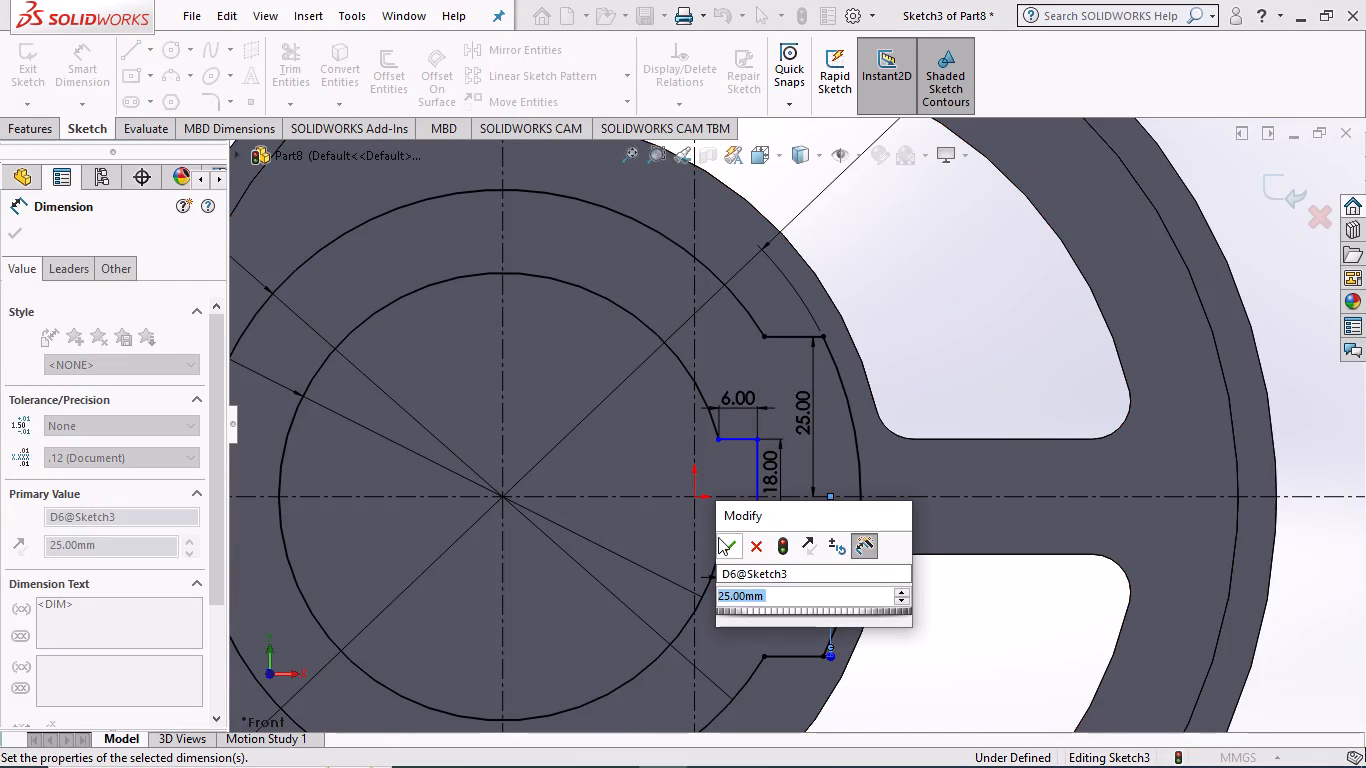
pyautogui.click(720, 538)
pyautogui.moveTo(822, 574); pyautogui.dragTo(800, 587)
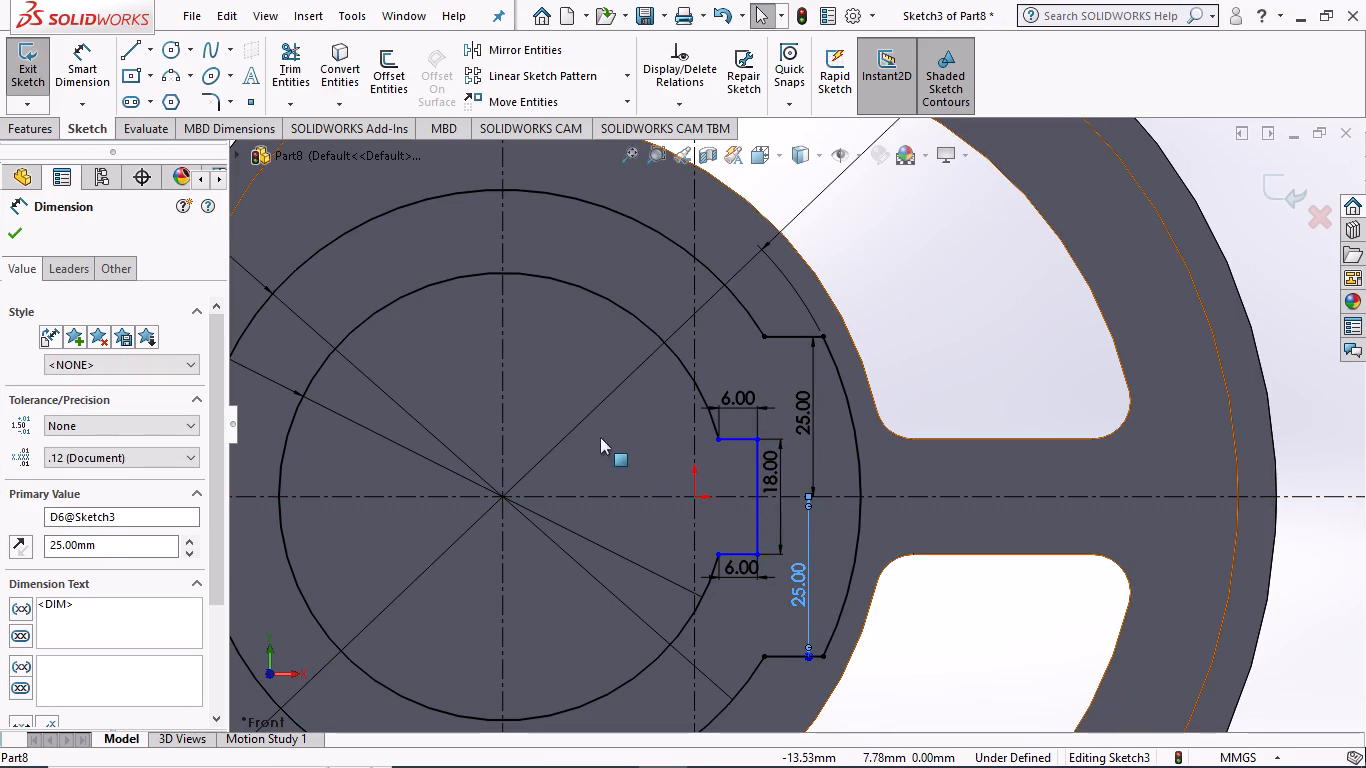
pyautogui.click(5, 228)
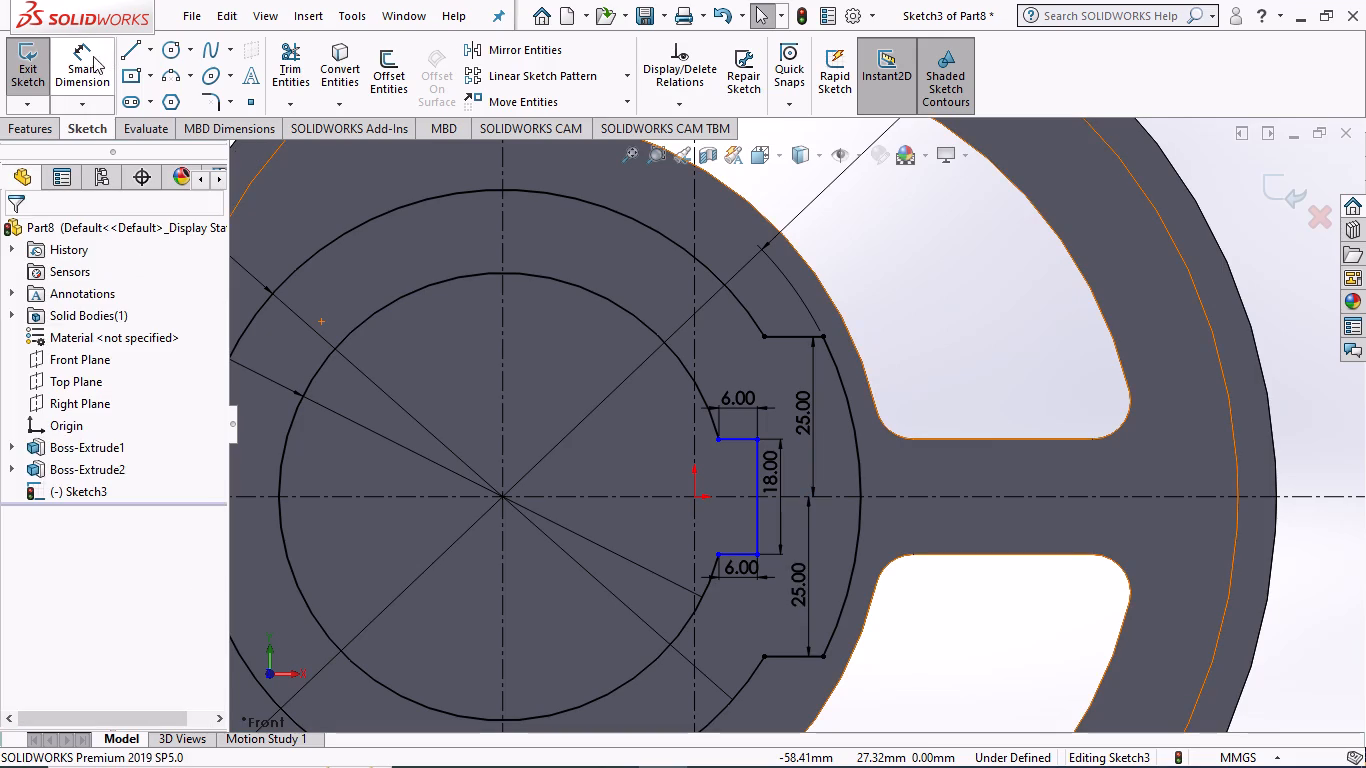
# Dimension the keyway's upper horizontal line 9 mm from the horizontal centreline.
pyautogui.click(87, 67)
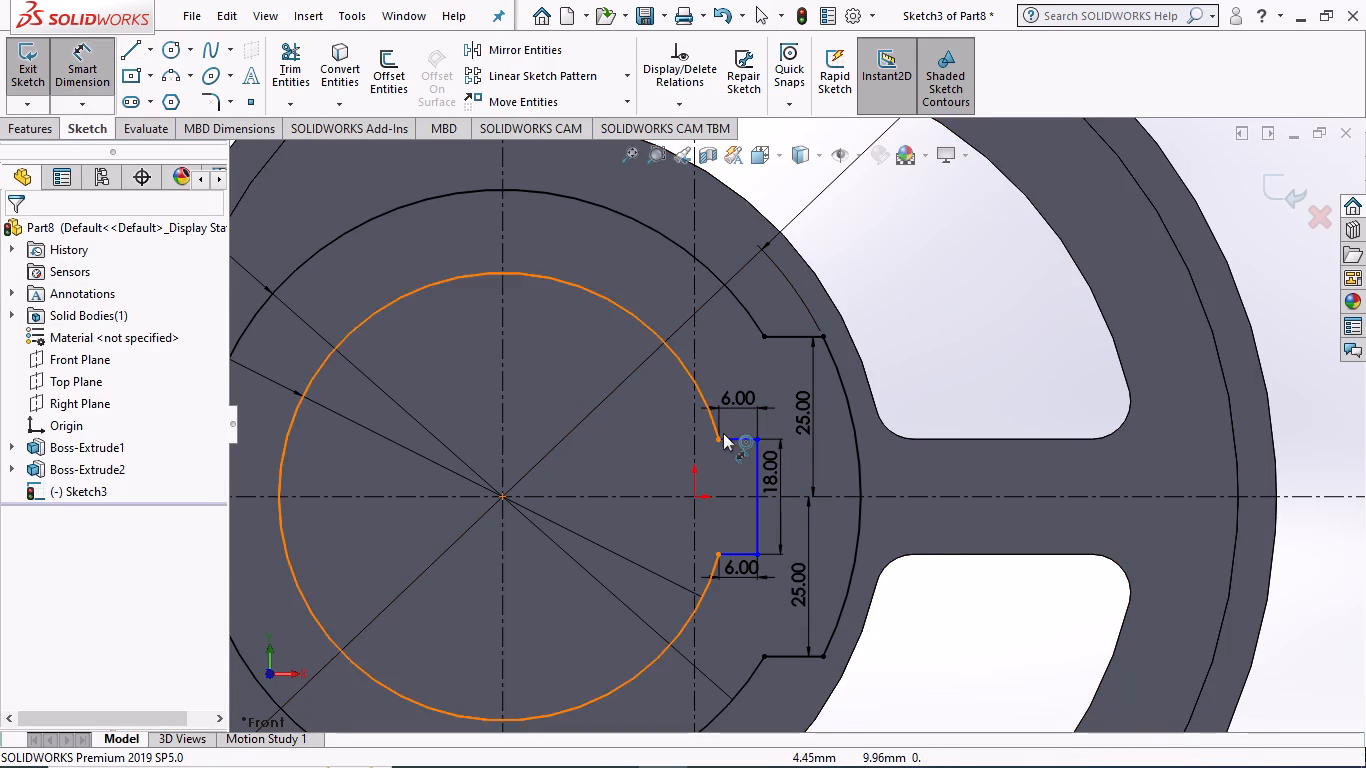
pyautogui.click(734, 435)
pyautogui.click(740, 494)
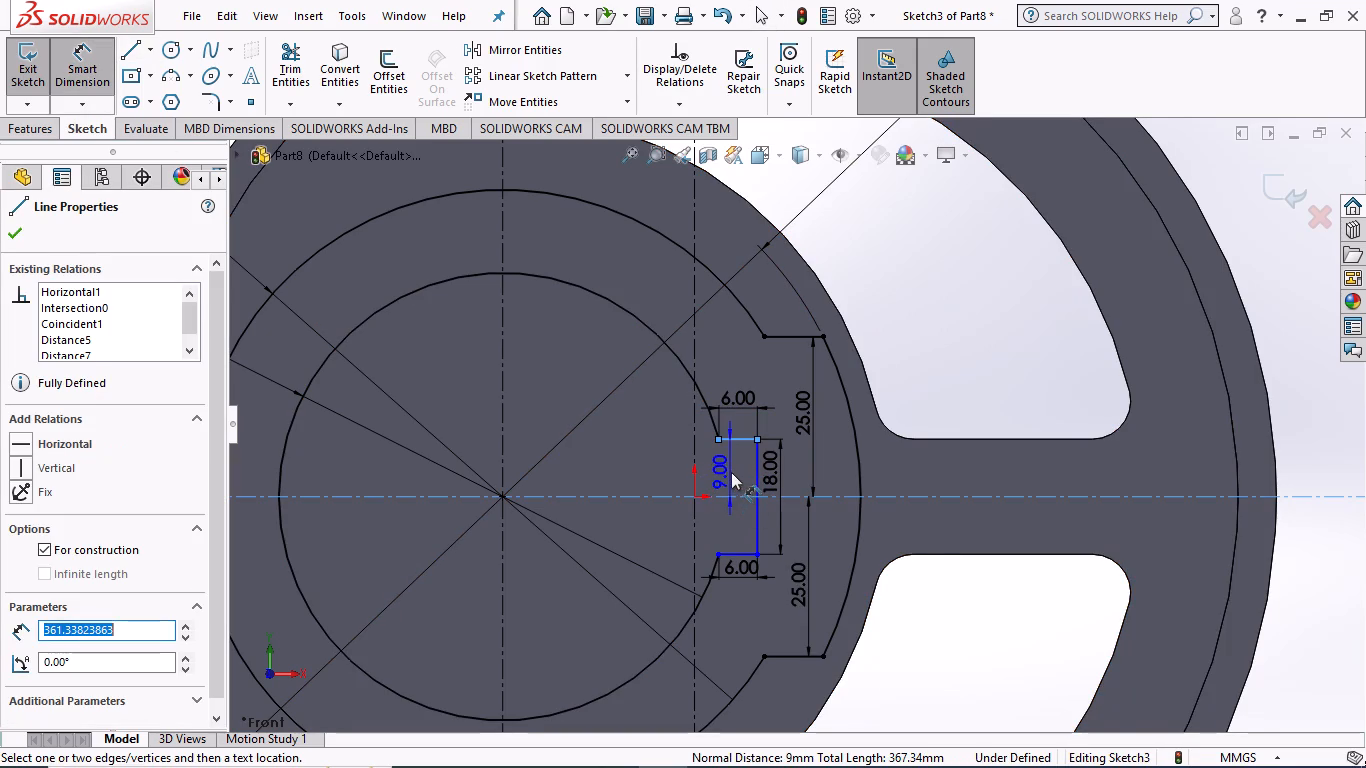
pyautogui.click(731, 472)
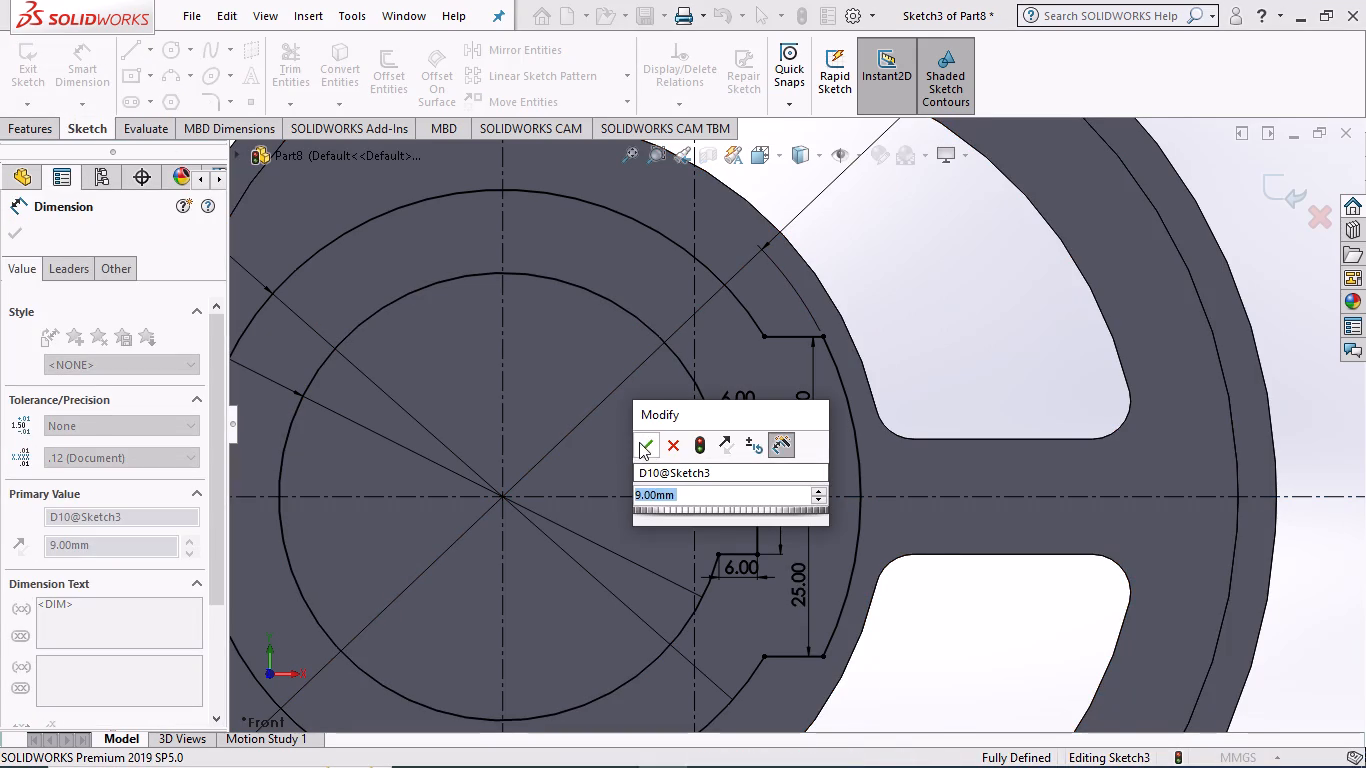
pyautogui.click(640, 441)
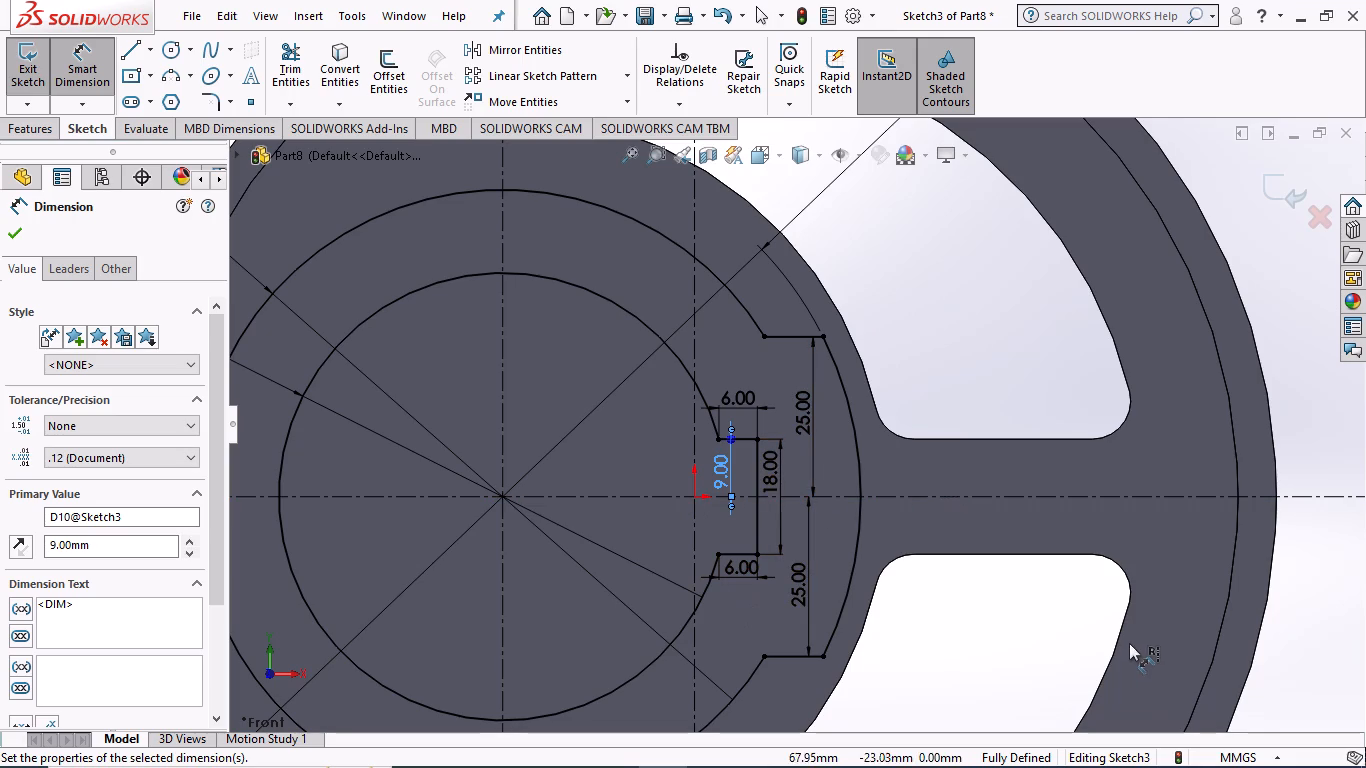
pyautogui.click(13, 227)
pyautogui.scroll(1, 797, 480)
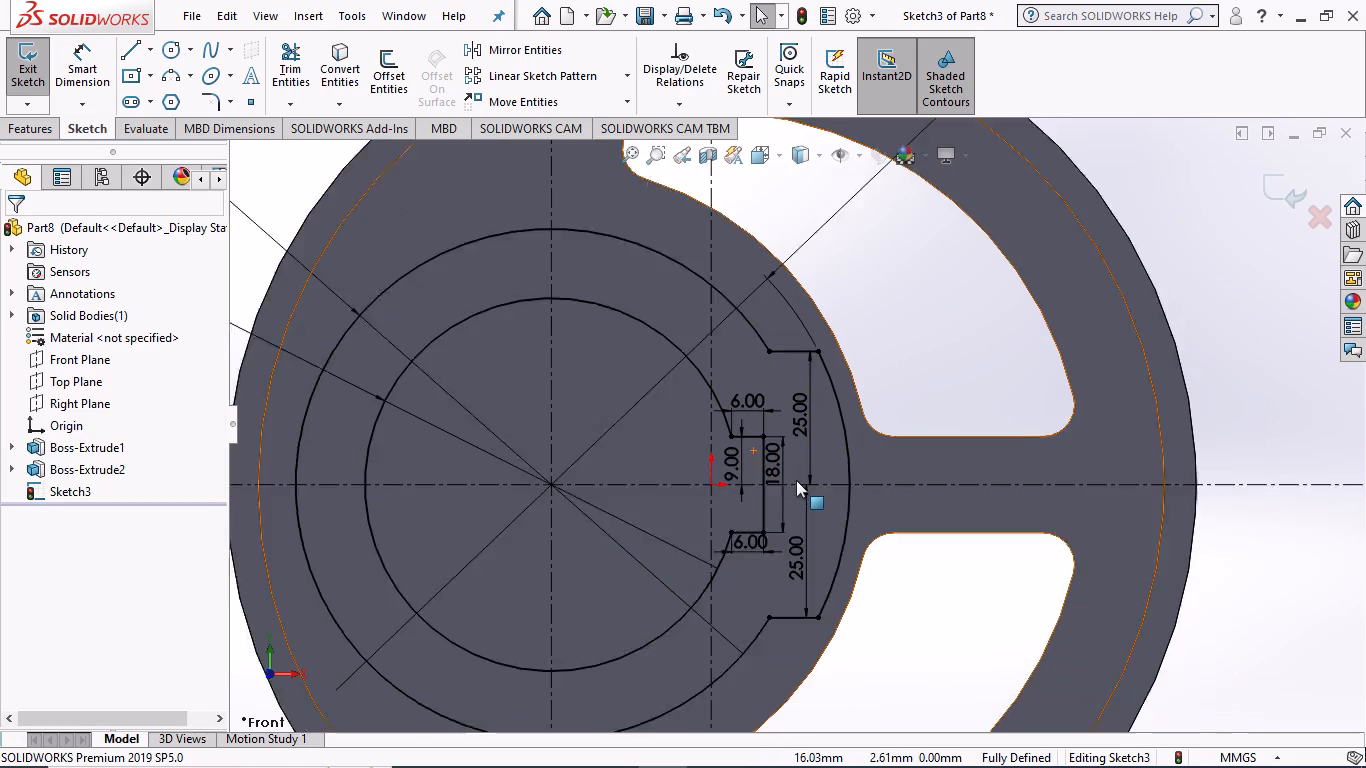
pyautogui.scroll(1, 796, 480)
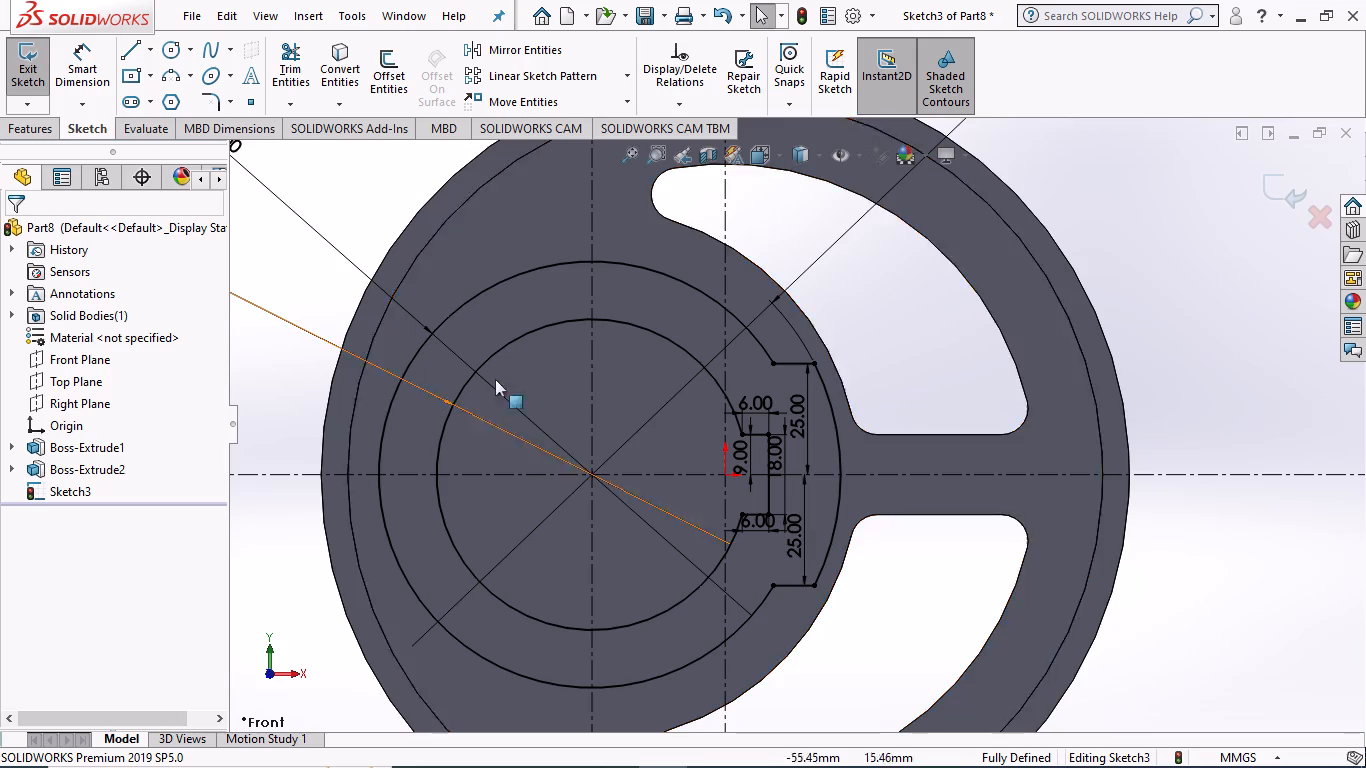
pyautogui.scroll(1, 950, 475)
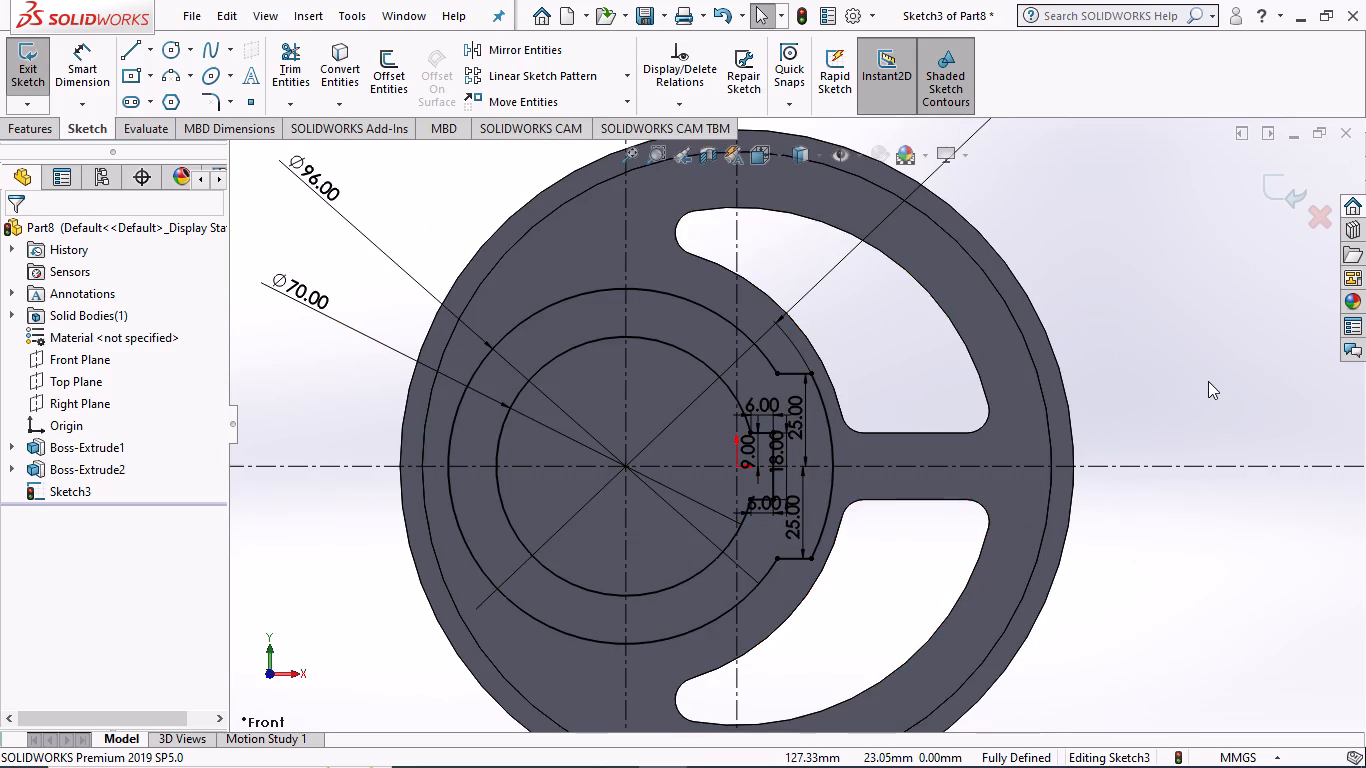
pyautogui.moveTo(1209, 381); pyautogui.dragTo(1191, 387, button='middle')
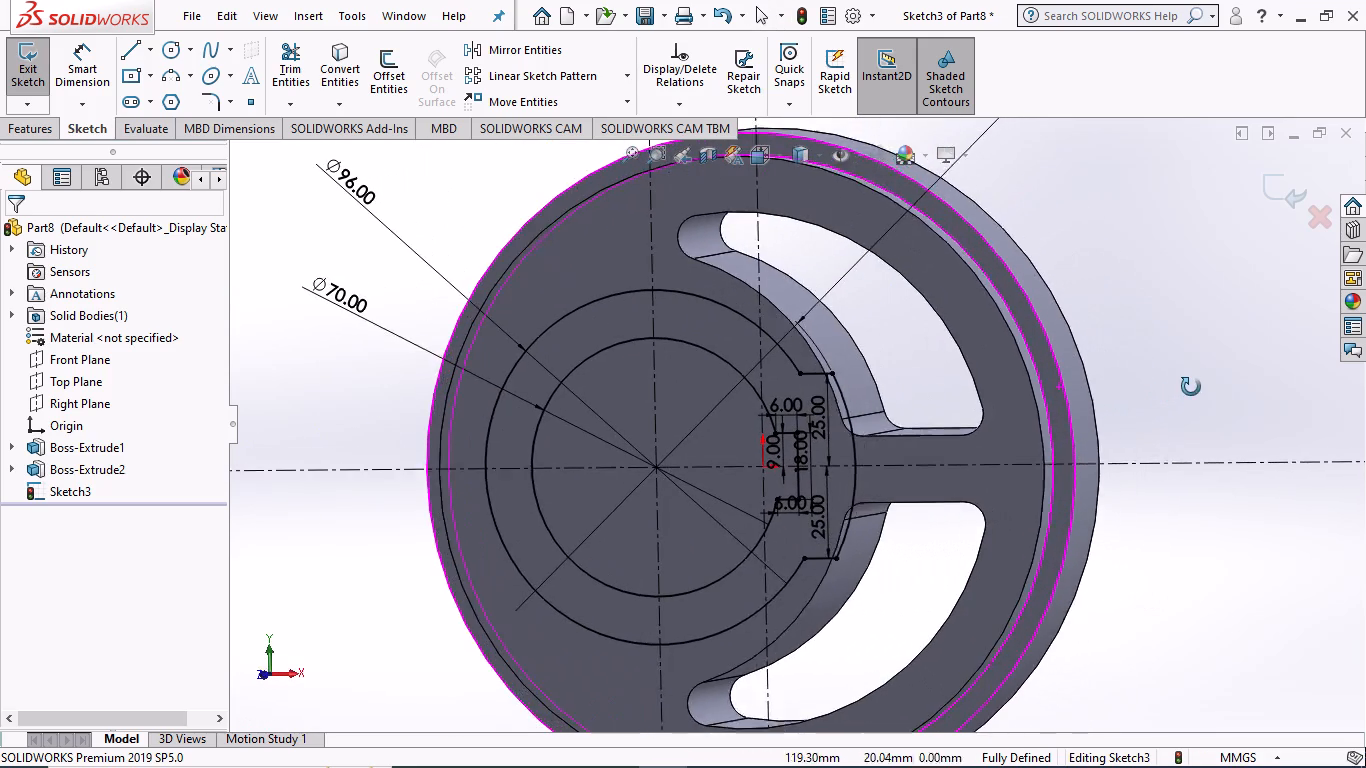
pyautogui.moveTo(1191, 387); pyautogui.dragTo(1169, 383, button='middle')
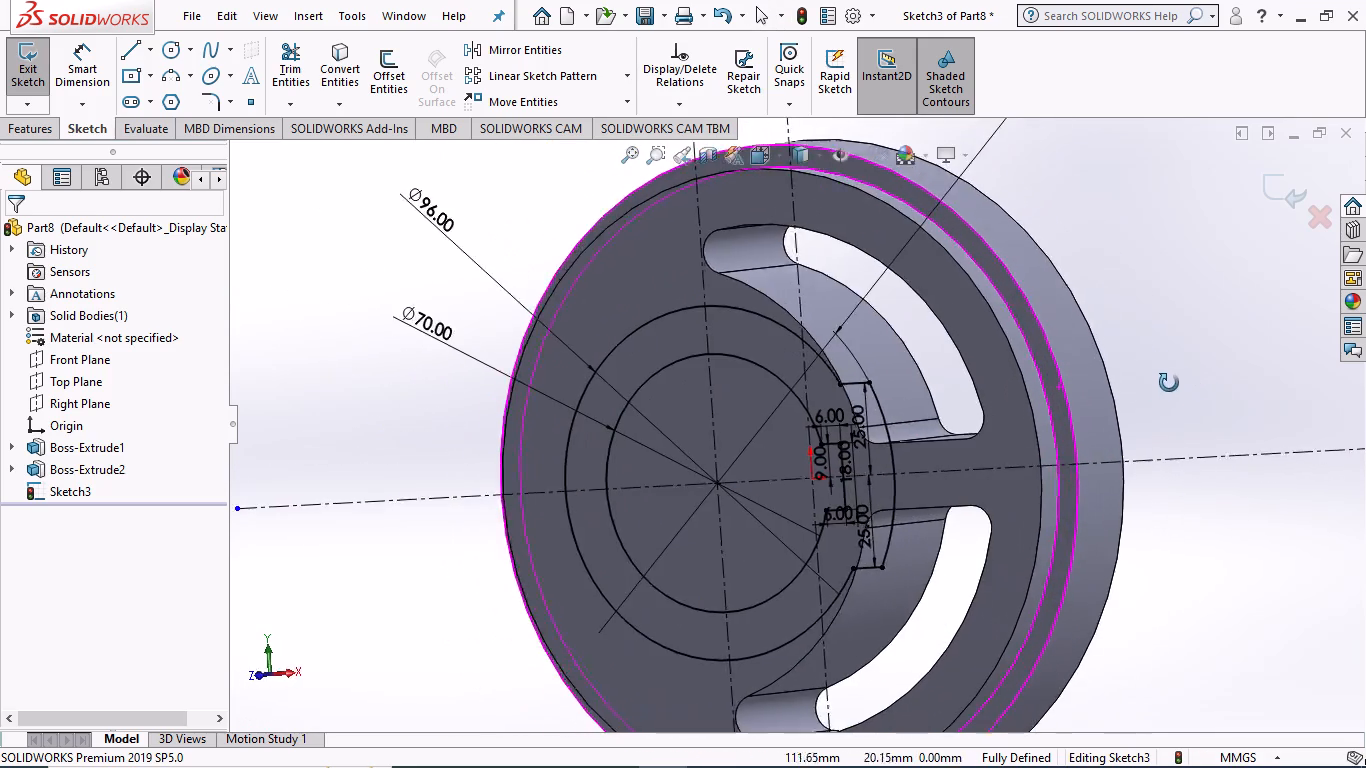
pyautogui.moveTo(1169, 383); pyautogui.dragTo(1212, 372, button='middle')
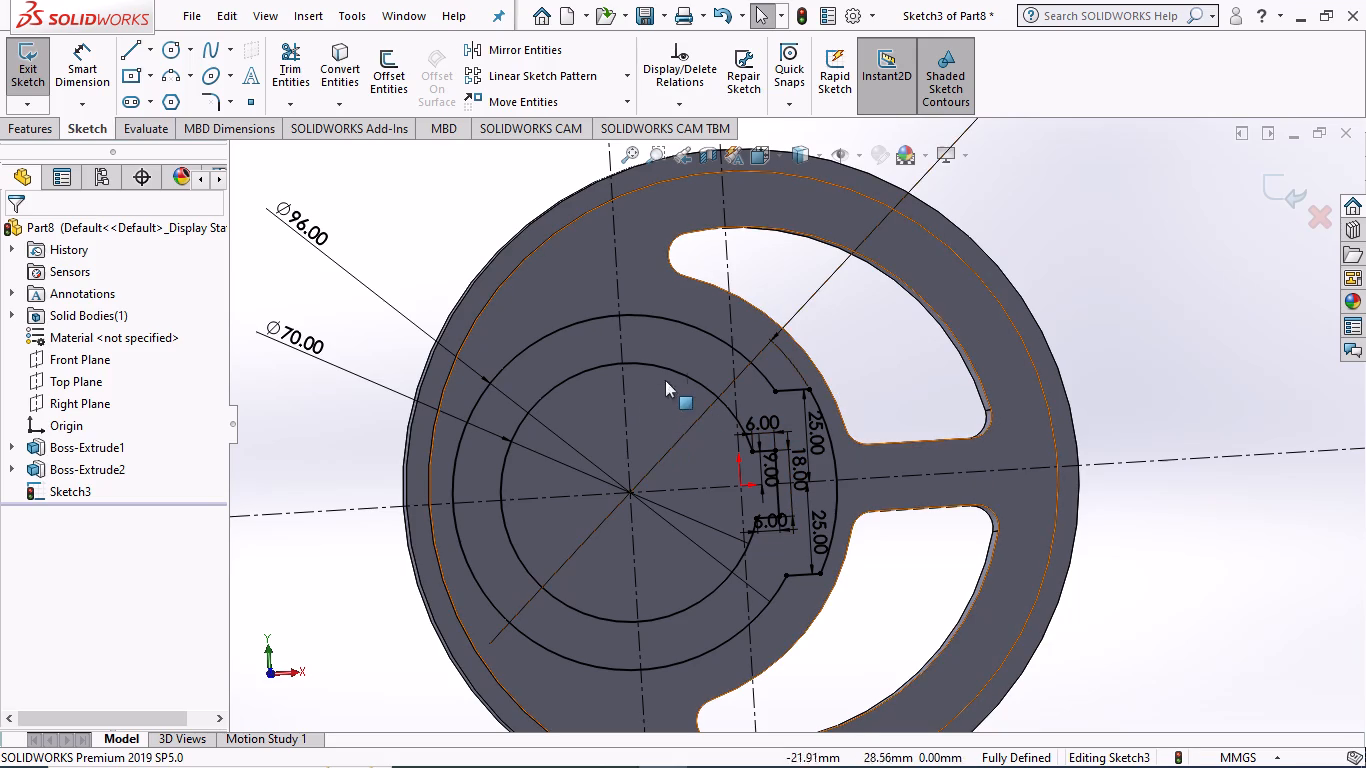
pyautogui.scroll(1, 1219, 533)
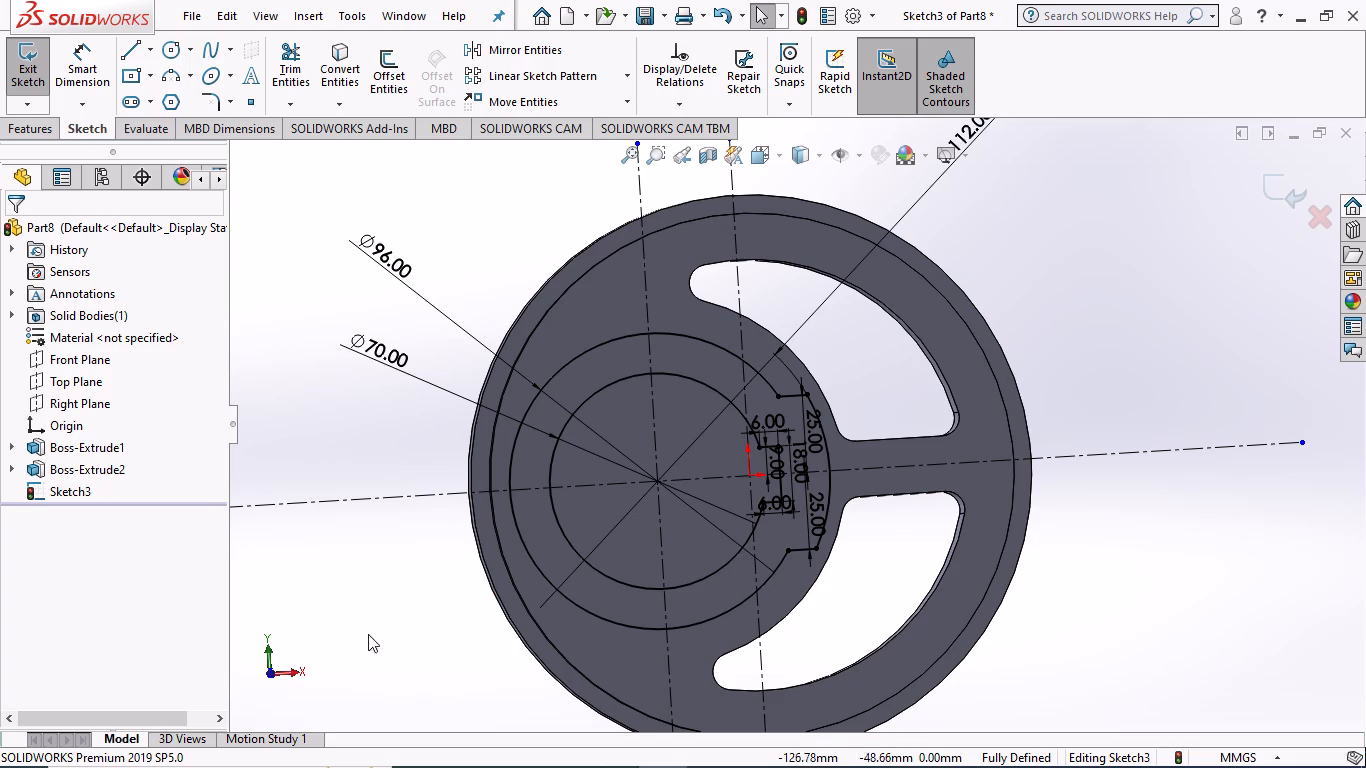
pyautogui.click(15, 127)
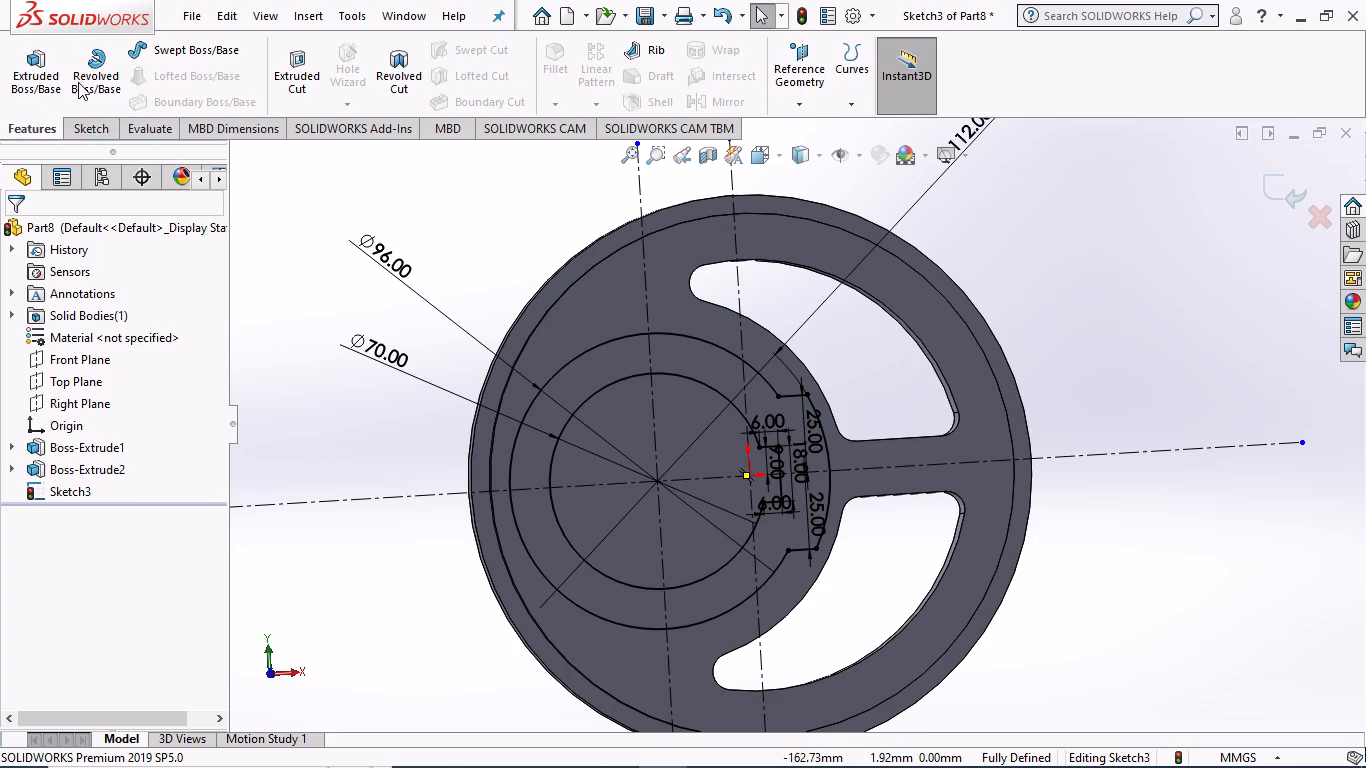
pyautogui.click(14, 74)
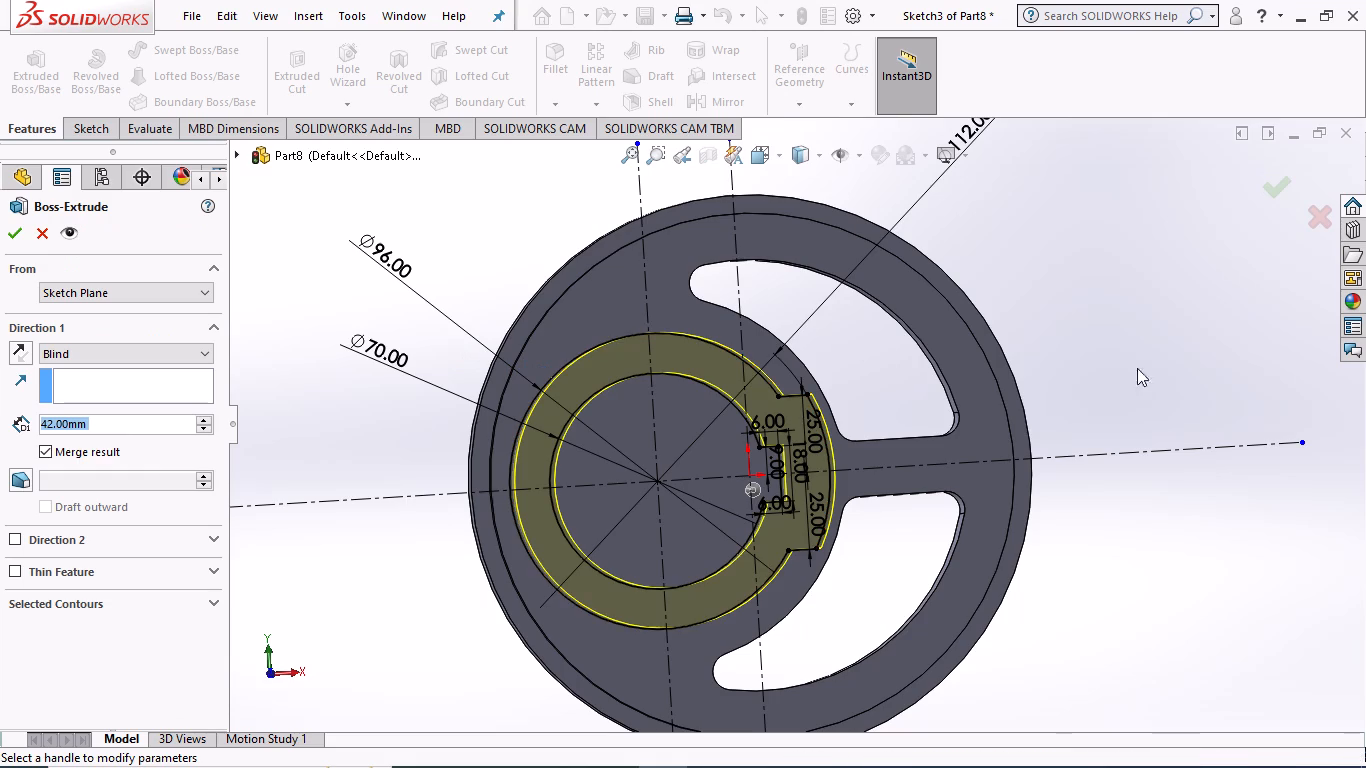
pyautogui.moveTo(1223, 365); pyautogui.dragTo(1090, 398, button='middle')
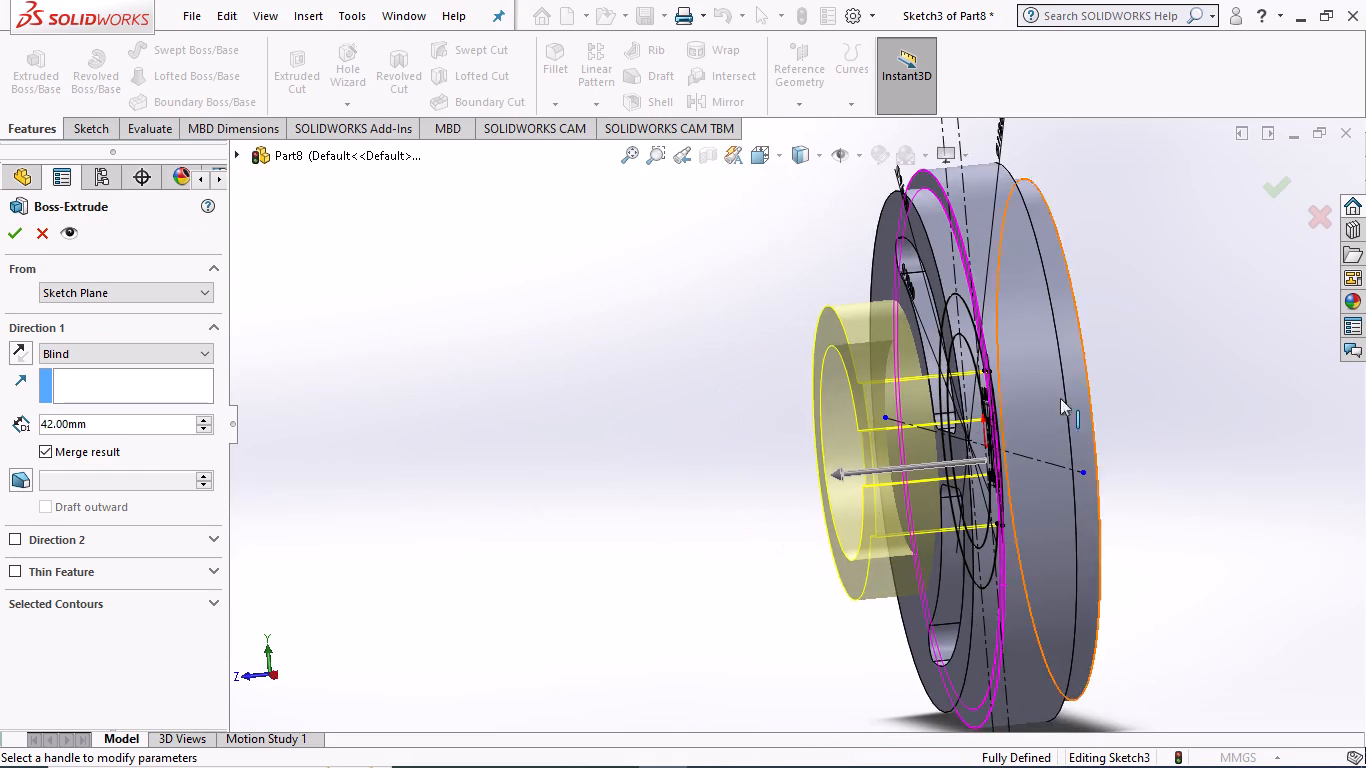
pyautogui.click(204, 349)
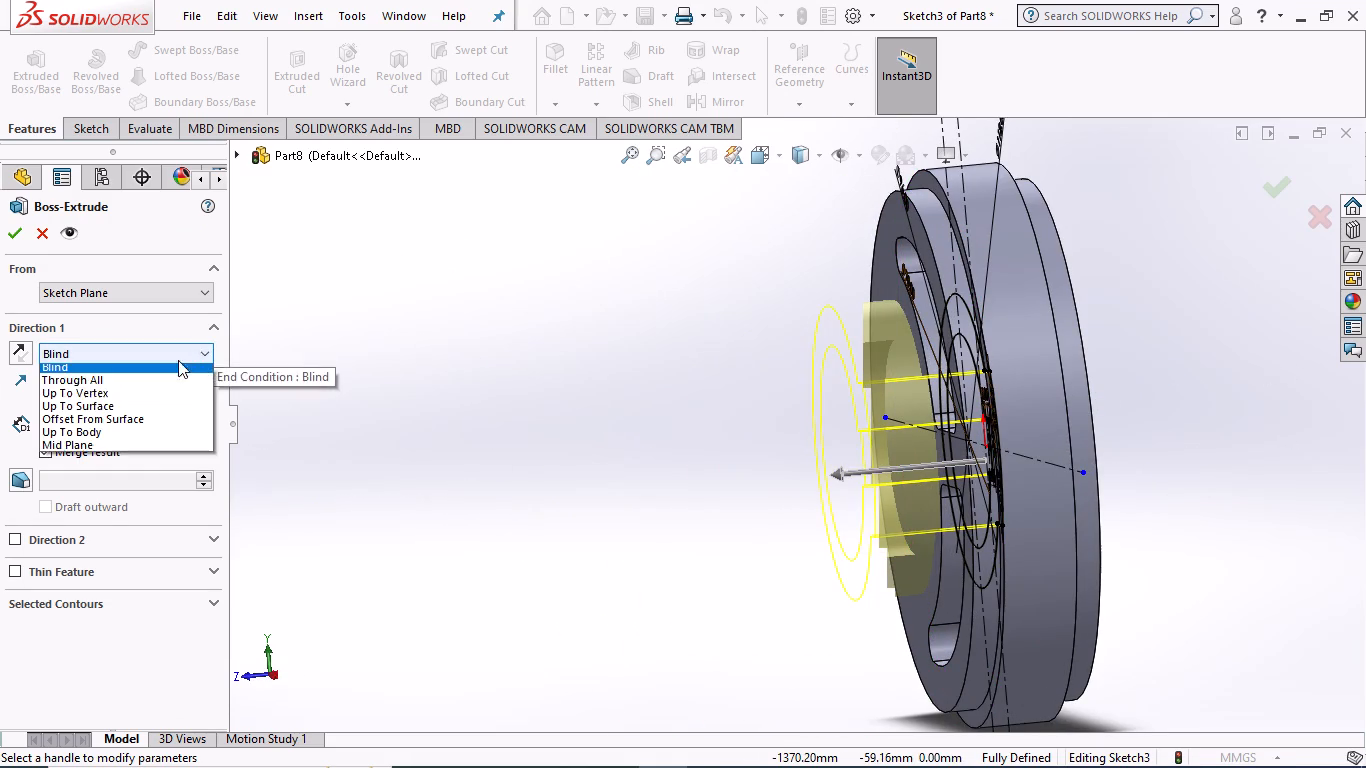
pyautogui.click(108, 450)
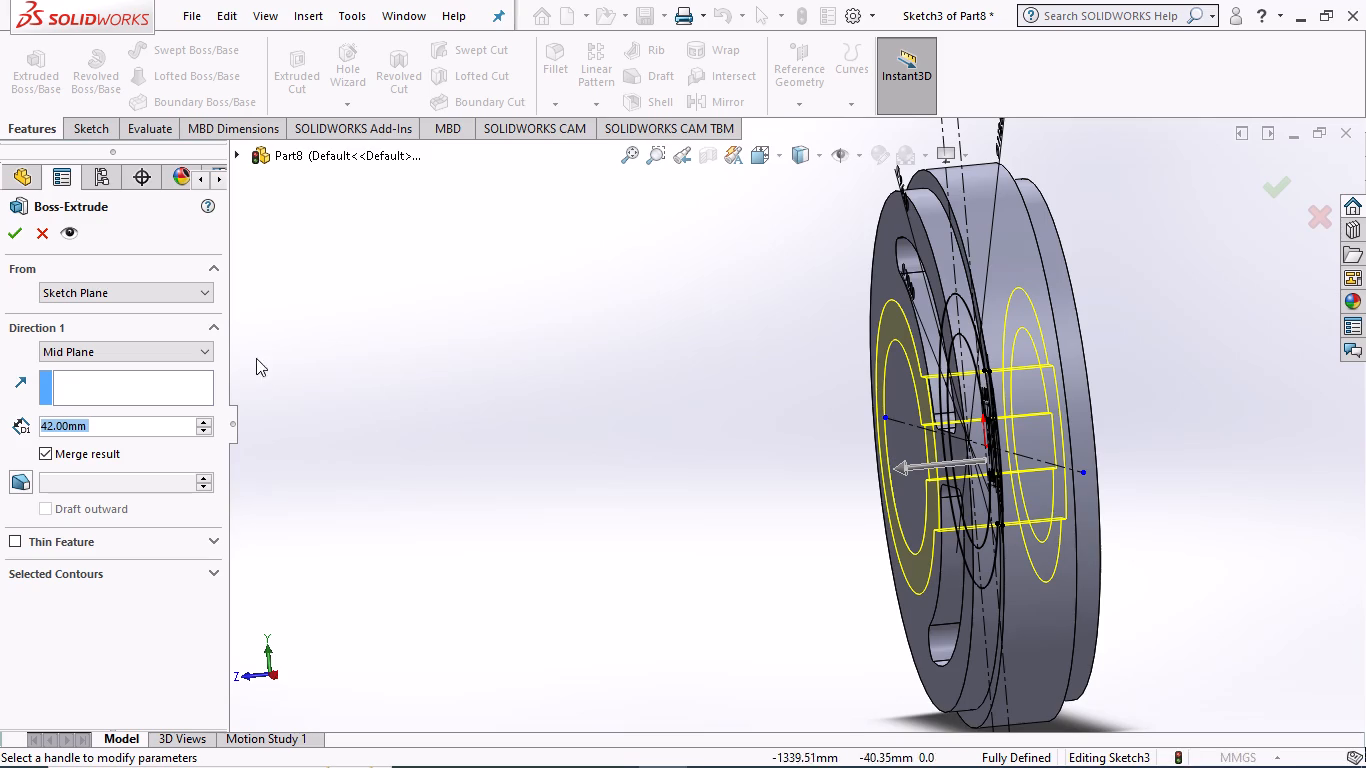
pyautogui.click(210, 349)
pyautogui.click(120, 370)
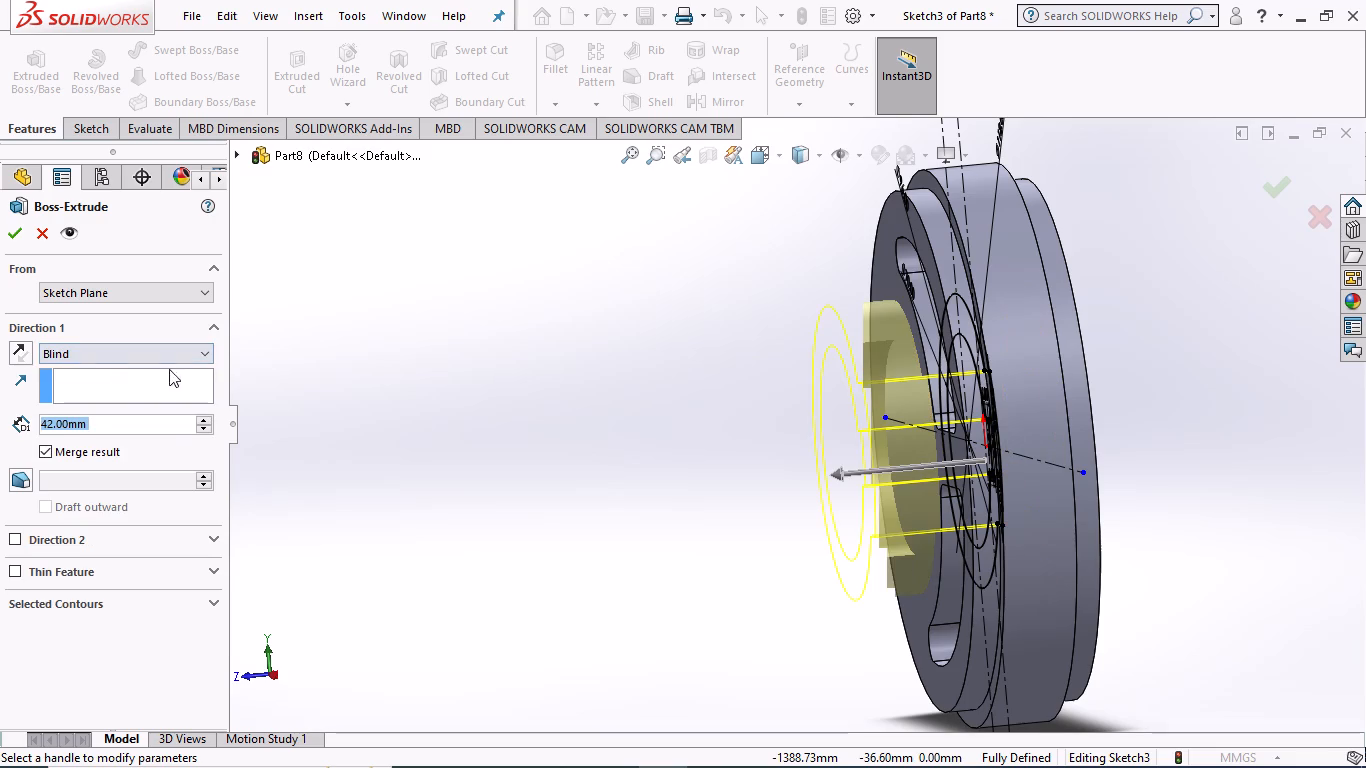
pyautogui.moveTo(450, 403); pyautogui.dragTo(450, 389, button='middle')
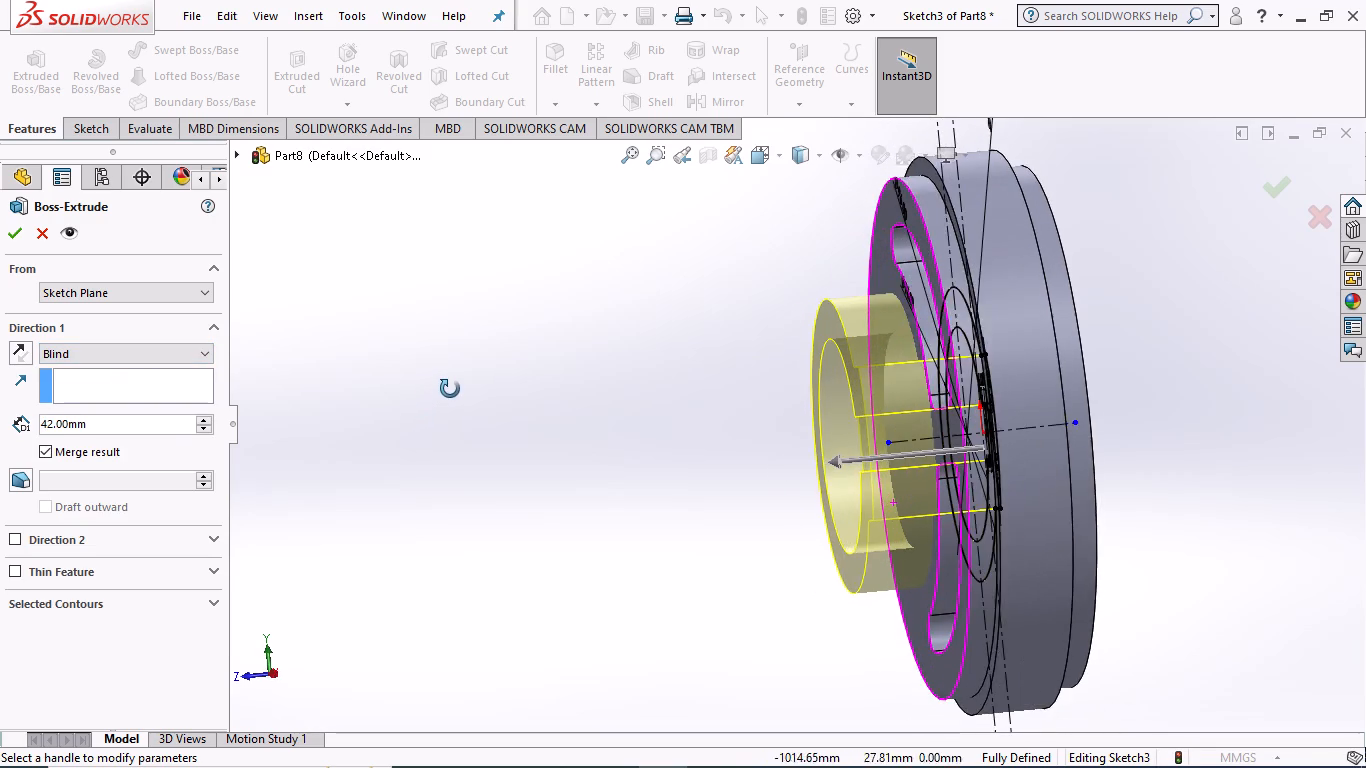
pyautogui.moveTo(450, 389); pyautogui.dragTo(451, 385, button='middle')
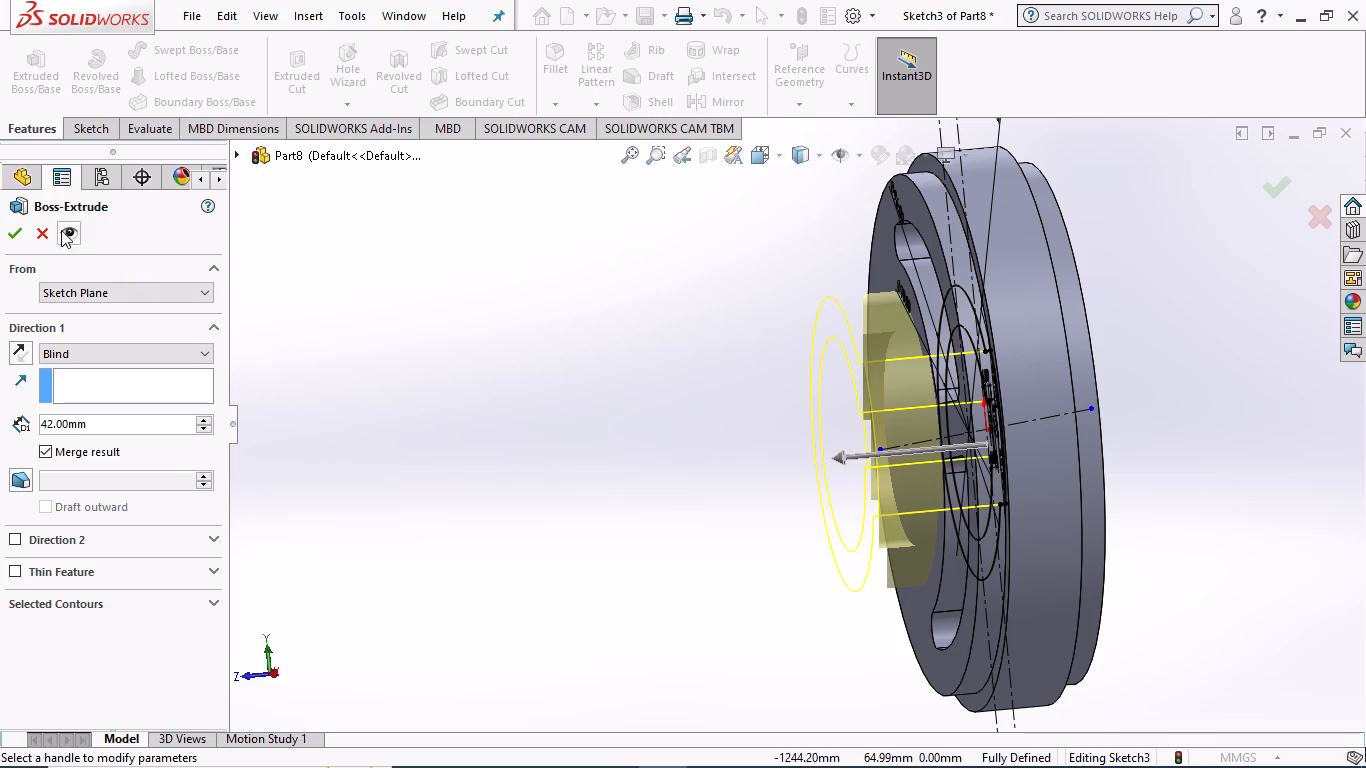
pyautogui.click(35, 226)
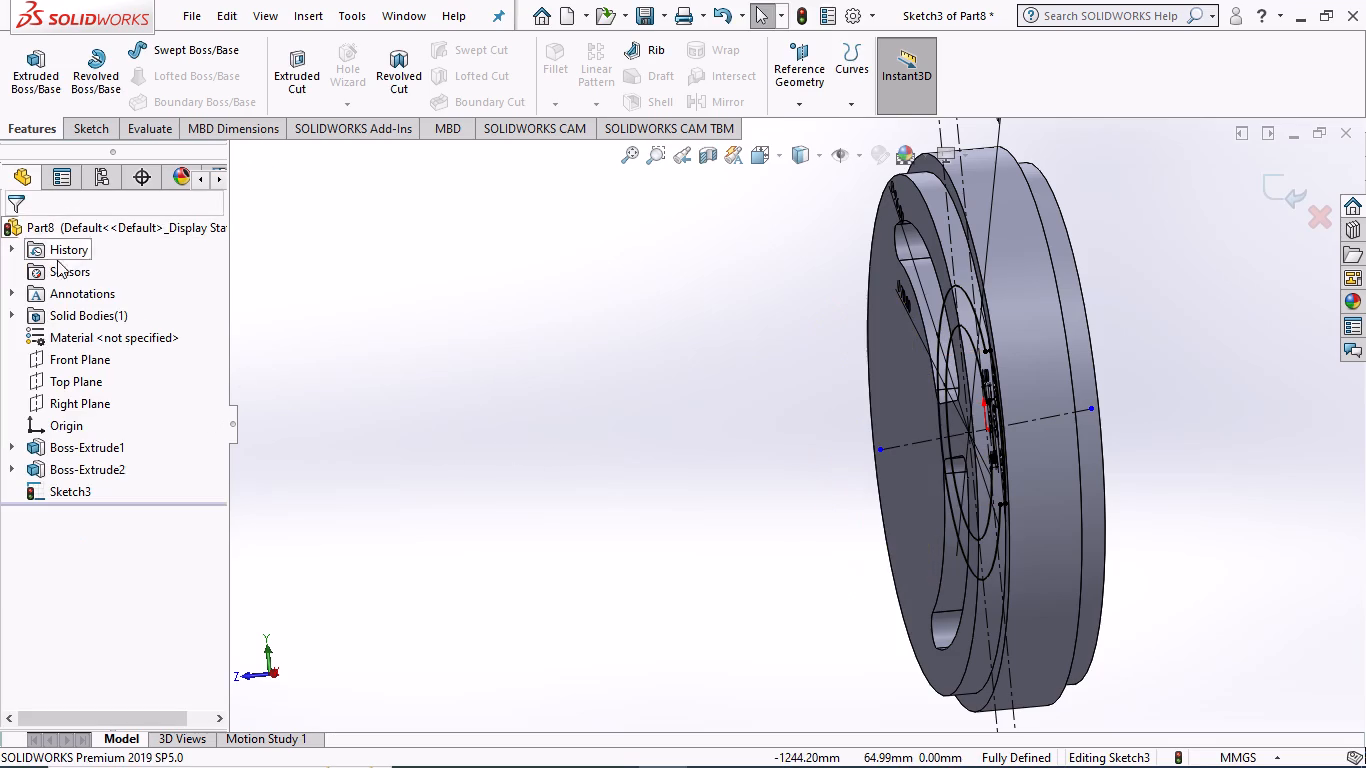
# Set the hub's outer circle diameter to 100 mm.
pyautogui.moveTo(393, 452); pyautogui.dragTo(521, 421, button='middle')
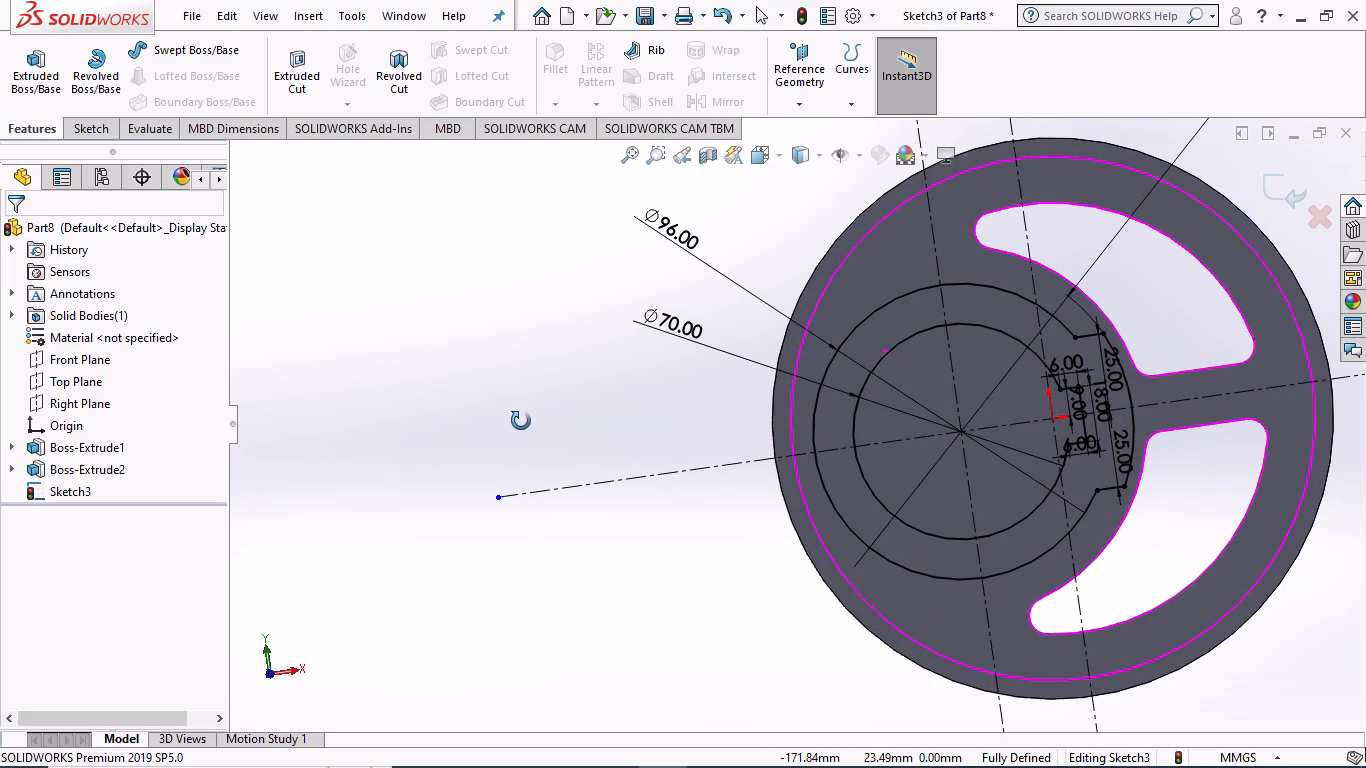
pyautogui.moveTo(521, 421); pyautogui.dragTo(523, 420, button='middle')
pyautogui.doubleClick(689, 237)
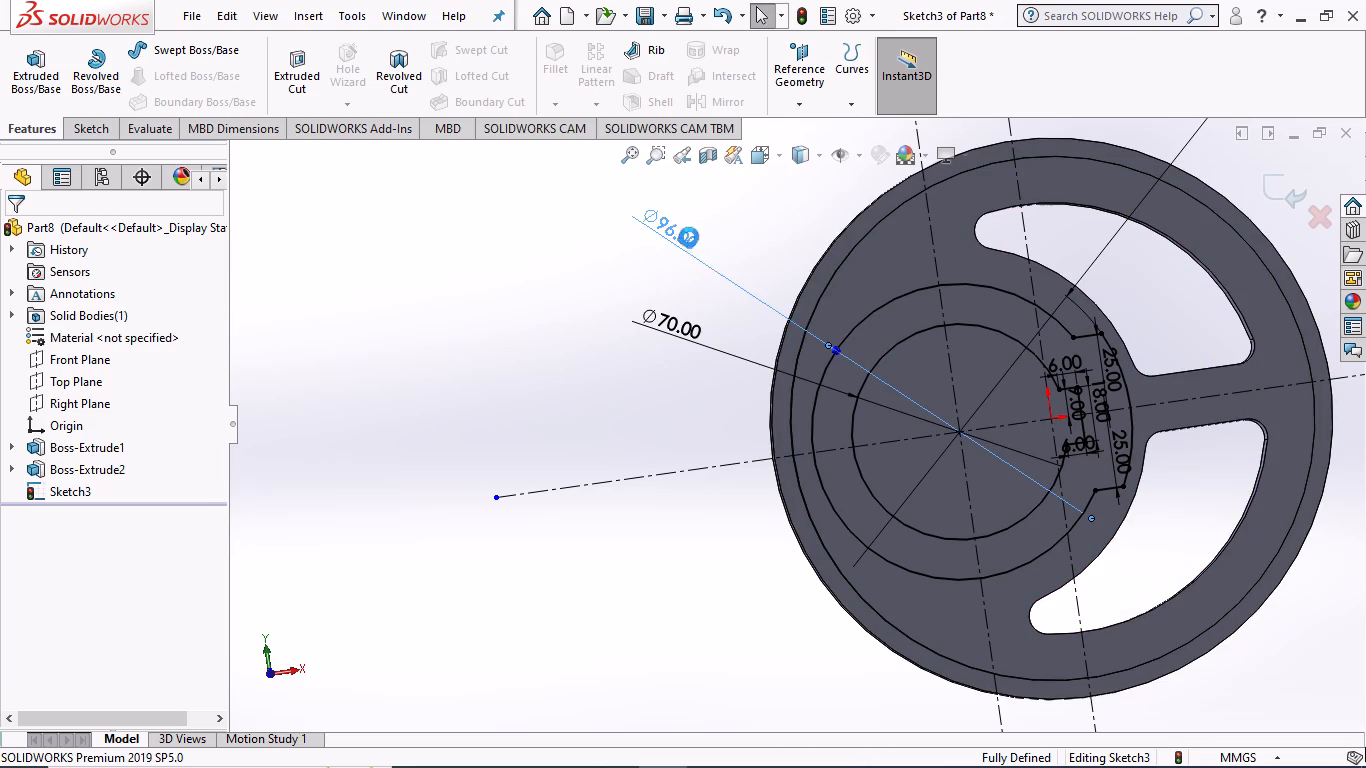
pyautogui.write('100')
pyautogui.press('Return')
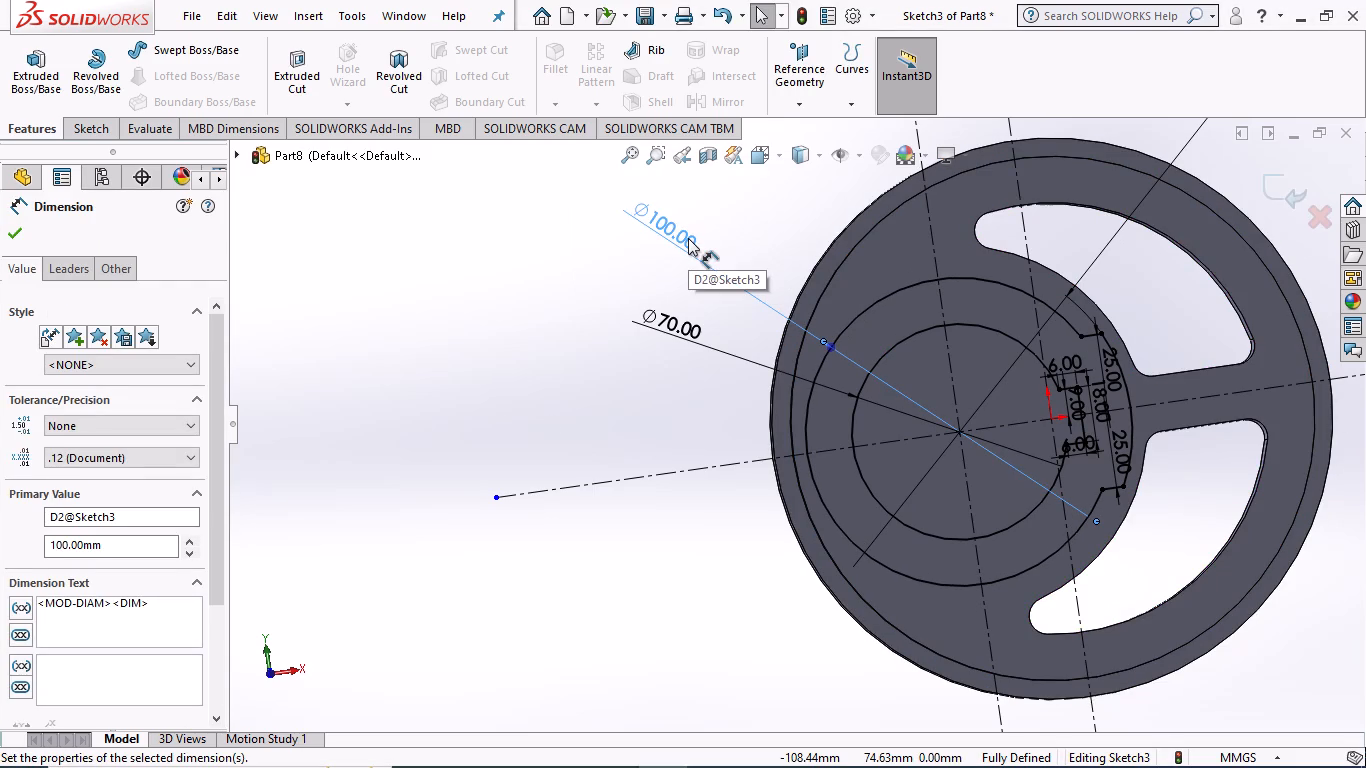
pyautogui.click(10, 232)
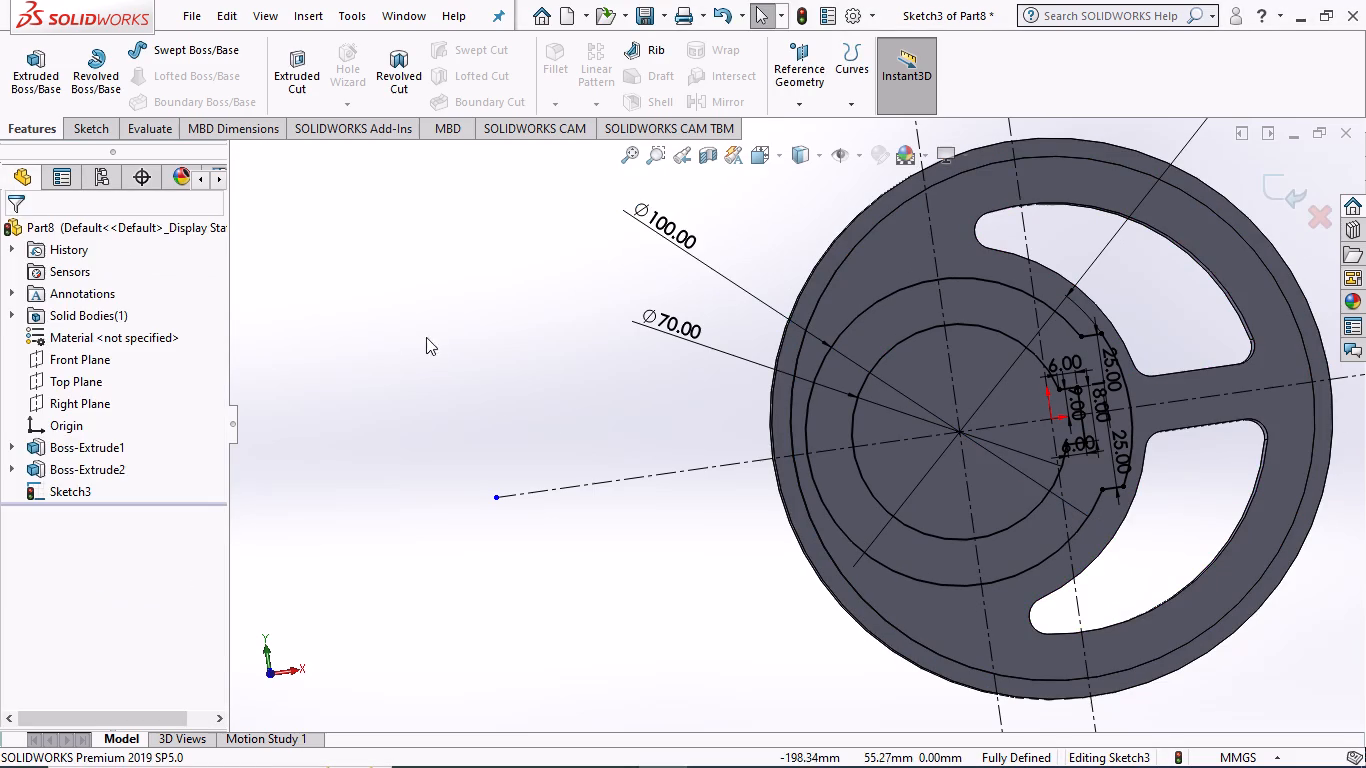
# Start a blind boss extrusion of the hub sketch and set its depth to 18 mm.
pyautogui.click(23, 80)
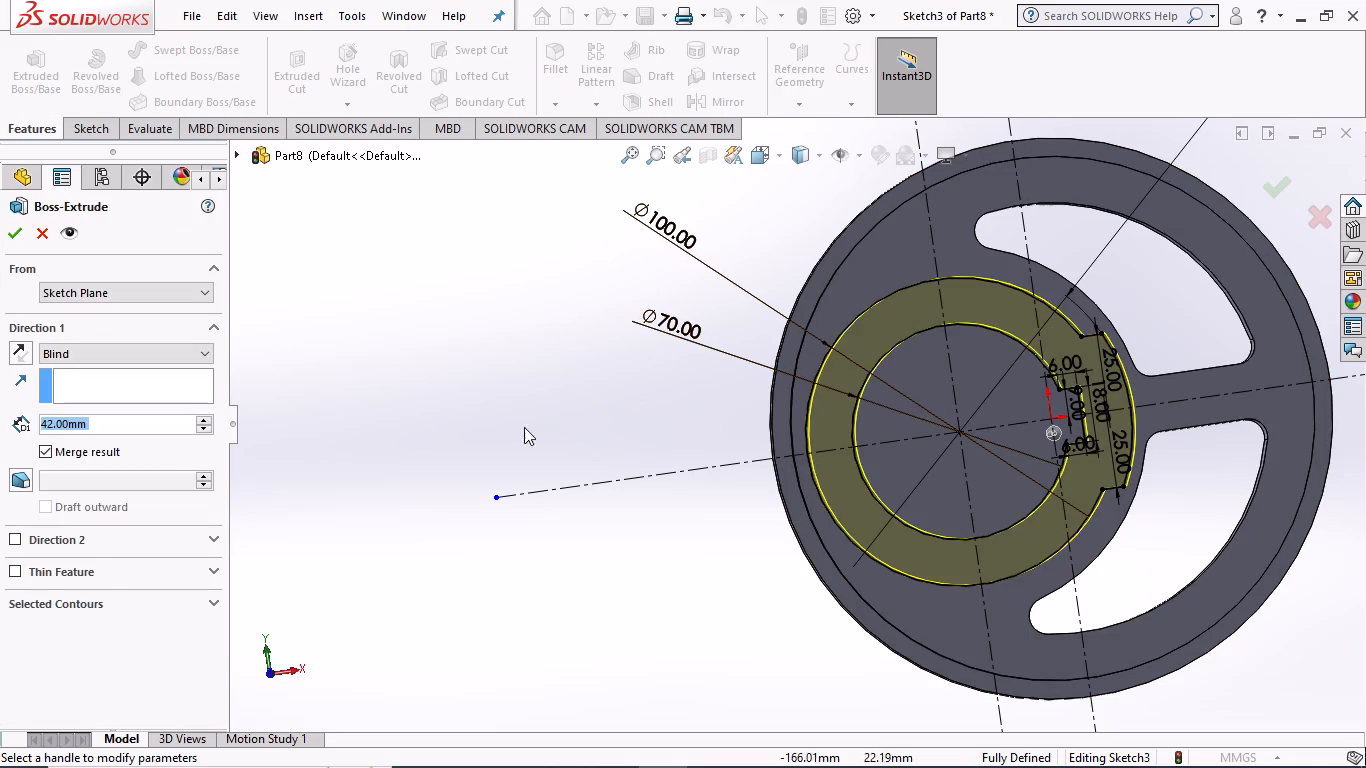
pyautogui.moveTo(513, 429); pyautogui.dragTo(370, 416, button='middle')
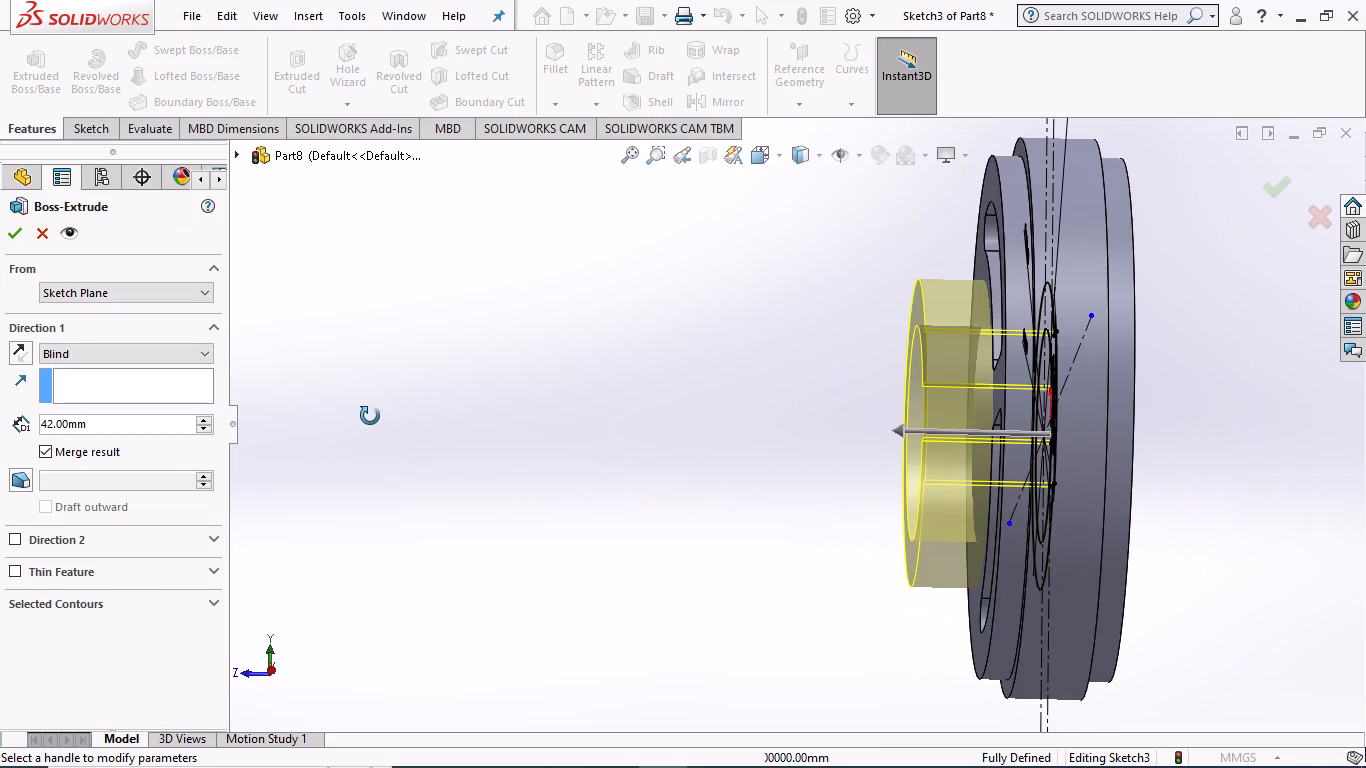
pyautogui.moveTo(370, 416); pyautogui.dragTo(367, 396, button='middle')
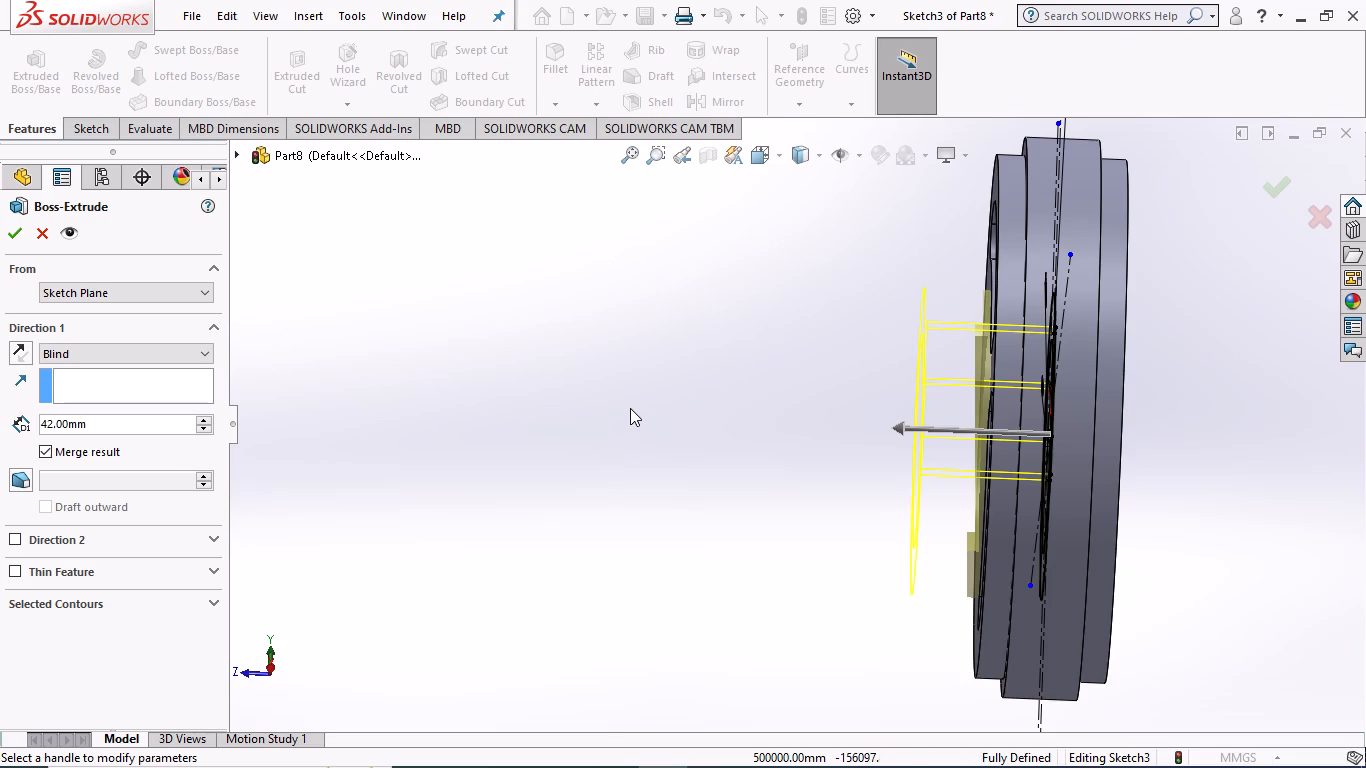
pyautogui.doubleClick(116, 420)
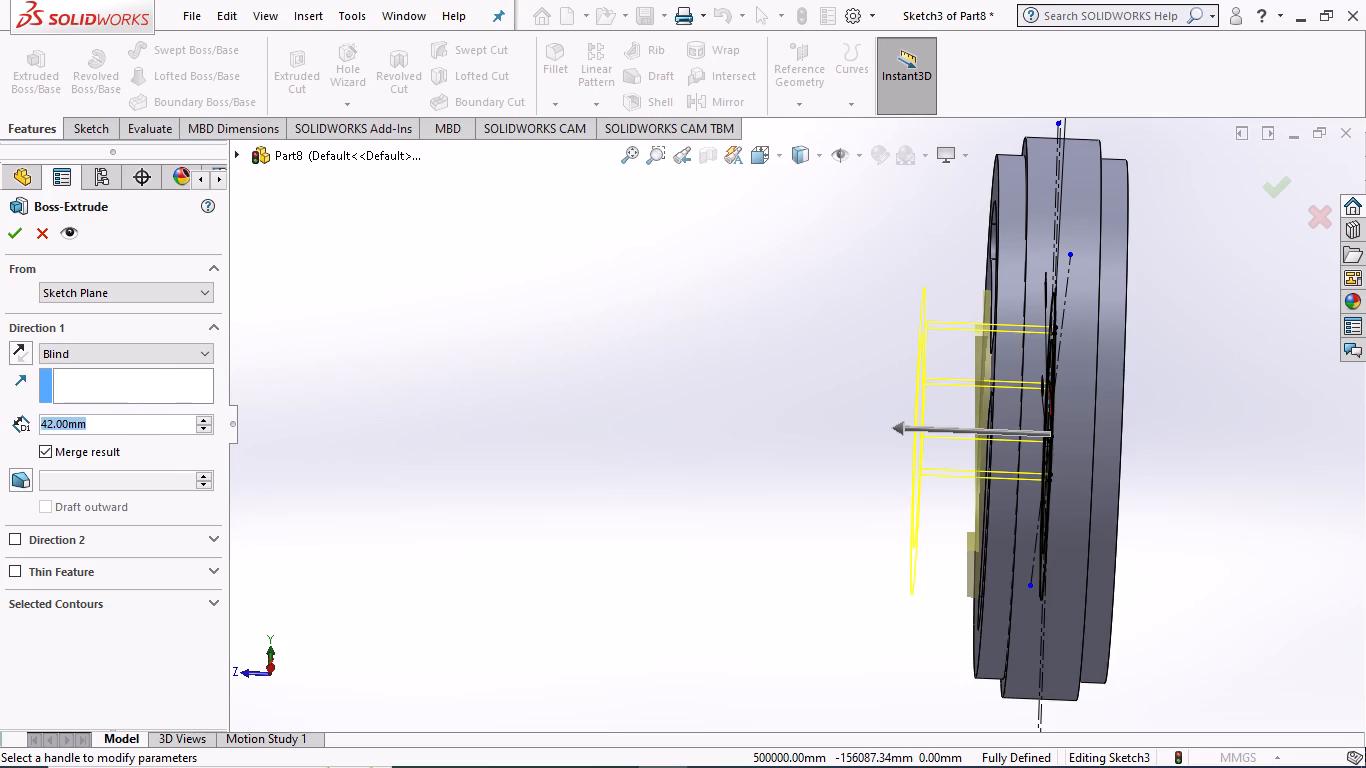
pyautogui.press('1')
pyautogui.press('8')
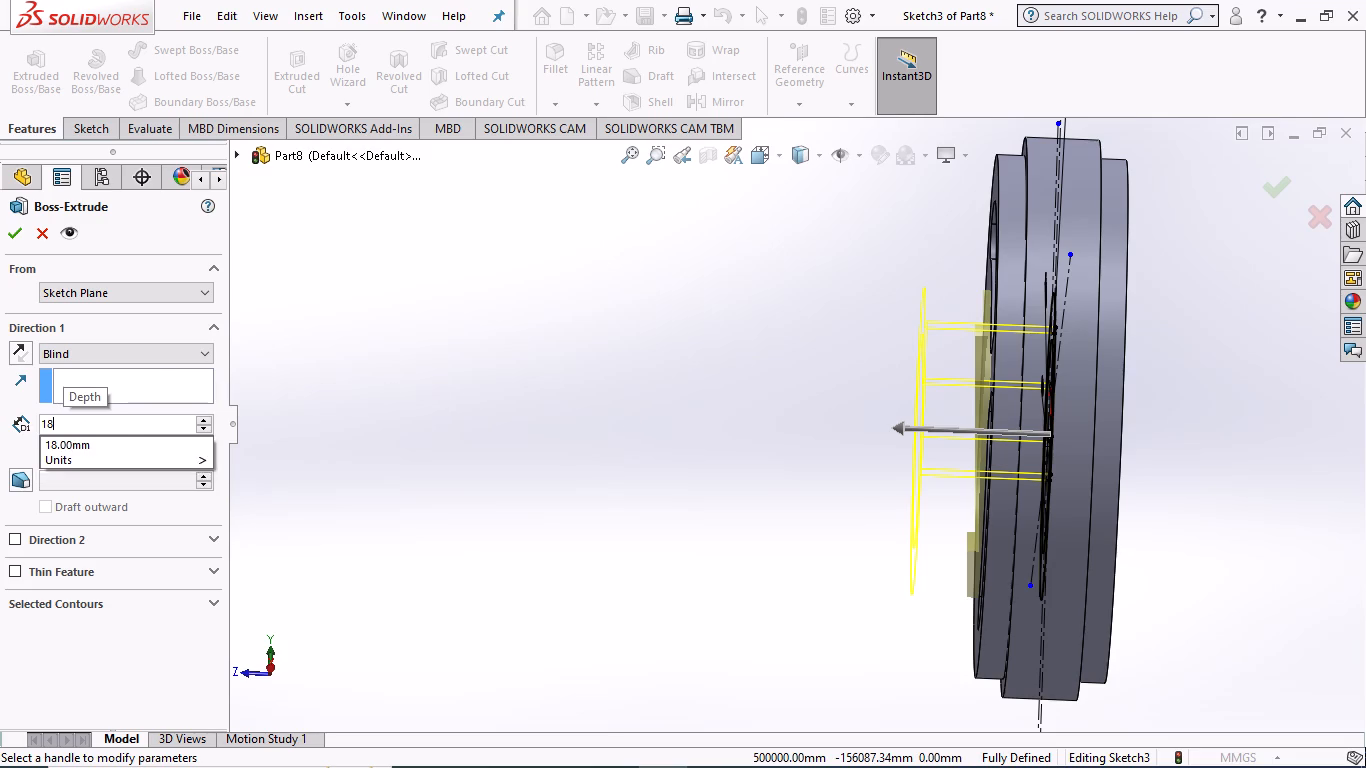
pyautogui.press('Return')
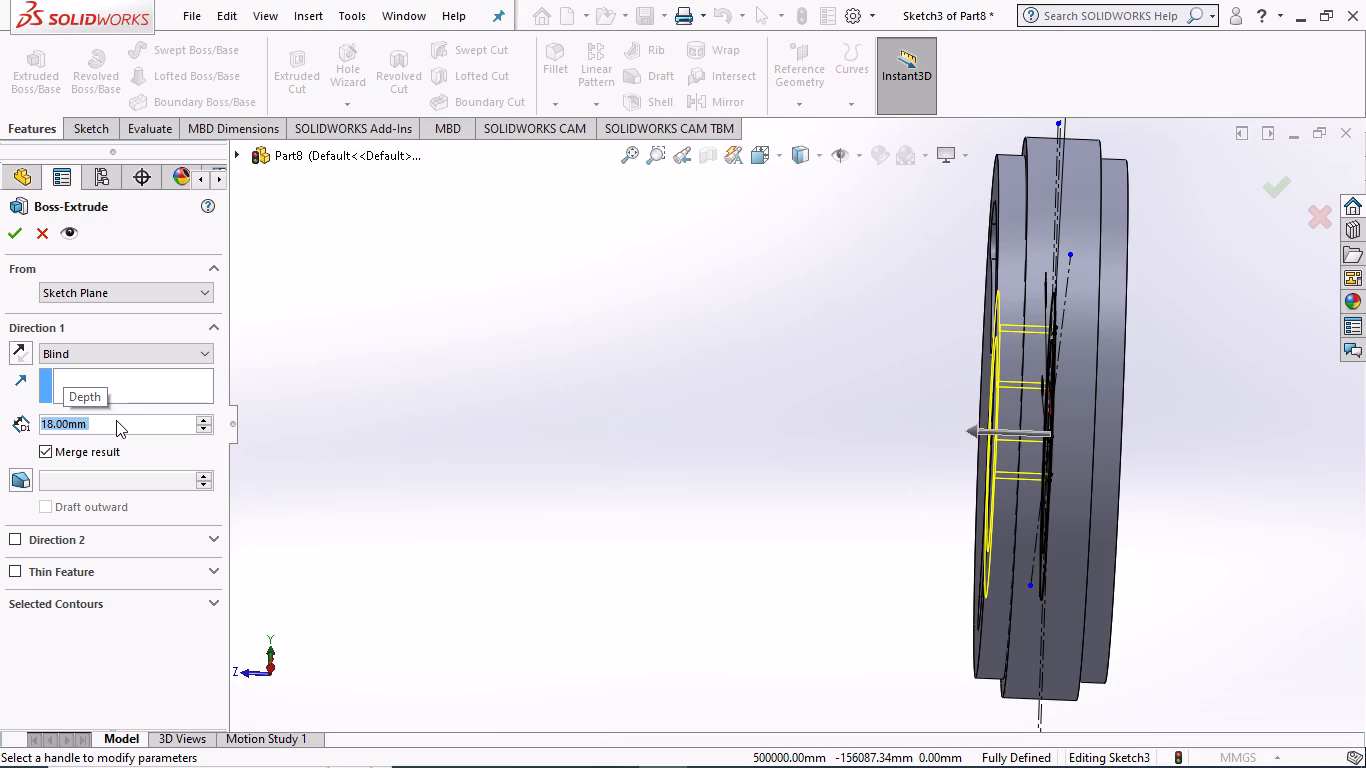
# Make the 18 mm hub extrusion start from the ring part's flat spoked face instead of the sketch plane, and complete it.
pyautogui.moveTo(539, 540); pyautogui.dragTo(691, 502, button='middle')
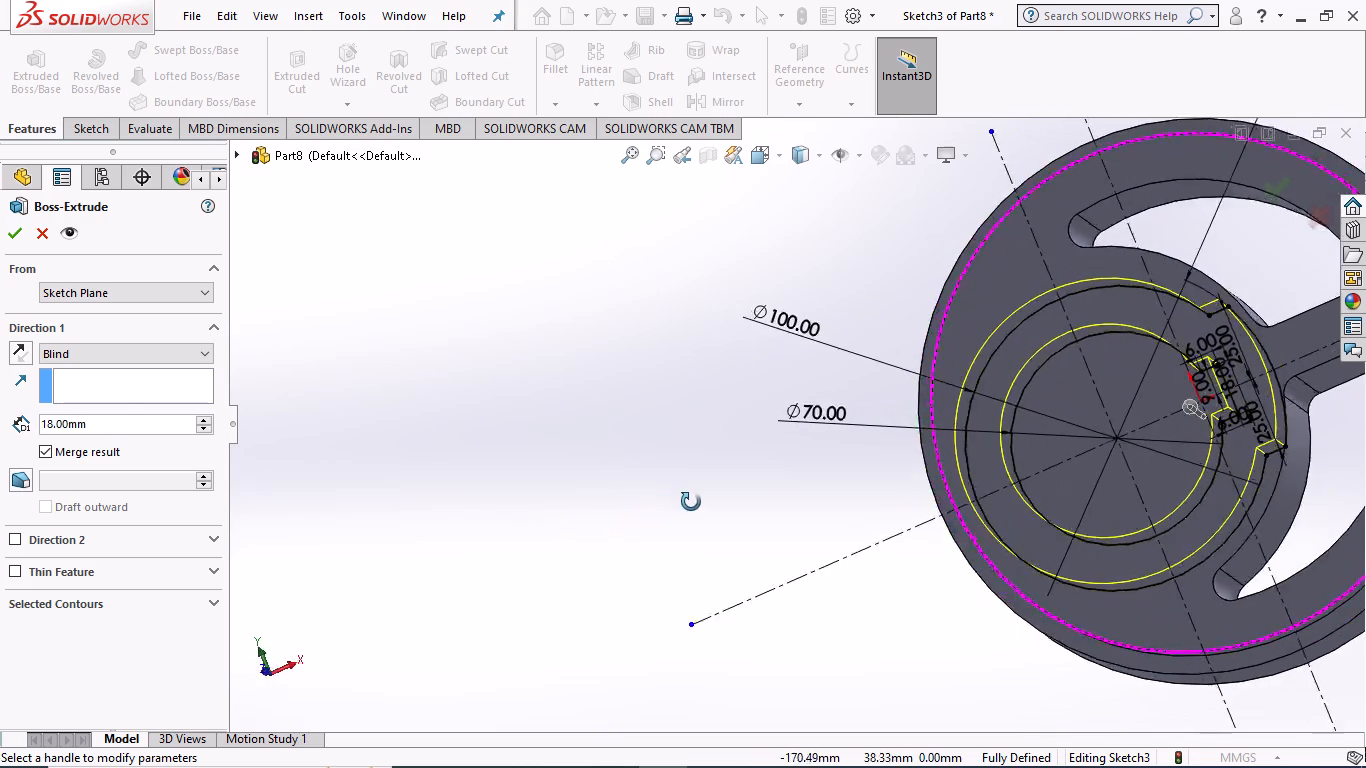
pyautogui.moveTo(691, 502); pyautogui.dragTo(830, 497, button='middle')
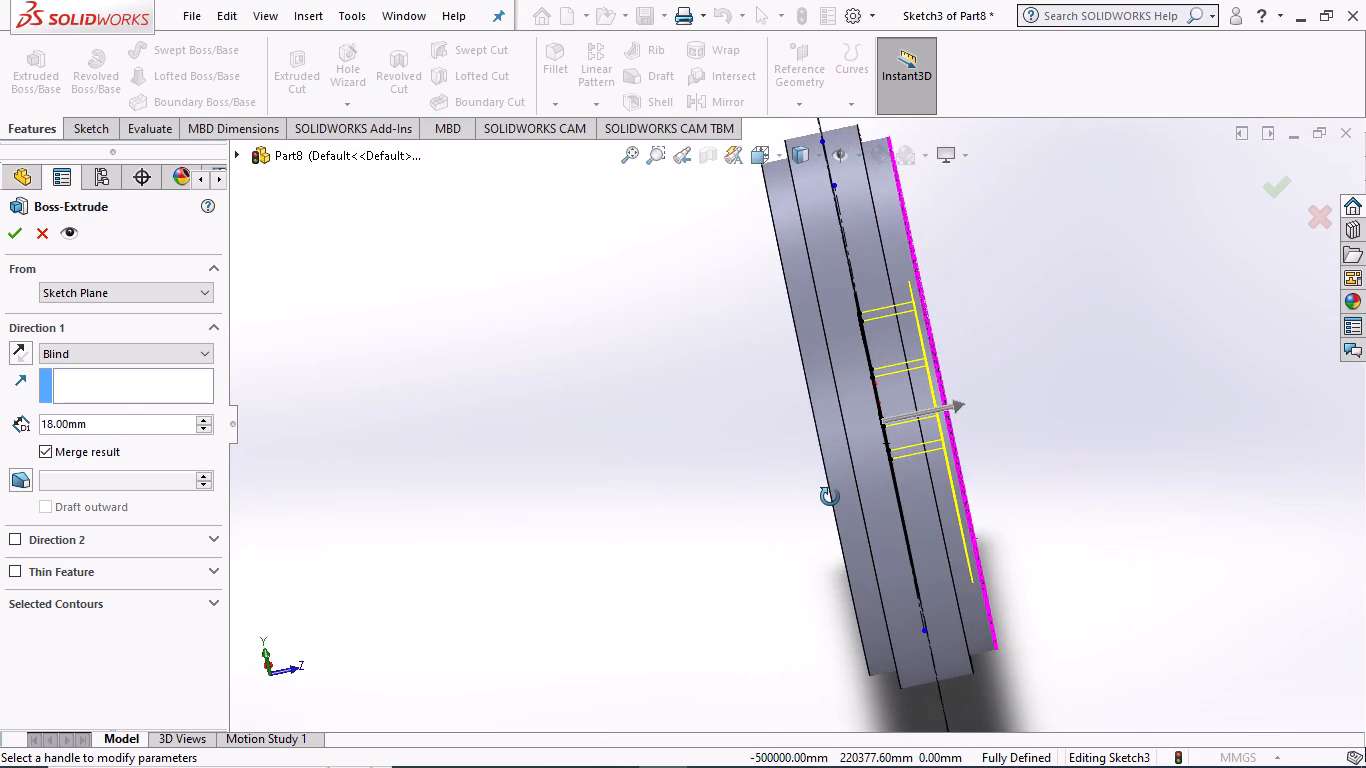
pyautogui.moveTo(830, 497); pyautogui.dragTo(569, 526, button='middle')
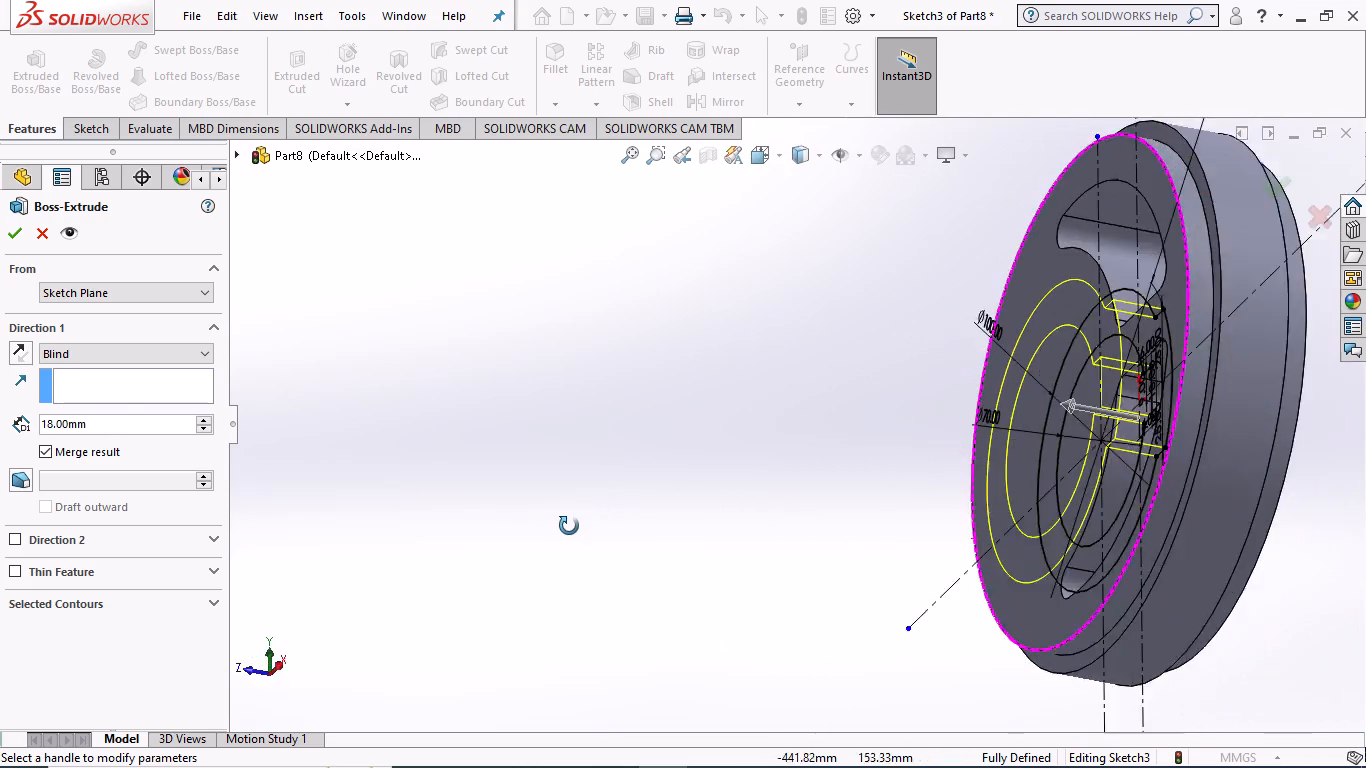
pyautogui.moveTo(569, 526); pyautogui.dragTo(549, 544, button='middle')
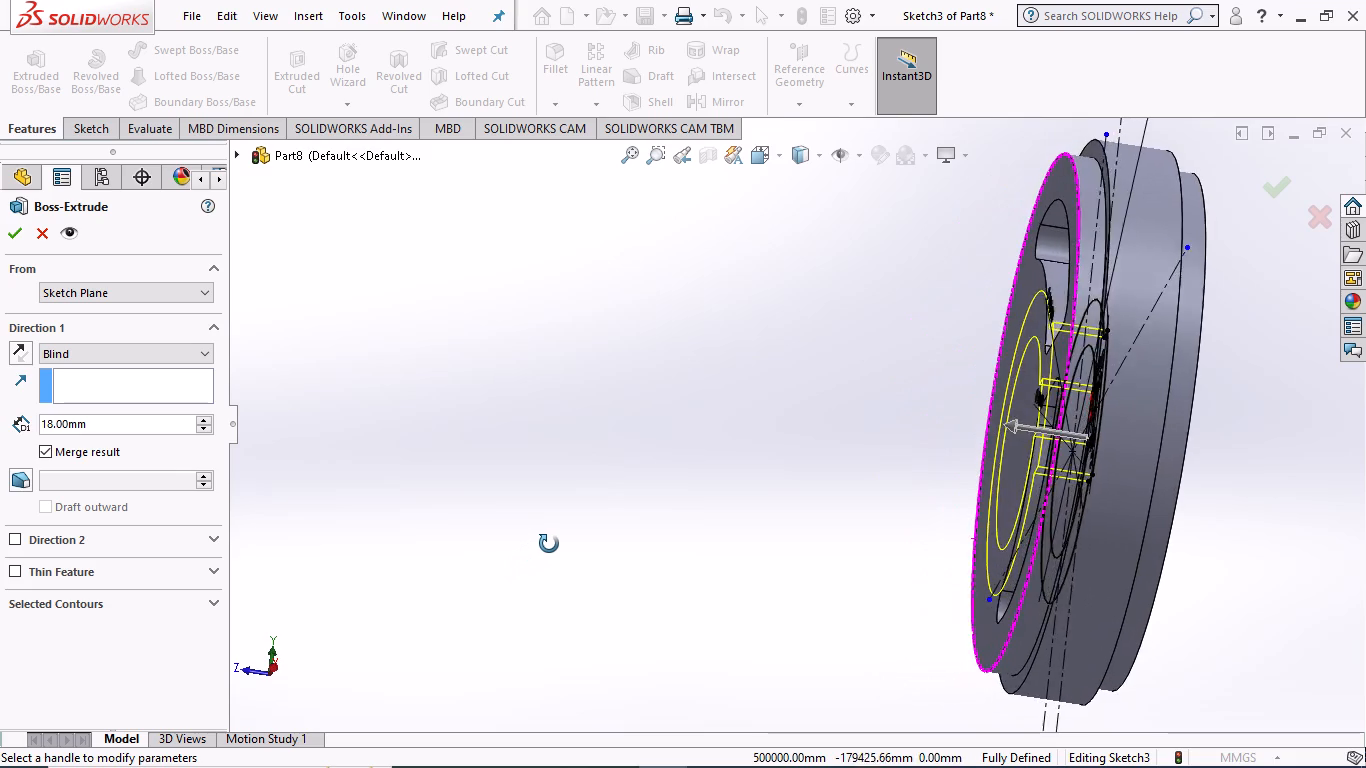
pyautogui.moveTo(549, 544); pyautogui.dragTo(545, 567, button='middle')
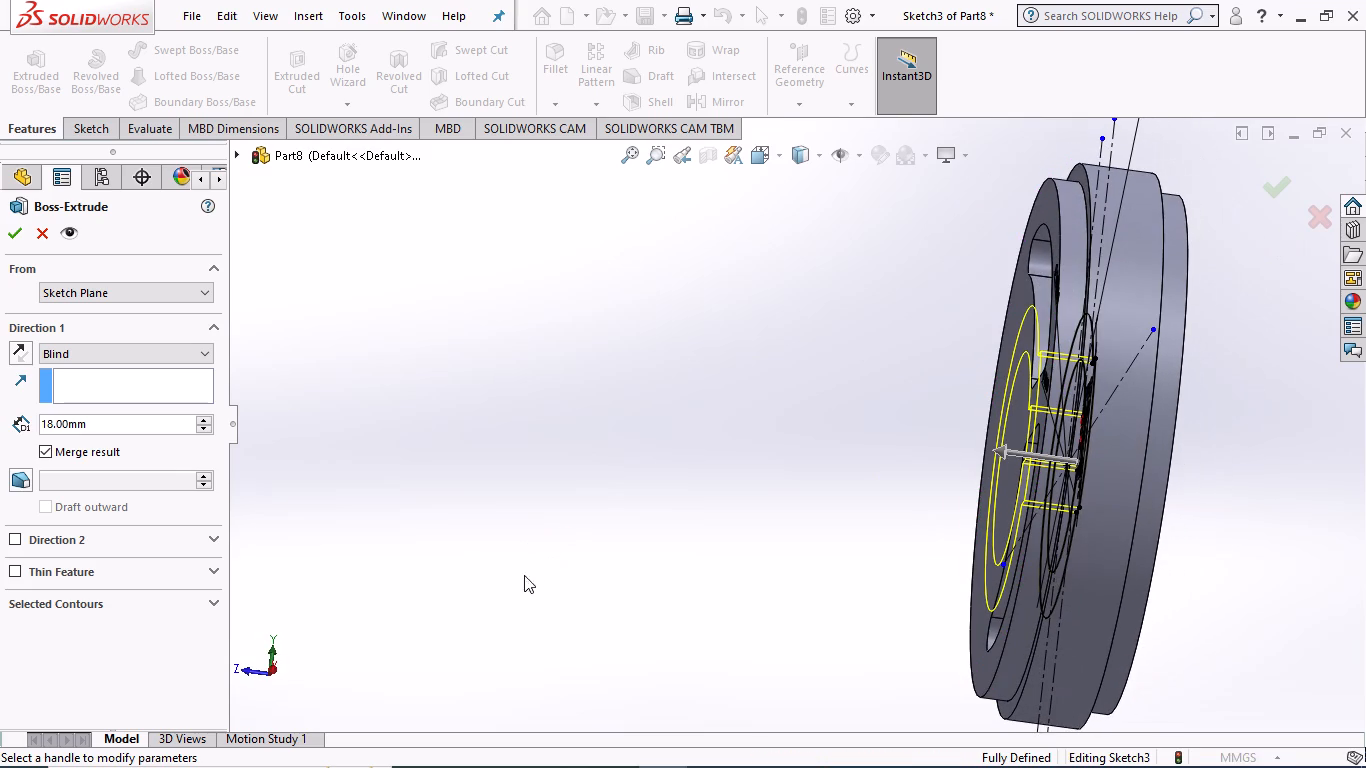
pyautogui.click(204, 293)
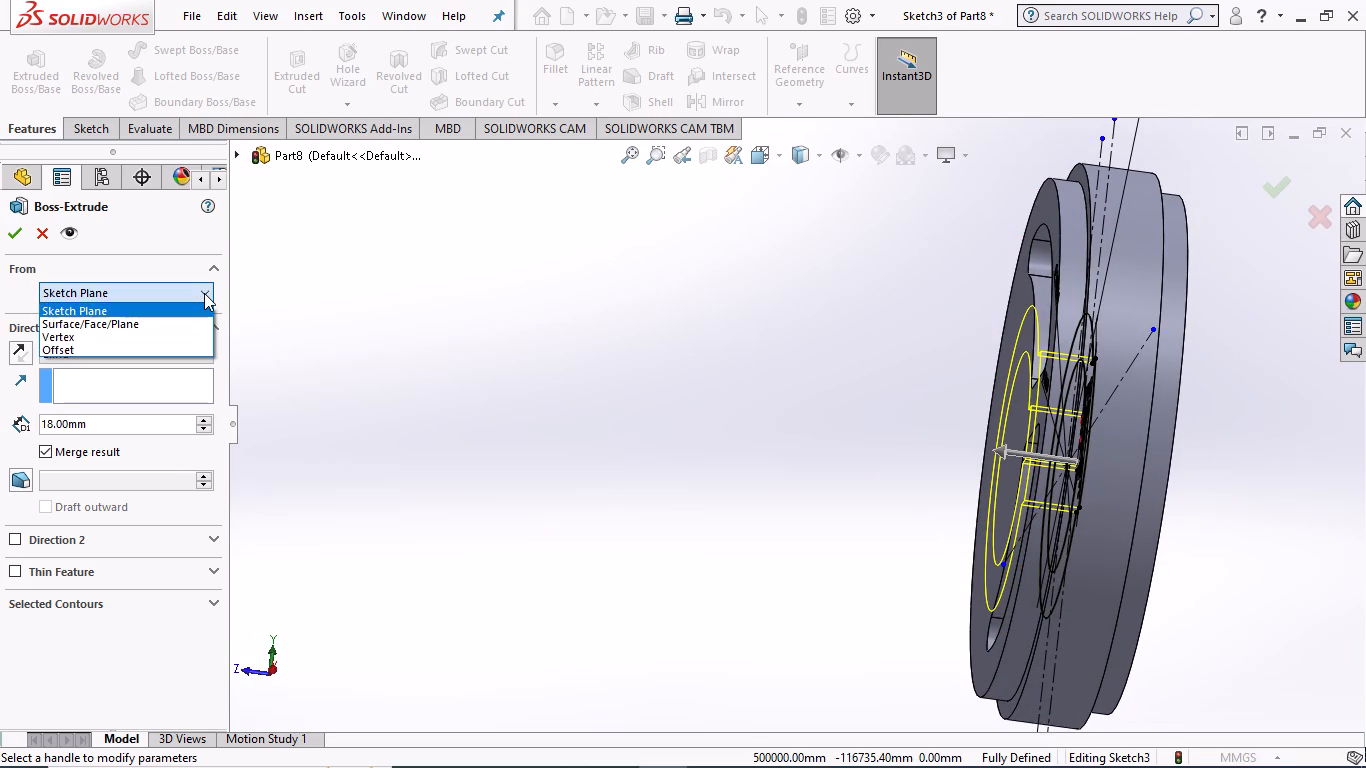
pyautogui.click(129, 319)
pyautogui.moveTo(613, 480); pyautogui.dragTo(686, 487, button='middle')
pyautogui.click(974, 466)
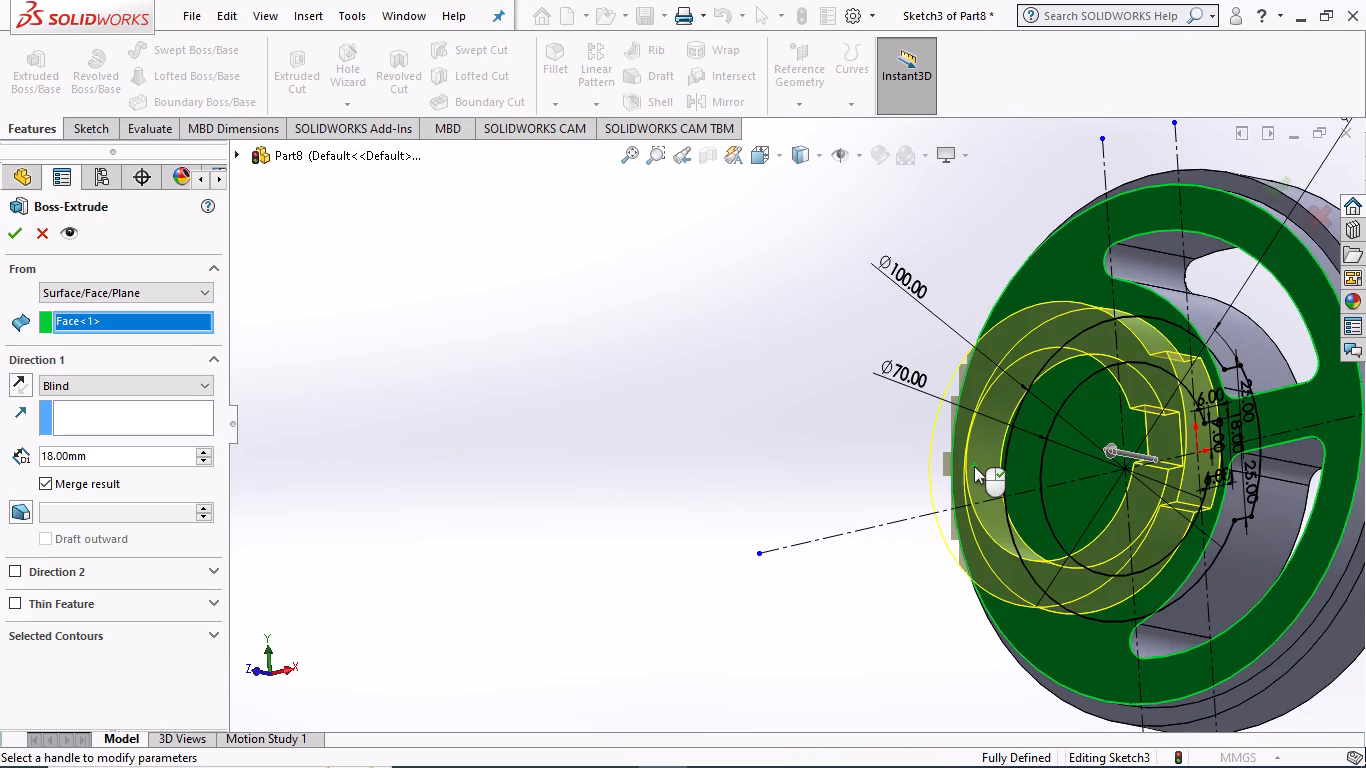
pyautogui.moveTo(765, 461); pyautogui.dragTo(680, 464, button='middle')
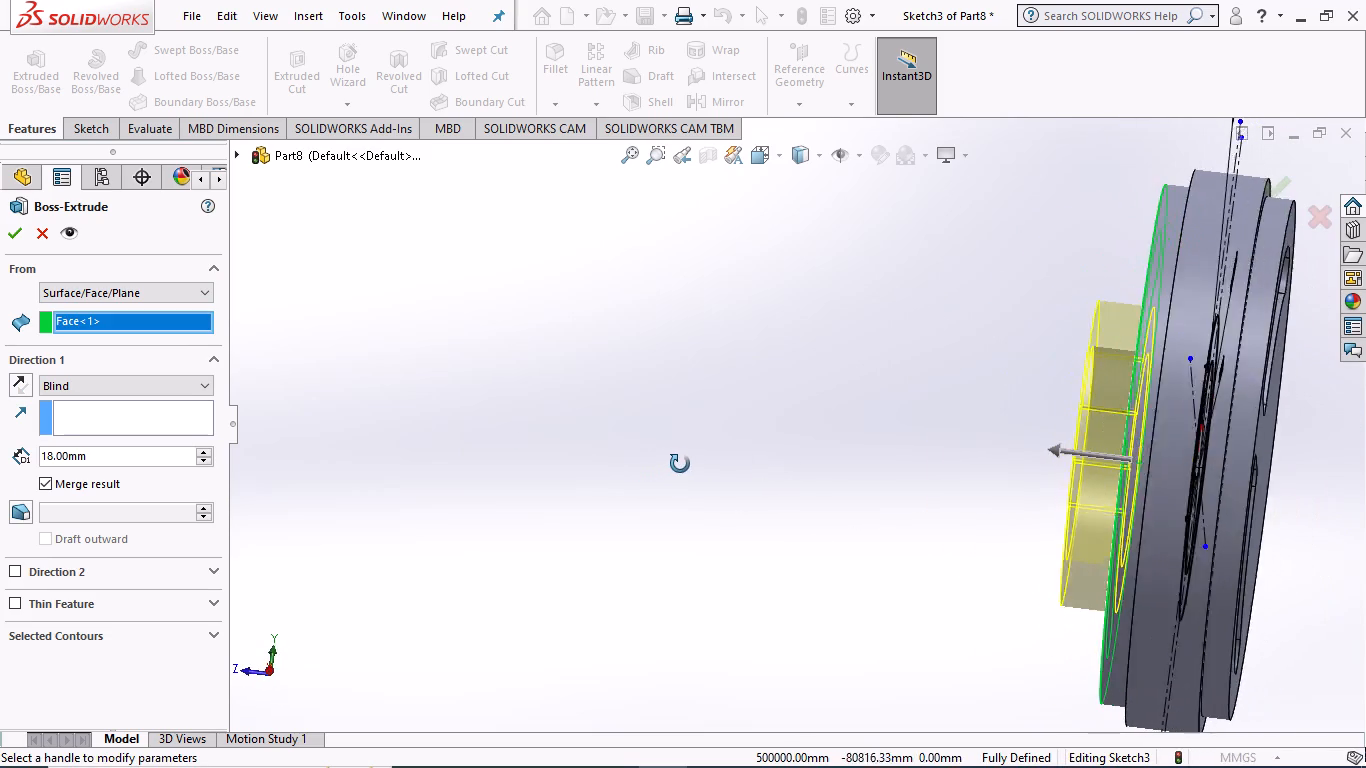
pyautogui.moveTo(680, 464); pyautogui.dragTo(717, 504, button='middle')
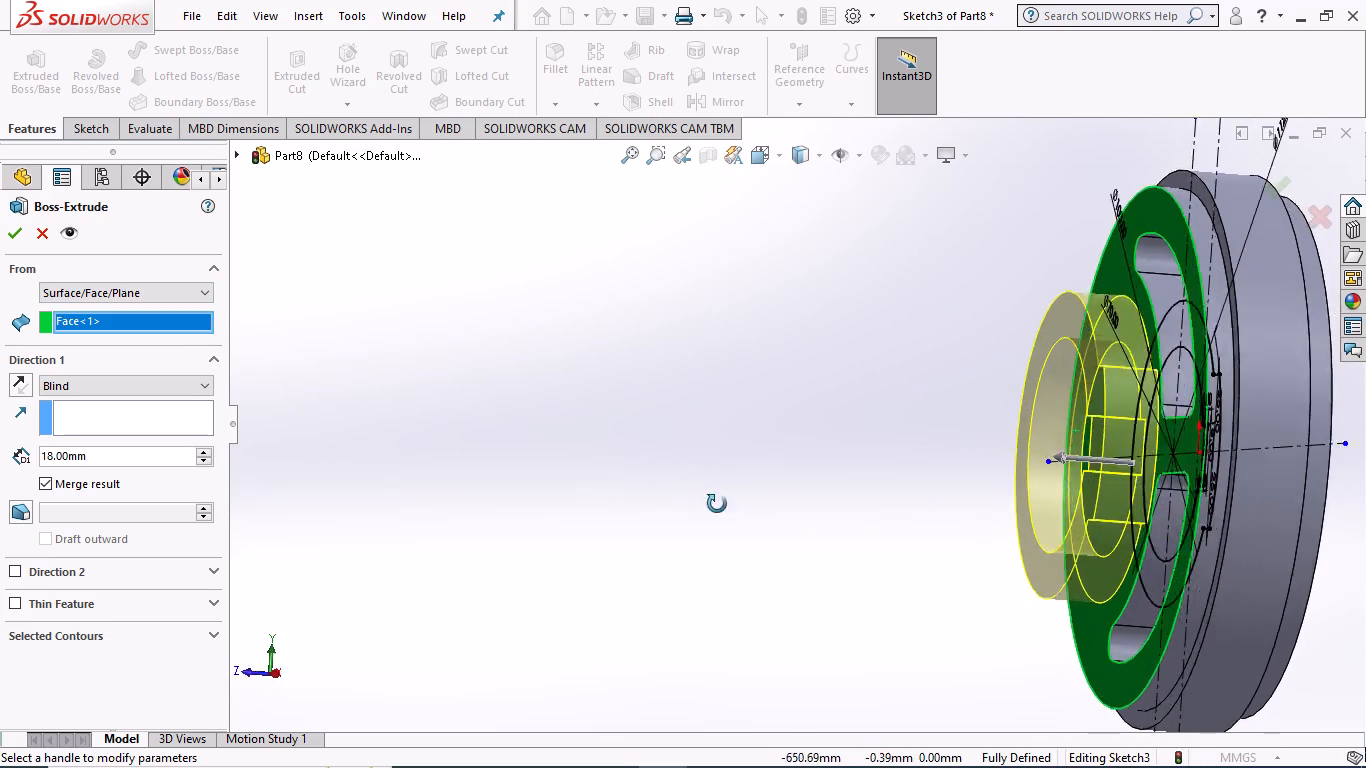
pyautogui.moveTo(717, 504); pyautogui.dragTo(798, 540, button='middle')
pyautogui.scroll(4, 801, 531)
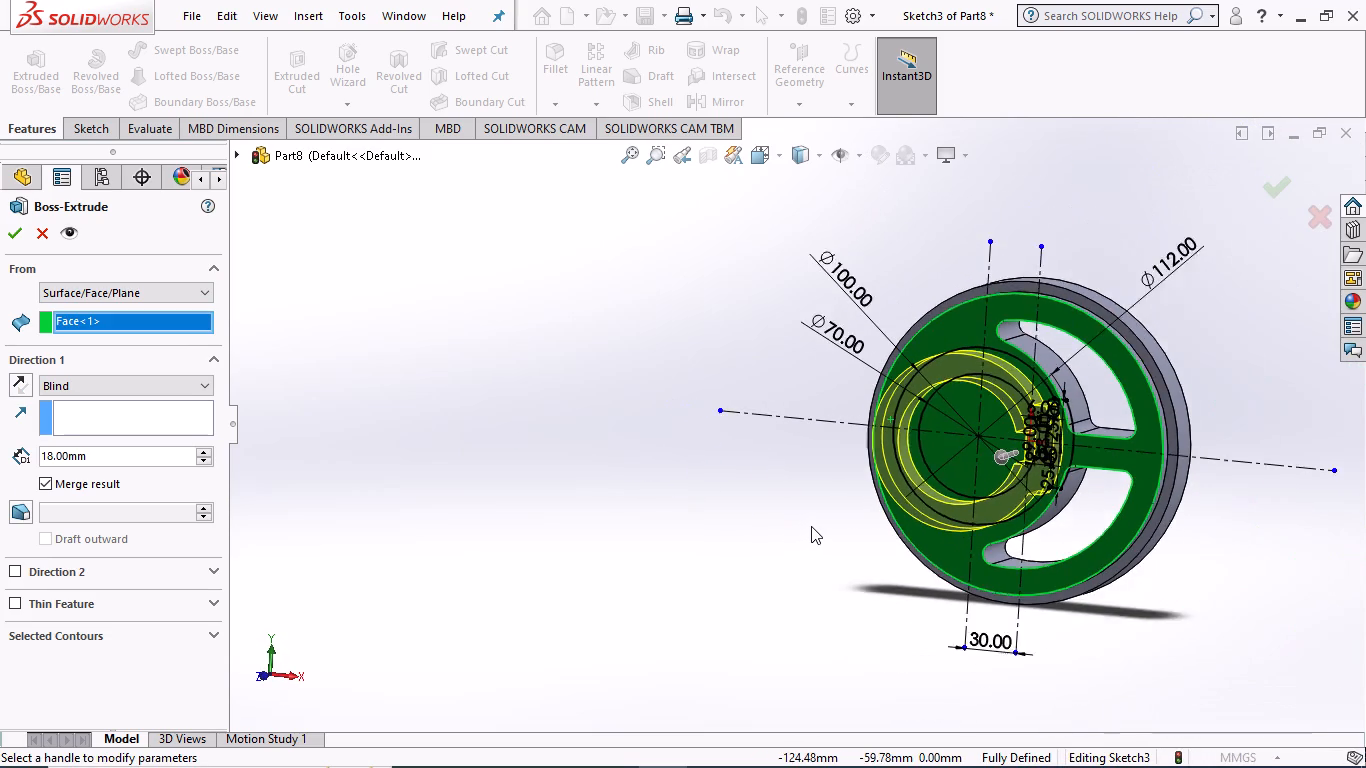
pyautogui.moveTo(730, 555); pyautogui.dragTo(864, 550, button='middle')
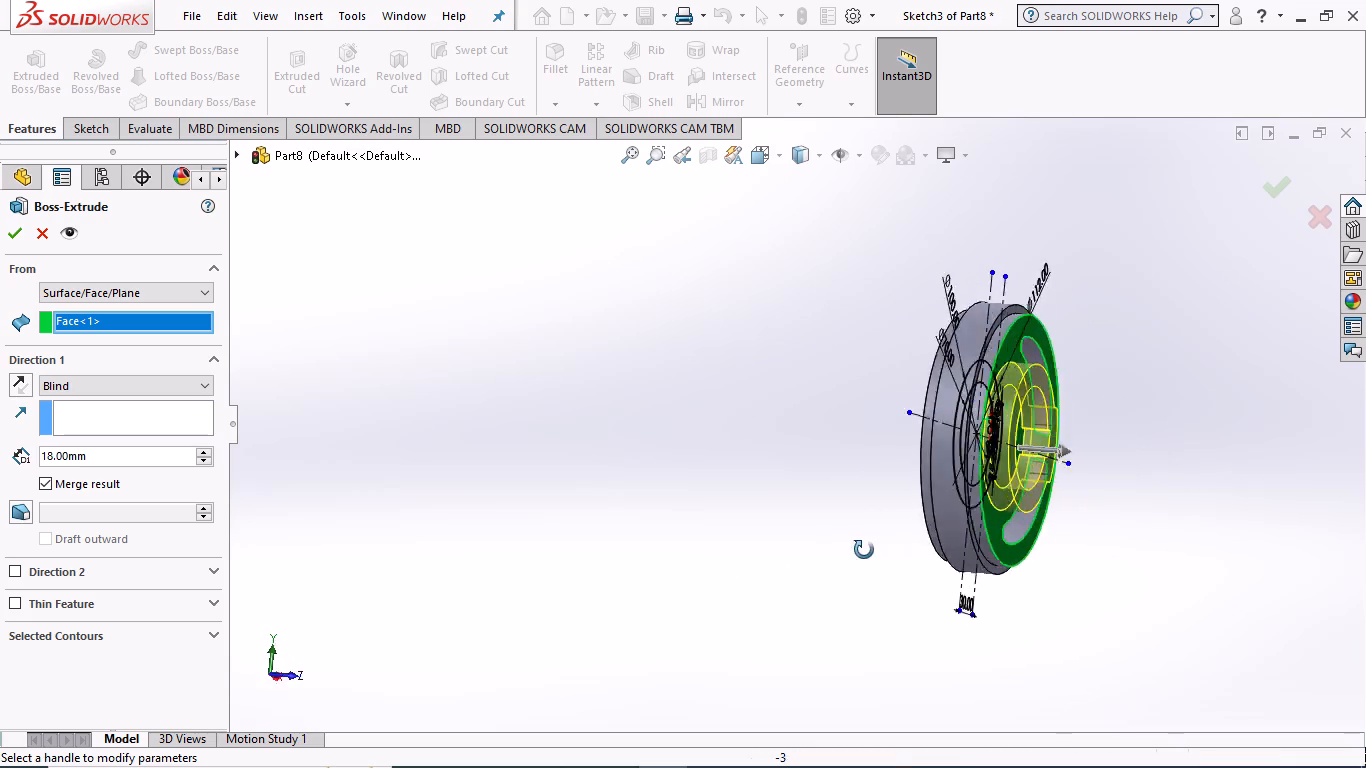
pyautogui.moveTo(864, 550); pyautogui.dragTo(602, 526, button='middle')
pyautogui.scroll(-3, 849, 433)
pyautogui.scroll(2, 841, 507)
pyautogui.moveTo(720, 506); pyautogui.dragTo(777, 502, button='middle')
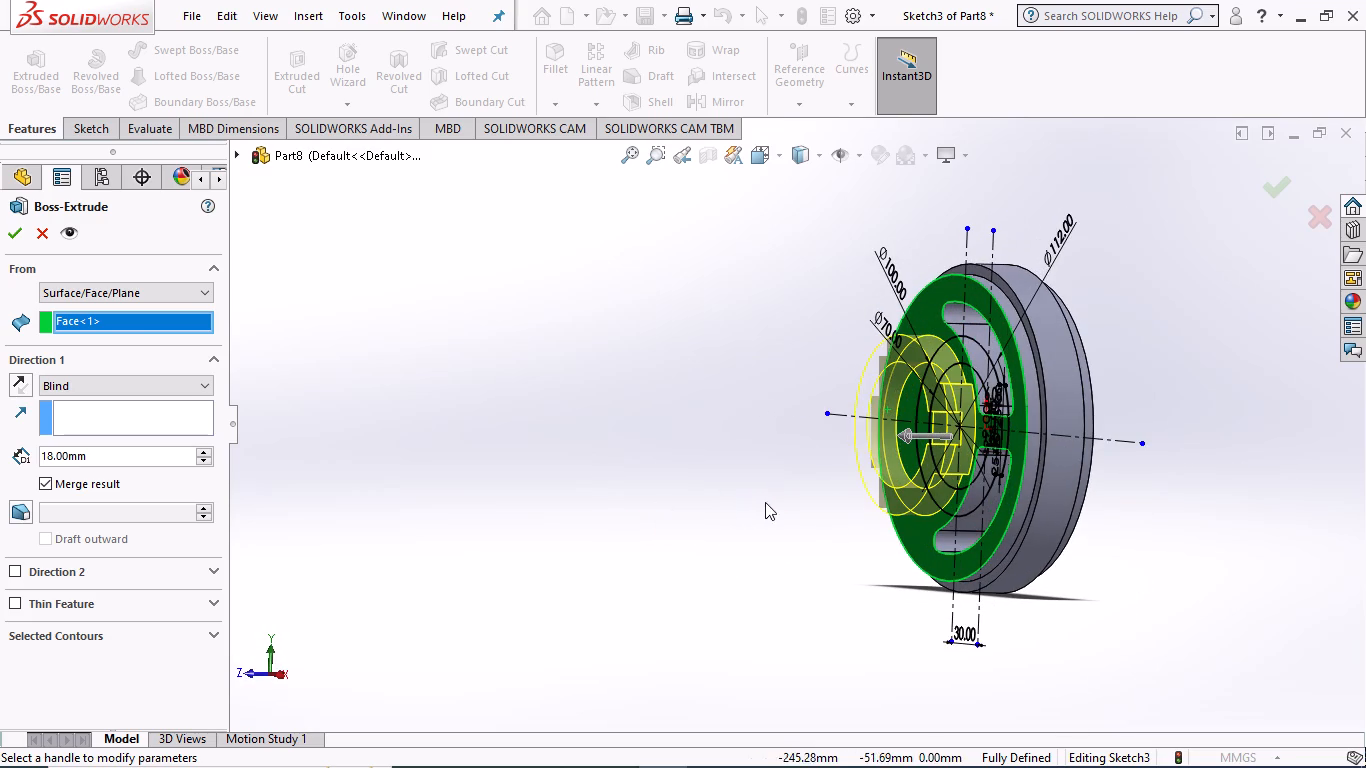
pyautogui.click(7, 225)
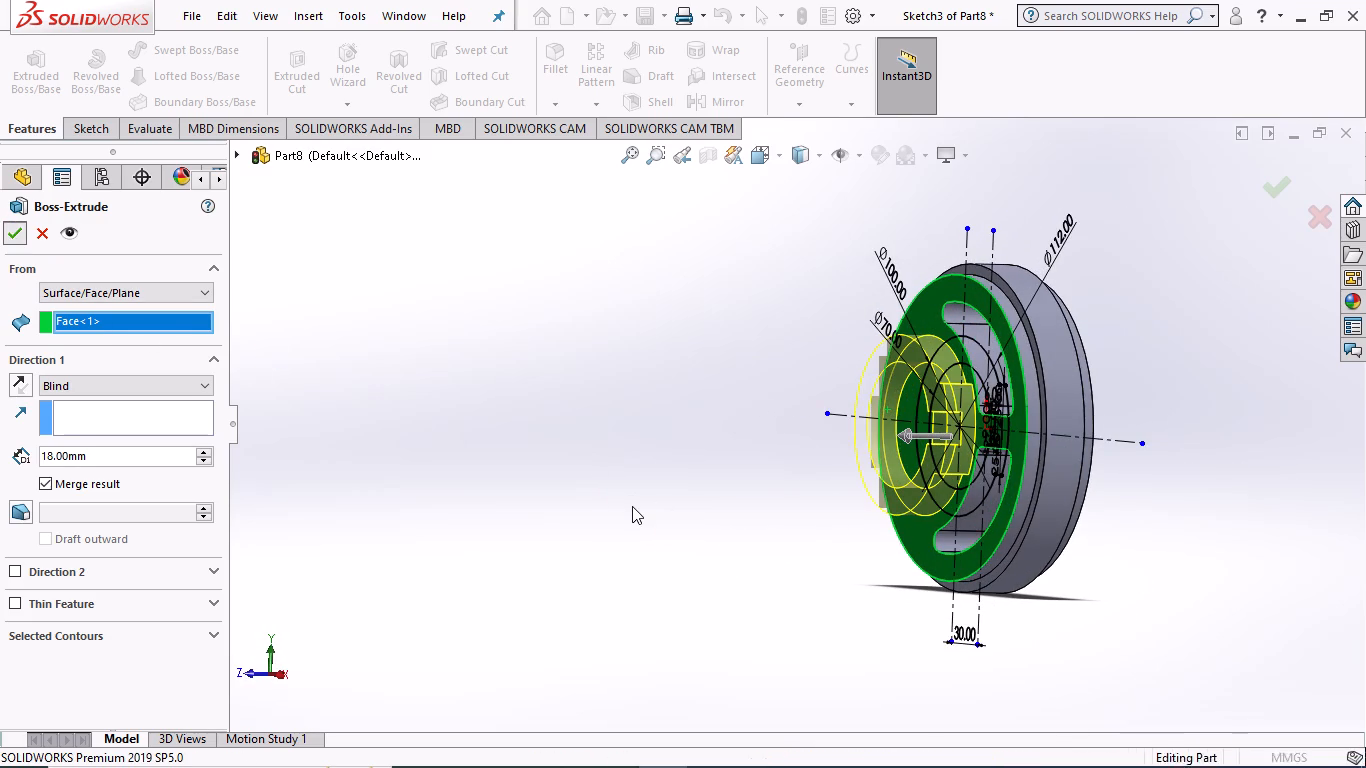
# Open a new sketch on the flat face at the bottom of the hub's keyed bore.
pyautogui.moveTo(633, 506); pyautogui.dragTo(738, 526, button='middle')
pyautogui.click(642, 522)
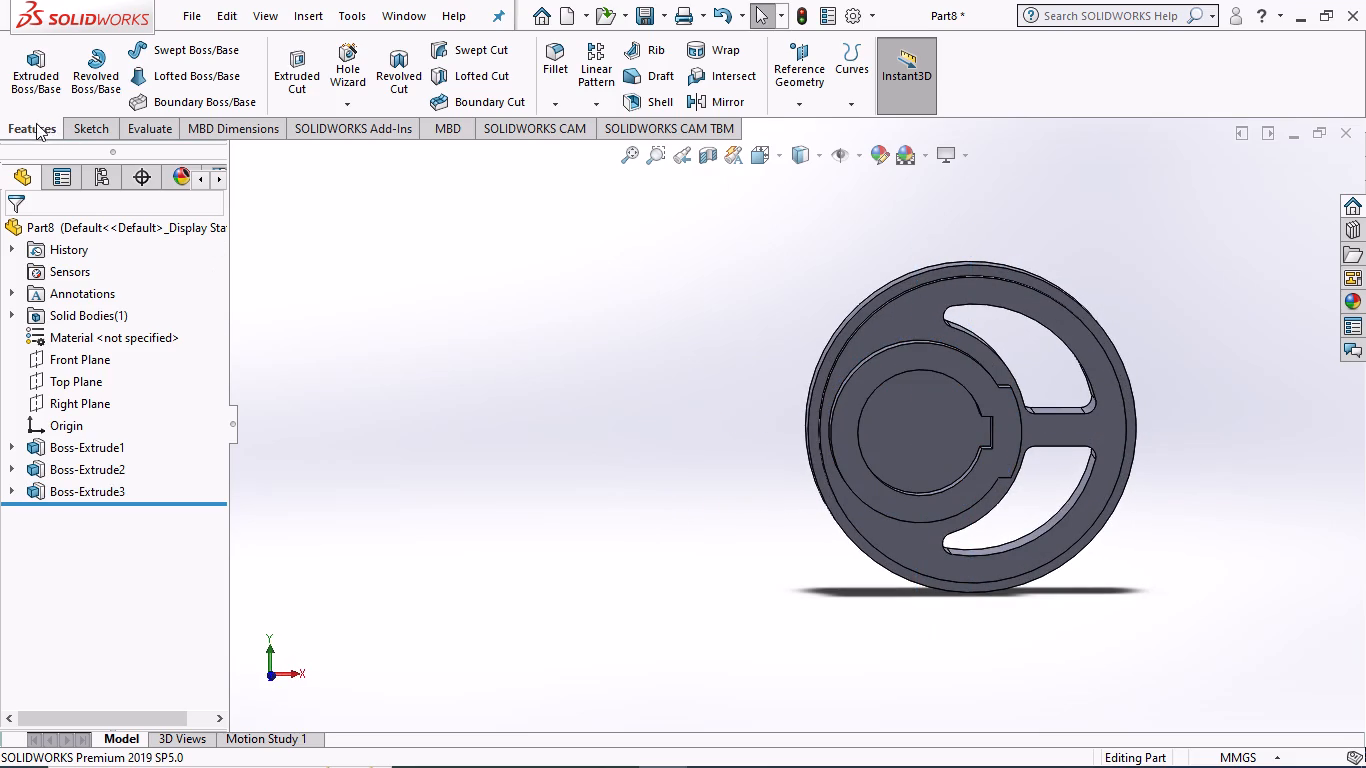
pyautogui.click(902, 427)
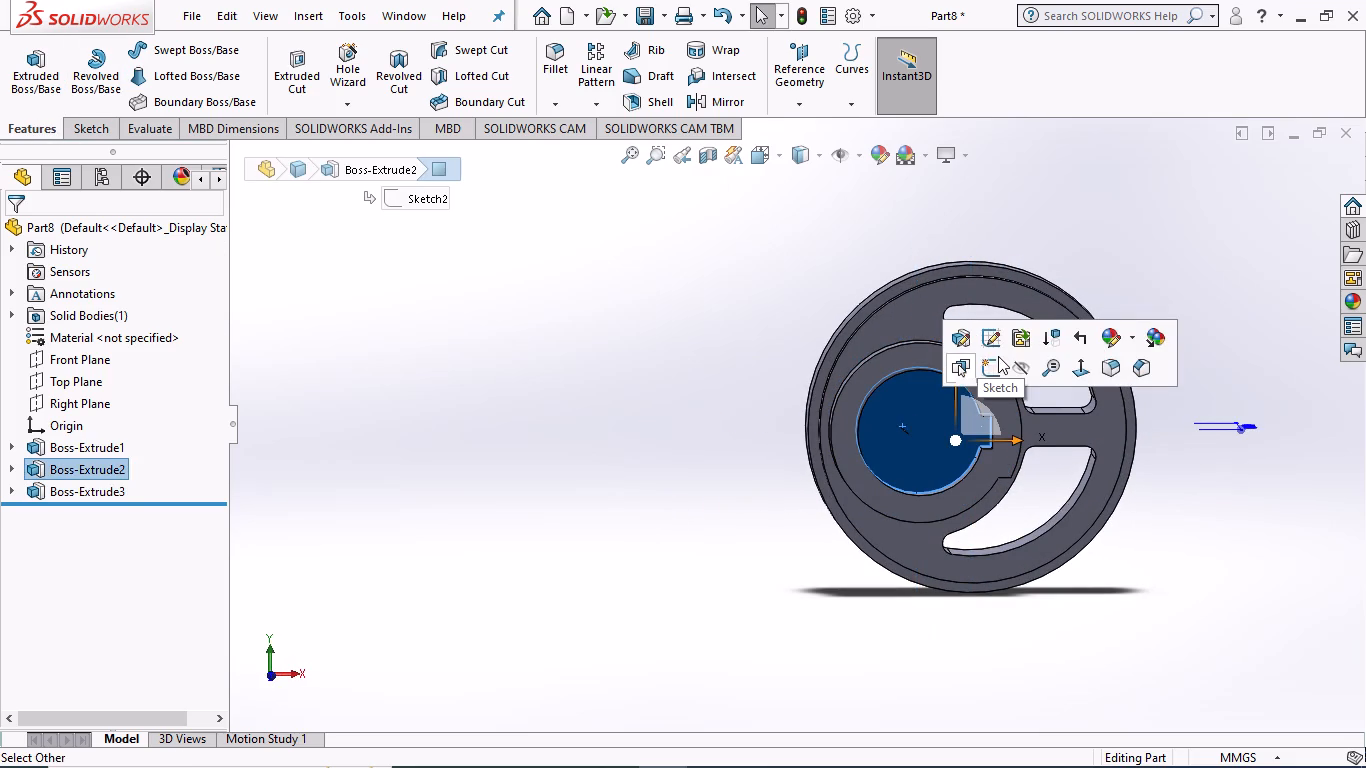
pyautogui.click(992, 367)
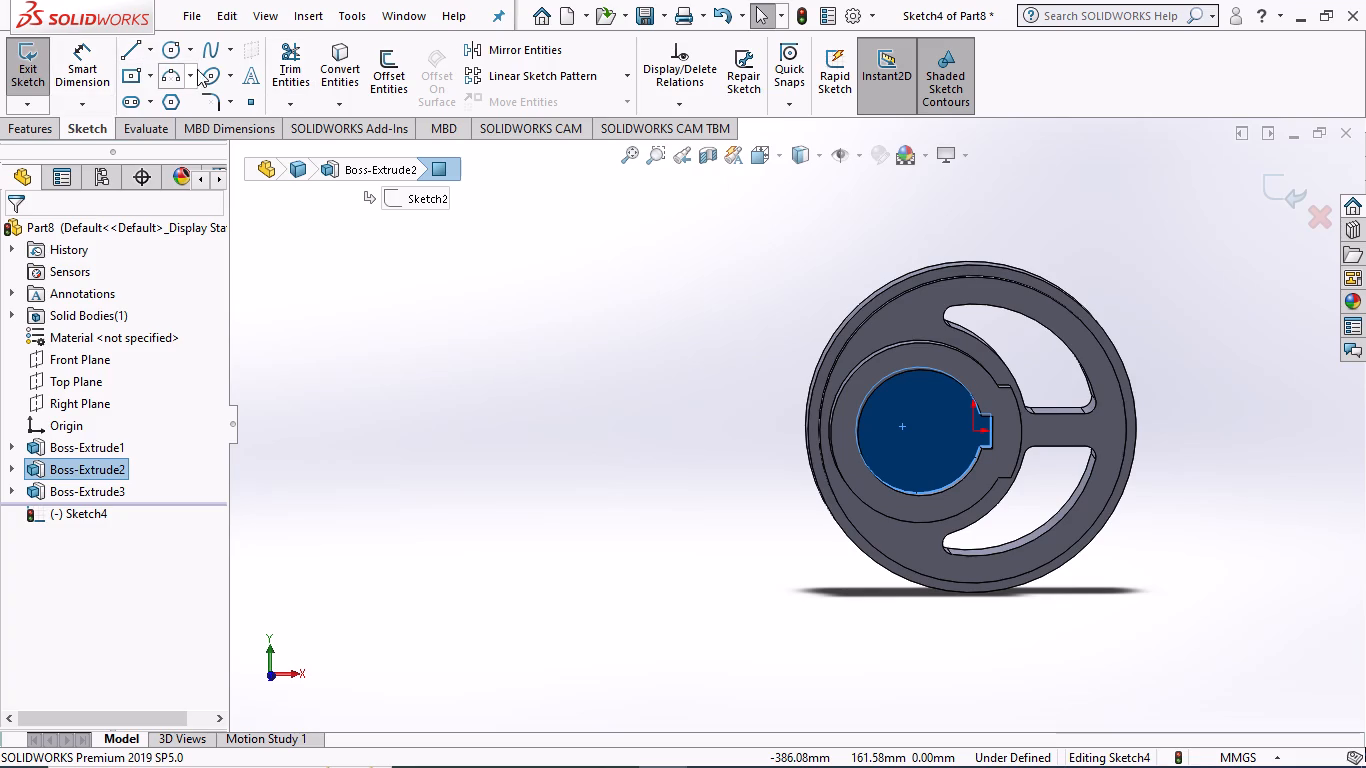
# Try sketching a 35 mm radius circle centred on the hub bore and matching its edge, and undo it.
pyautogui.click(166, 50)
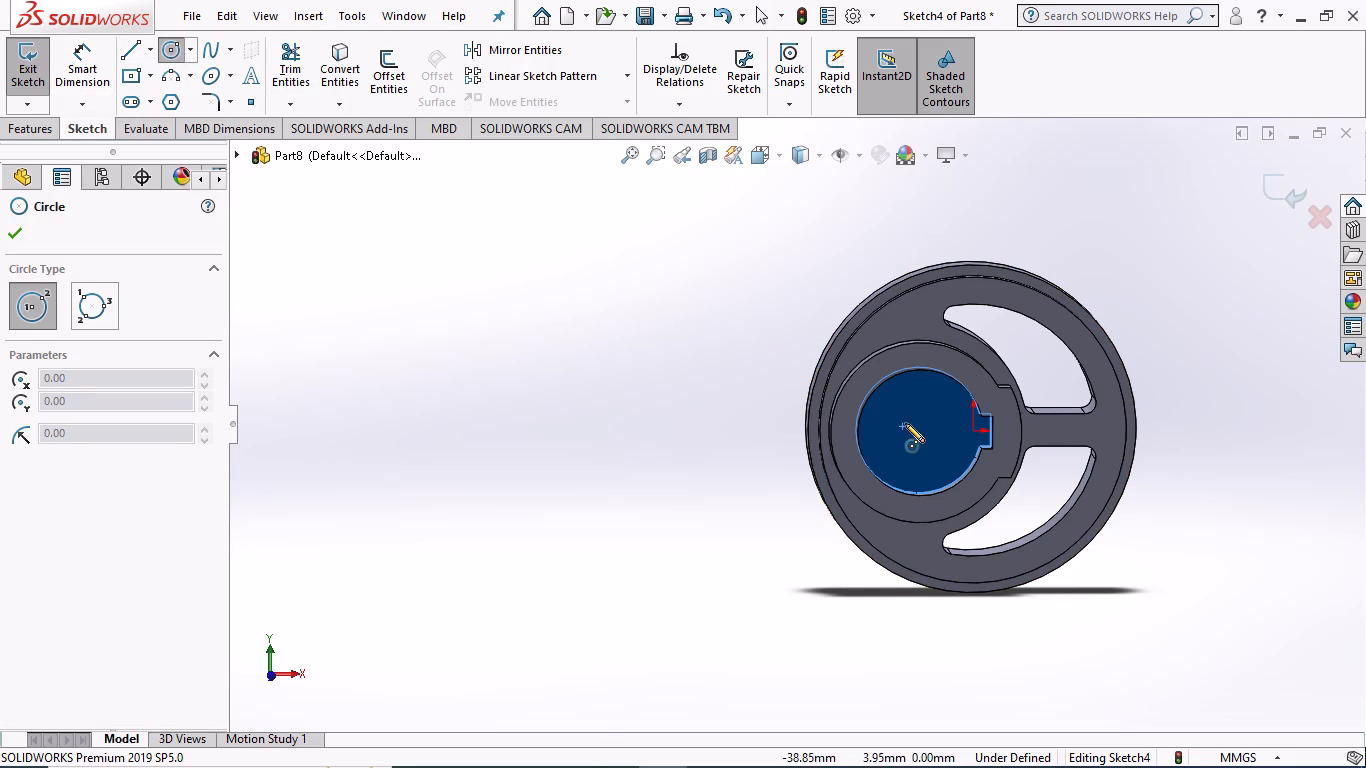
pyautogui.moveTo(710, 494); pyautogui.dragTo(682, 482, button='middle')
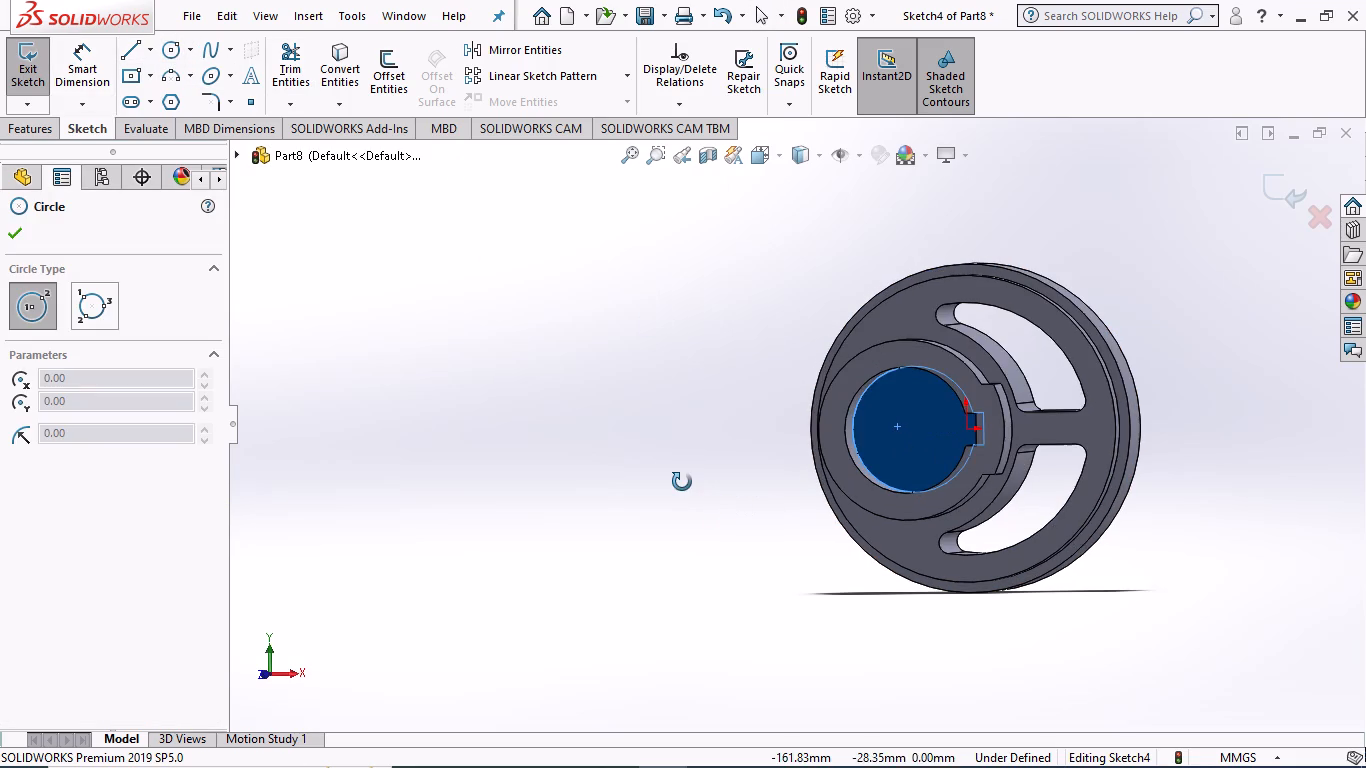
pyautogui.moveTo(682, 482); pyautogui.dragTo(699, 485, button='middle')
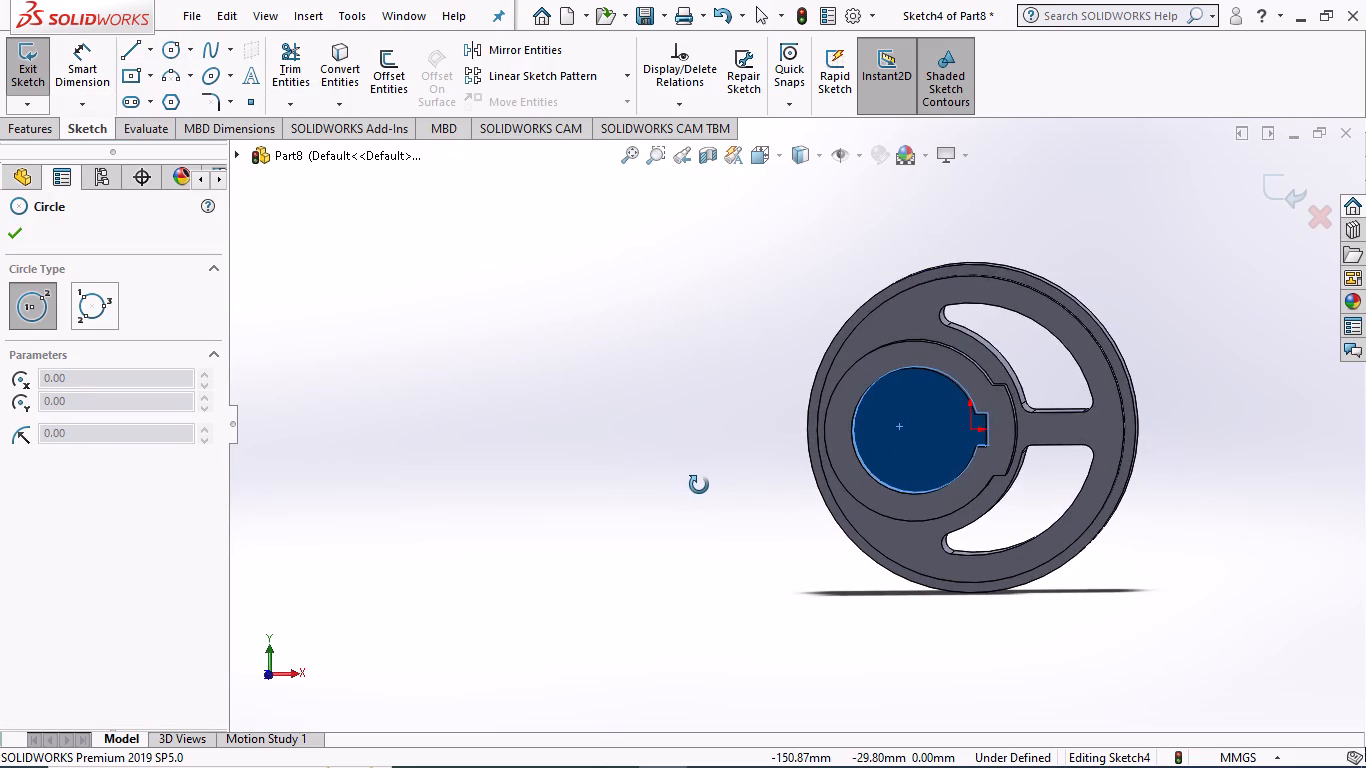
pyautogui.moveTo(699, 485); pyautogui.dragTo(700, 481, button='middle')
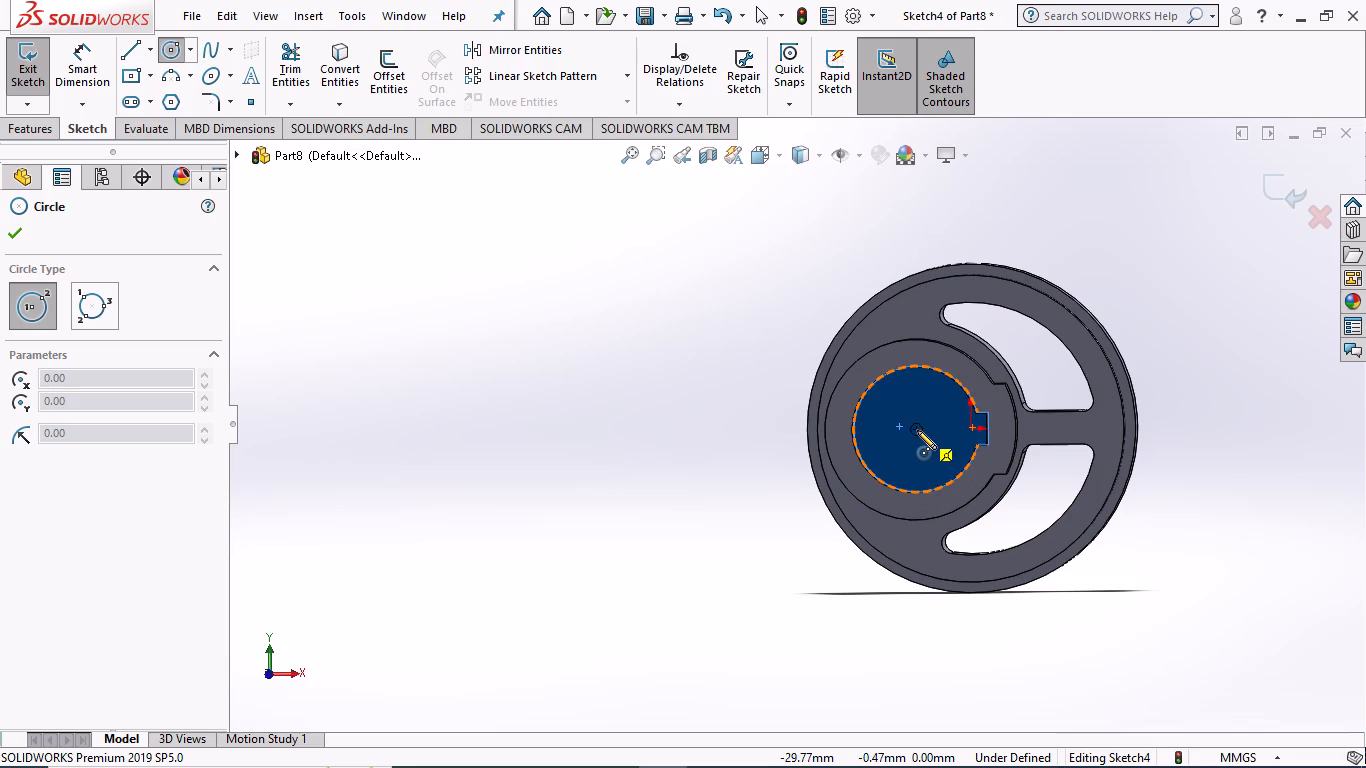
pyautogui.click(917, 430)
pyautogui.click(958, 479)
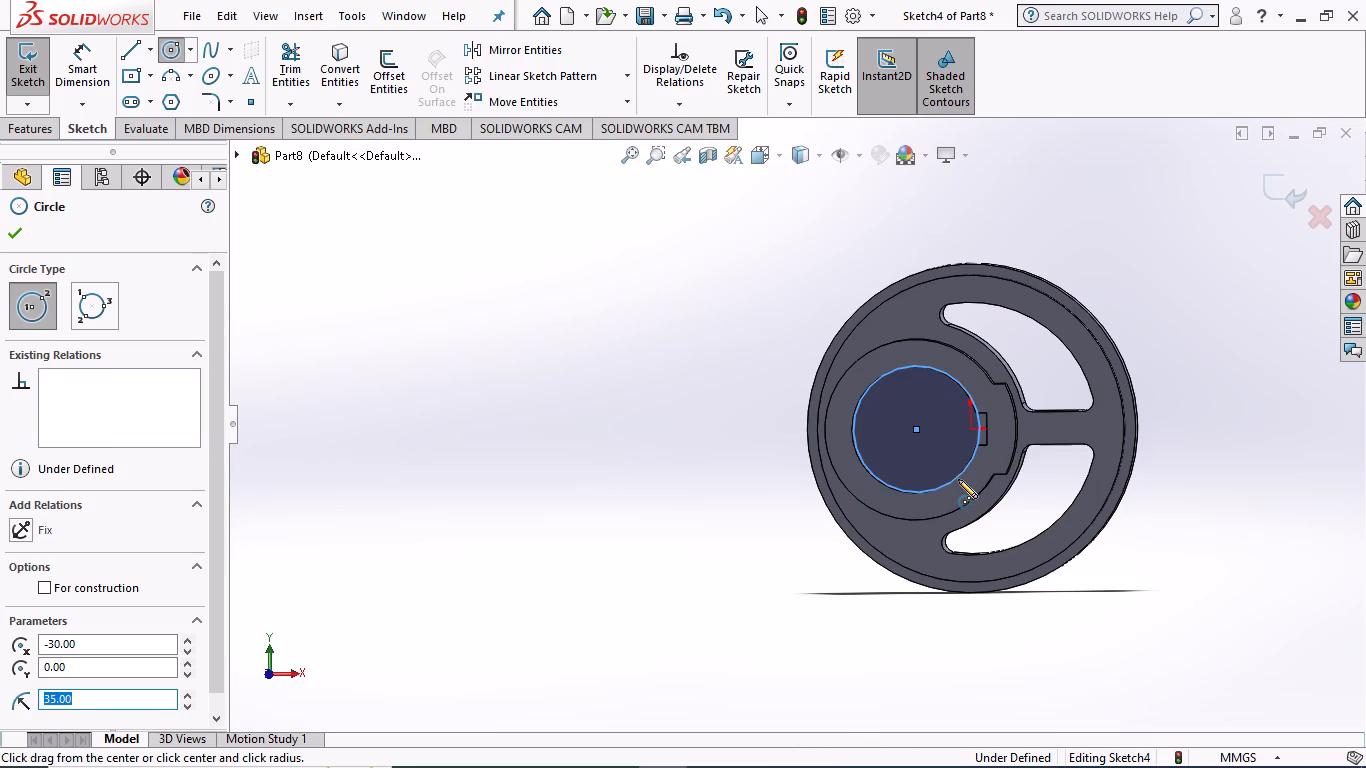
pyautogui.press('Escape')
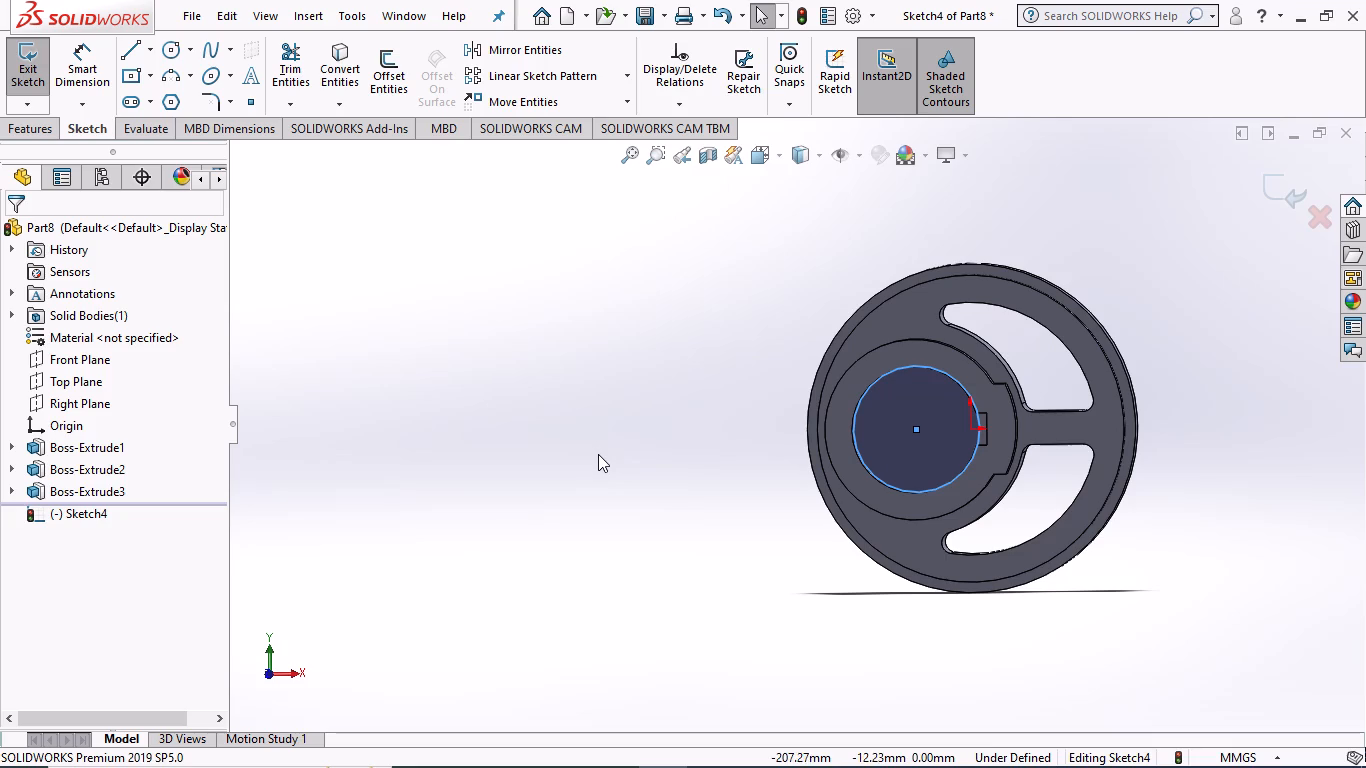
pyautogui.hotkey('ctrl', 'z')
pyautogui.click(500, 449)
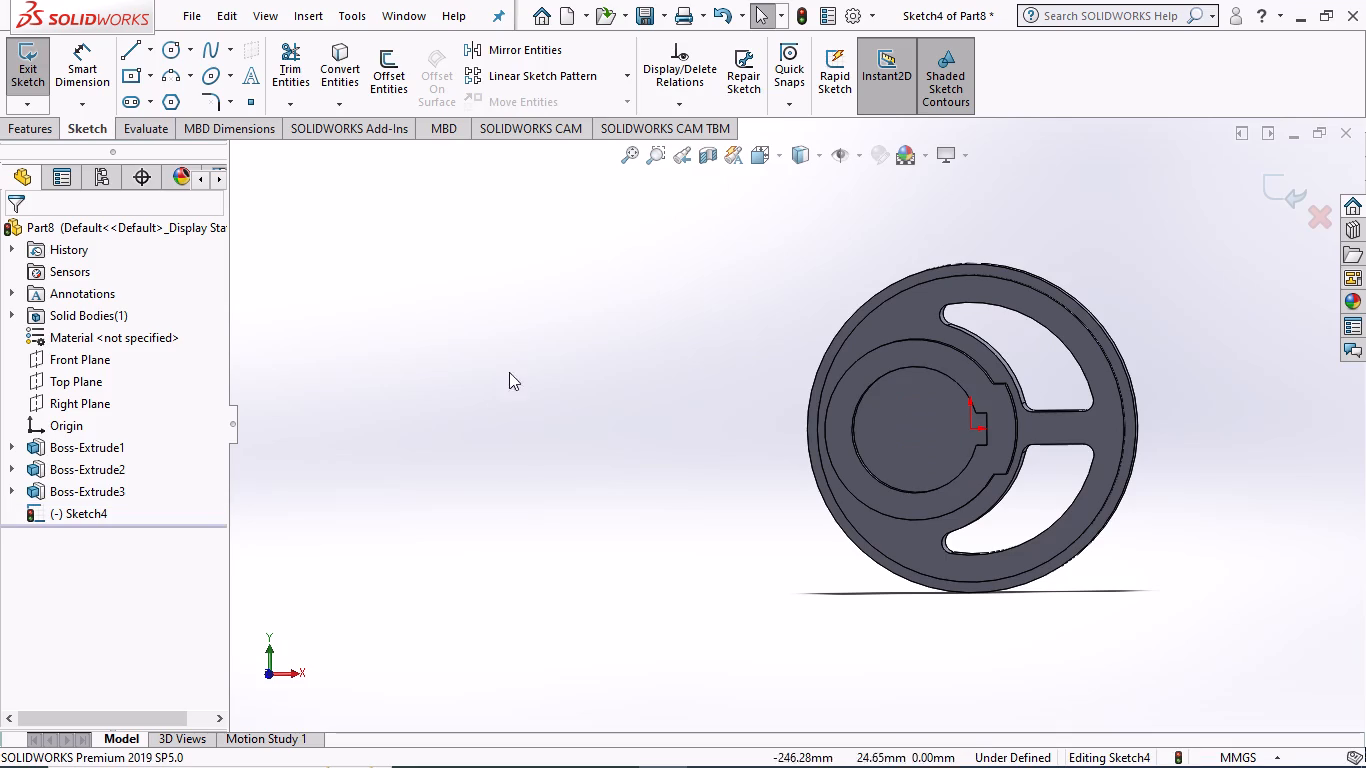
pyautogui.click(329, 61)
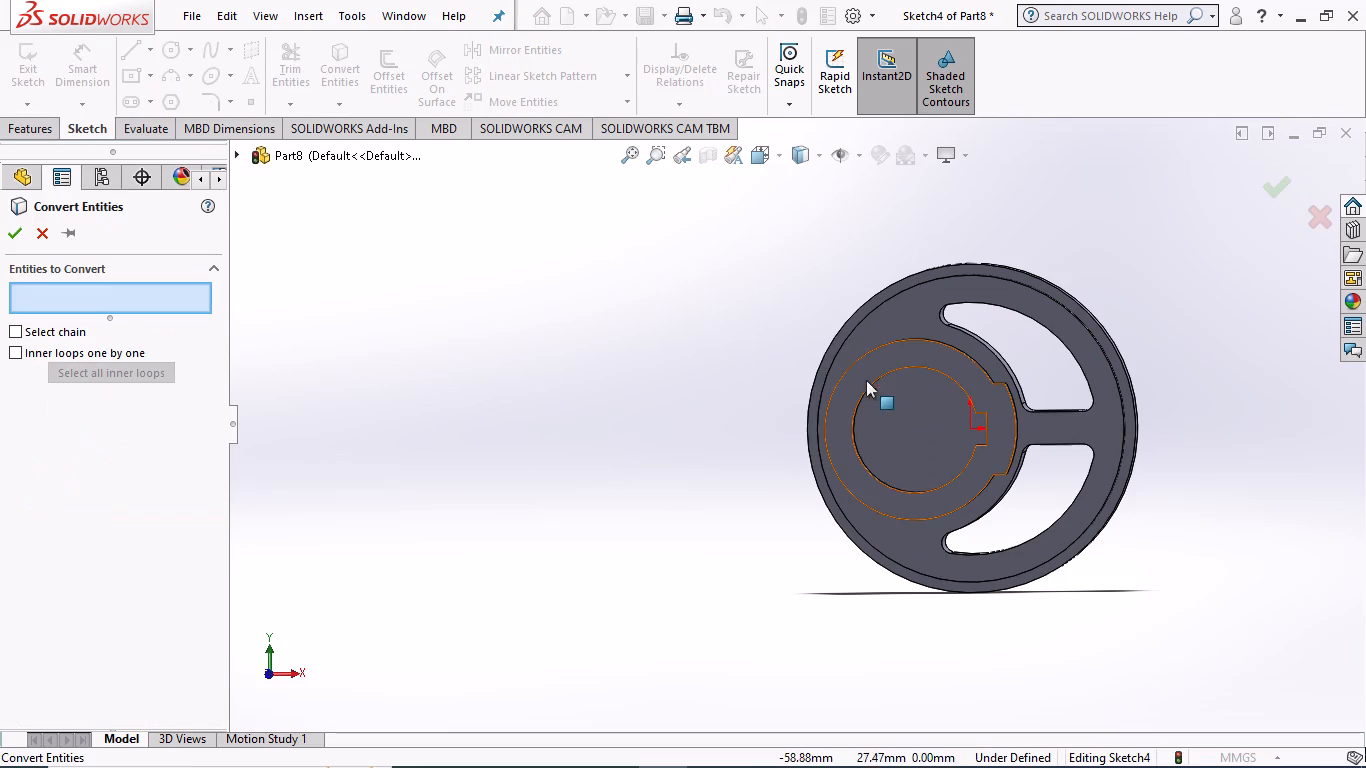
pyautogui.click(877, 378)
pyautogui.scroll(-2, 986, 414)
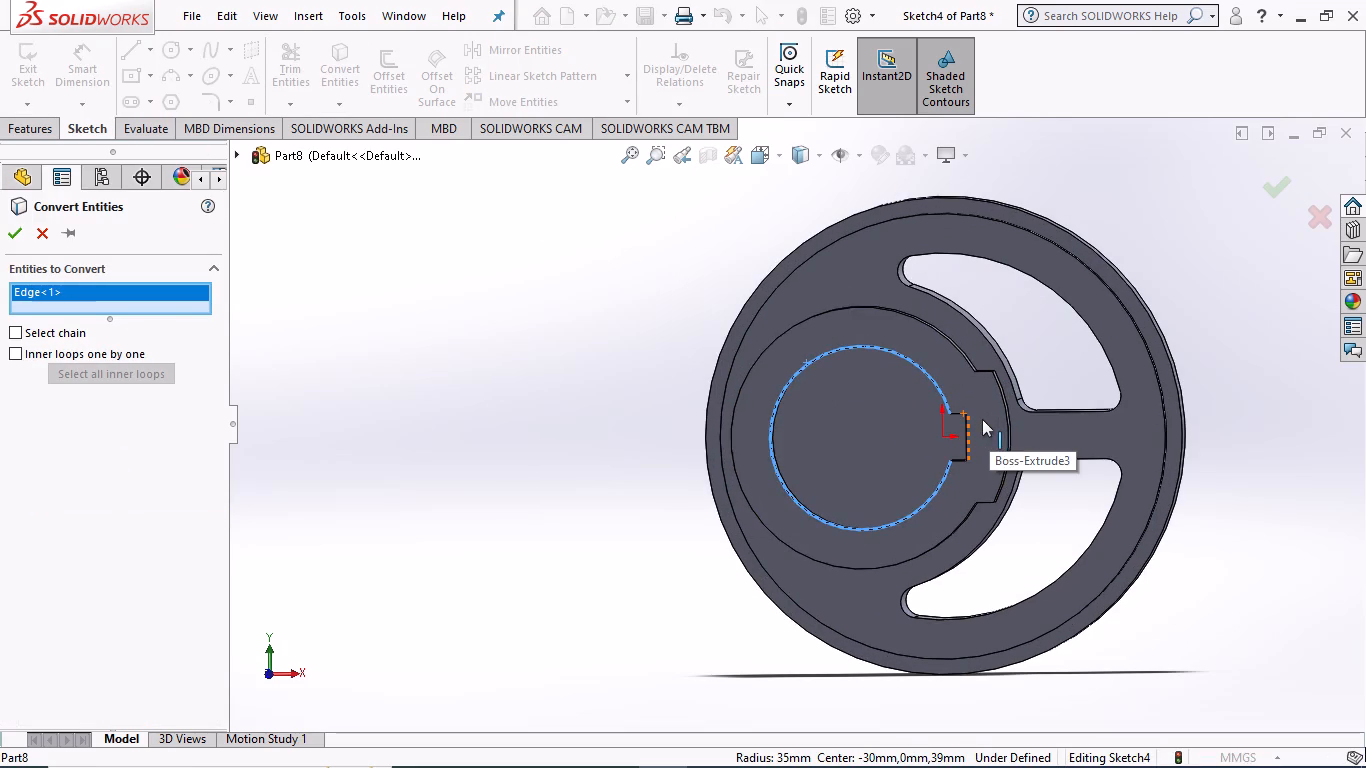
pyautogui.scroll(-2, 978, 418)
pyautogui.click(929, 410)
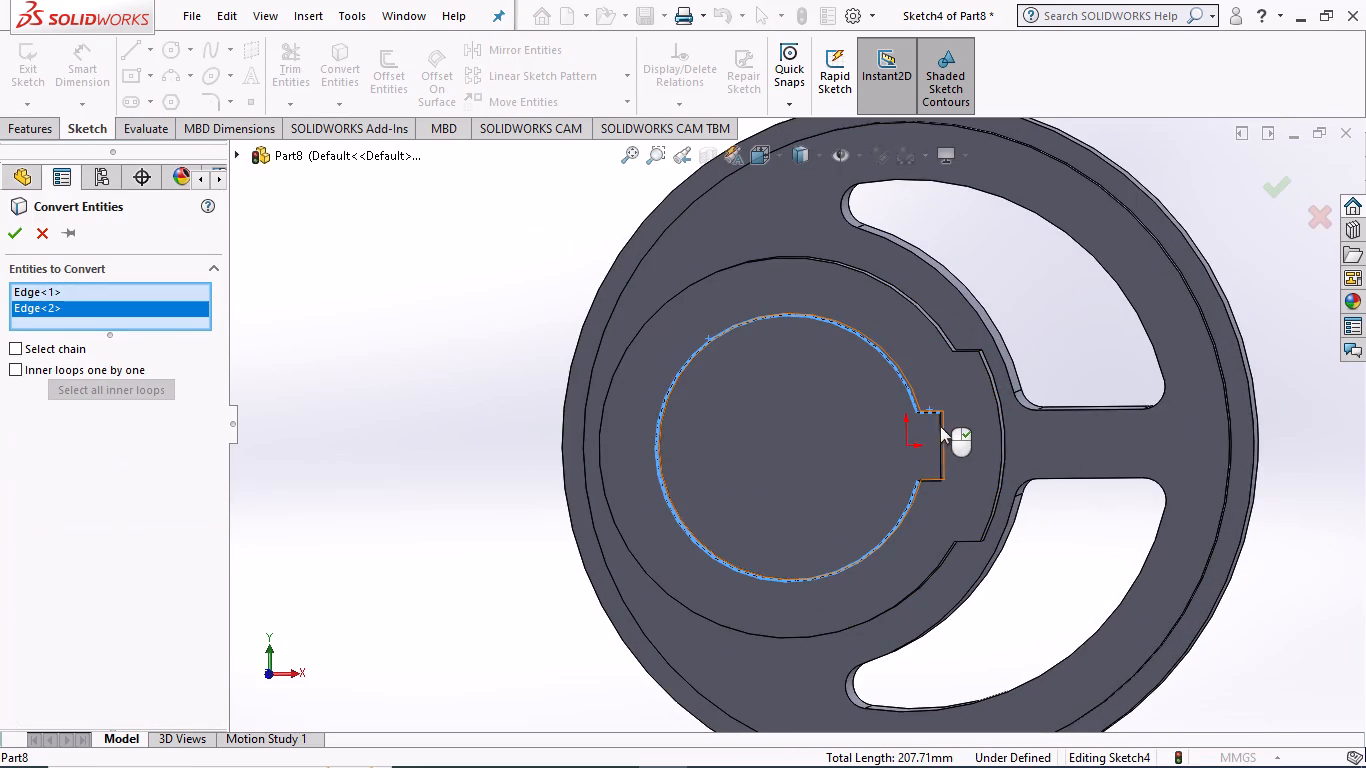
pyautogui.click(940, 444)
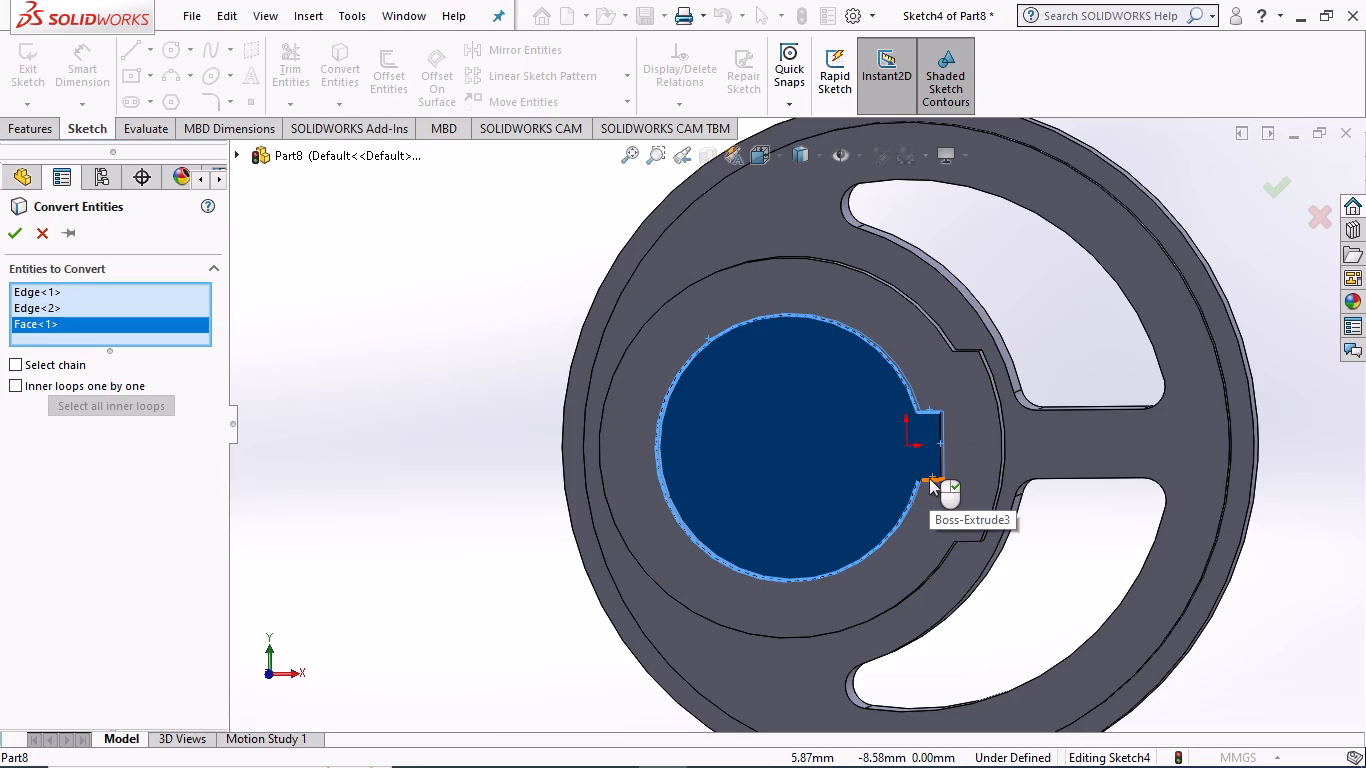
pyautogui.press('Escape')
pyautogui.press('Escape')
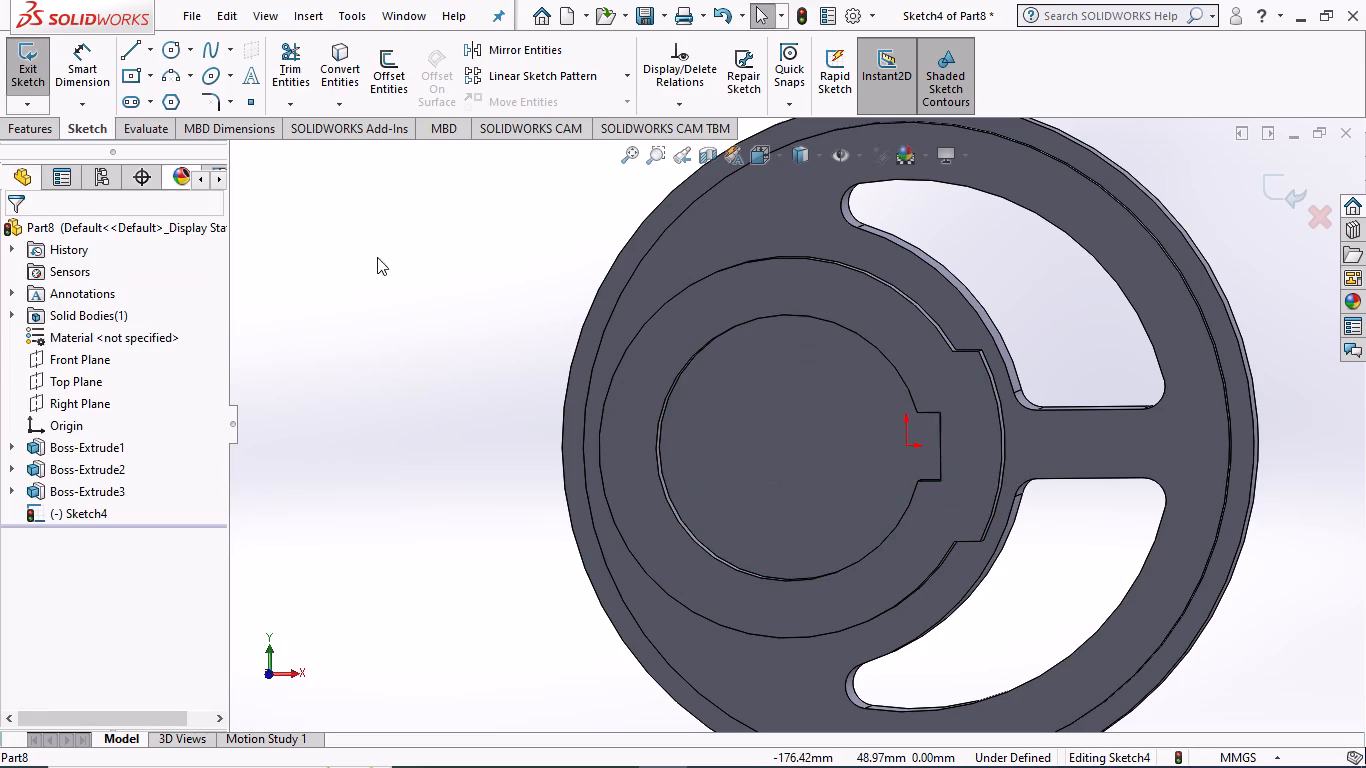
# Convert the 18 mm outer edge of the hub's keyway into a line of the current sketch.
pyautogui.click(703, 342)
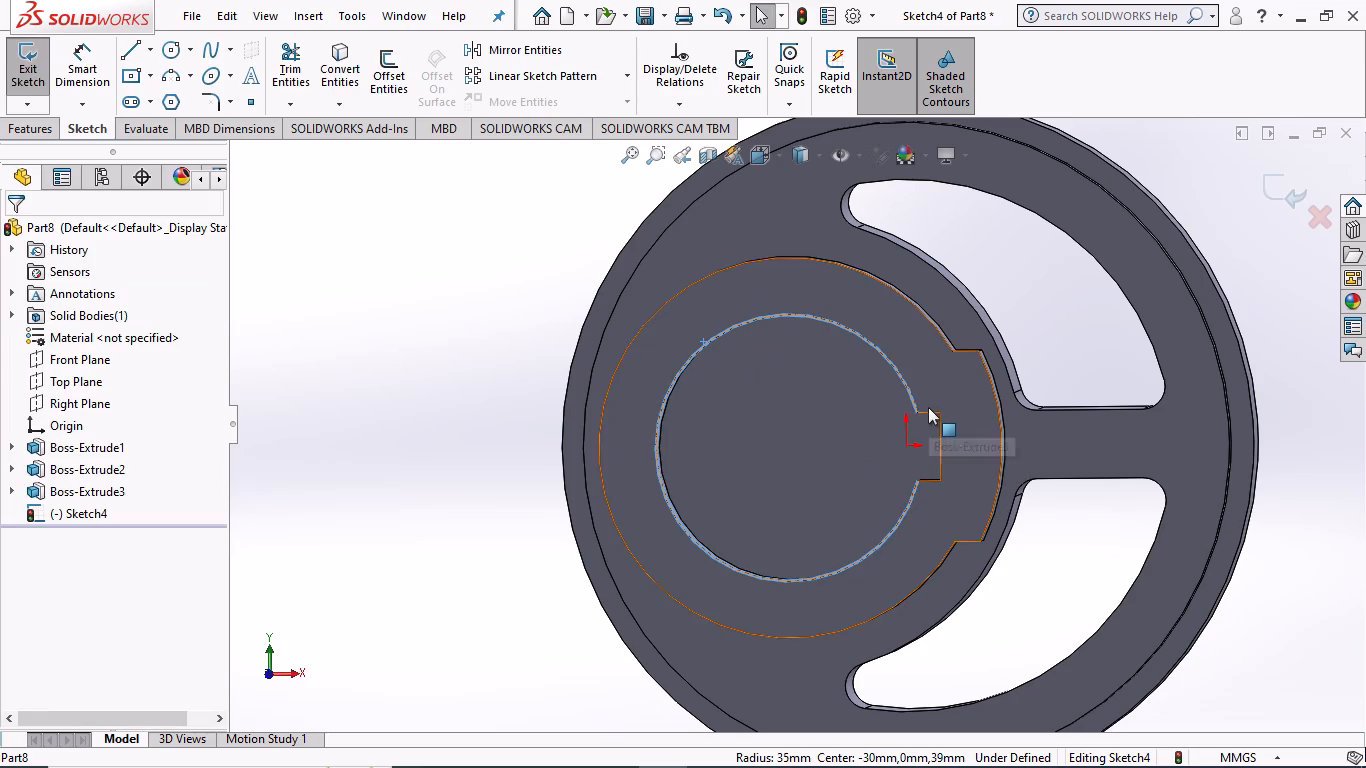
pyautogui.moveTo(444, 413); pyautogui.dragTo(491, 387, button='middle')
pyautogui.scroll(-3, 950, 453)
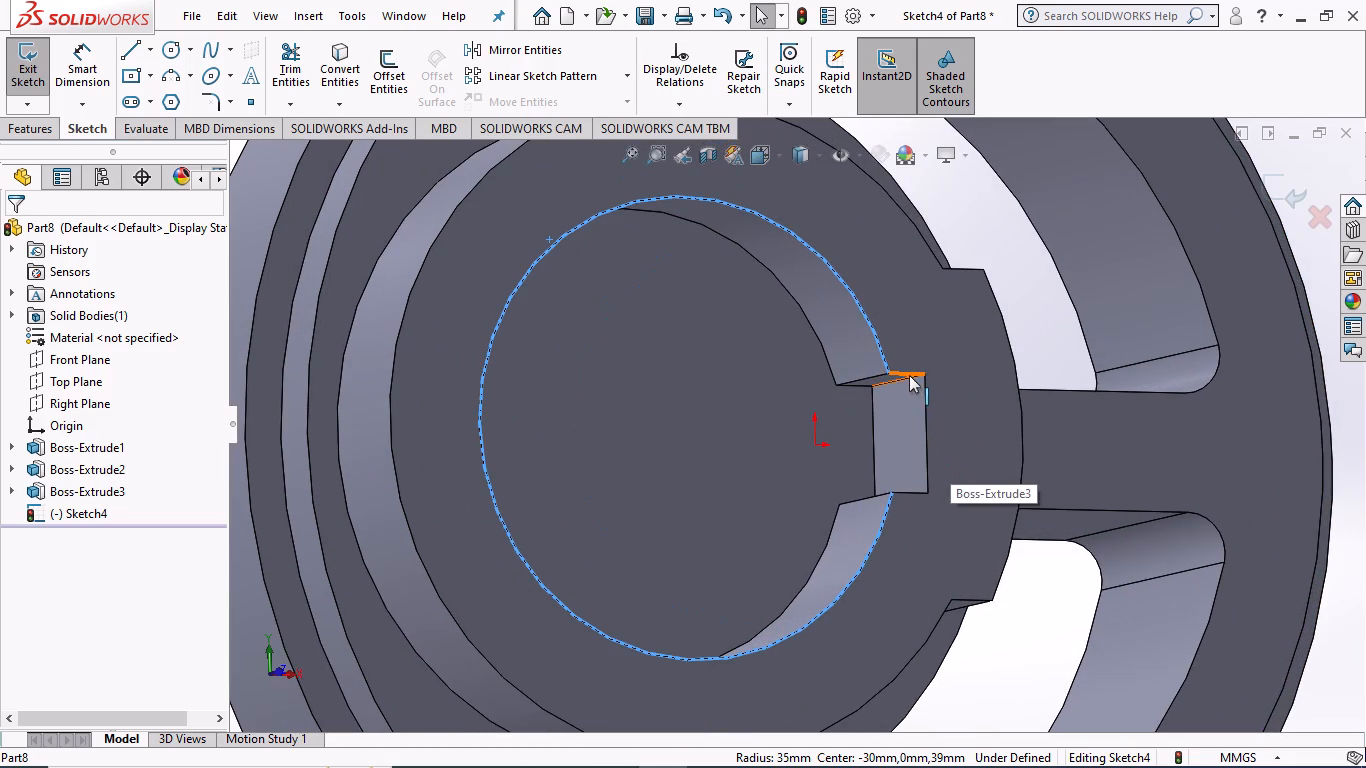
pyautogui.click(907, 373)
pyautogui.click(926, 414)
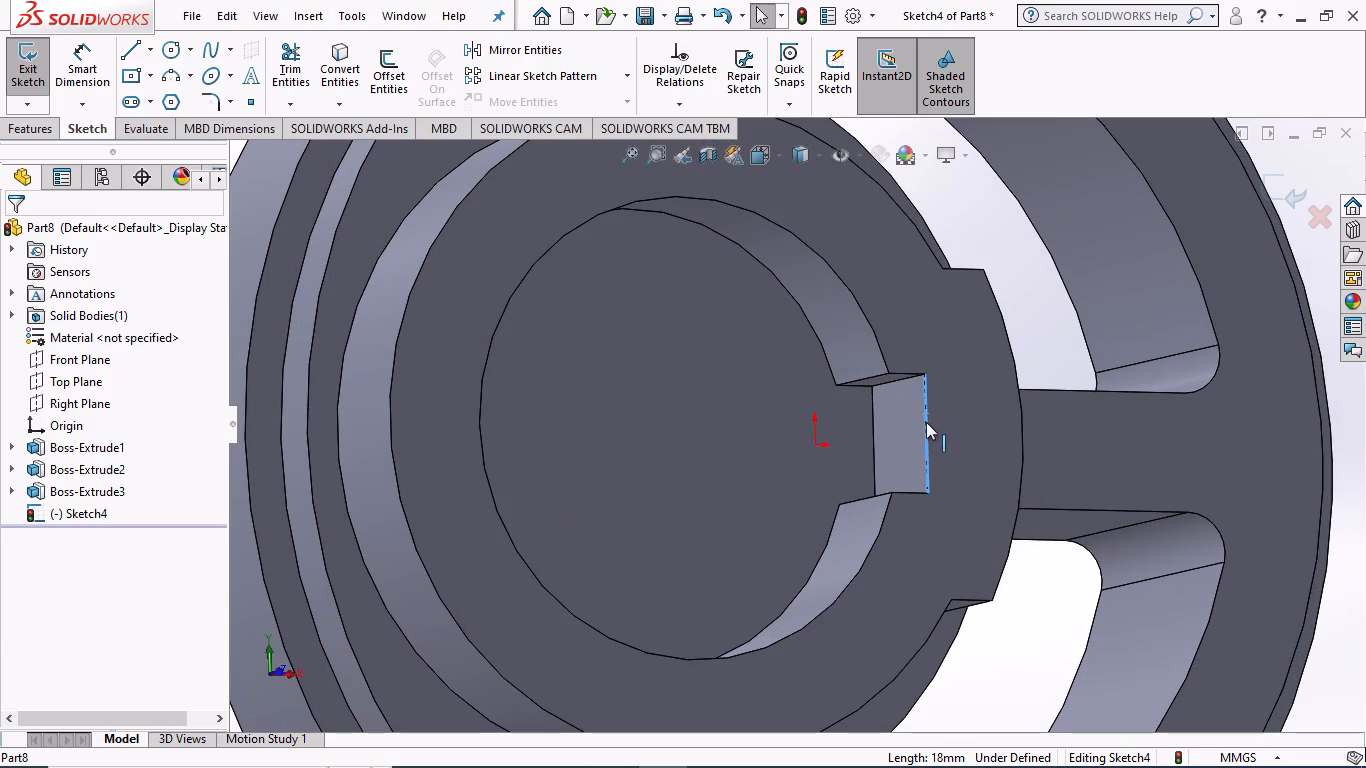
pyautogui.click(347, 70)
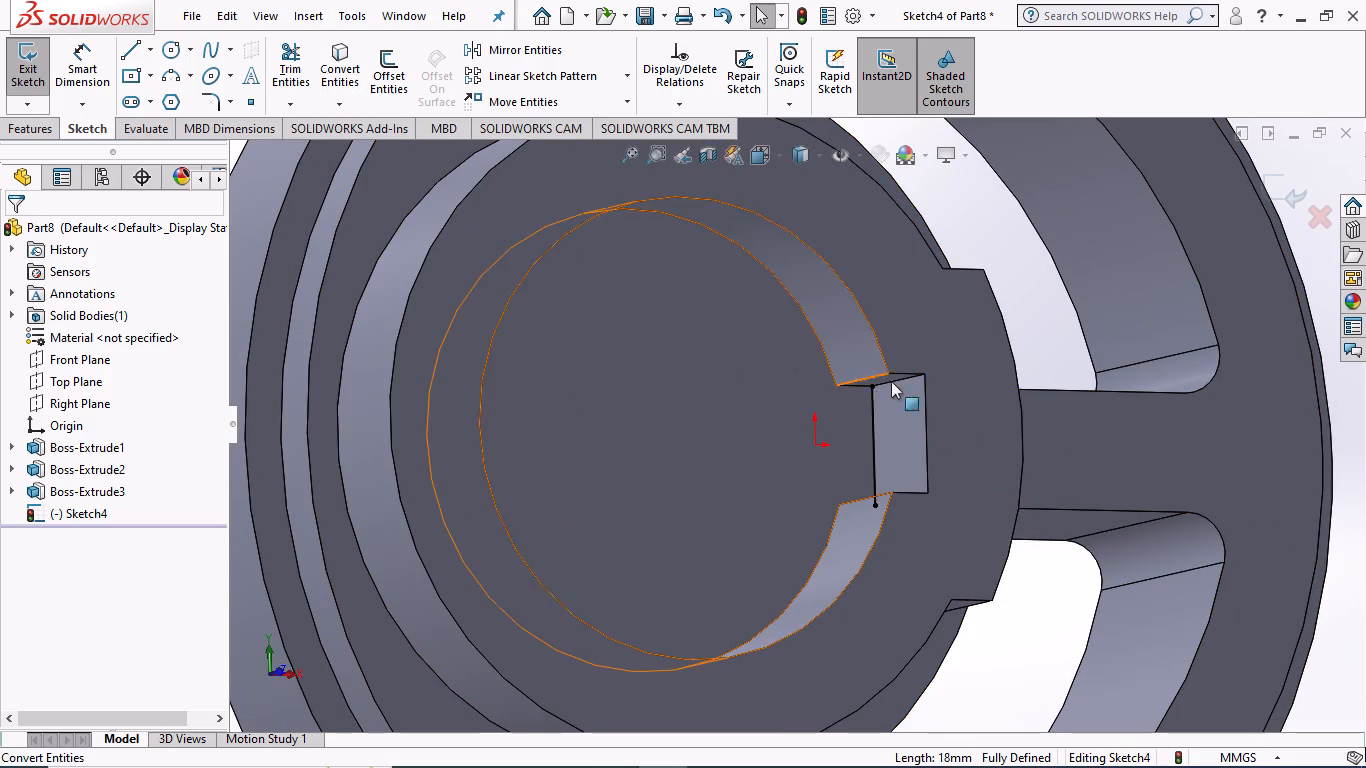
pyautogui.click(901, 372)
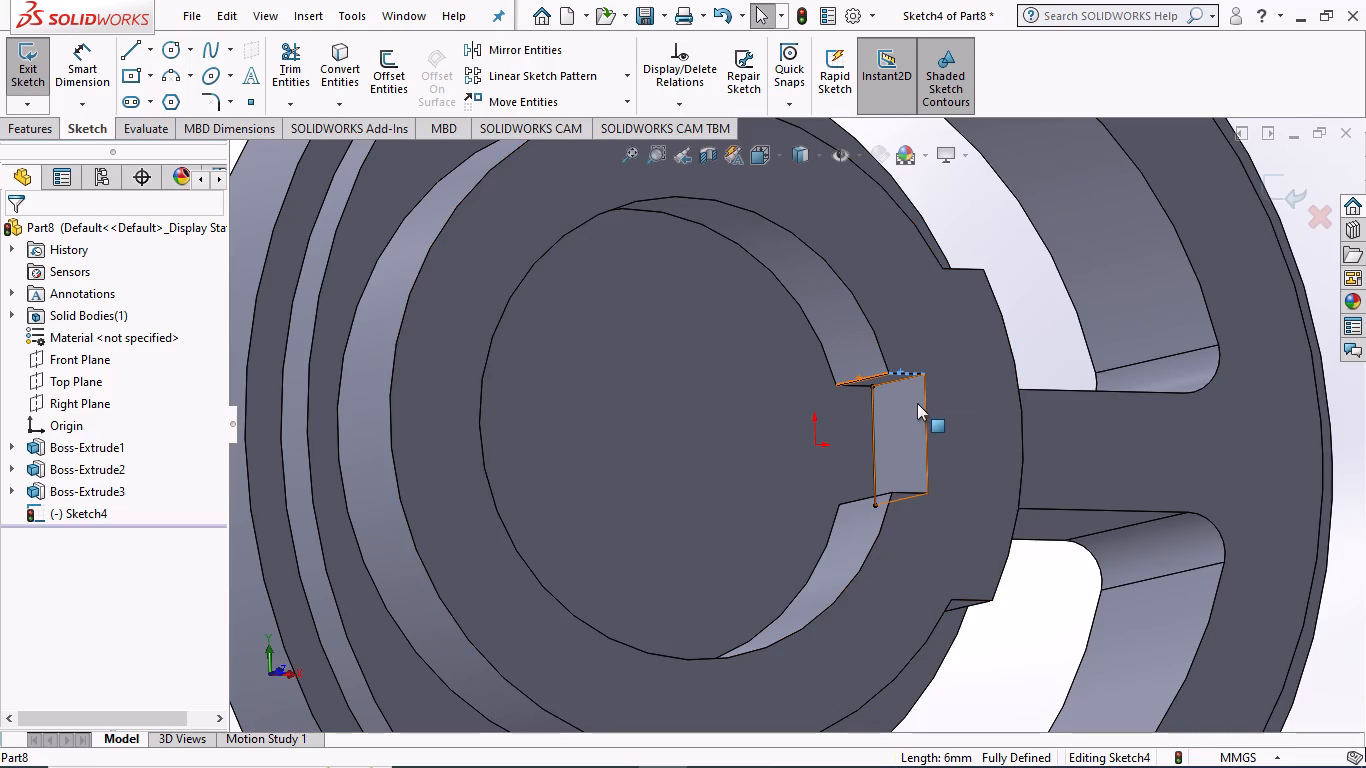
pyautogui.click(924, 400)
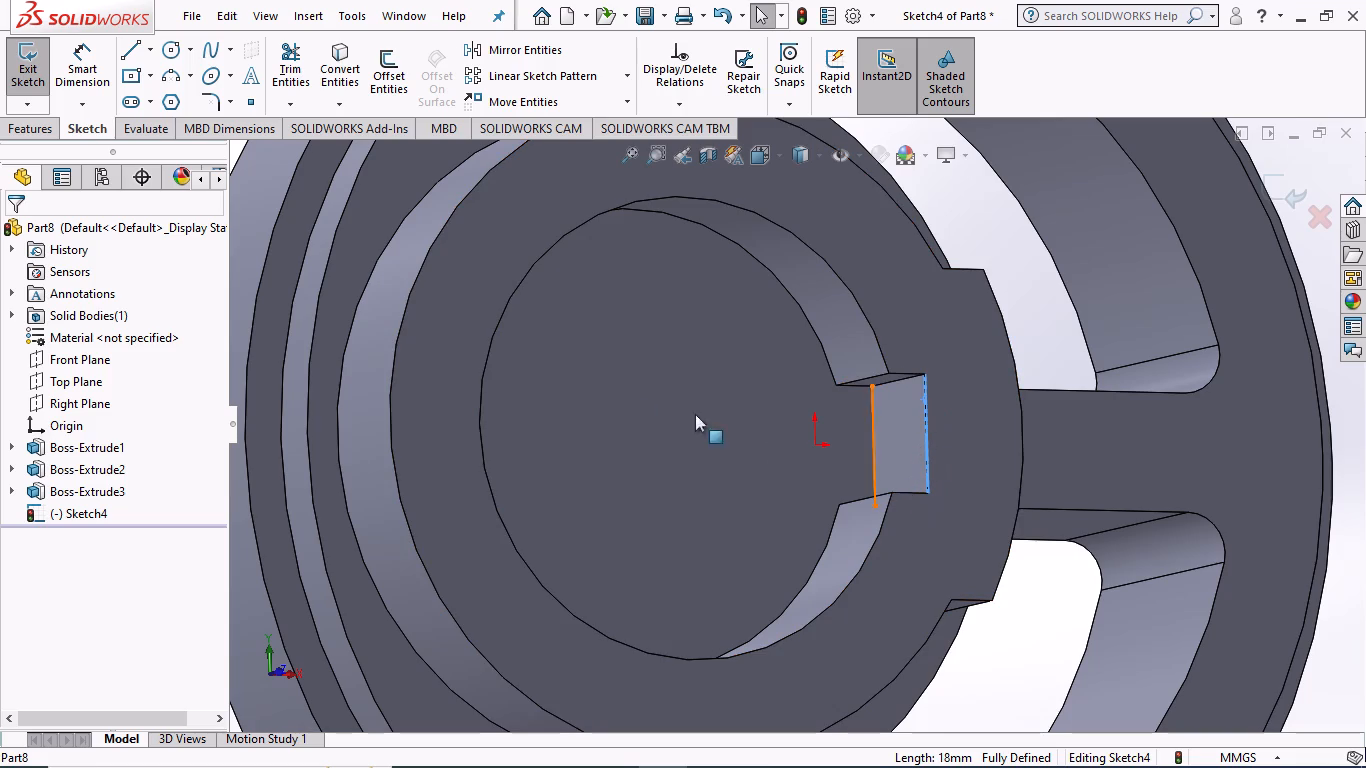
pyautogui.scroll(3, 428, 359)
pyautogui.click(344, 322)
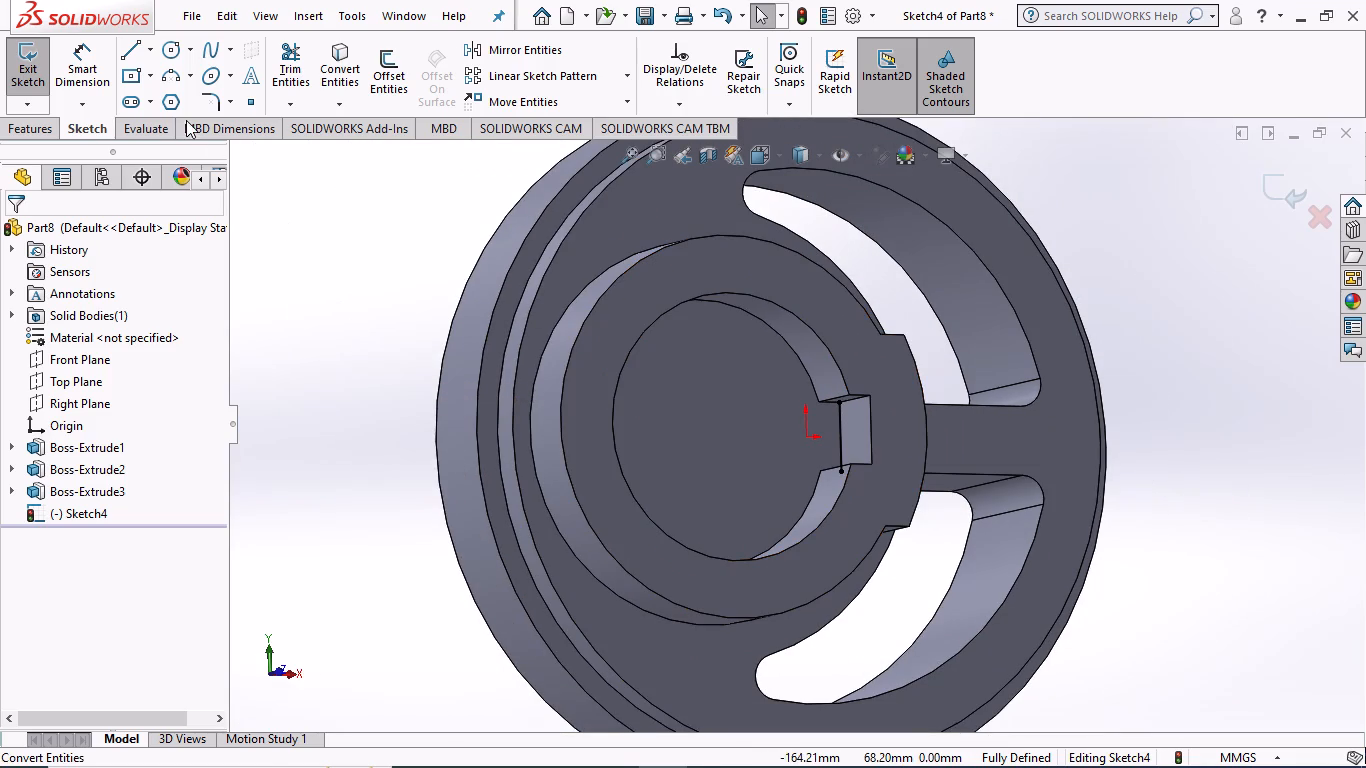
# Convert the hub bore's 35 mm radius edge and the keyway's three straight edges into the sketch with Convert Entities.
pyautogui.click(330, 80)
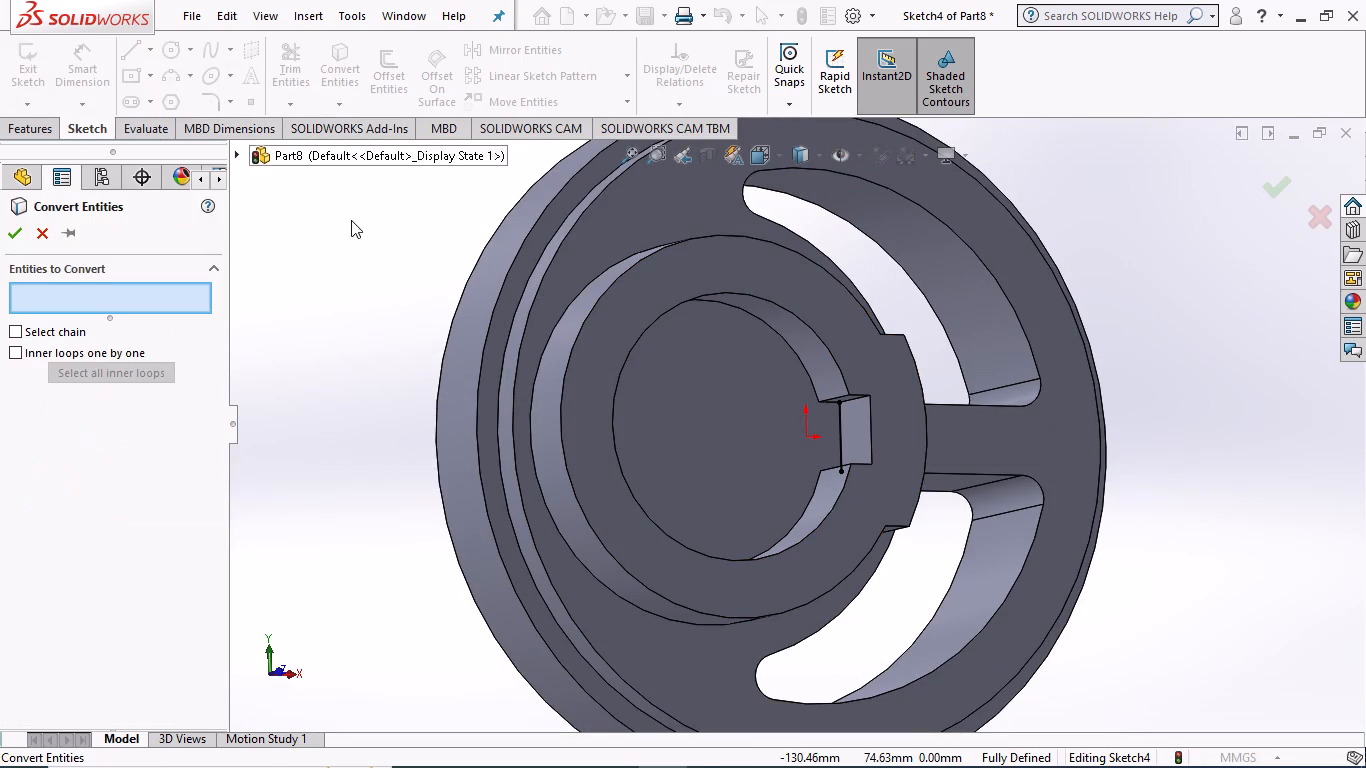
pyautogui.click(808, 323)
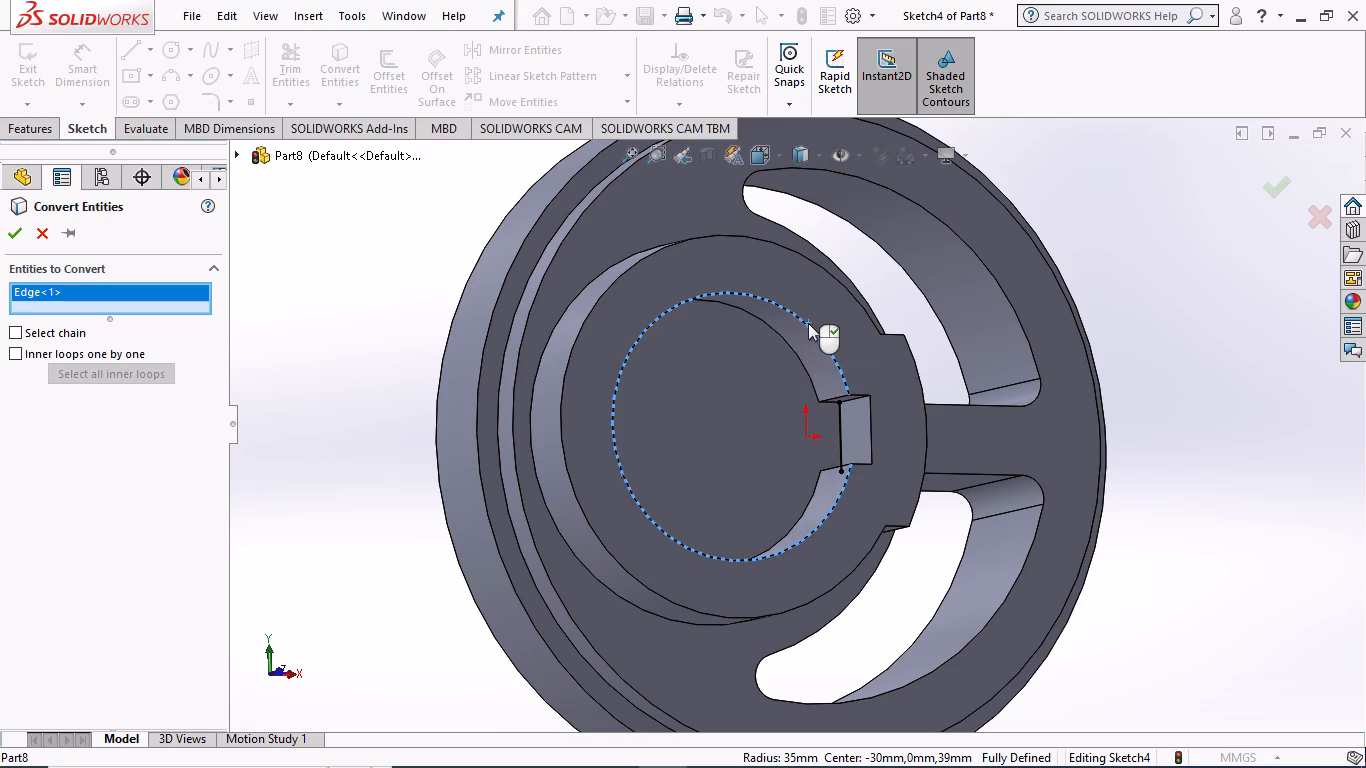
pyautogui.scroll(-2, 890, 455)
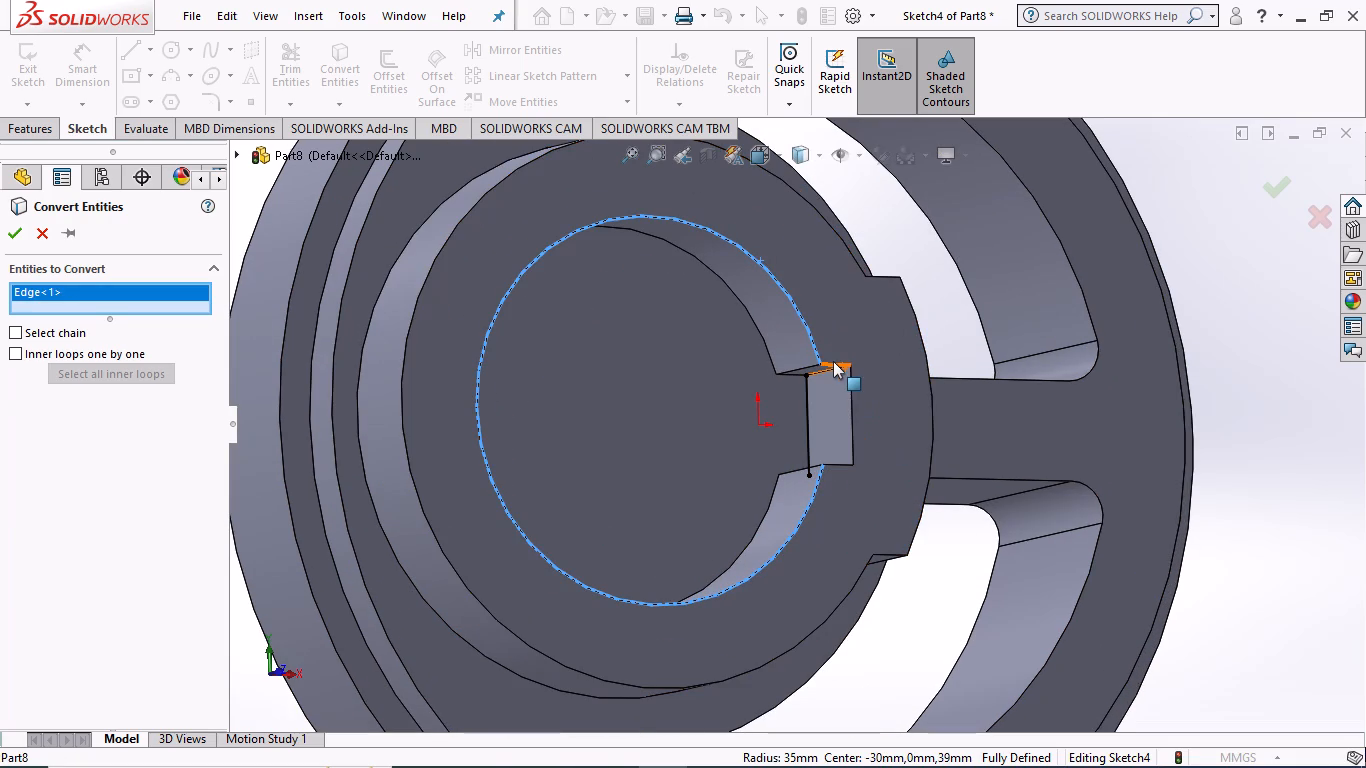
pyautogui.scroll(-5, 844, 371)
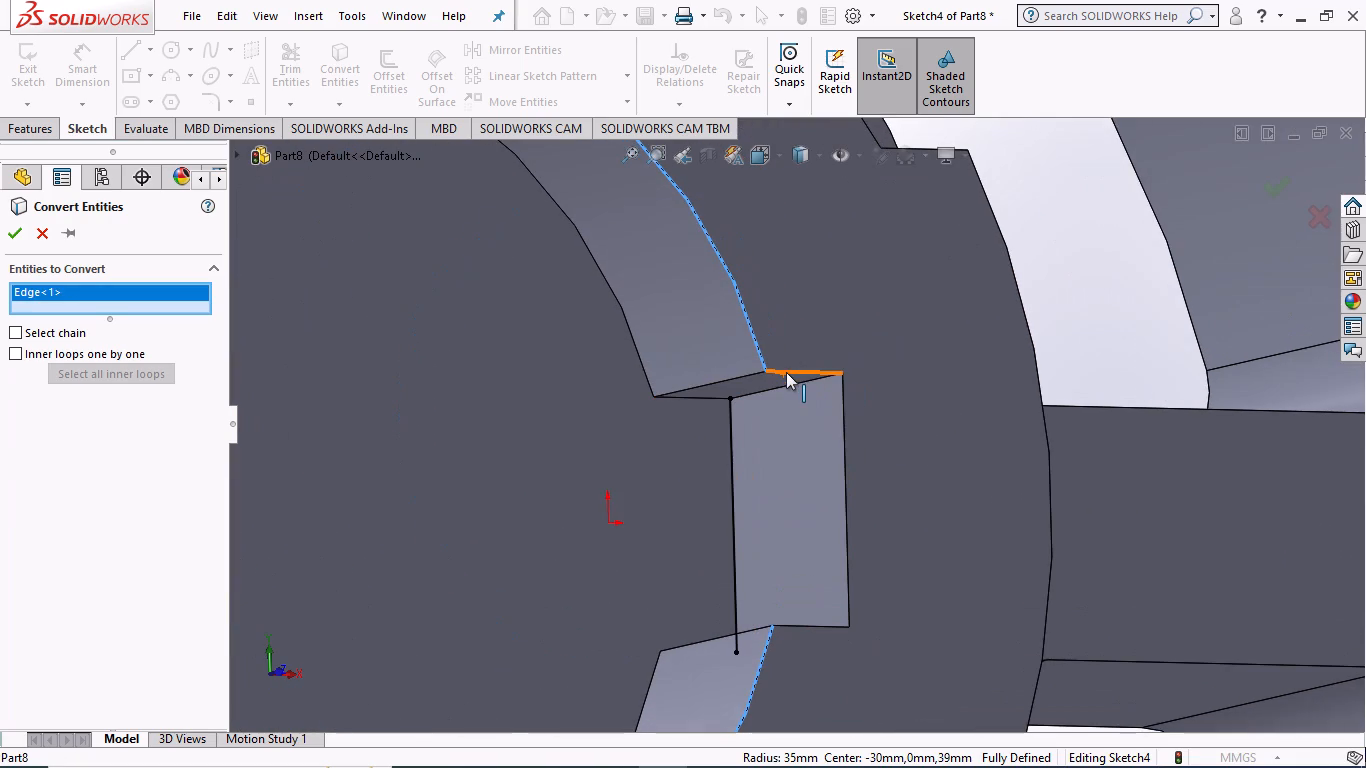
pyautogui.click(787, 369)
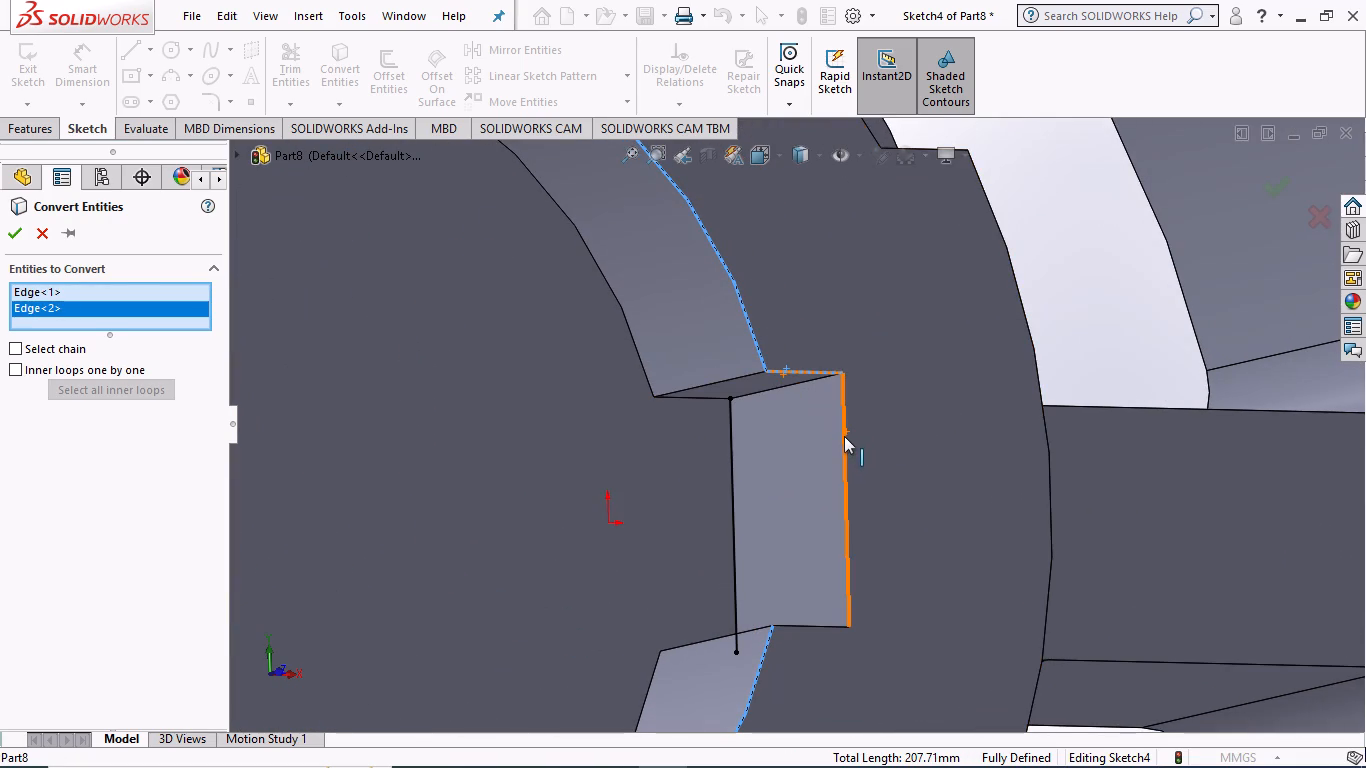
pyautogui.click(844, 436)
pyautogui.scroll(2, 839, 483)
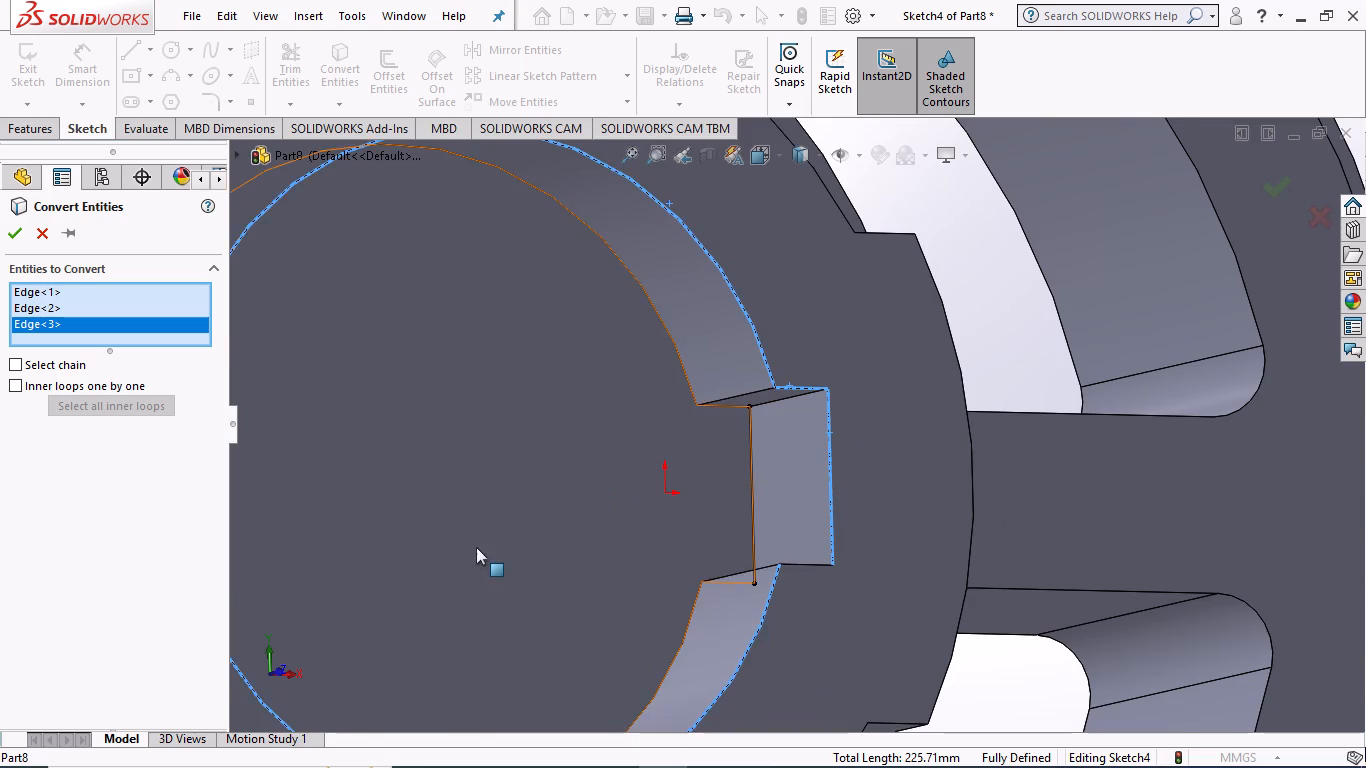
pyautogui.scroll(1, 476, 547)
pyautogui.scroll(-2, 821, 541)
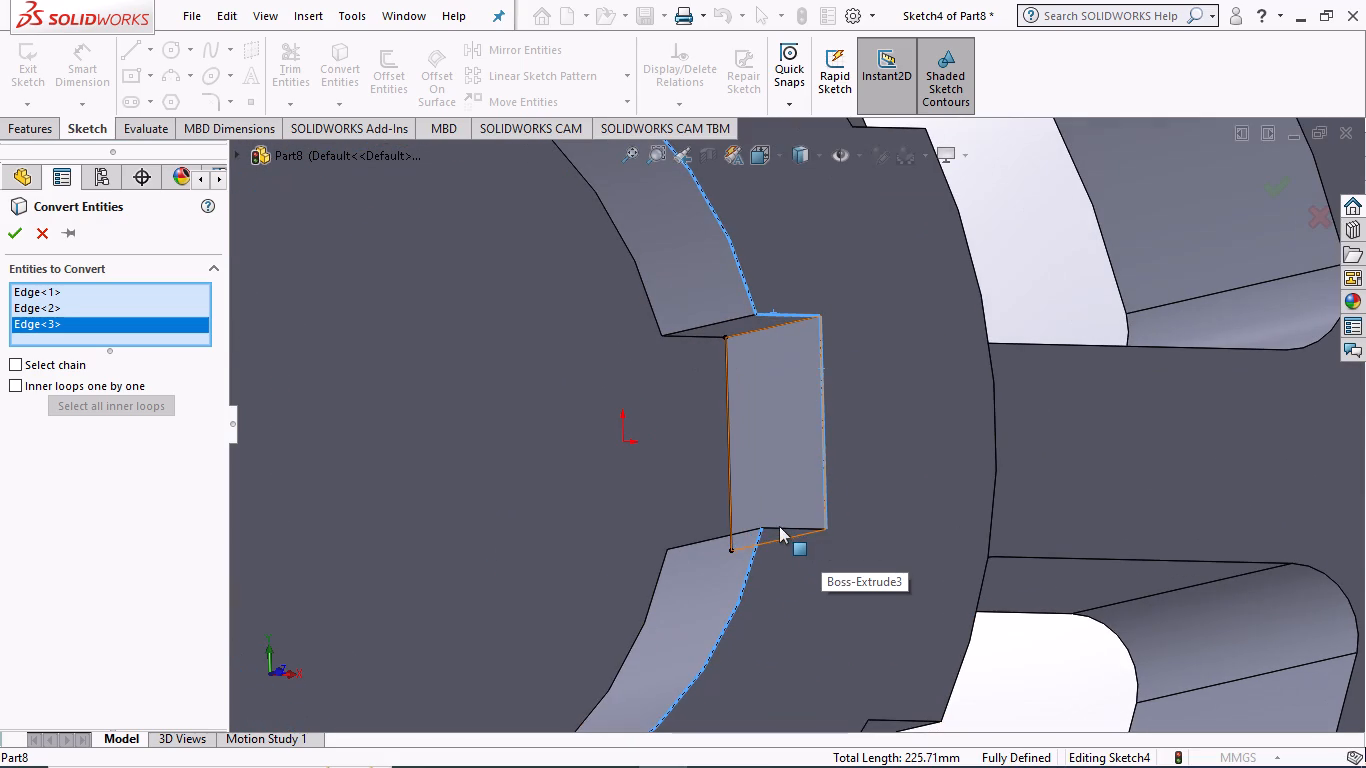
pyautogui.click(779, 530)
pyautogui.scroll(1, 547, 439)
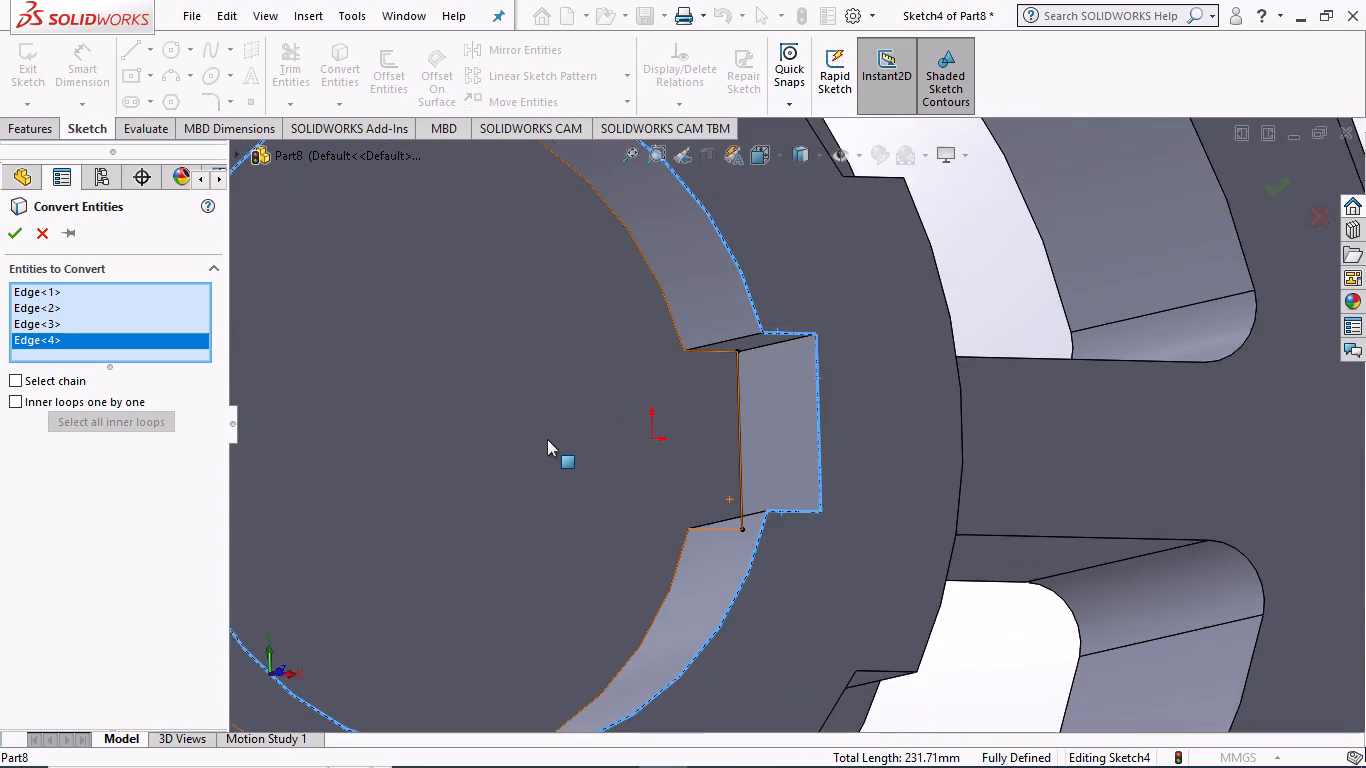
pyautogui.scroll(3, 547, 439)
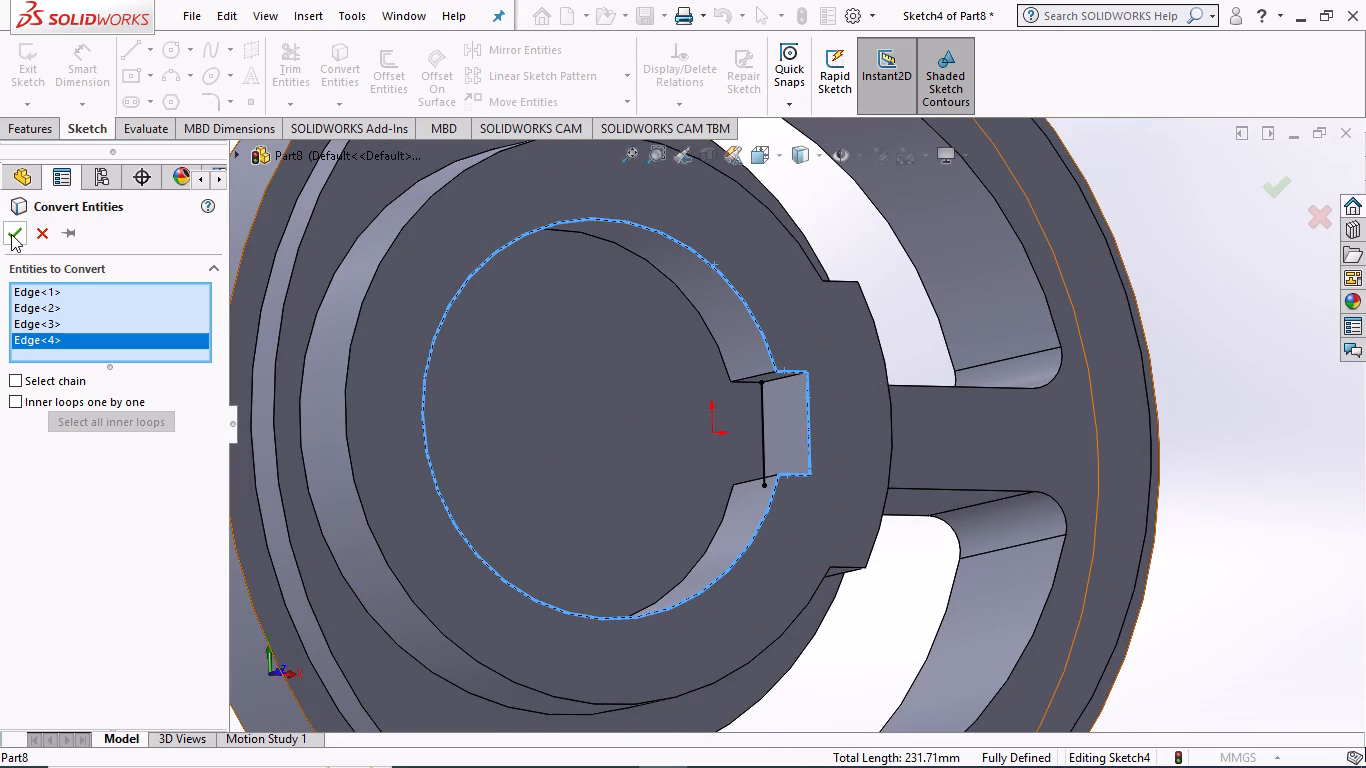
pyautogui.click(9, 230)
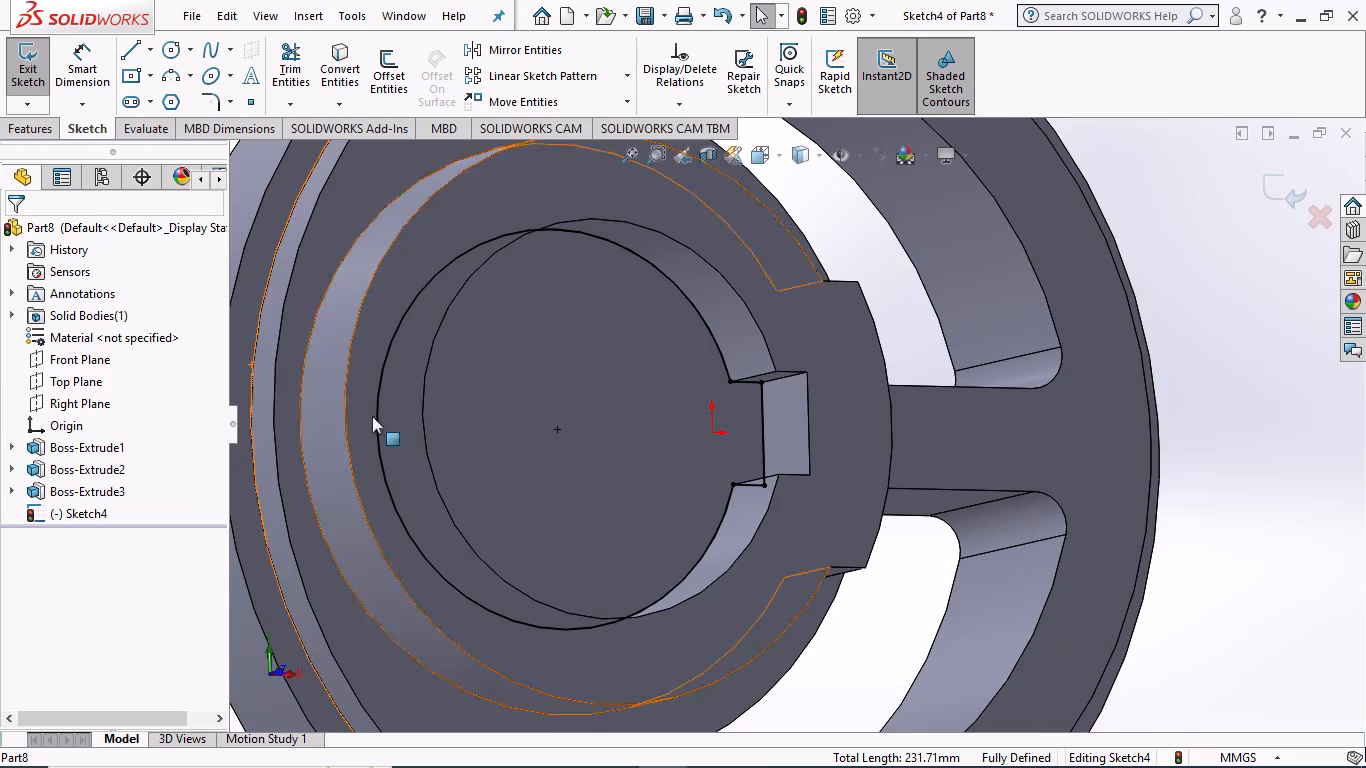
# Start an extruded cut from the bore and keyway sketch, set it to Through All - Both, and try to complete it.
pyautogui.scroll(2, 454, 460)
pyautogui.moveTo(1229, 520); pyautogui.dragTo(1164, 537, button='middle')
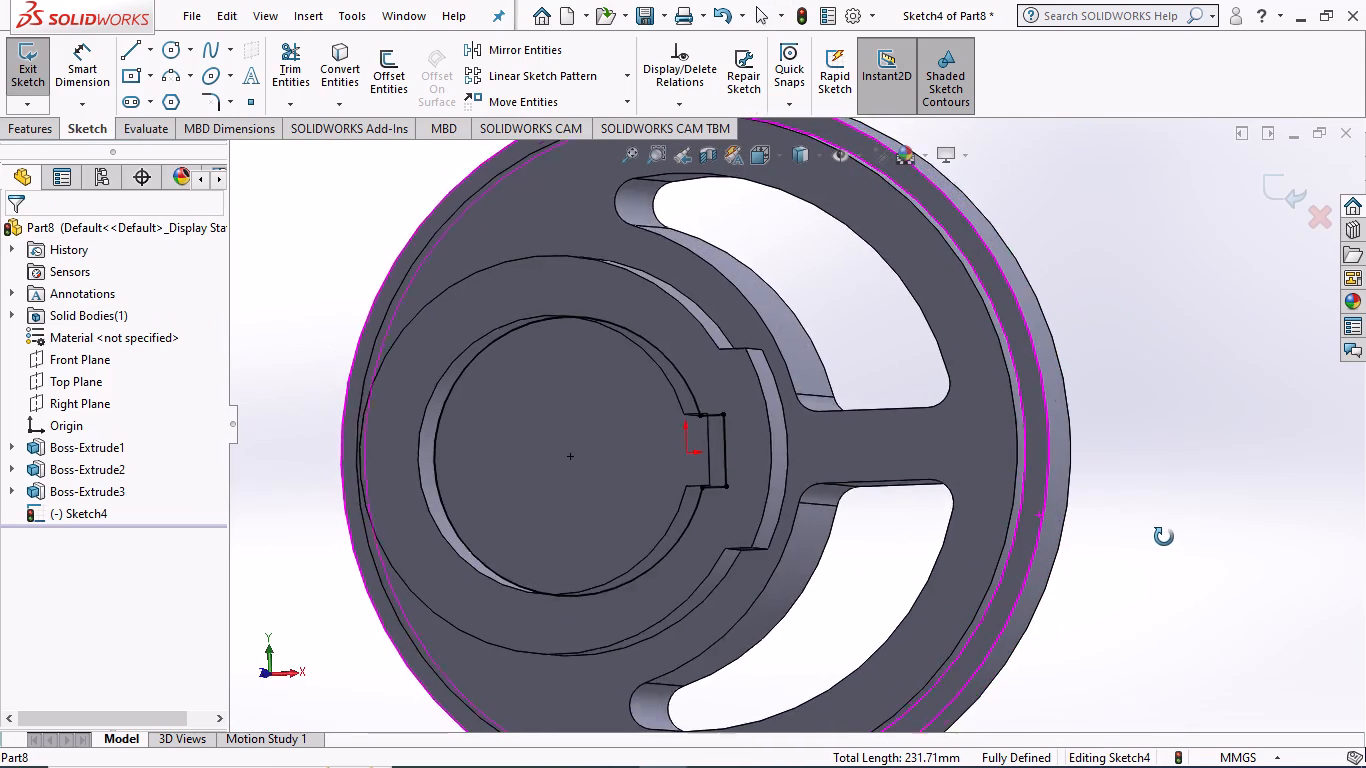
pyautogui.moveTo(1164, 537); pyautogui.dragTo(1164, 491, button='middle')
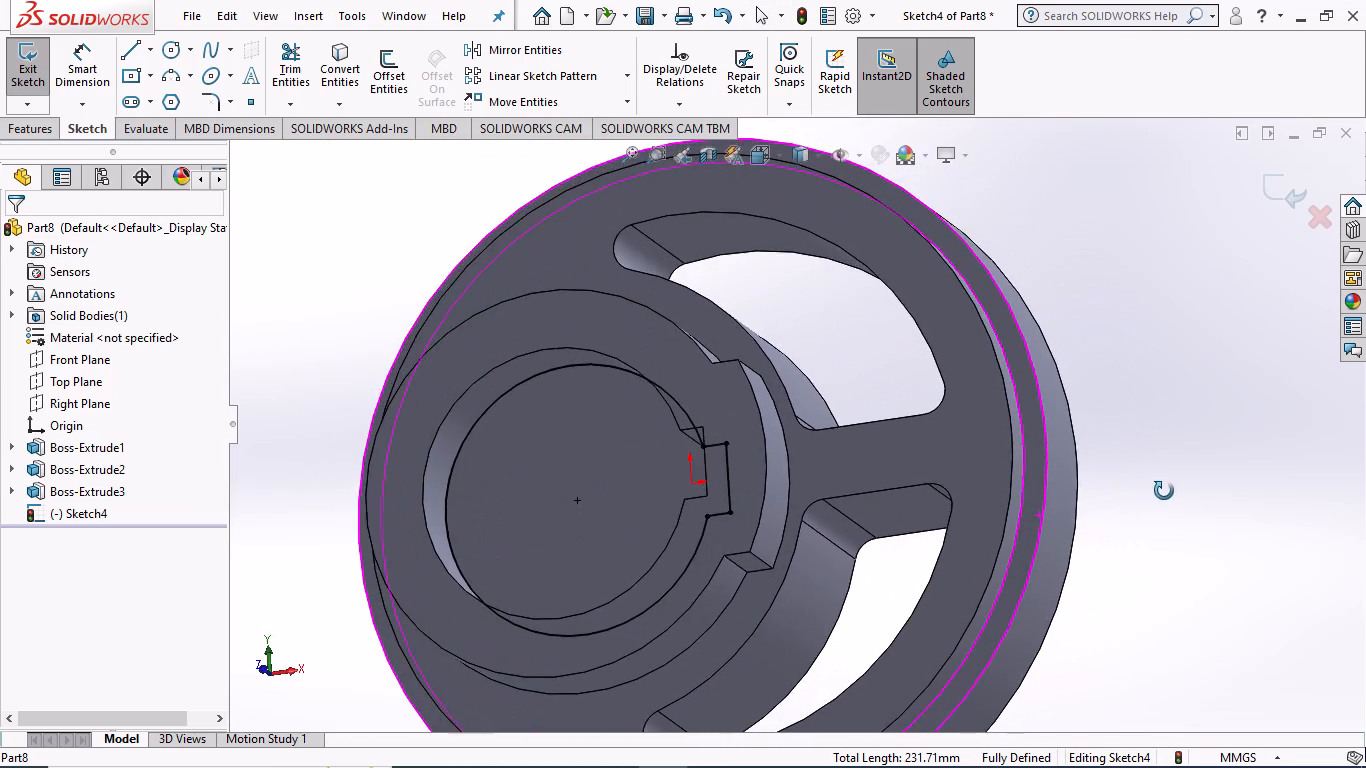
pyautogui.moveTo(1164, 491); pyautogui.dragTo(1178, 506, button='middle')
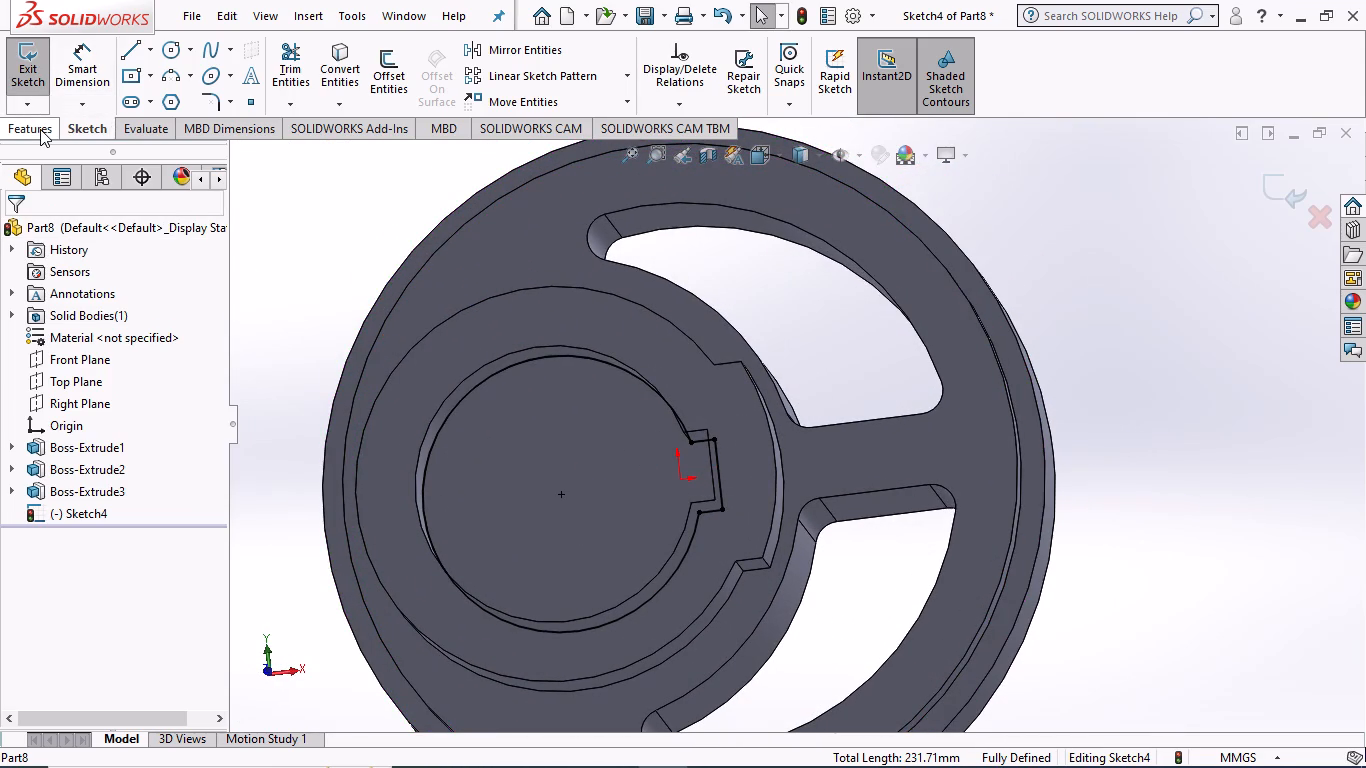
pyautogui.click(39, 126)
pyautogui.click(299, 71)
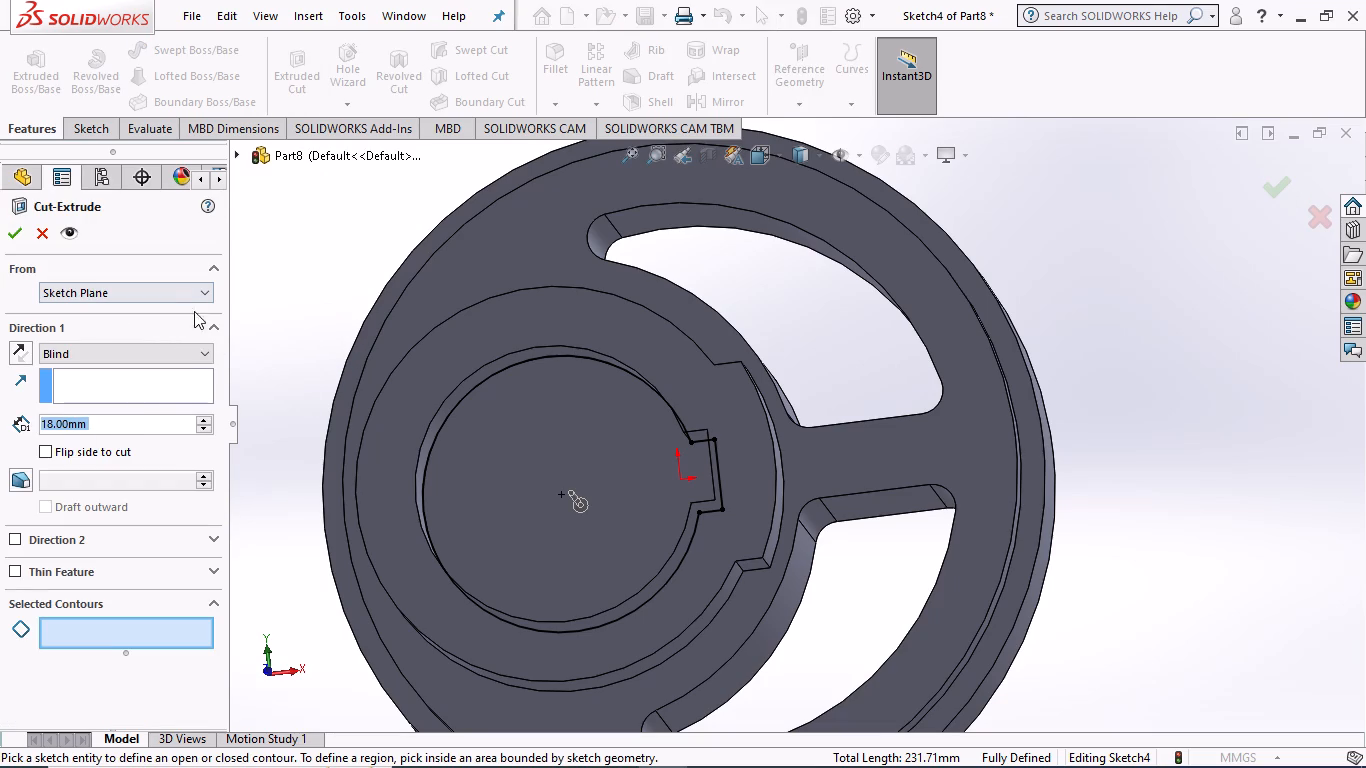
pyautogui.click(201, 348)
pyautogui.click(105, 395)
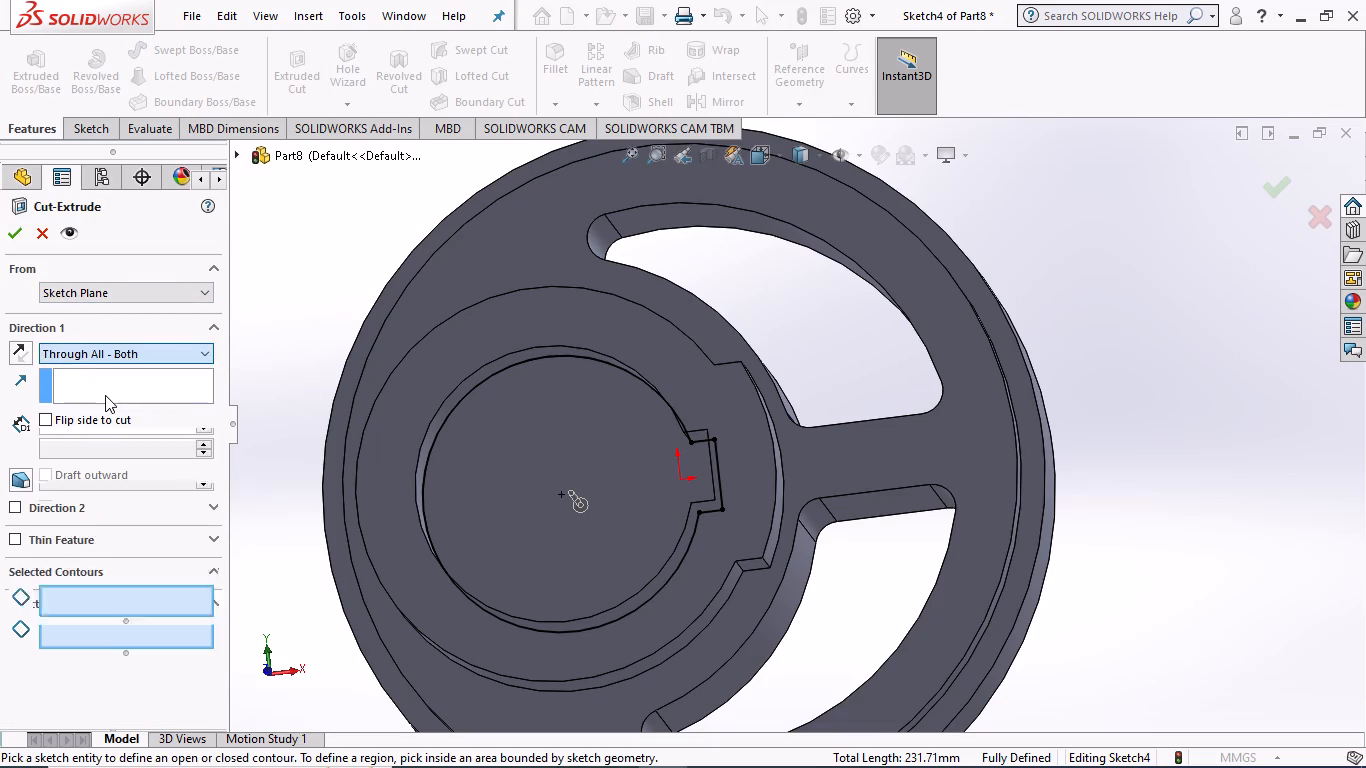
pyautogui.click(5, 230)
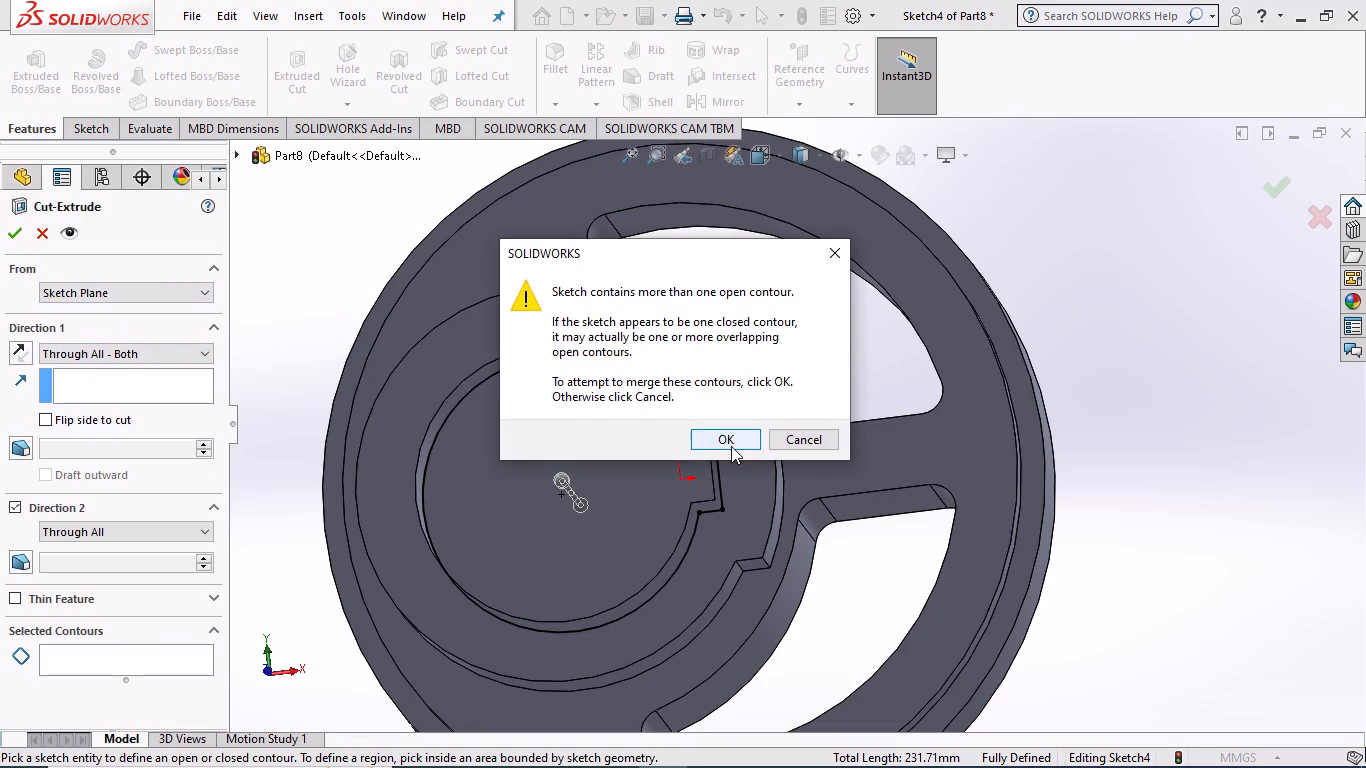
pyautogui.click(711, 429)
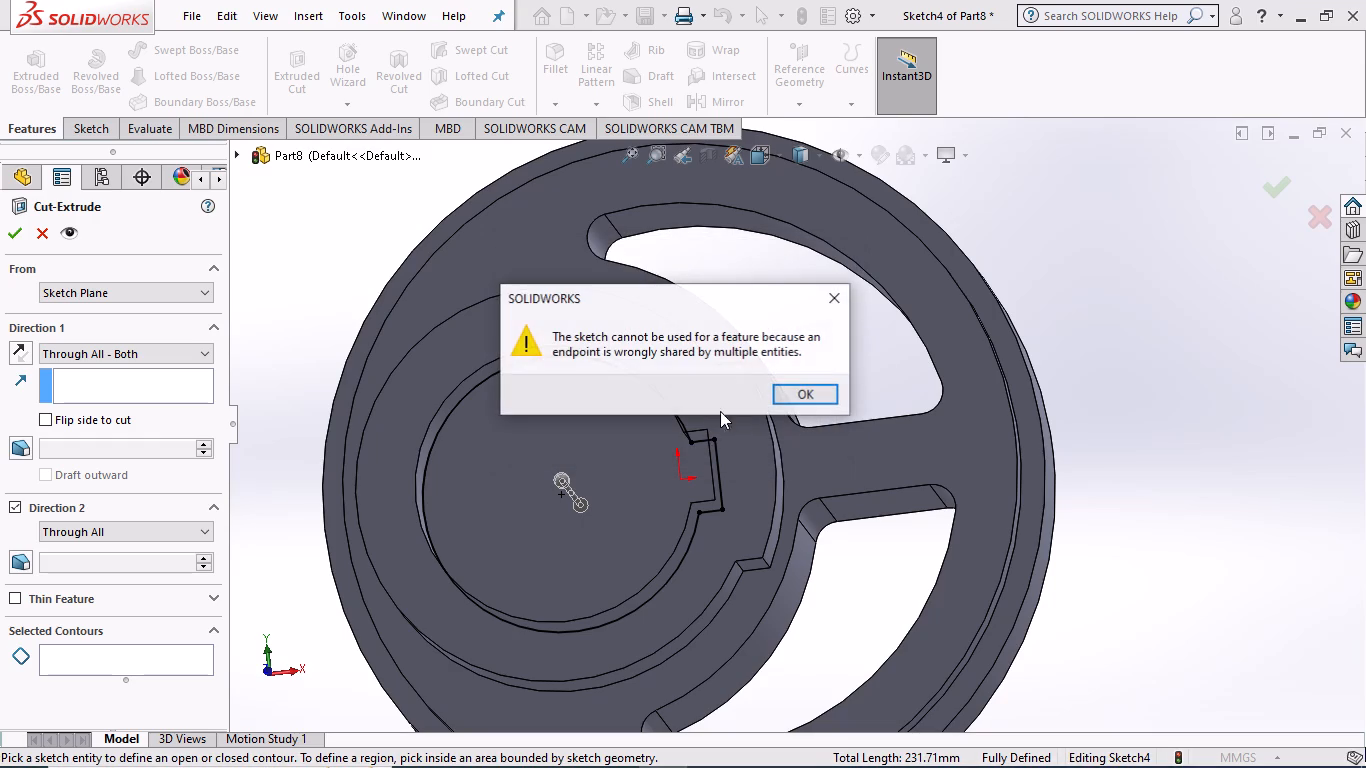
pyautogui.click(787, 393)
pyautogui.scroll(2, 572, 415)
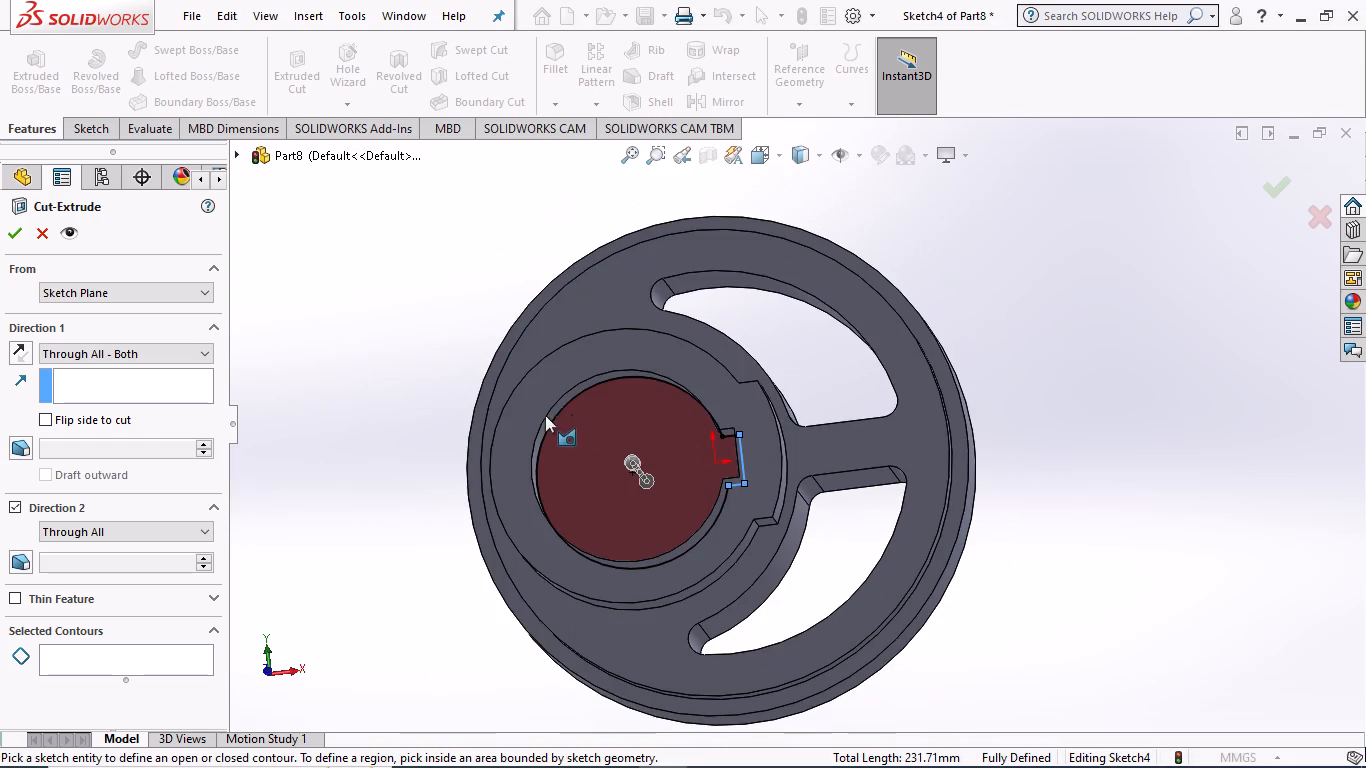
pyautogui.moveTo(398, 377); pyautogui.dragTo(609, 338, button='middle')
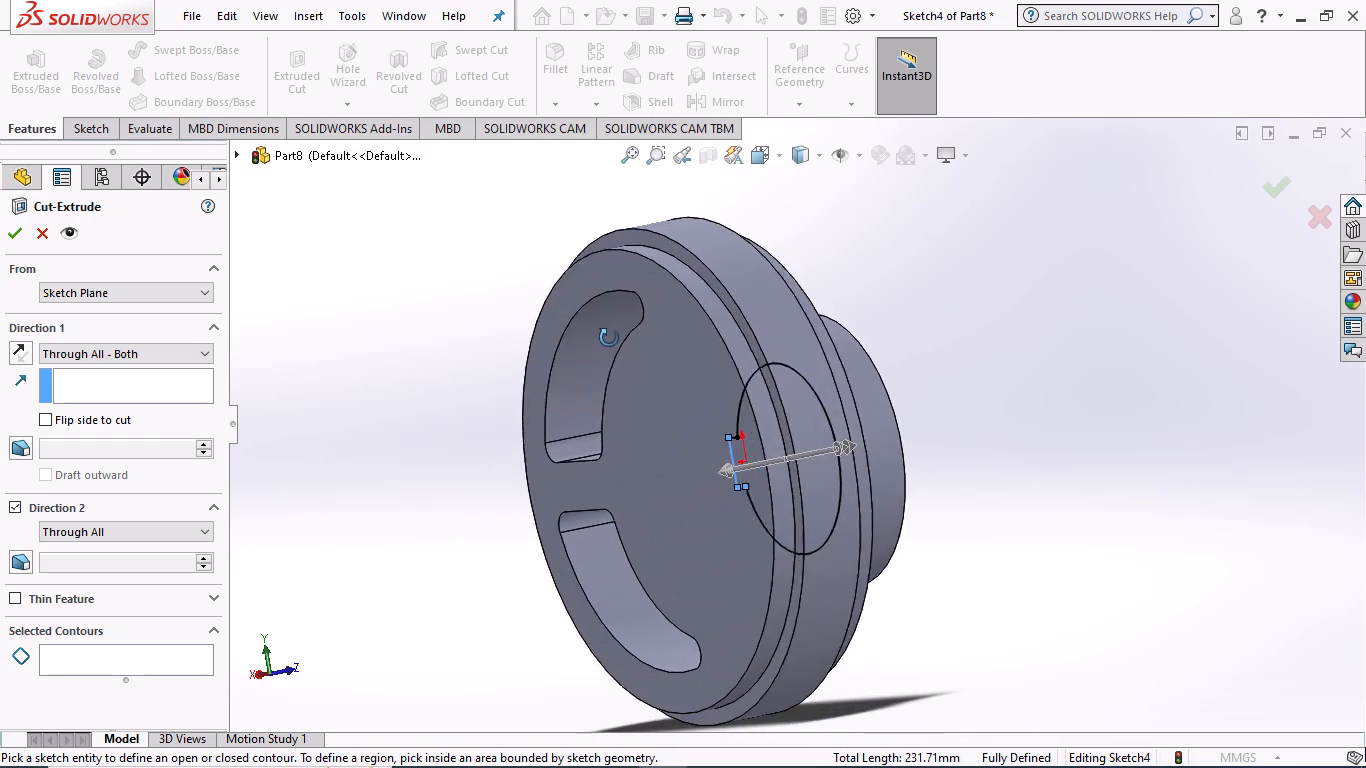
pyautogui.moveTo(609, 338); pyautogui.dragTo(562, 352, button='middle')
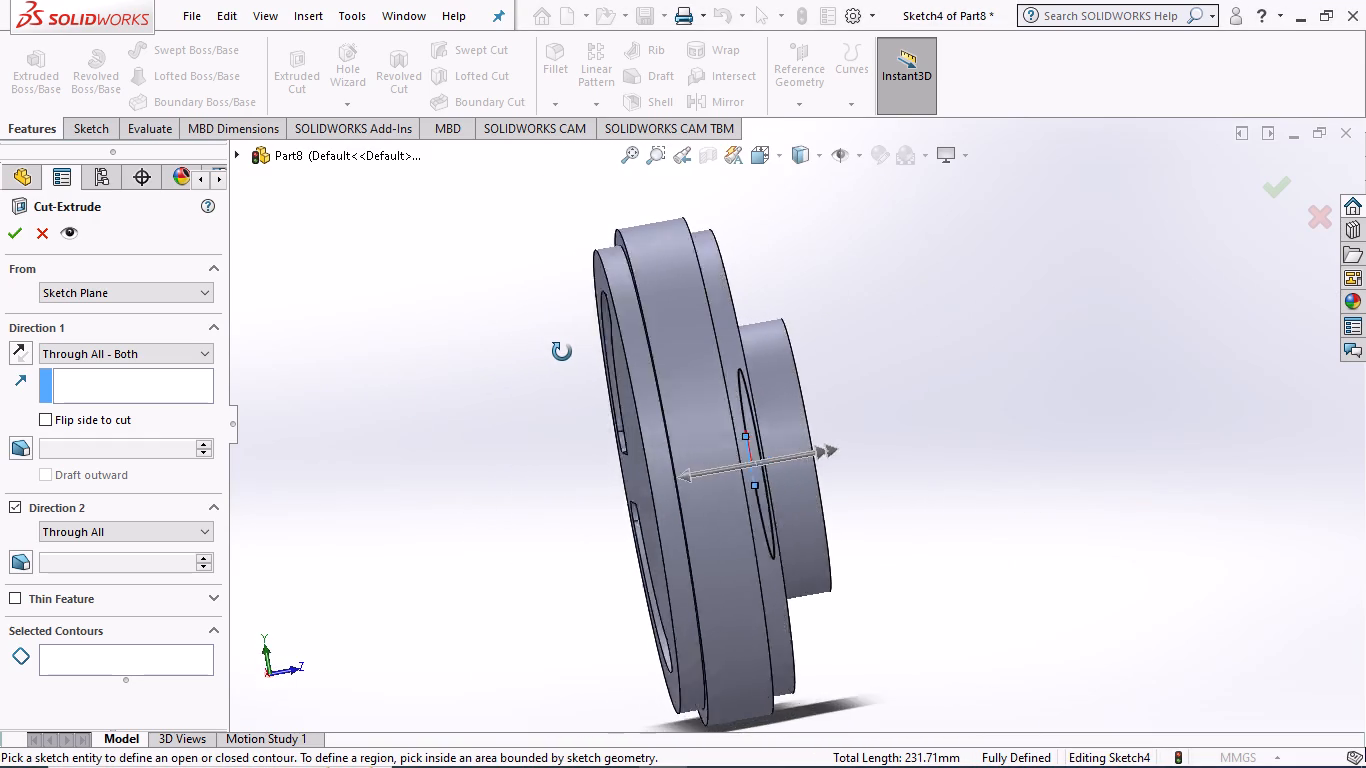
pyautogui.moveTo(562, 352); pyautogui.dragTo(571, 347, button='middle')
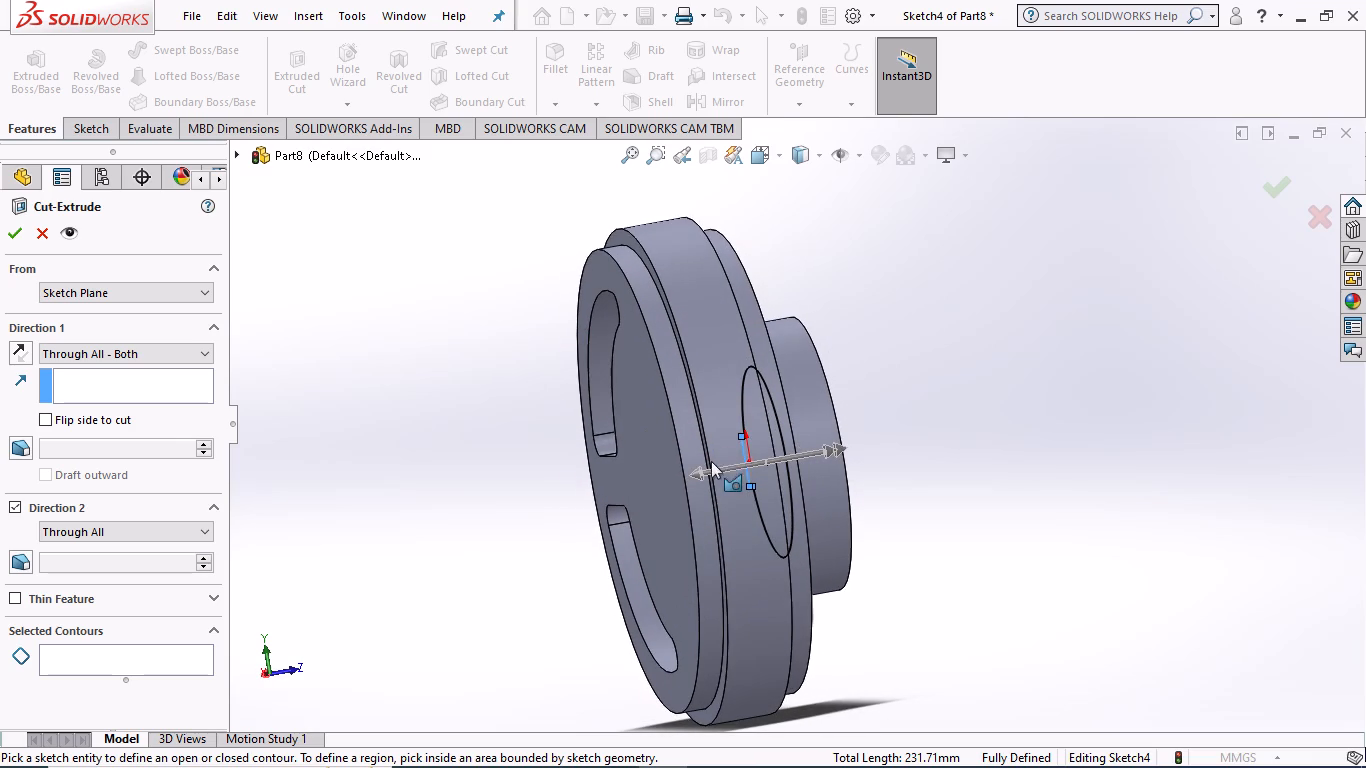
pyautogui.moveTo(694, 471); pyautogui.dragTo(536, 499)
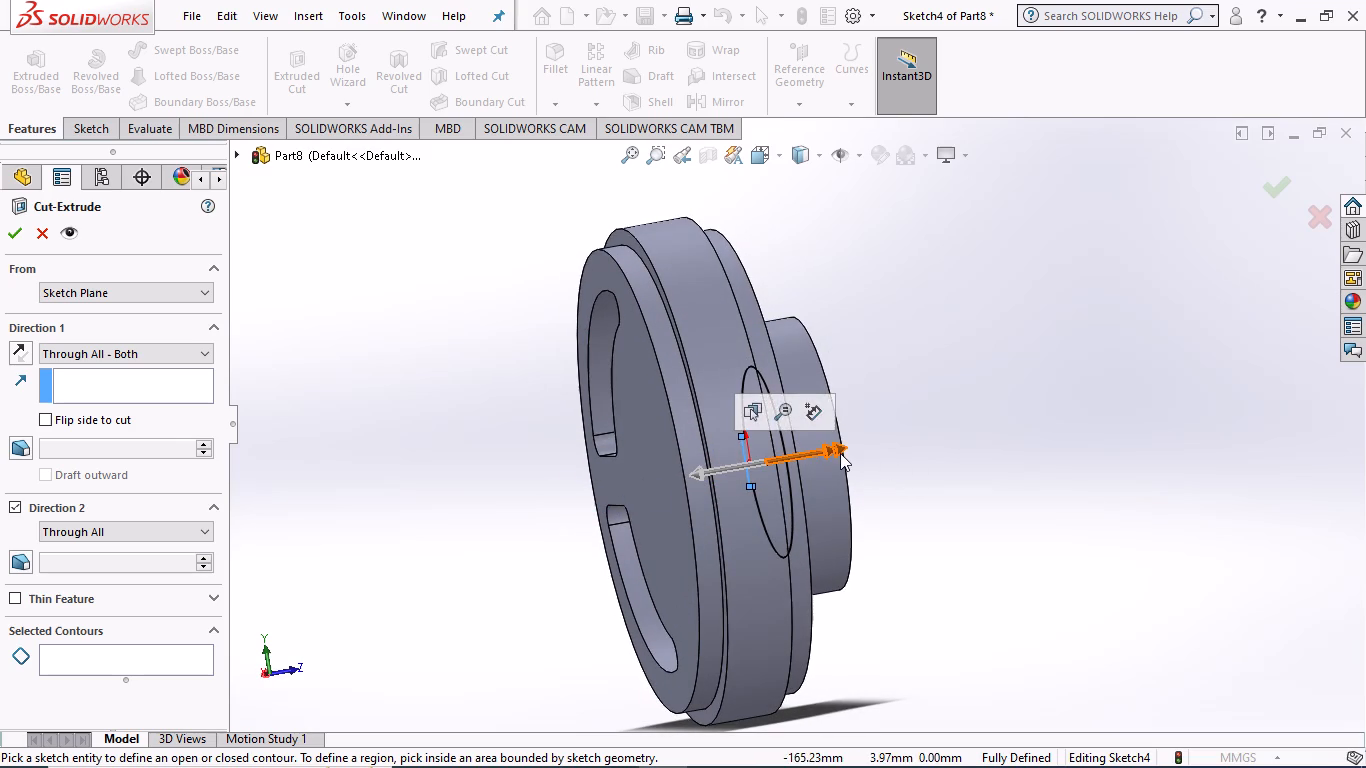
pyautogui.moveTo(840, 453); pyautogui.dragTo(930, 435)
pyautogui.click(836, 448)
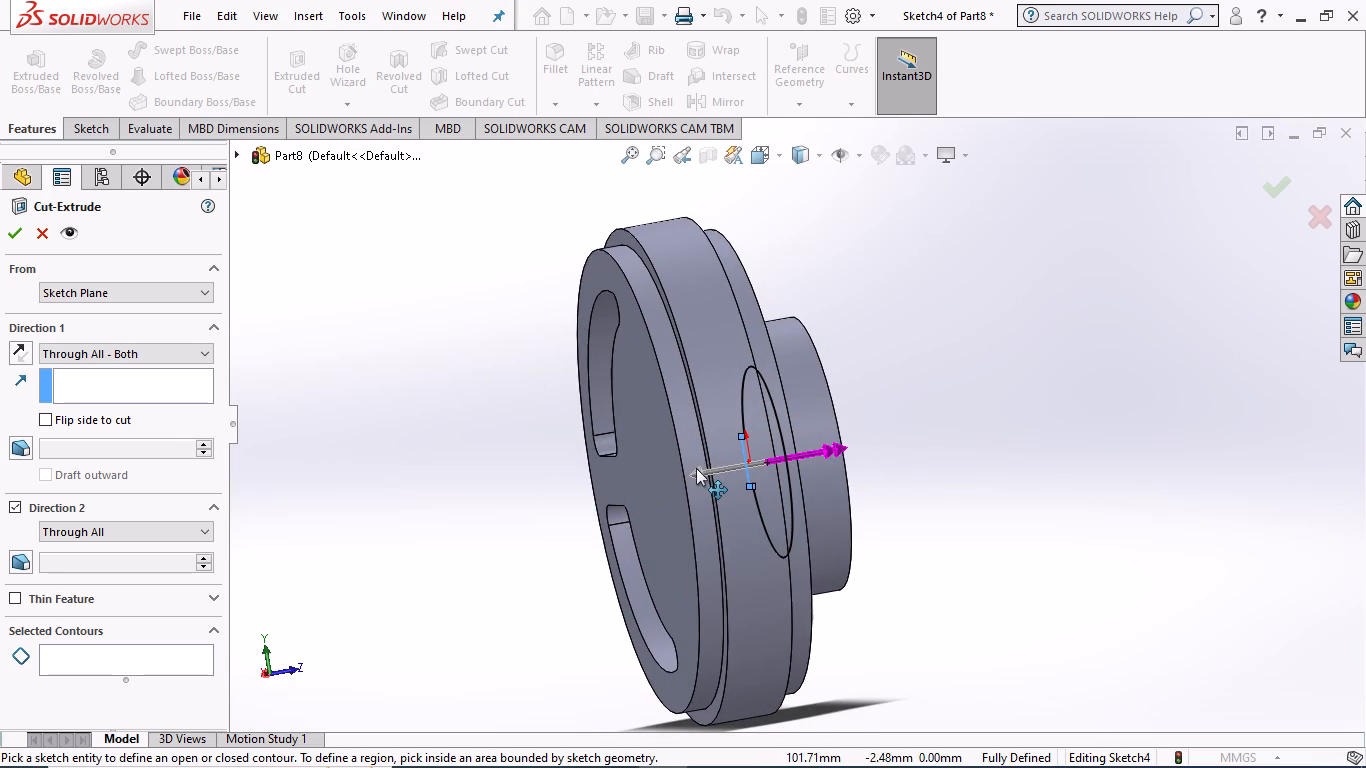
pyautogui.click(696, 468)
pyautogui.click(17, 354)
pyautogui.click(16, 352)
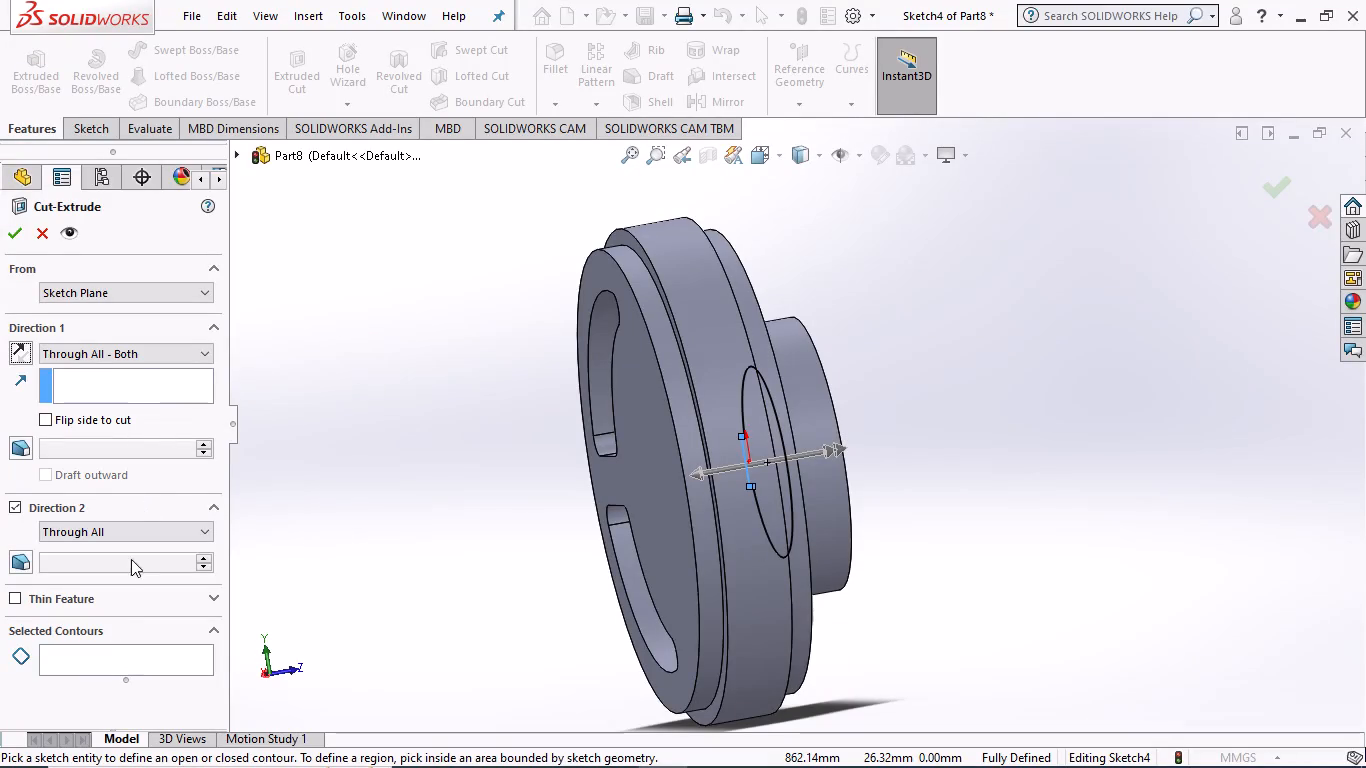
# Select the closed keyed bore region as the cut's contour and complete the Through All - Both cut.
pyautogui.click(98, 662)
pyautogui.moveTo(1032, 563); pyautogui.dragTo(966, 597, button='middle')
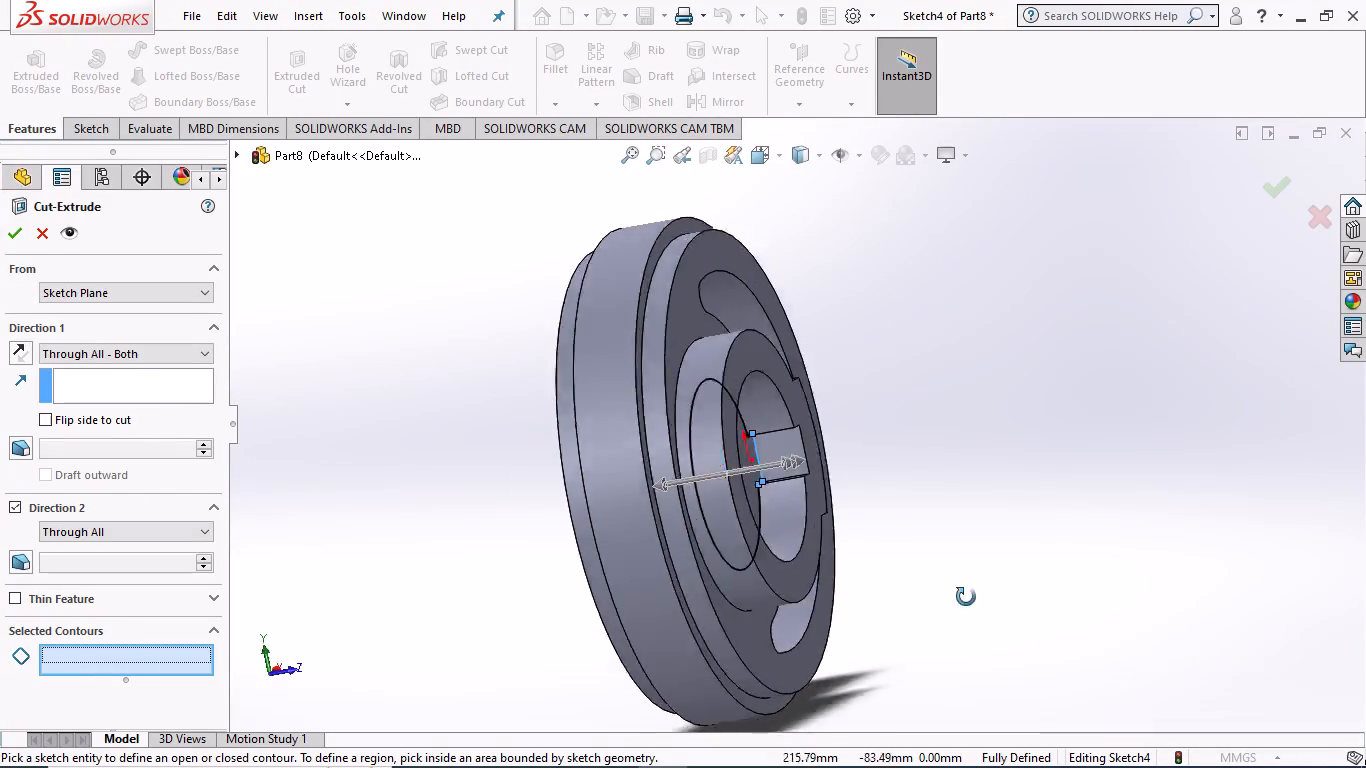
pyautogui.moveTo(966, 597); pyautogui.dragTo(928, 604, button='middle')
pyautogui.click(702, 514)
pyautogui.moveTo(342, 489); pyautogui.dragTo(430, 398, button='middle')
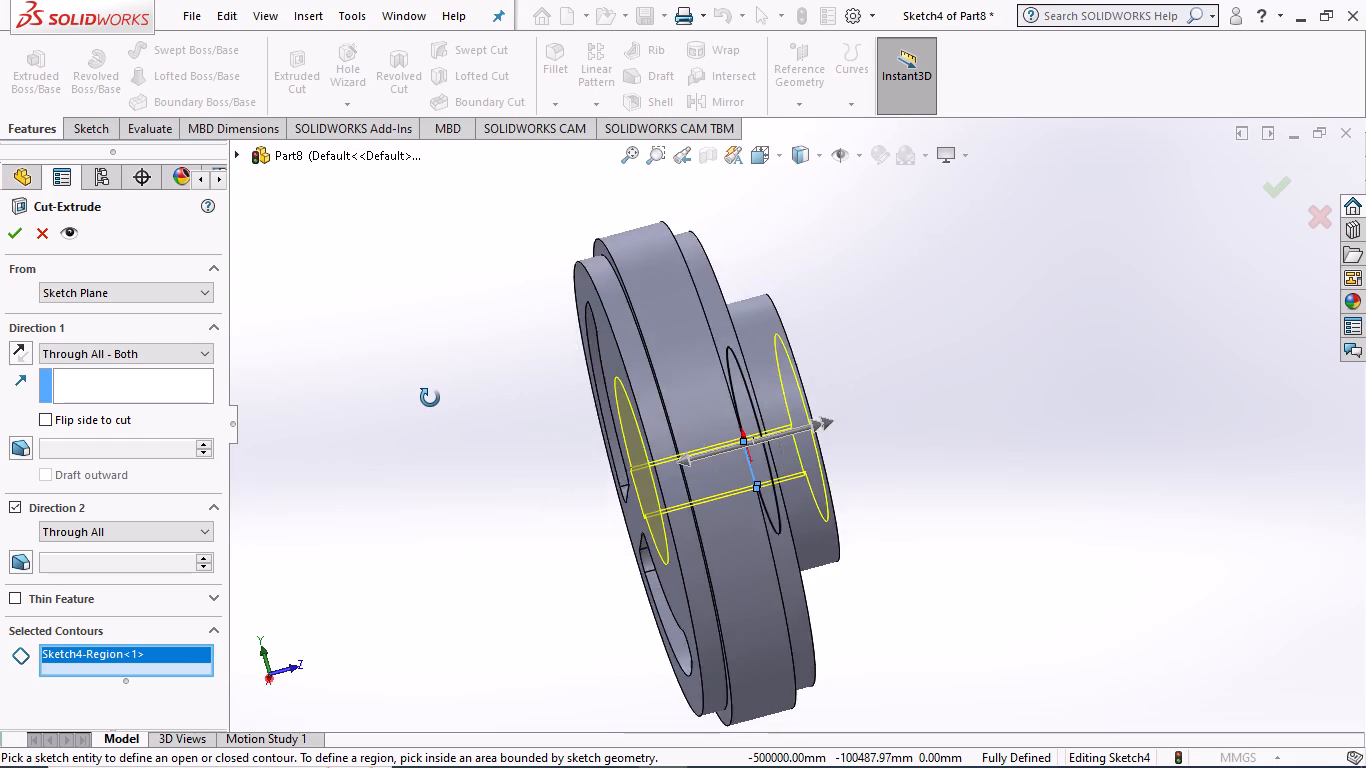
pyautogui.moveTo(430, 398); pyautogui.dragTo(486, 372, button='middle')
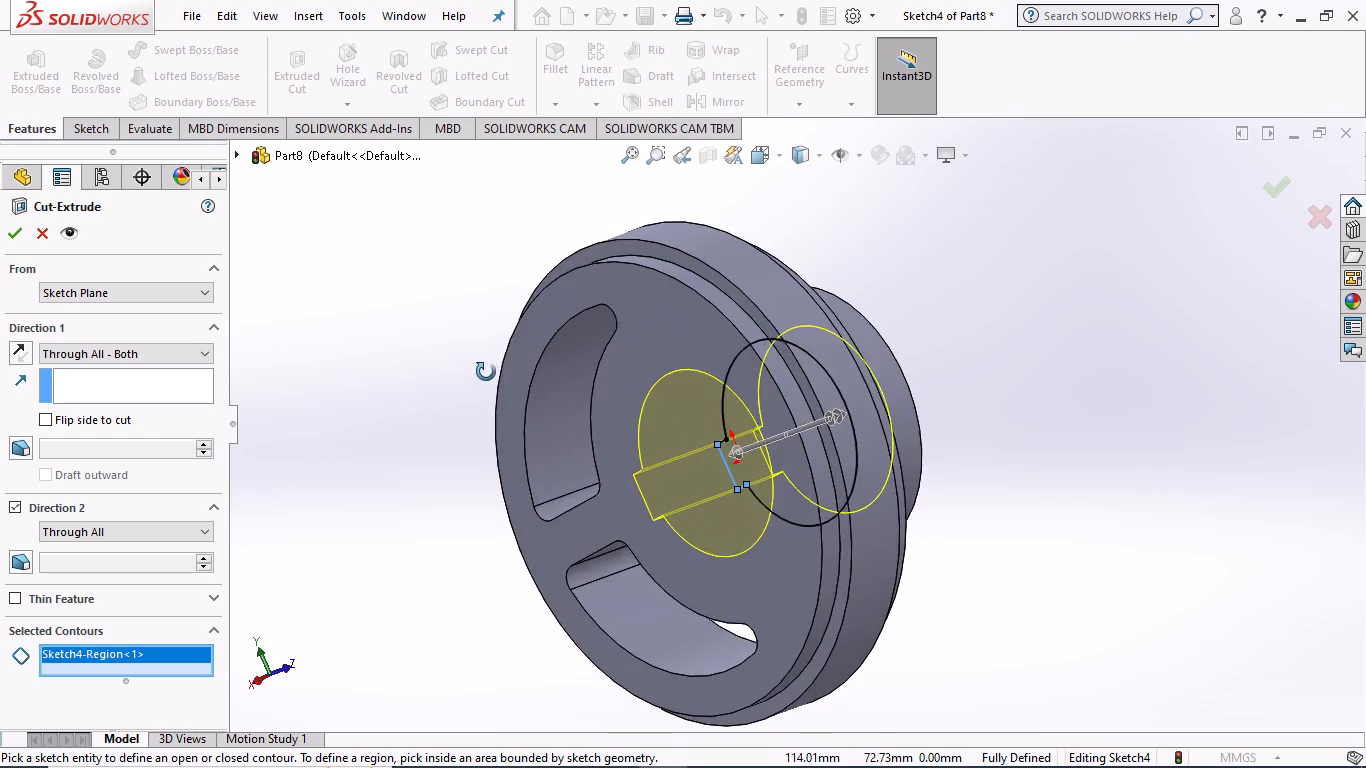
pyautogui.moveTo(486, 372); pyautogui.dragTo(446, 383, button='middle')
pyautogui.click(16, 230)
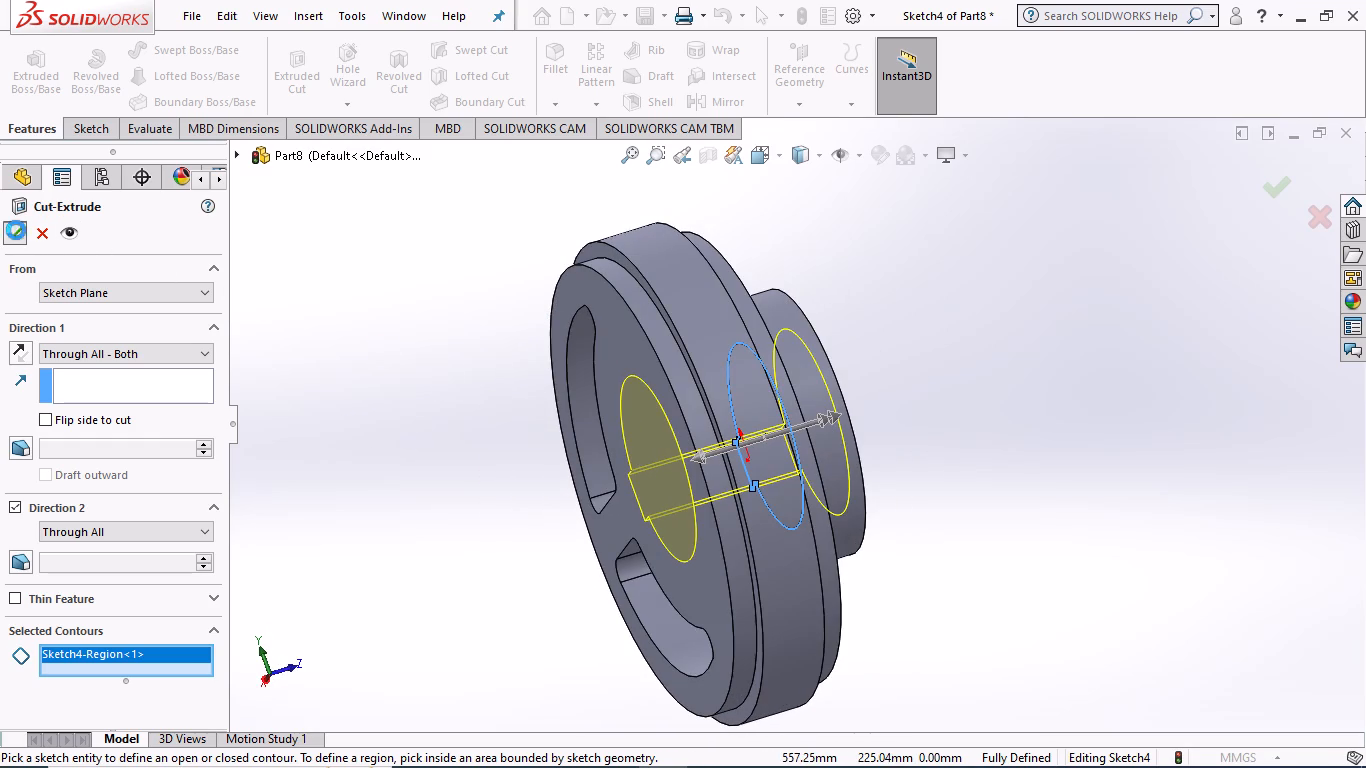
# Examine the keyed bore cut through the hub and ring body from several angles.
pyautogui.moveTo(1111, 477); pyautogui.dragTo(892, 537, button='middle')
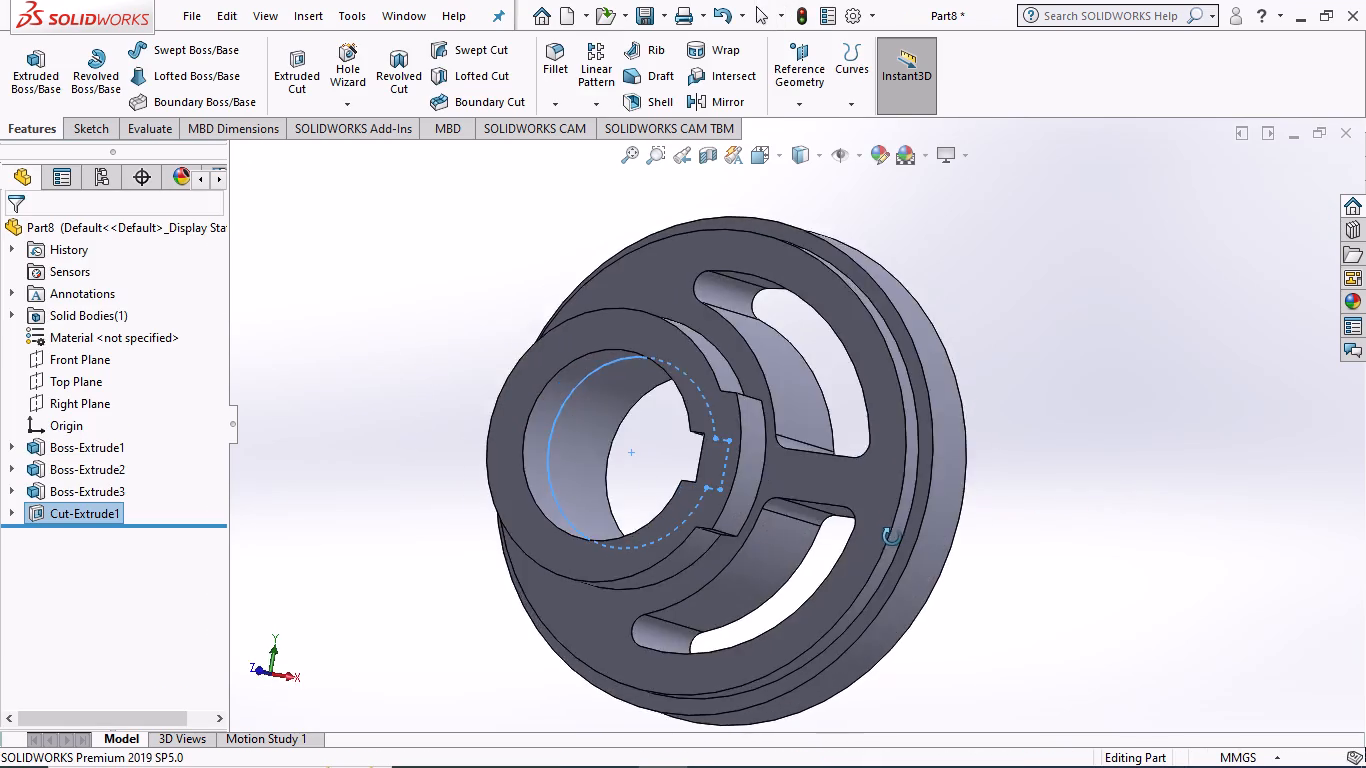
pyautogui.moveTo(892, 537); pyautogui.dragTo(937, 556, button='middle')
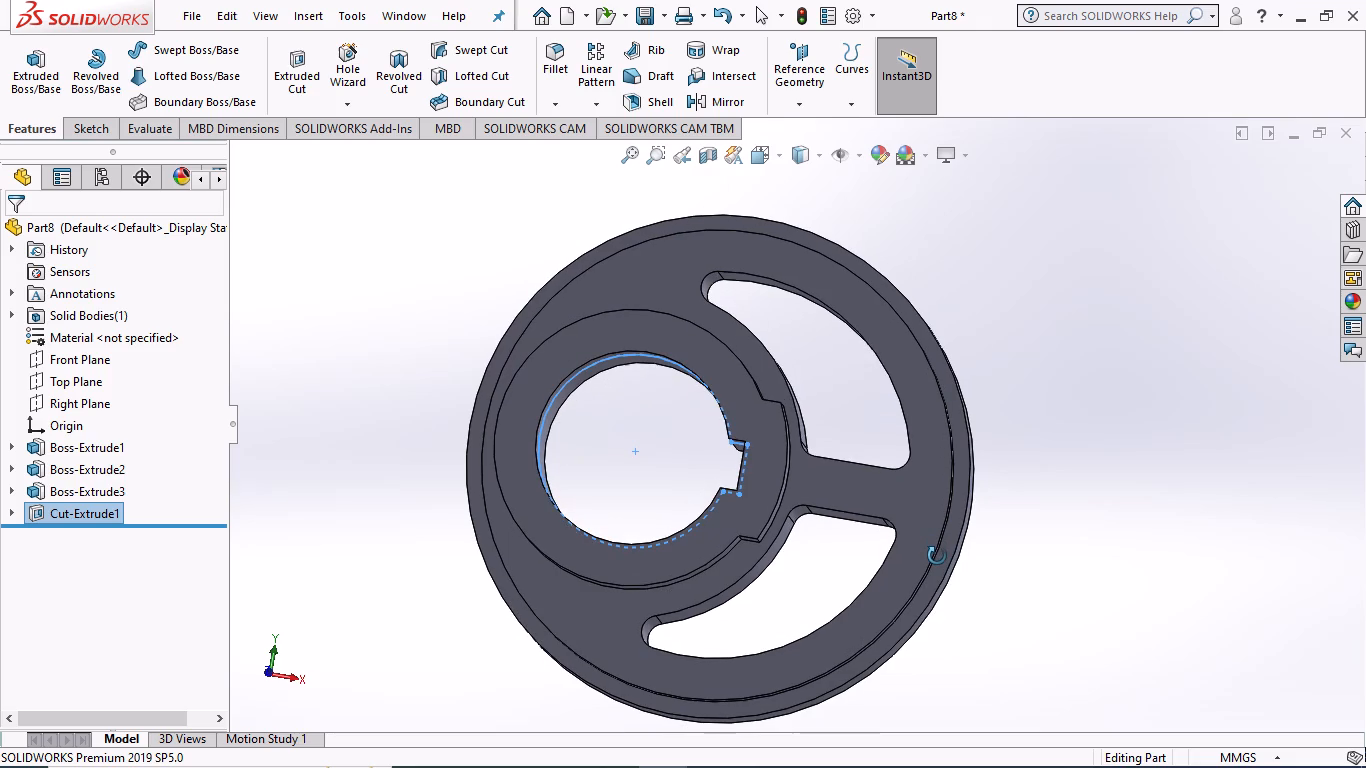
pyautogui.moveTo(937, 556); pyautogui.dragTo(941, 545, button='middle')
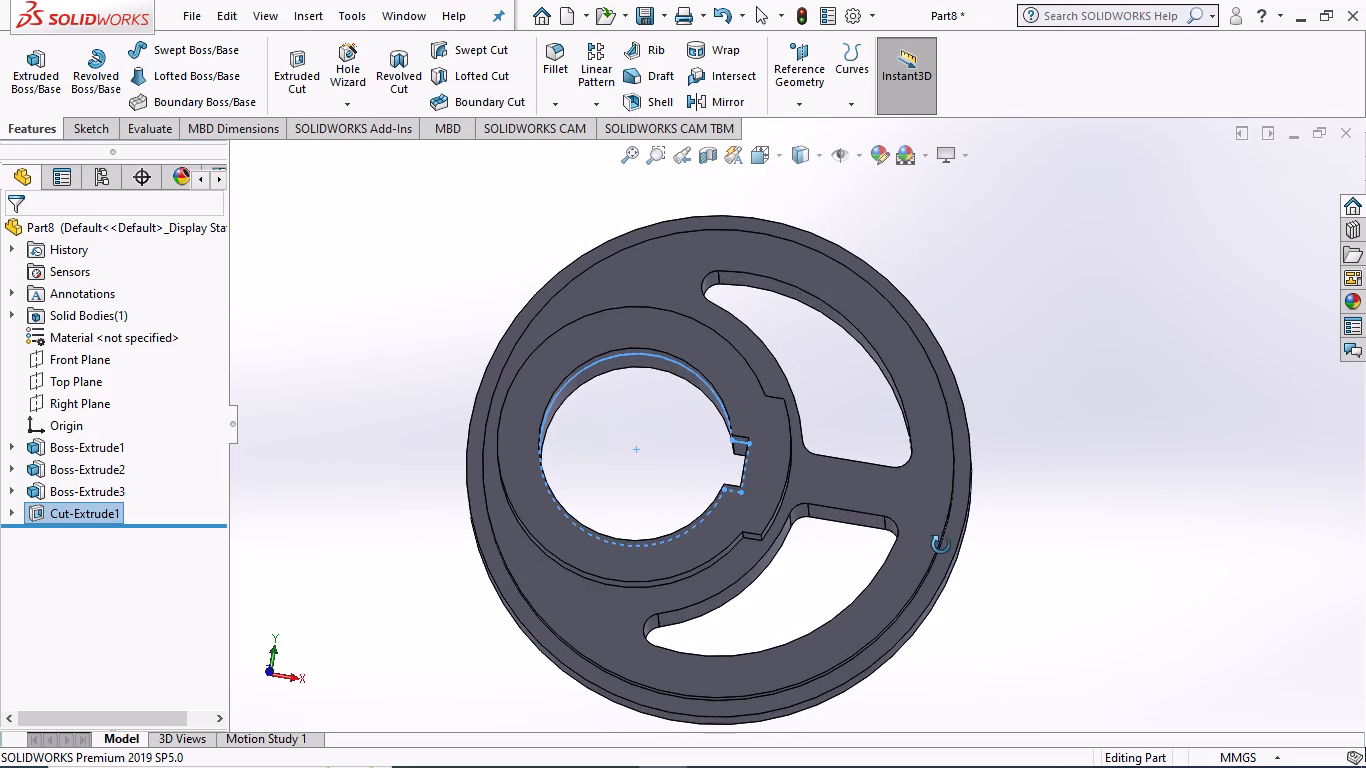
pyautogui.moveTo(941, 545); pyautogui.dragTo(923, 562, button='middle')
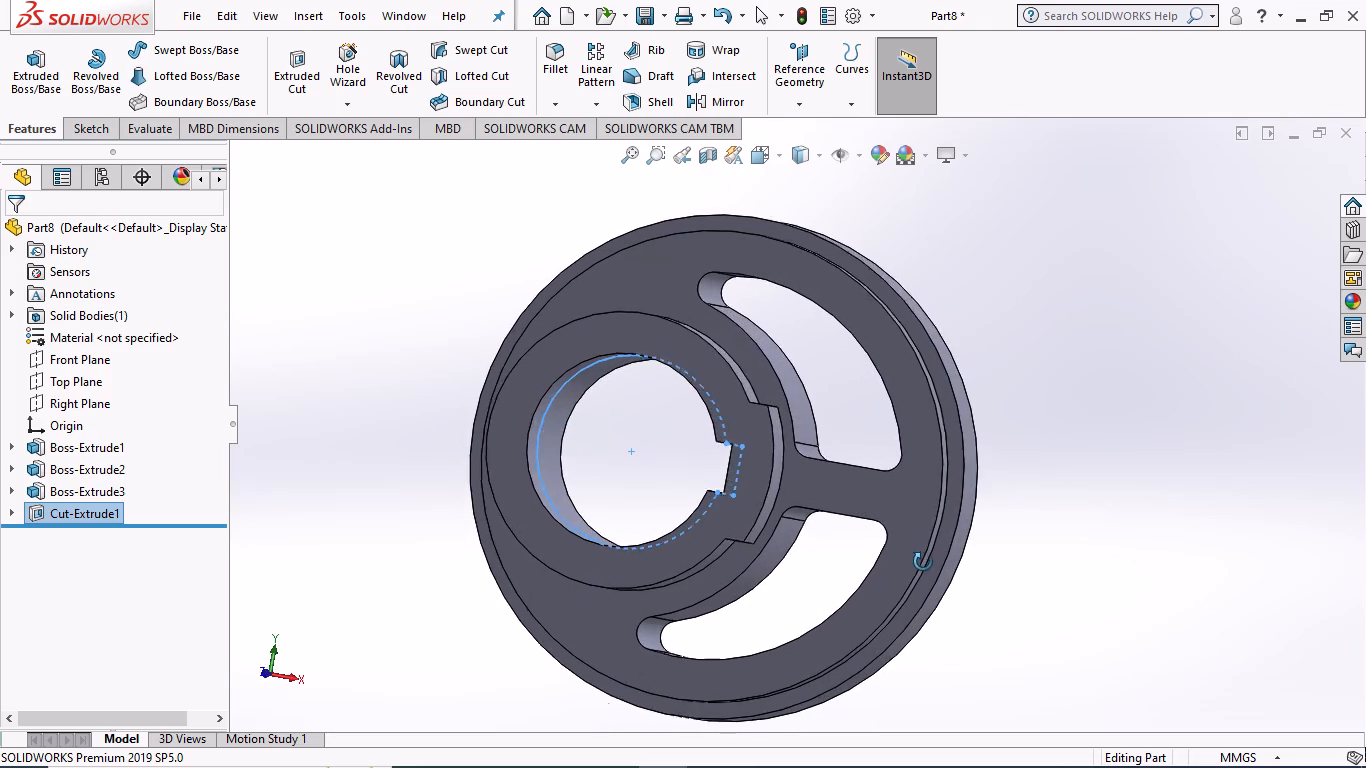
pyautogui.moveTo(923, 562); pyautogui.dragTo(925, 559, button='middle')
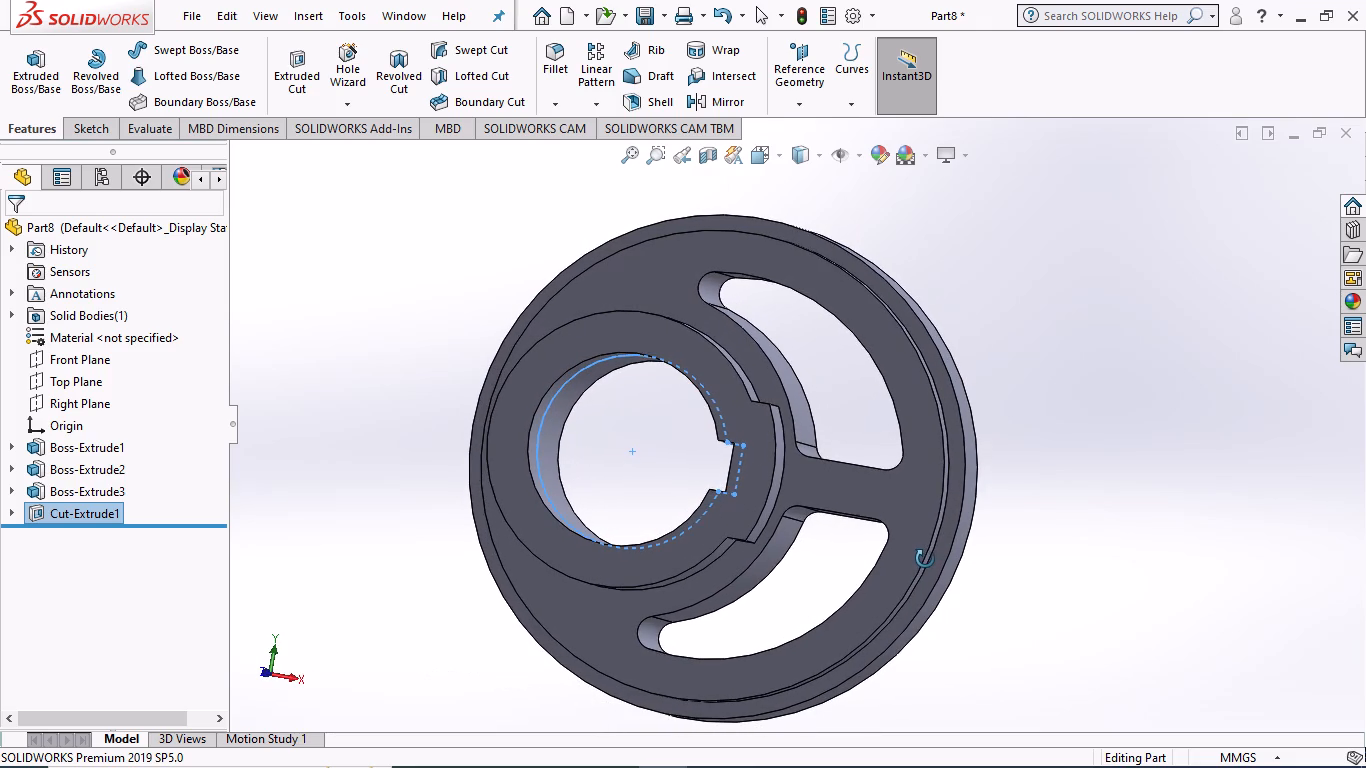
pyautogui.moveTo(925, 559); pyautogui.dragTo(930, 557, button='middle')
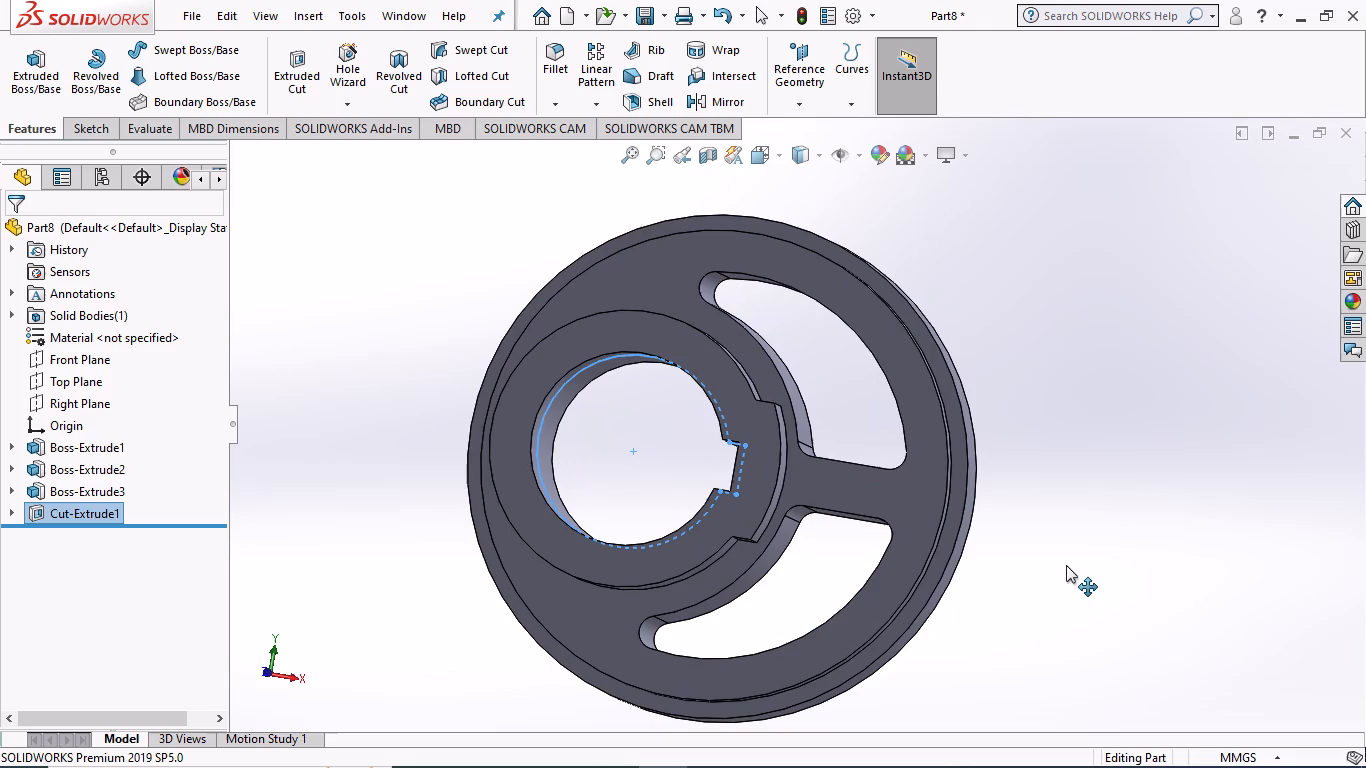
pyautogui.click(1092, 546)
pyautogui.moveTo(1182, 575); pyautogui.dragTo(1154, 597, button='middle')
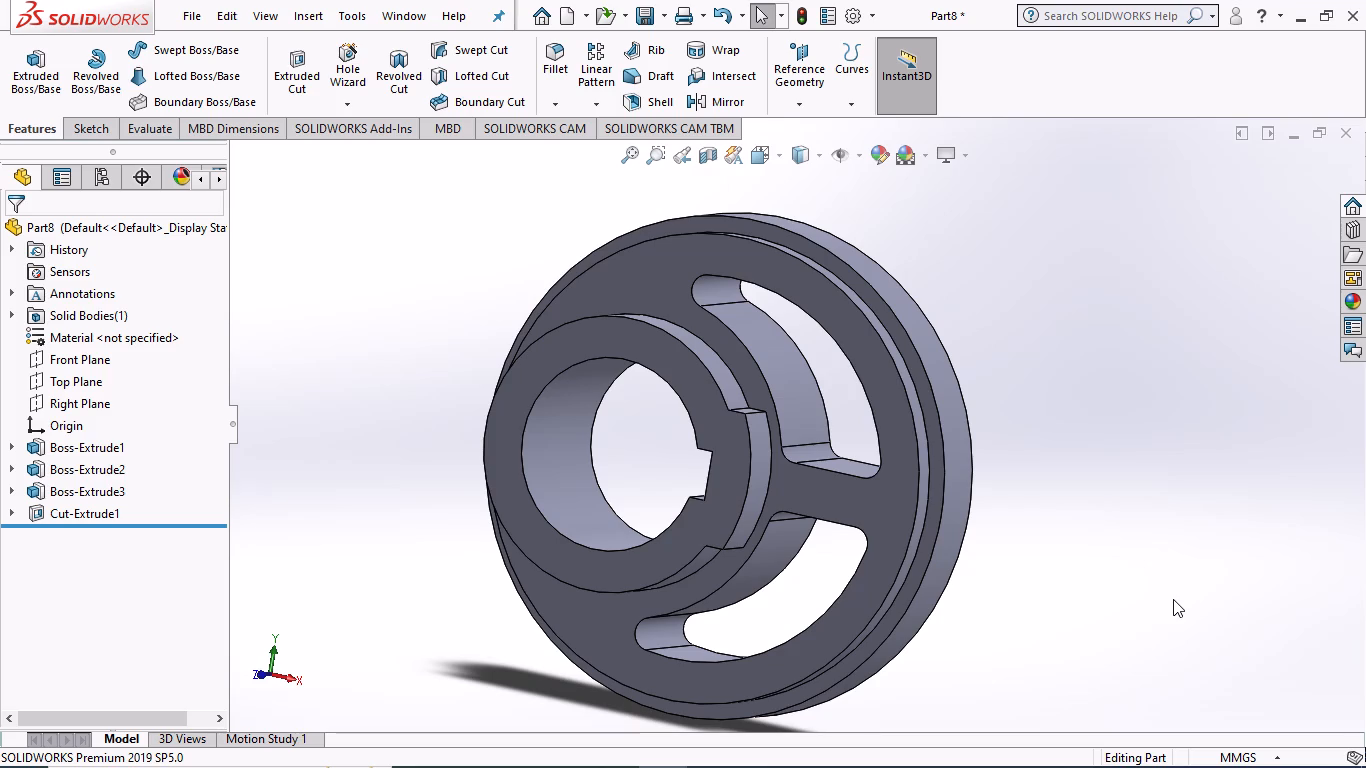
# Fillet the four edges where the hub and its raised keyway section meet the ring's web with a 2 mm radius.
pyautogui.click(560, 62)
pyautogui.moveTo(1114, 523); pyautogui.dragTo(1117, 411, button='middle')
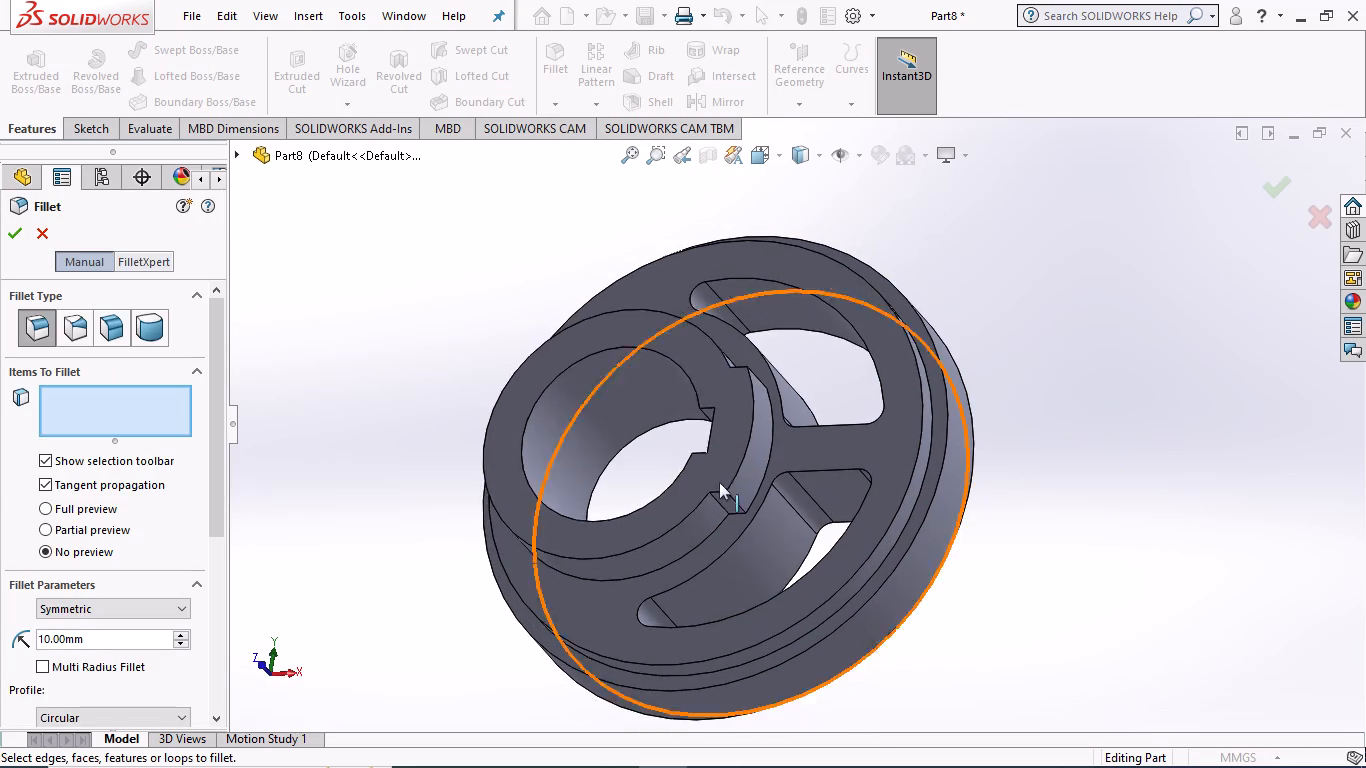
pyautogui.click(699, 545)
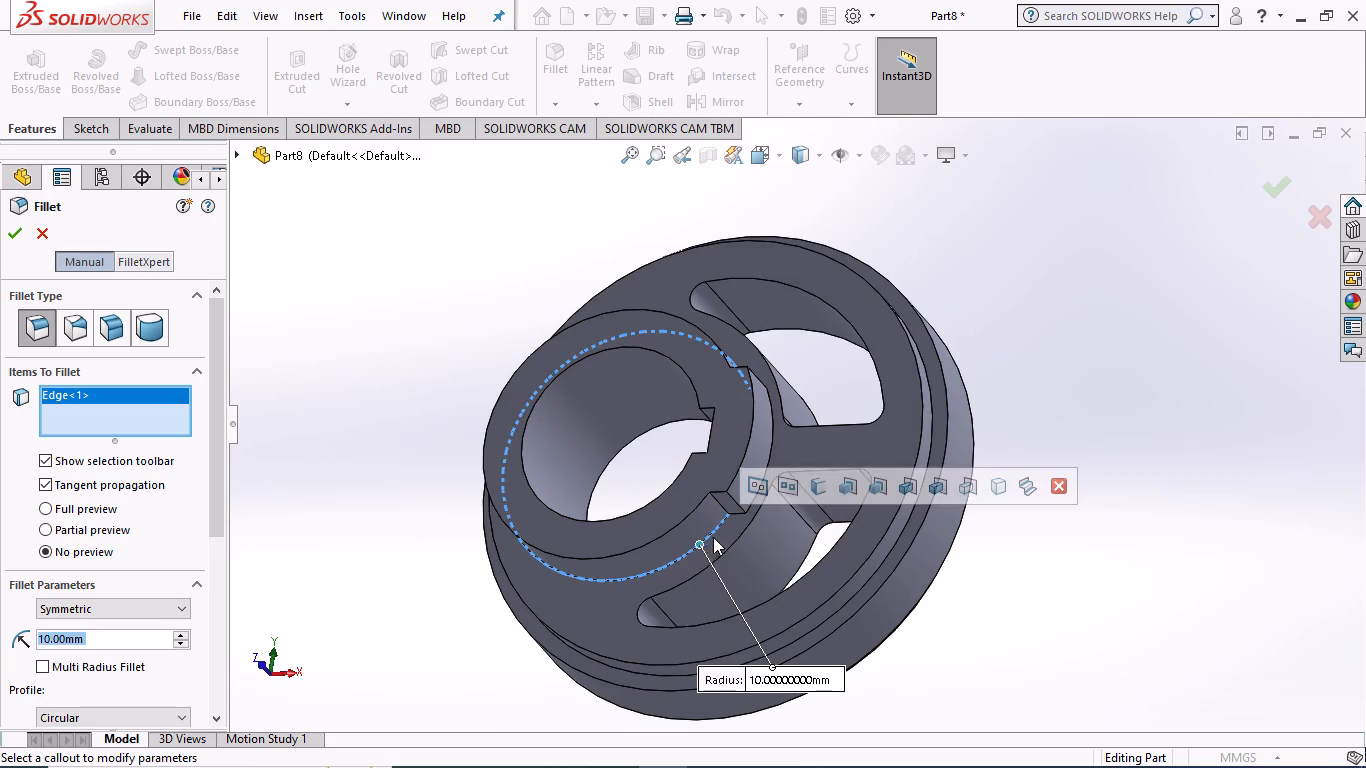
pyautogui.scroll(-4, 749, 515)
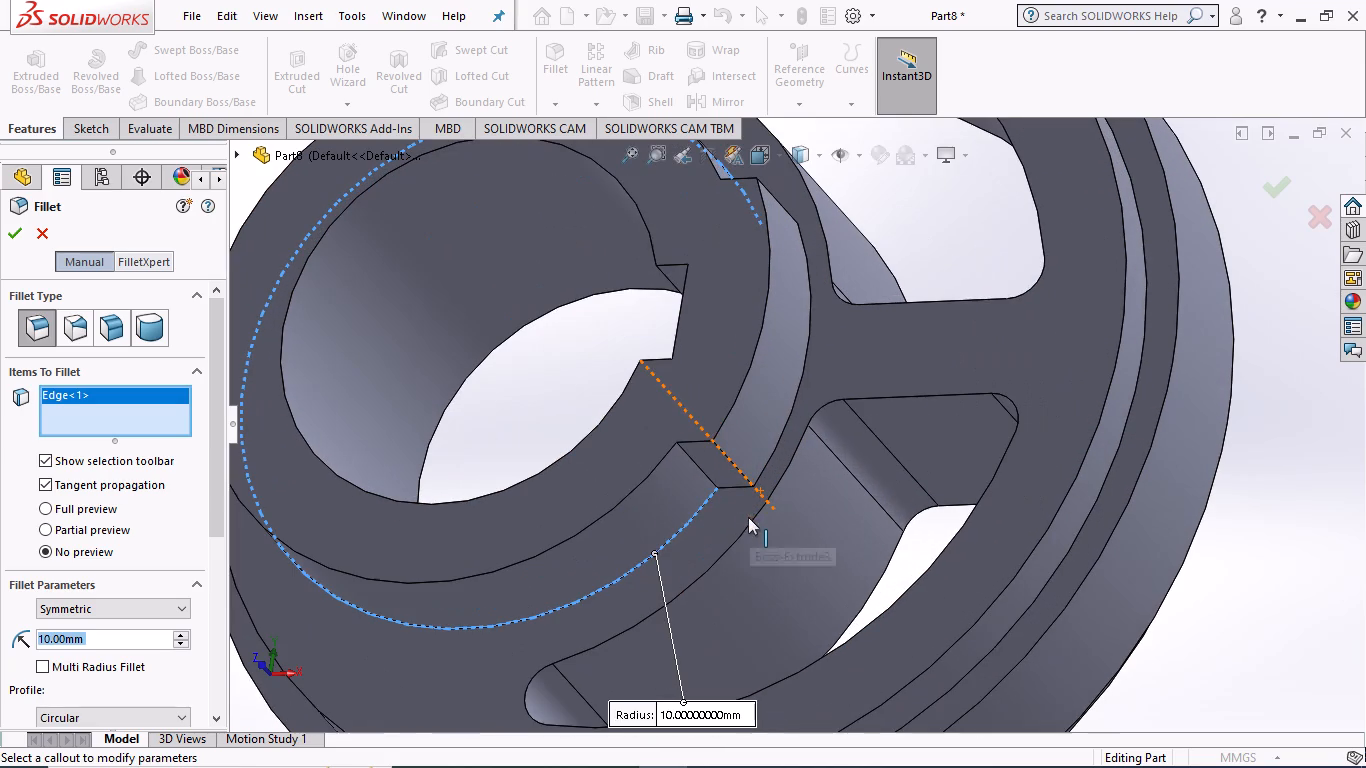
pyautogui.click(724, 487)
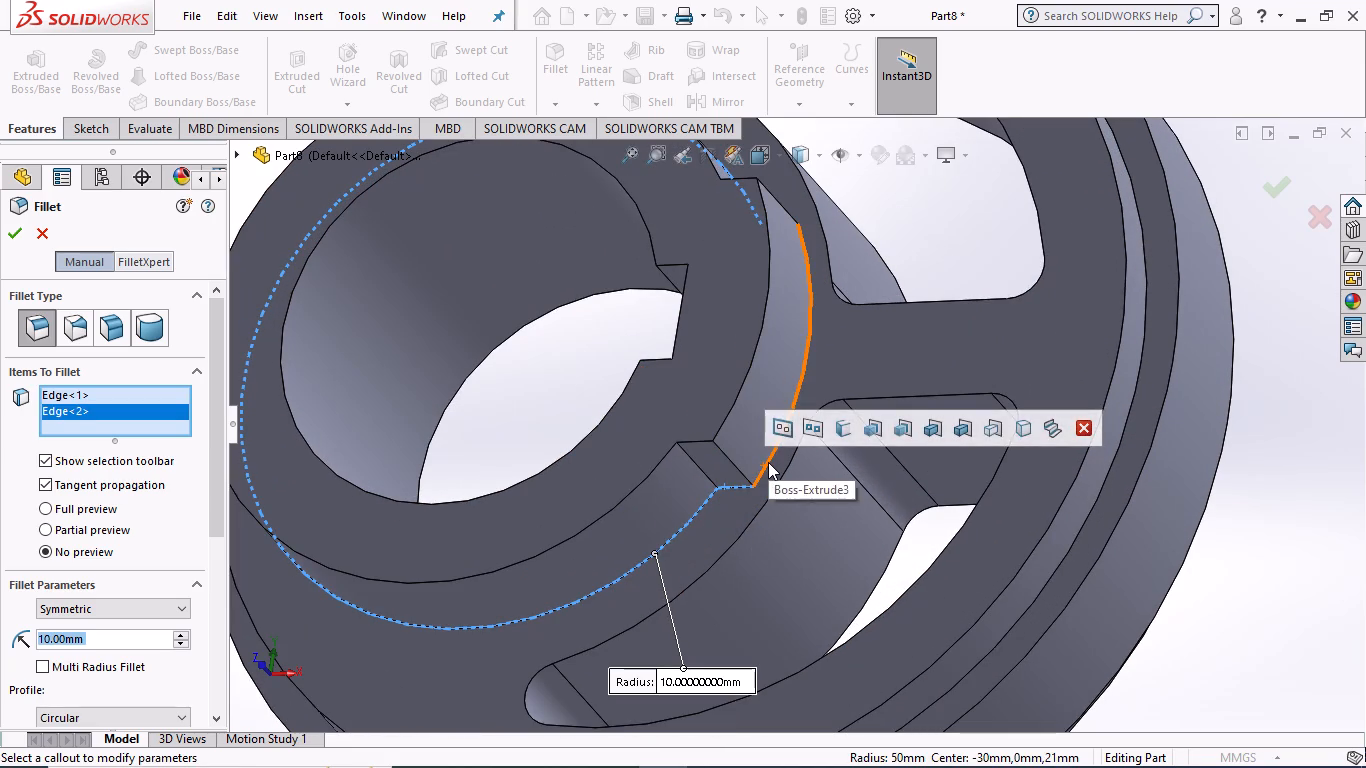
pyautogui.click(768, 462)
pyautogui.scroll(2, 1215, 562)
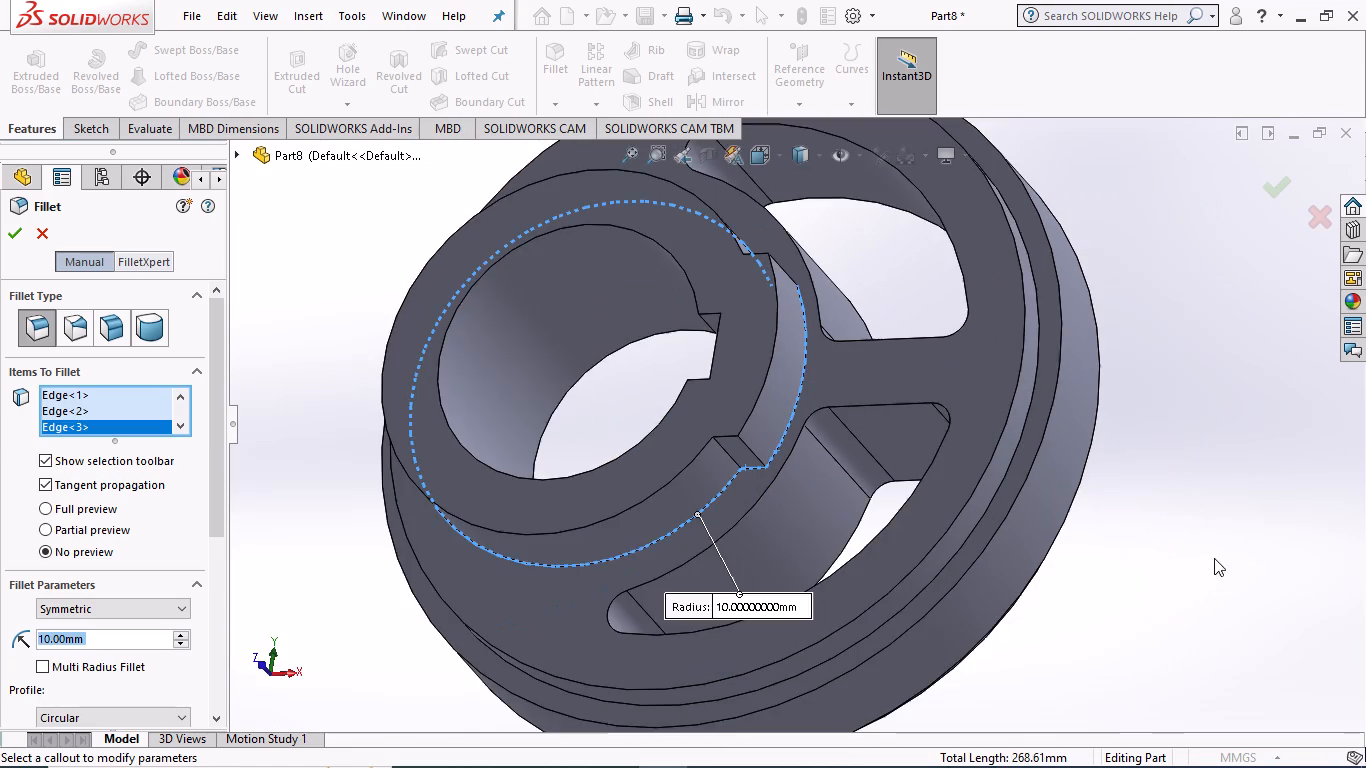
pyautogui.moveTo(1215, 537); pyautogui.dragTo(1151, 701, button='middle')
pyautogui.scroll(-2, 846, 219)
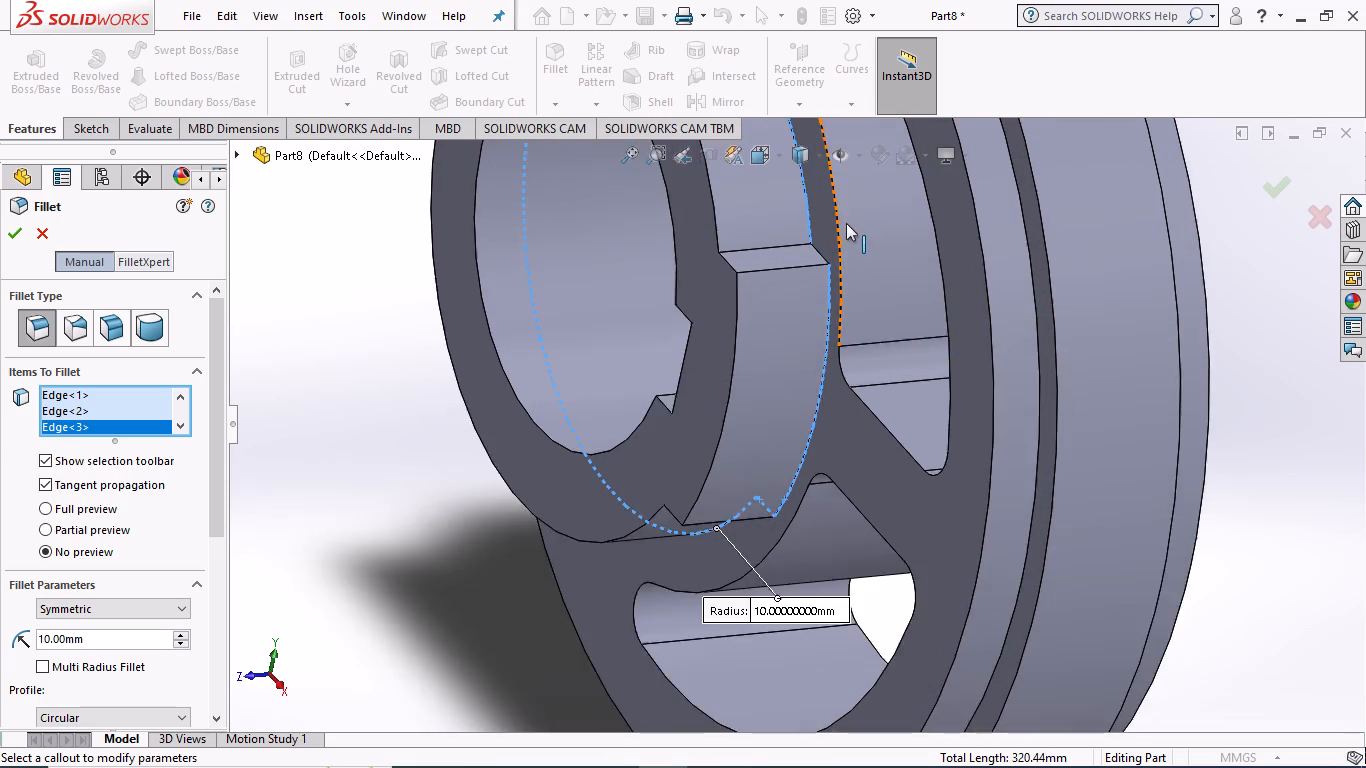
pyautogui.scroll(-2, 846, 223)
pyautogui.click(800, 284)
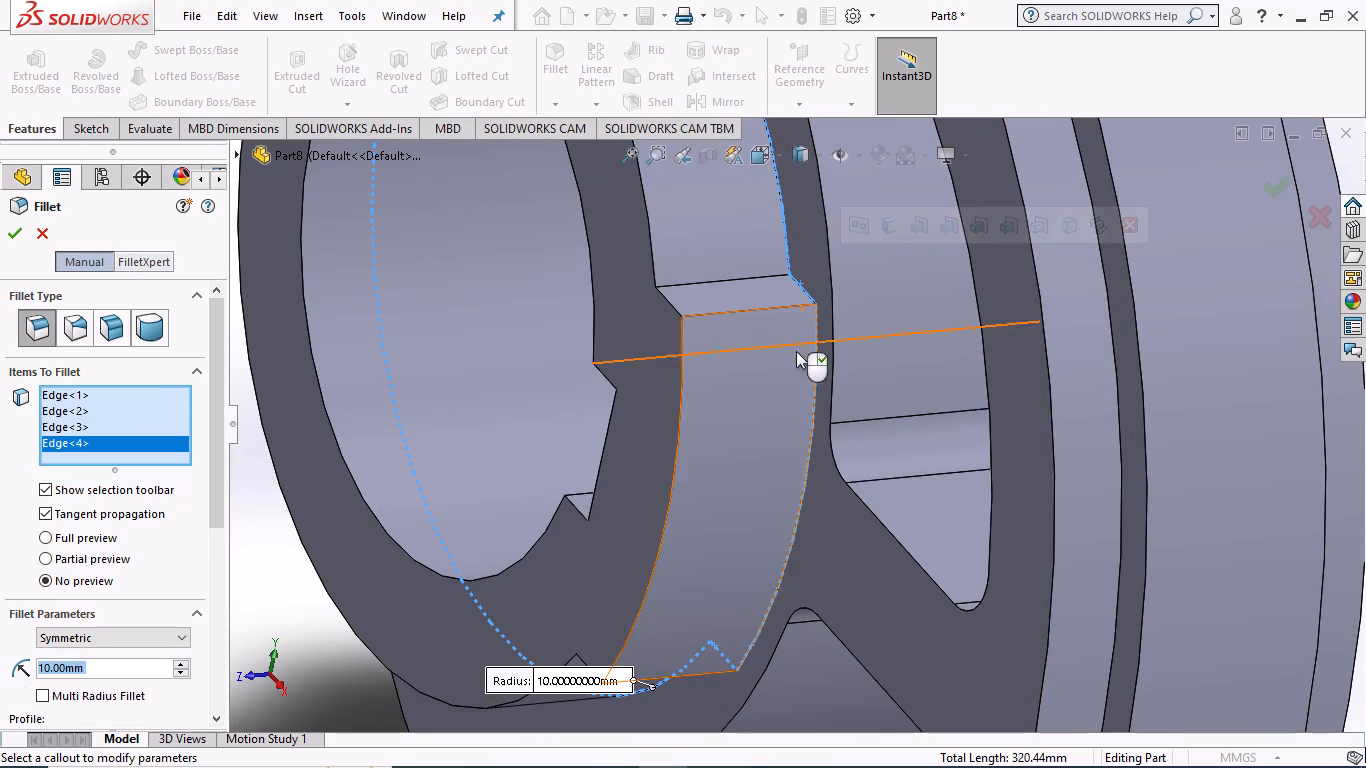
pyautogui.press('2')
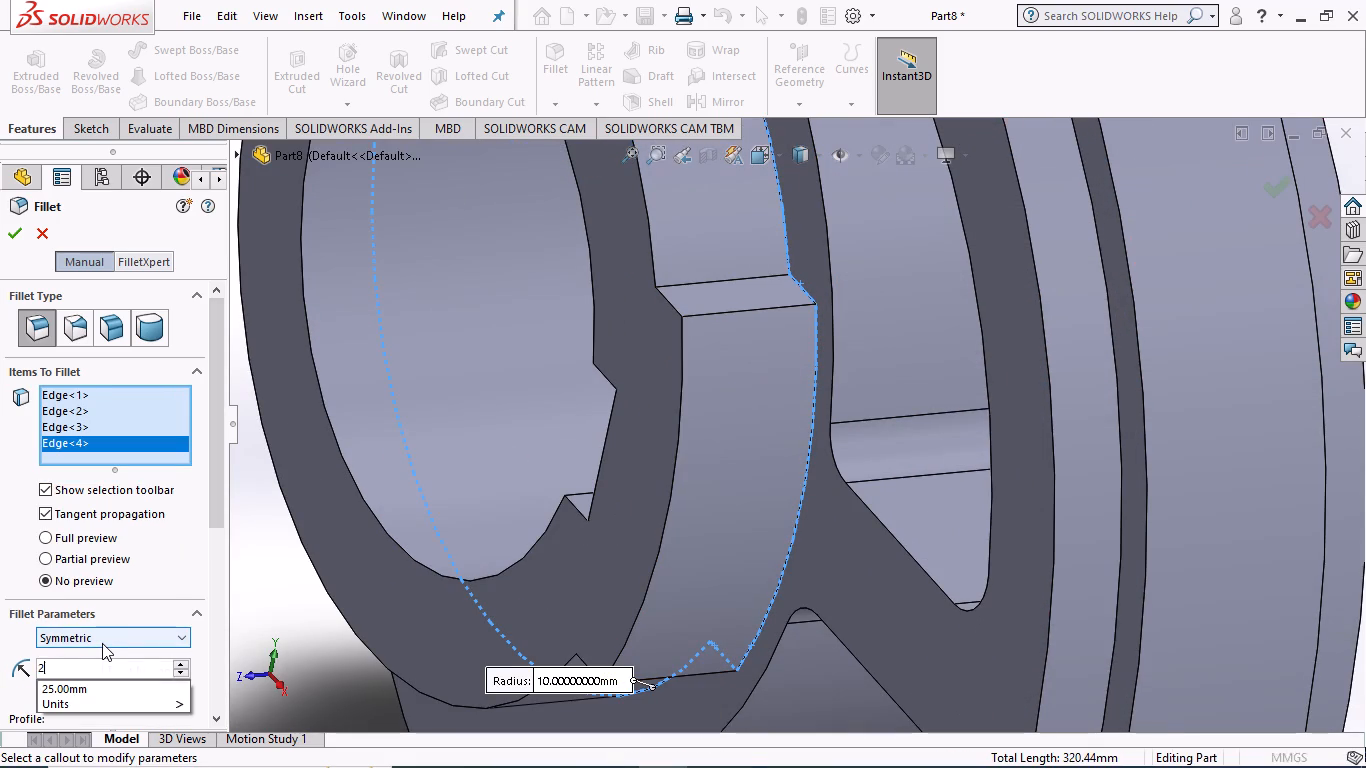
pyautogui.press('Return')
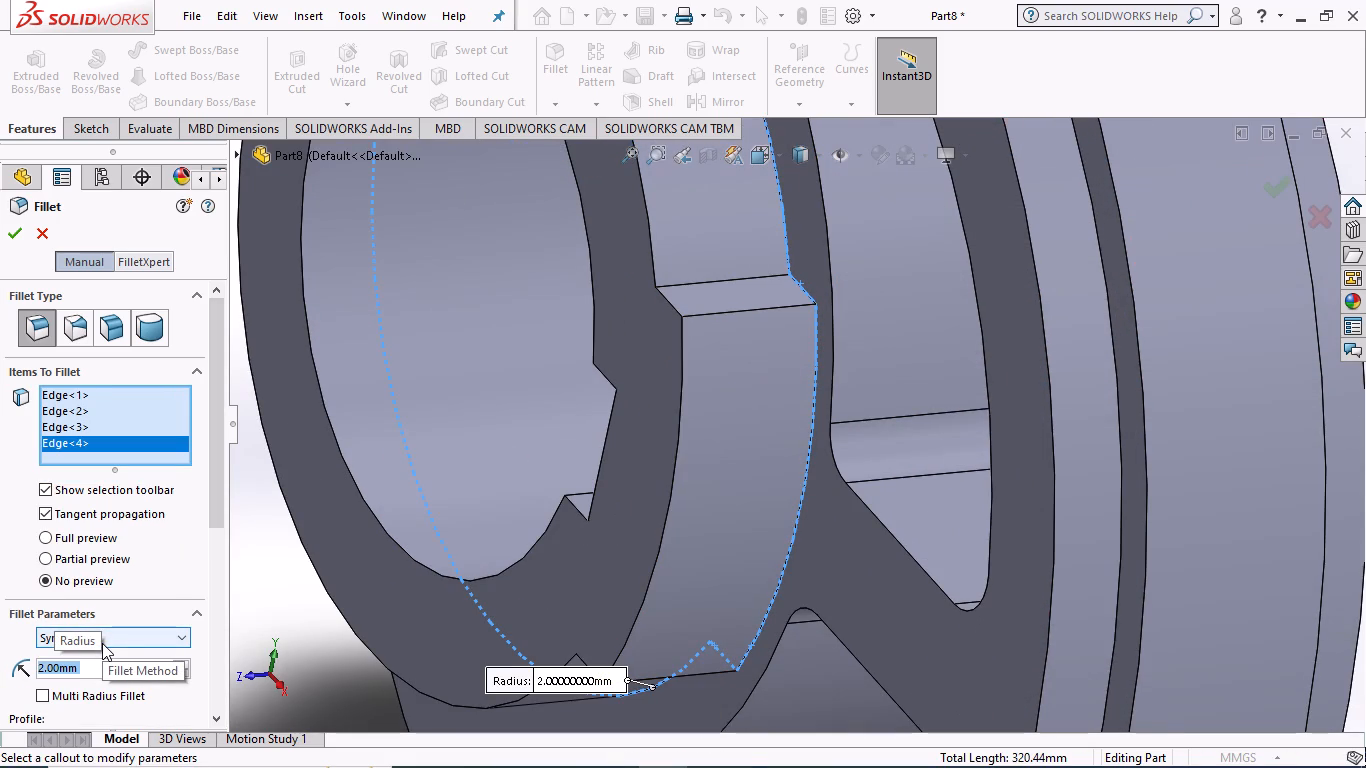
pyautogui.scroll(2, 387, 613)
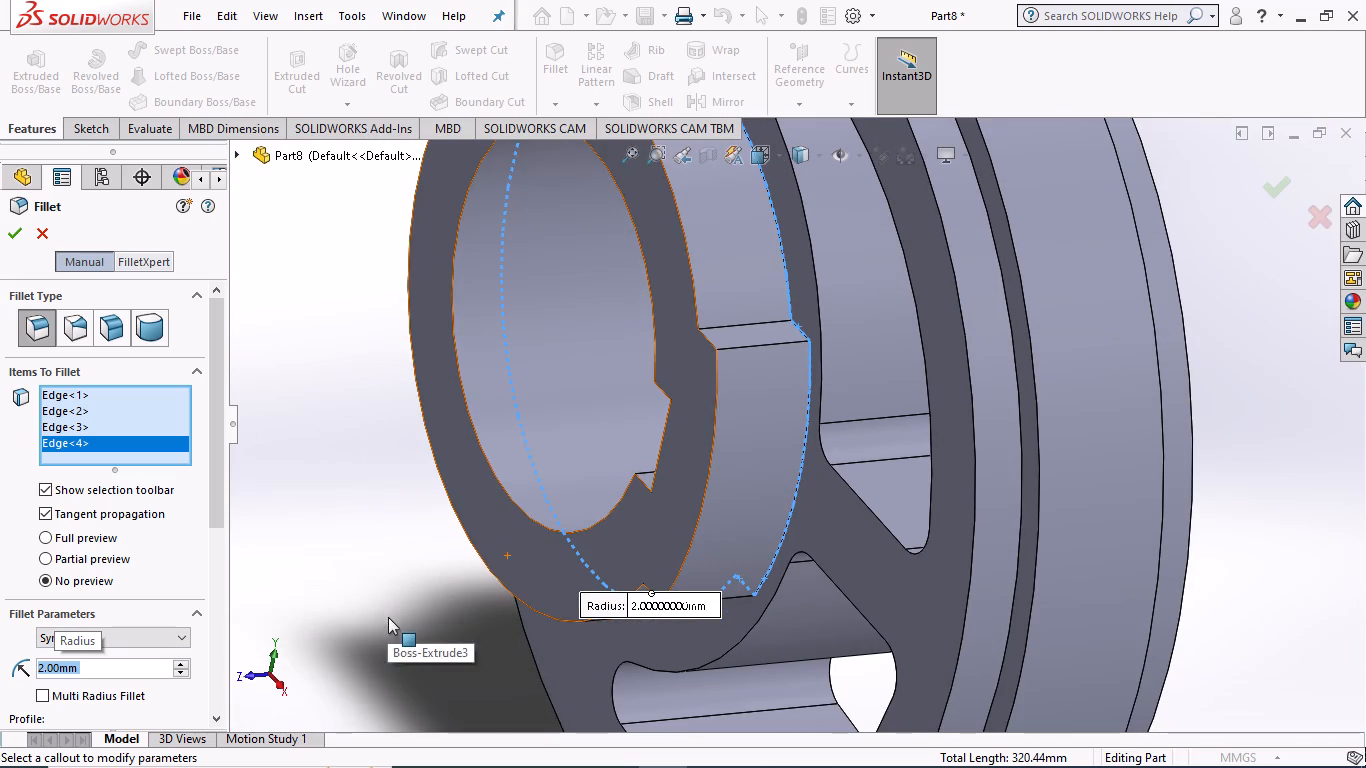
pyautogui.click(9, 229)
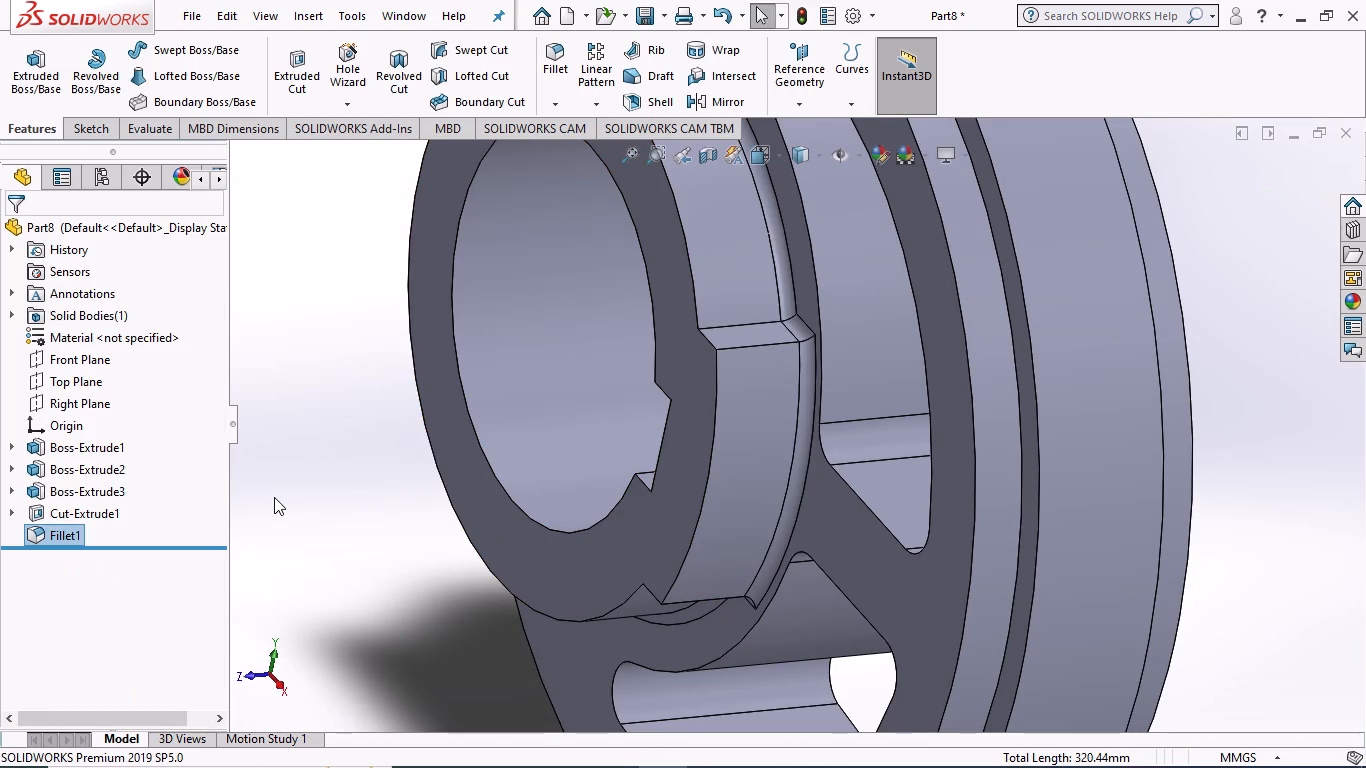
# Examine the filleted hub base, arc-shaped openings and keyed bore of the ring part from all sides.
pyautogui.scroll(1, 274, 497)
pyautogui.moveTo(273, 497); pyautogui.dragTo(369, 376, button='middle')
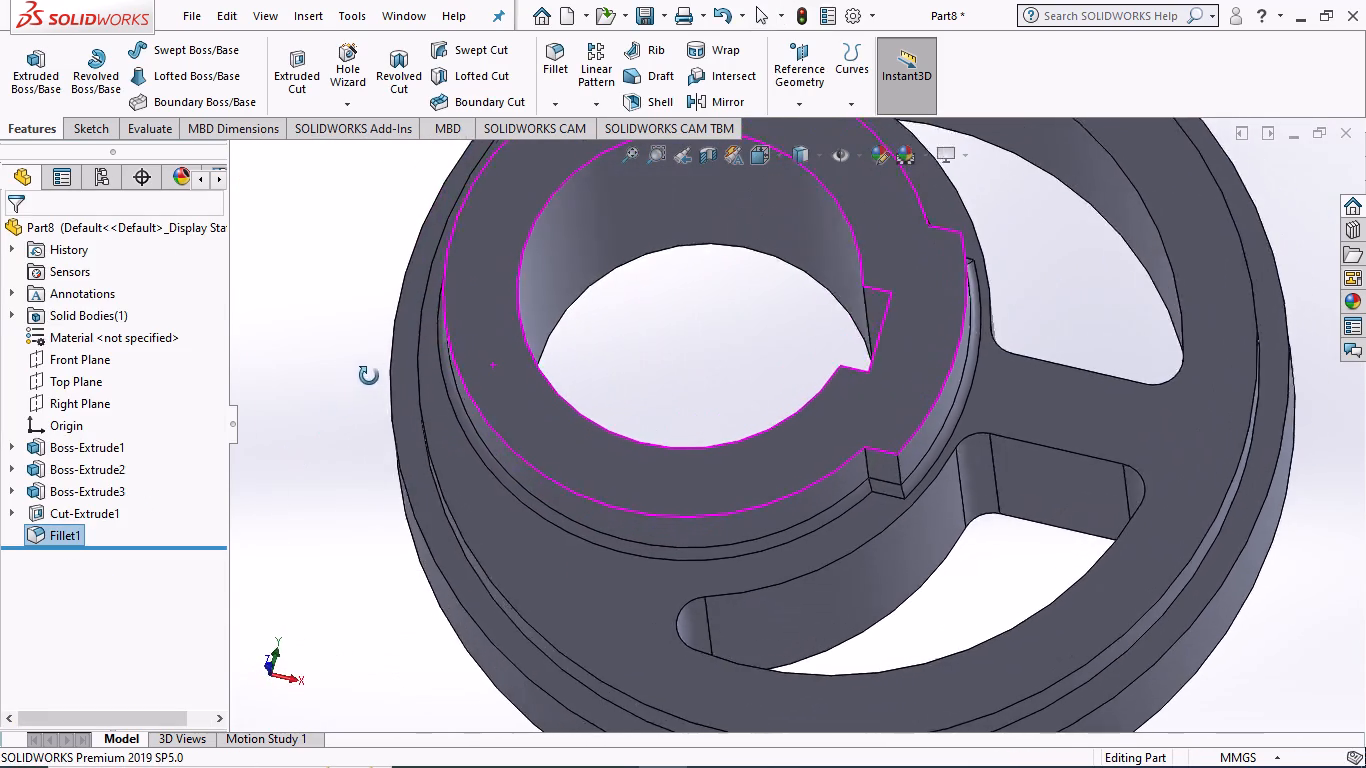
pyautogui.moveTo(369, 376); pyautogui.dragTo(460, 338, button='middle')
pyautogui.scroll(1, 460, 340)
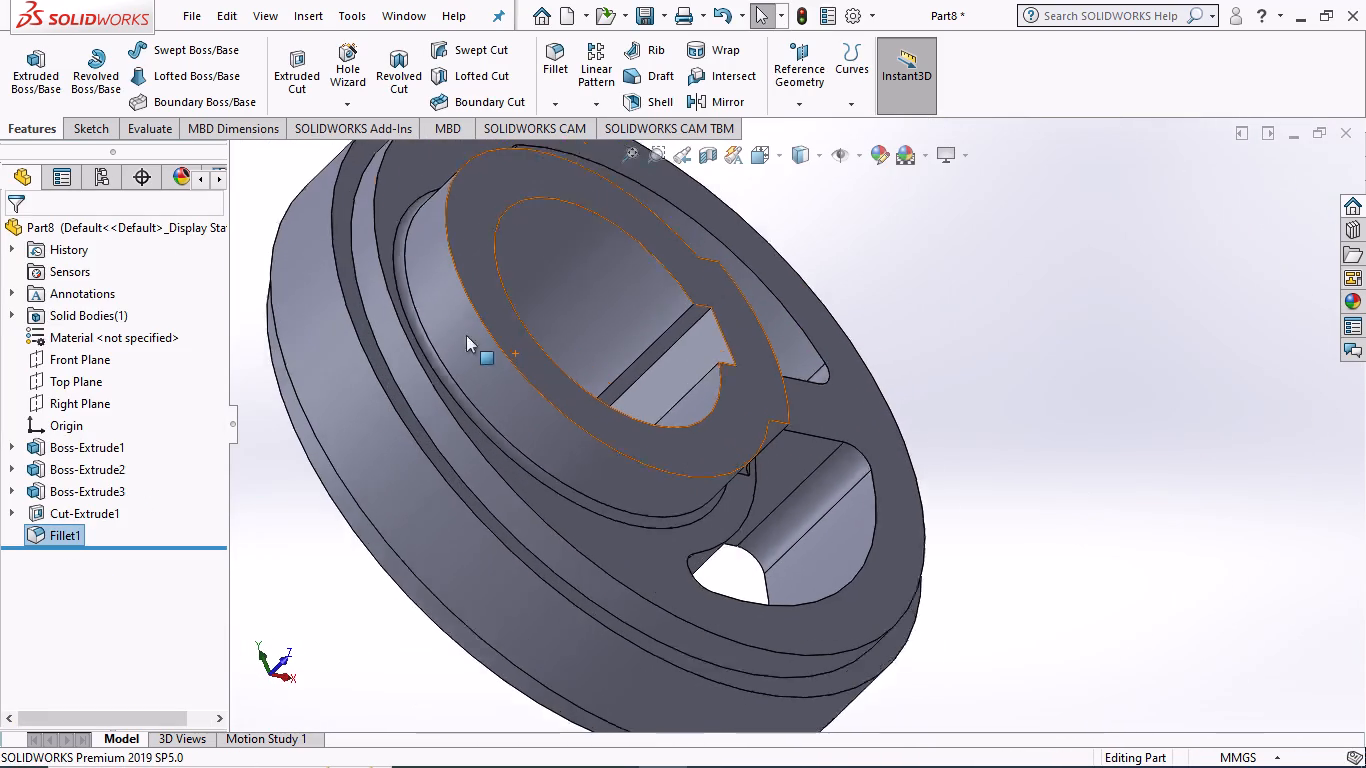
pyautogui.scroll(1, 466, 335)
pyautogui.scroll(2, 844, 448)
pyautogui.scroll(1, 1059, 453)
pyautogui.moveTo(1059, 453); pyautogui.dragTo(871, 620, button='middle')
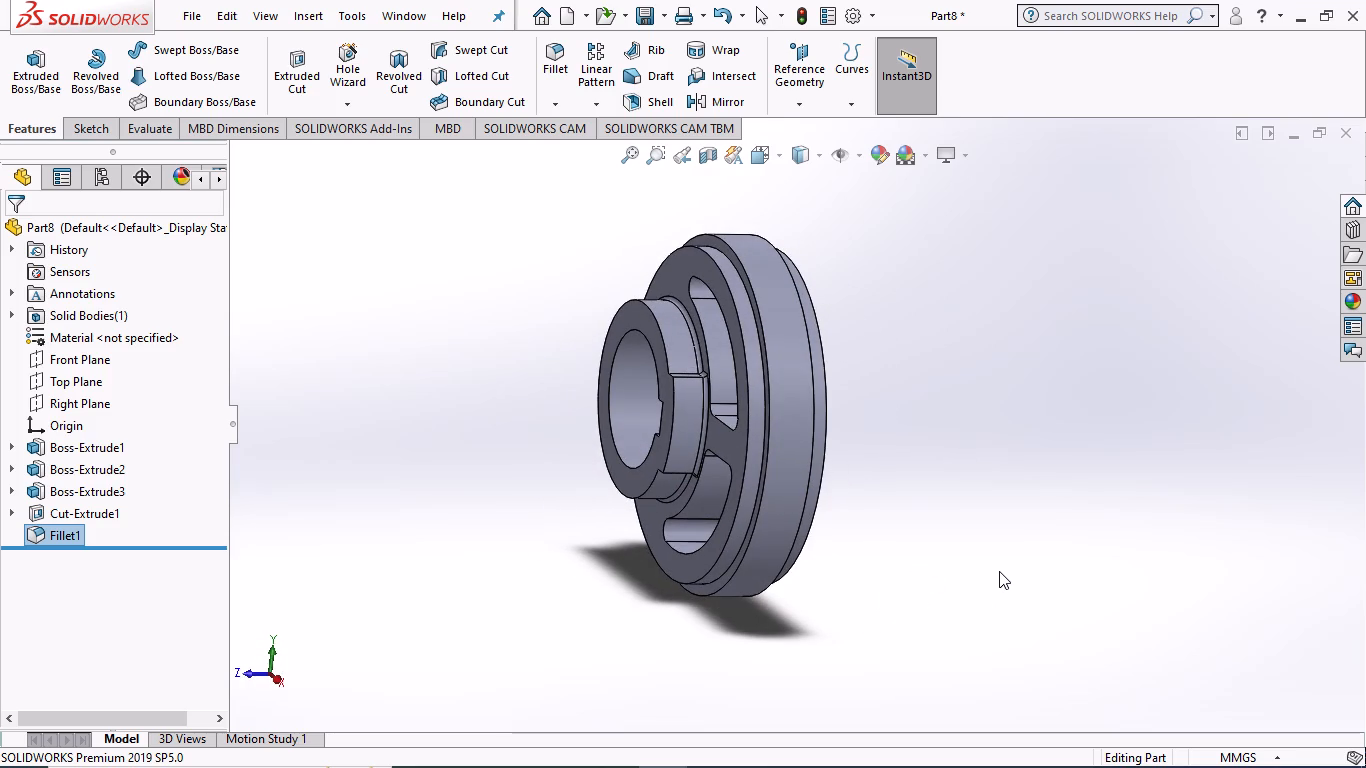
pyautogui.scroll(-3, 690, 374)
pyautogui.scroll(2, 689, 373)
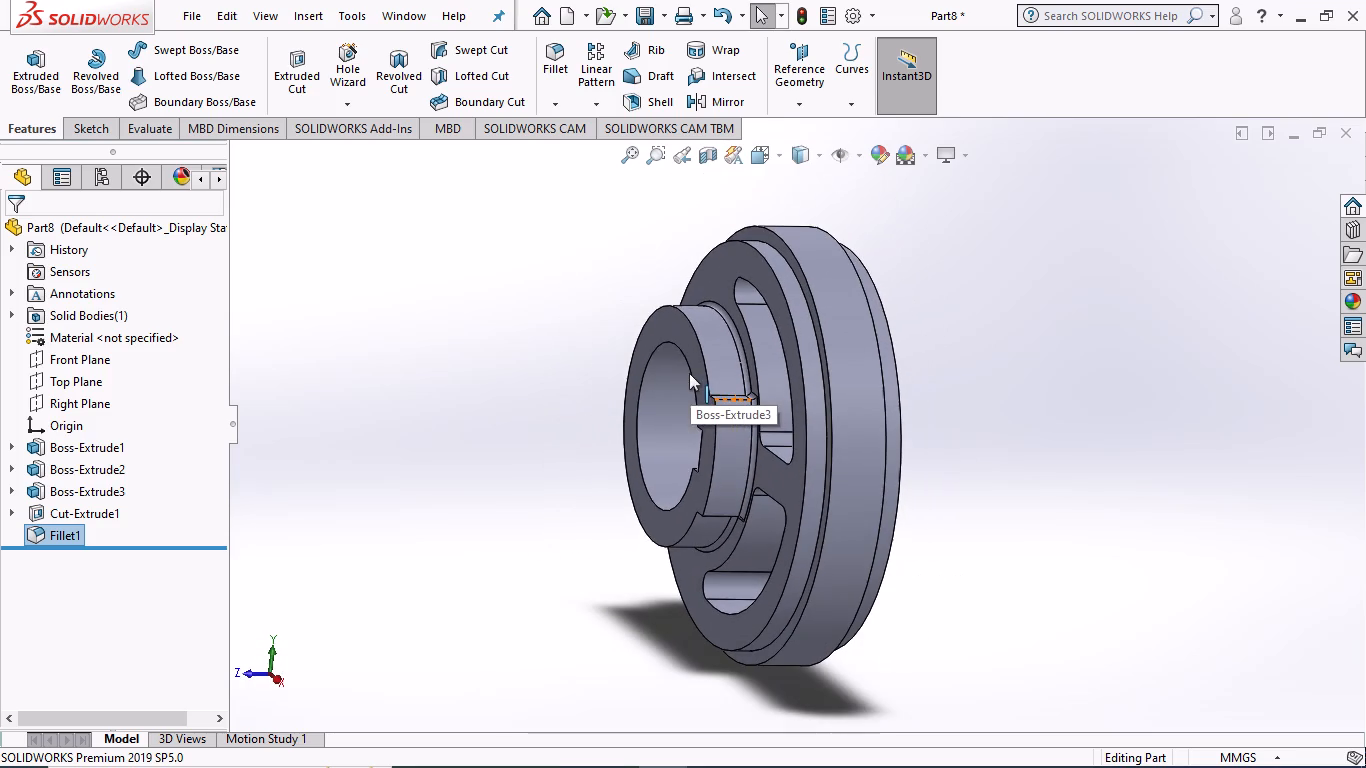
pyautogui.moveTo(469, 430); pyautogui.dragTo(583, 394, button='middle')
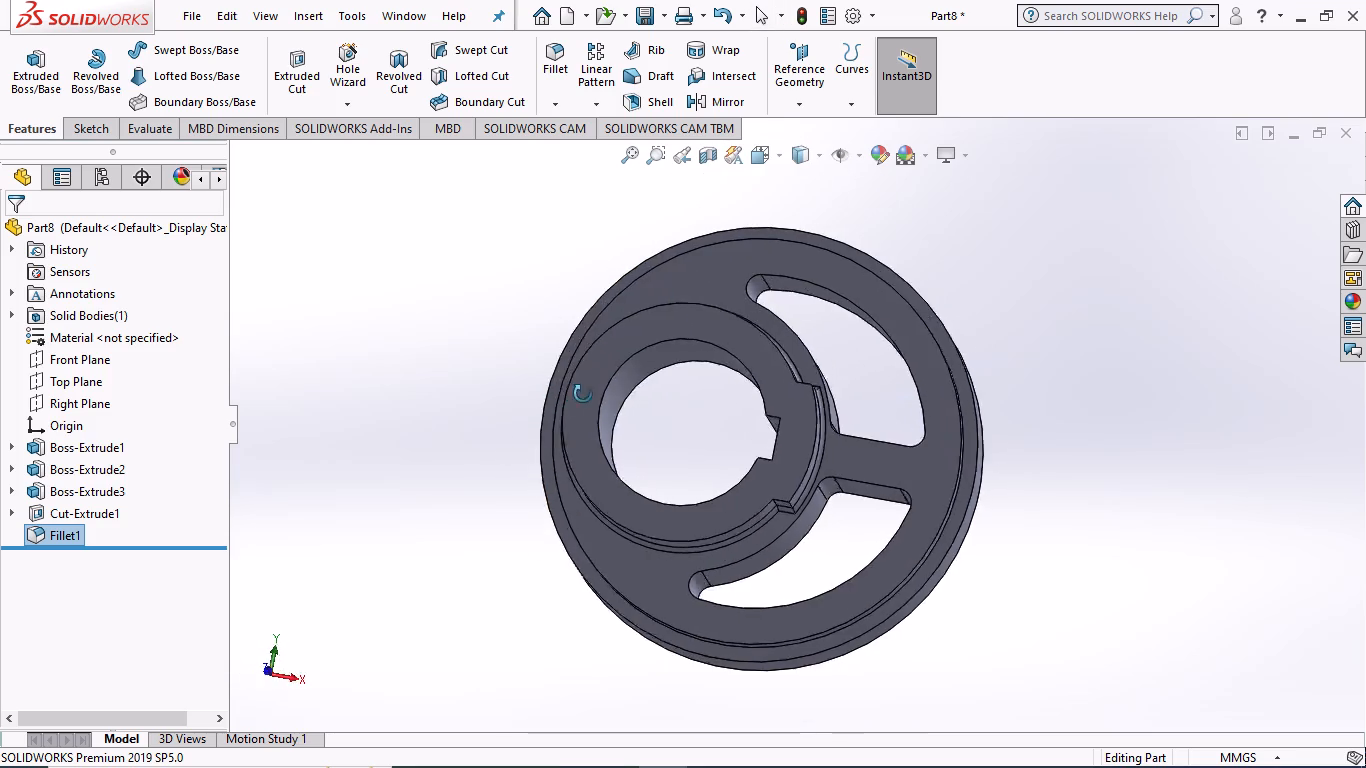
pyautogui.moveTo(583, 394); pyautogui.dragTo(975, 421, button='middle')
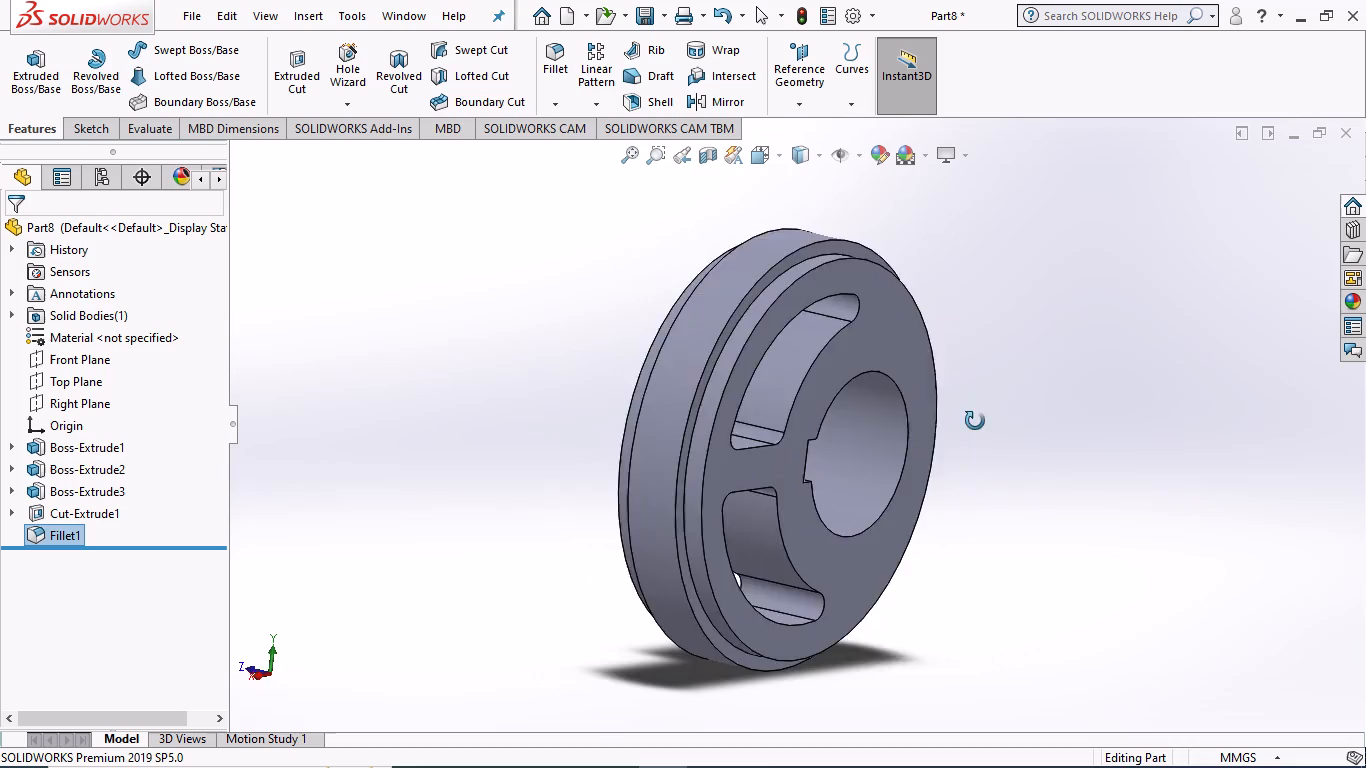
pyautogui.moveTo(975, 421); pyautogui.dragTo(1037, 613, button='middle')
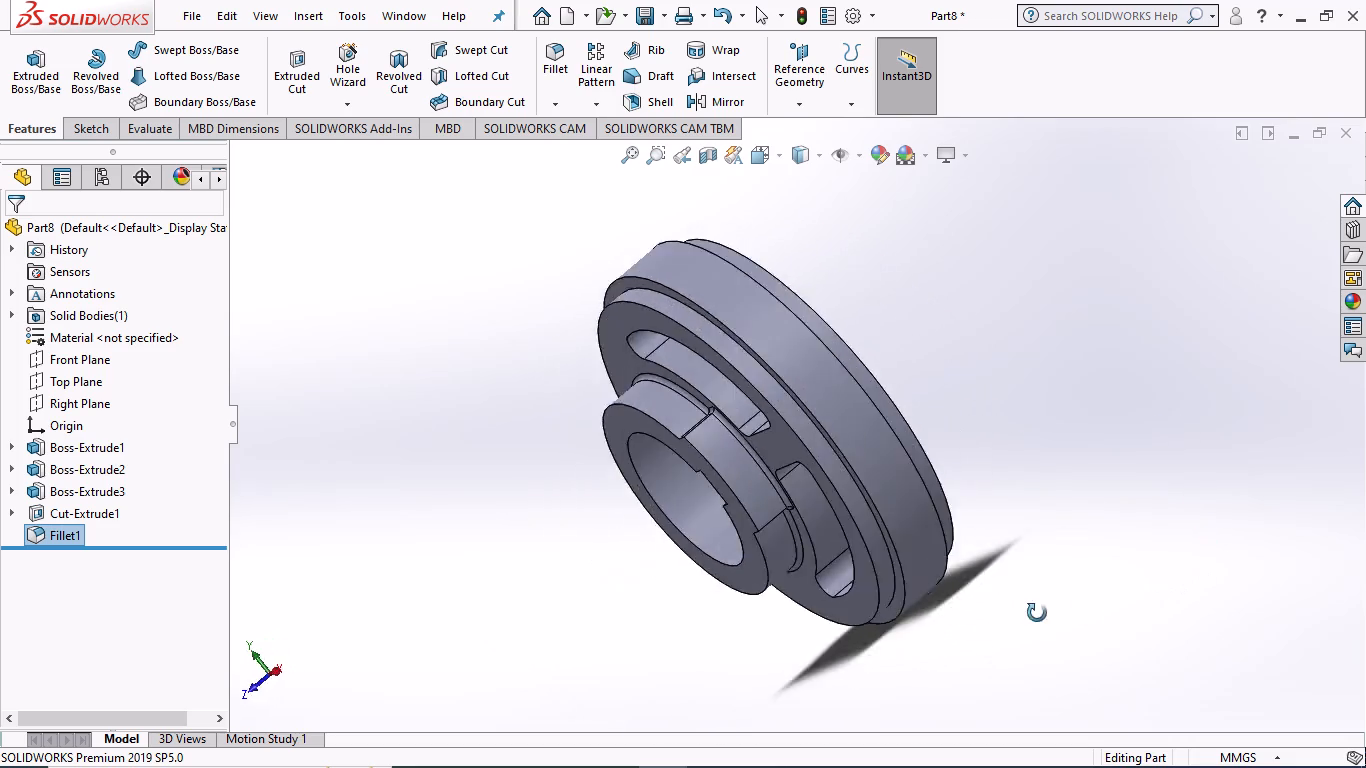
pyautogui.moveTo(1037, 613); pyautogui.dragTo(469, 621, button='middle')
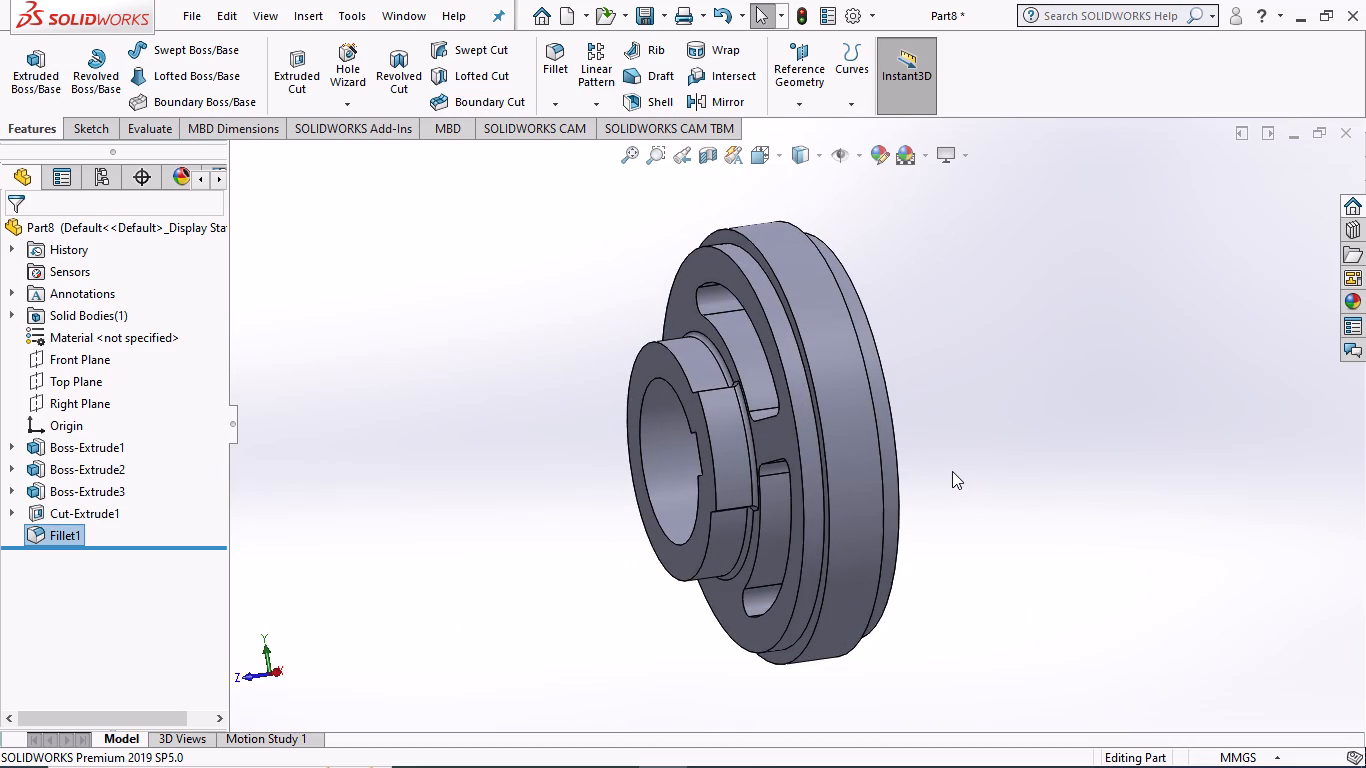
pyautogui.scroll(-4, 799, 431)
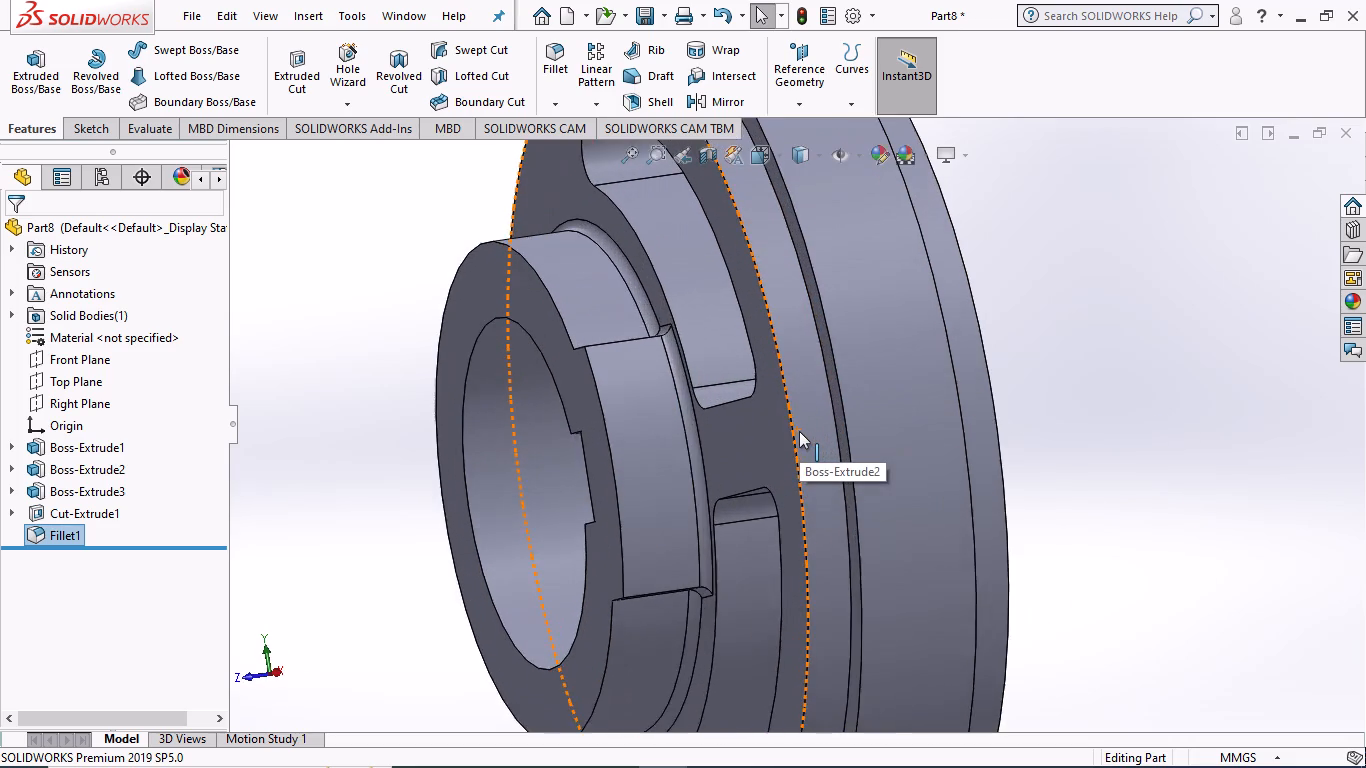
pyautogui.scroll(6, 799, 431)
pyautogui.moveTo(590, 404); pyautogui.dragTo(839, 371, button='middle')
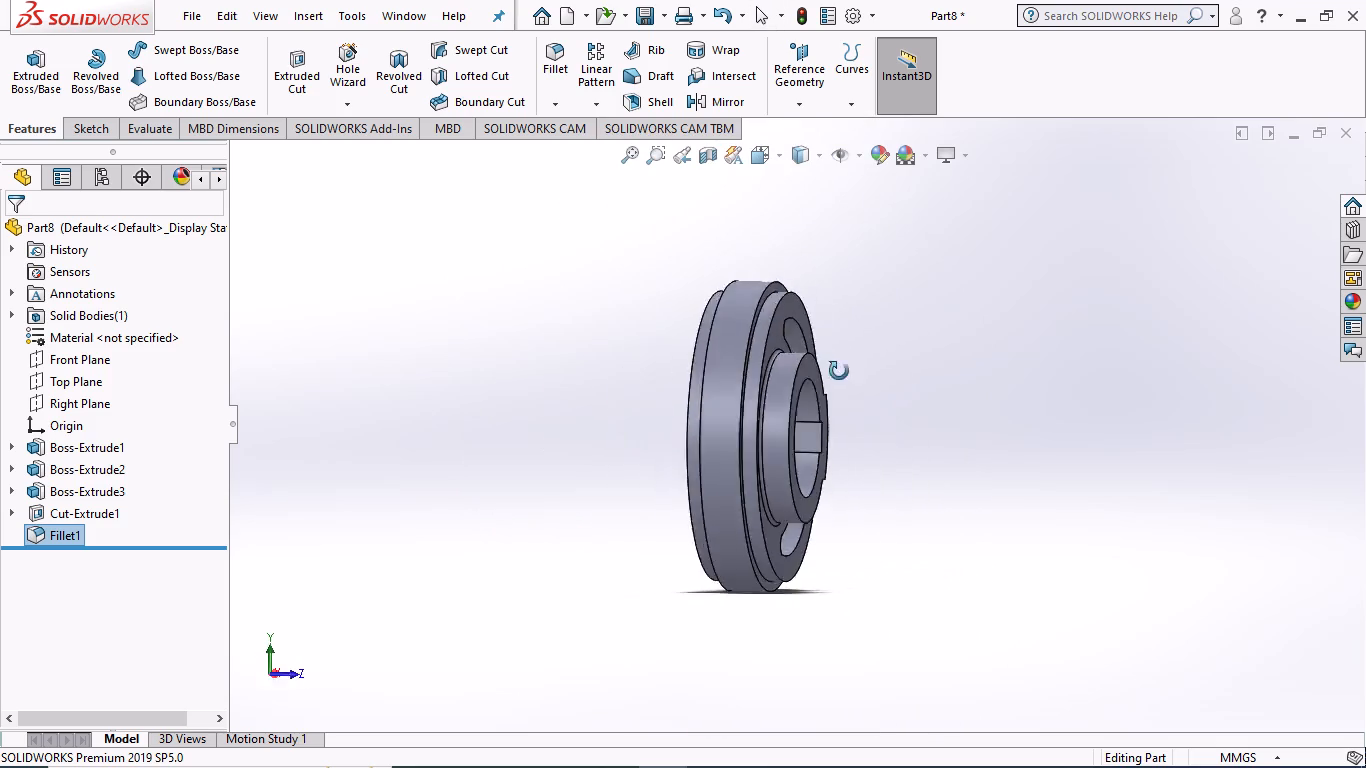
pyautogui.moveTo(839, 371); pyautogui.dragTo(1249, 407, button='middle')
pyautogui.moveTo(1044, 425); pyautogui.dragTo(1107, 424, button='middle')
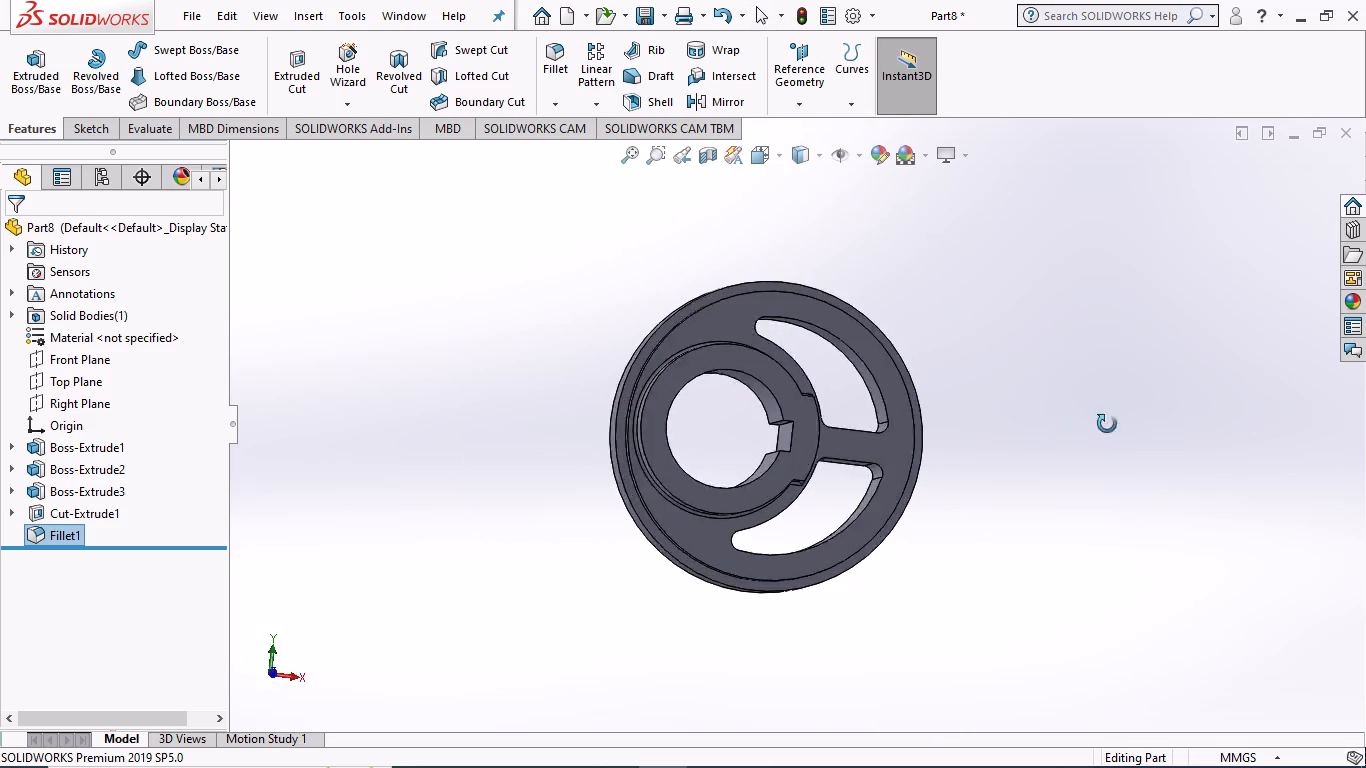
pyautogui.moveTo(1107, 424); pyautogui.dragTo(505, 540, button='middle')
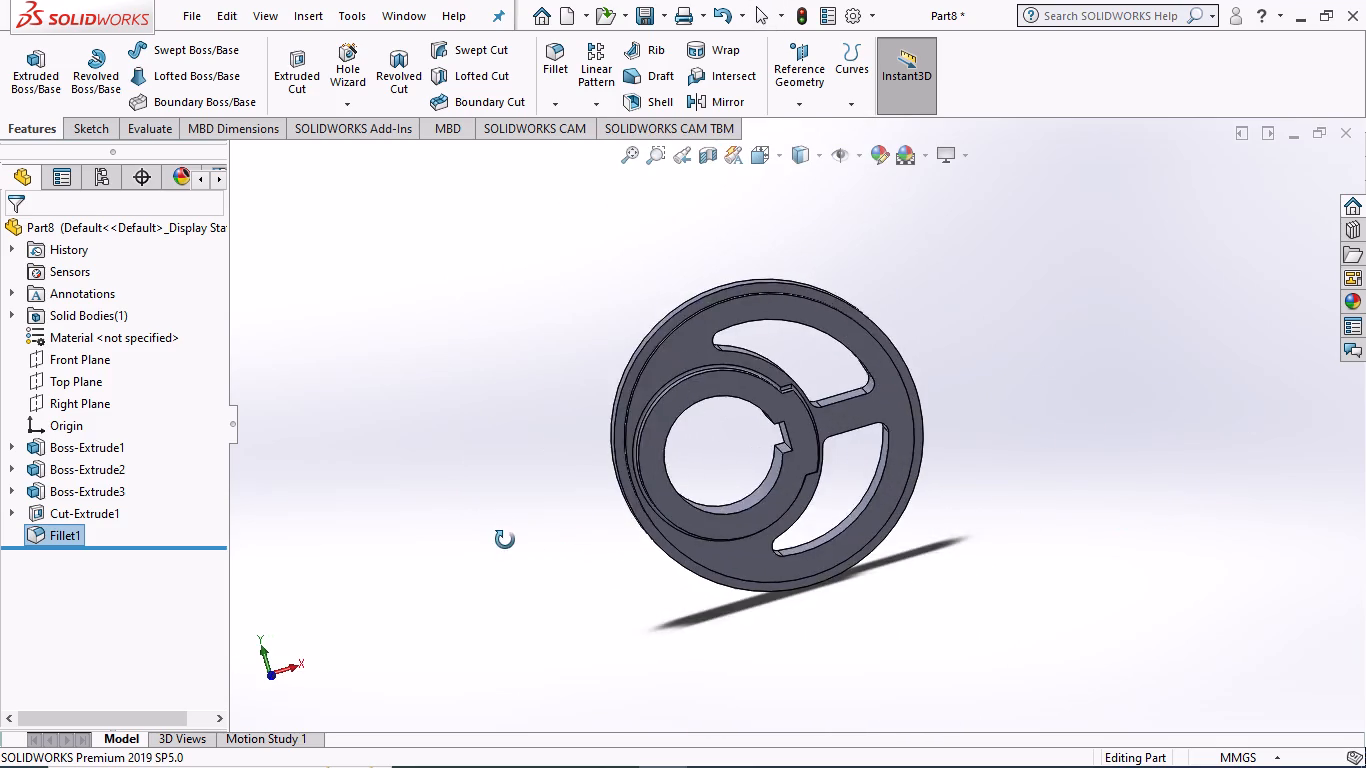
pyautogui.moveTo(505, 540); pyautogui.dragTo(490, 535, button='middle')
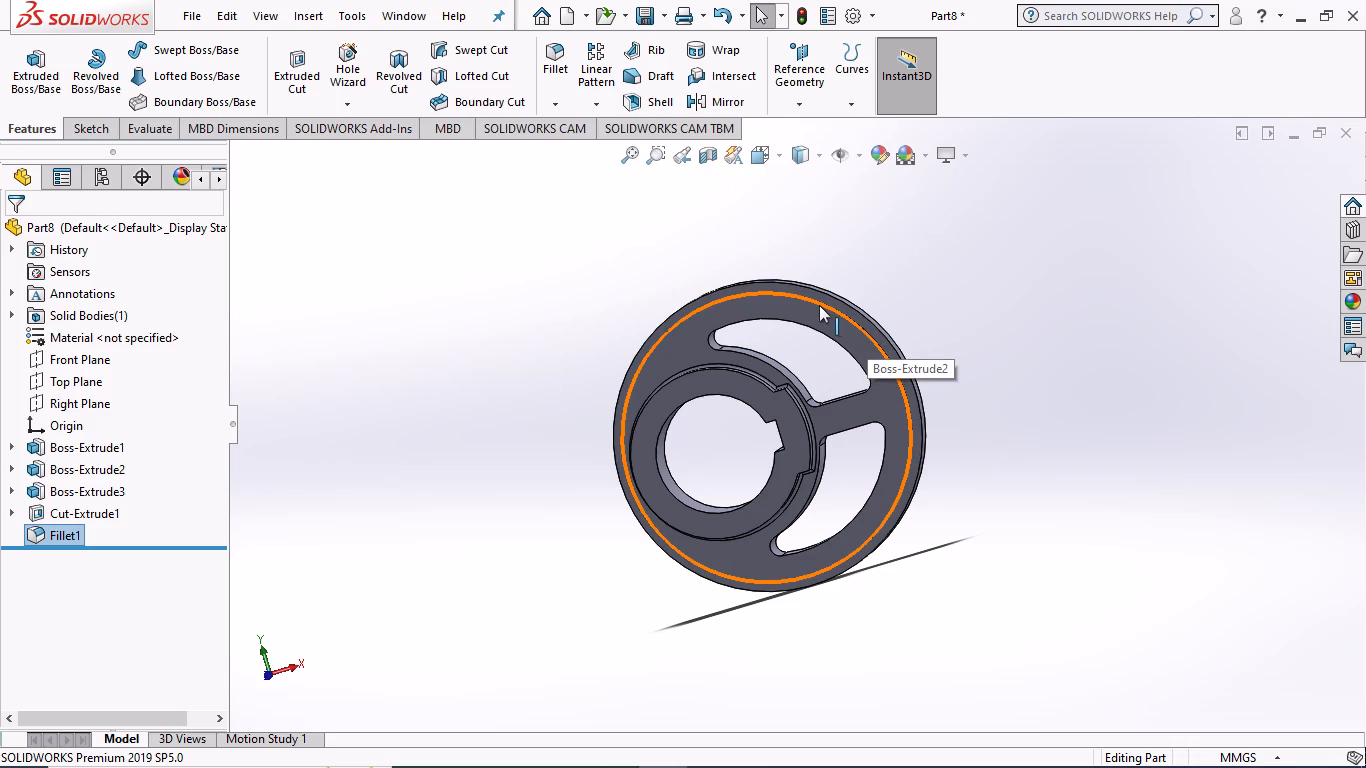
pyautogui.scroll(-2, 819, 305)
pyautogui.scroll(-2, 807, 415)
pyautogui.scroll(4, 805, 440)
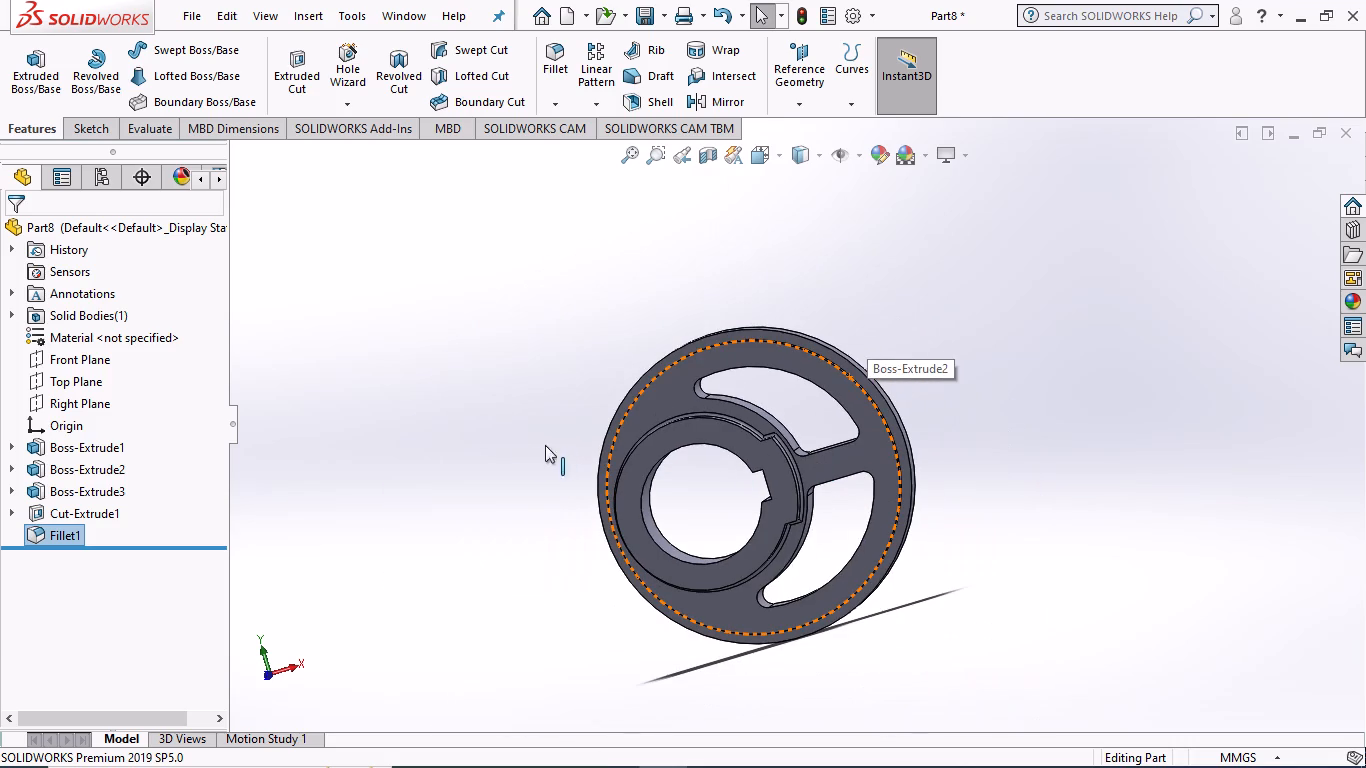
pyautogui.moveTo(464, 428); pyautogui.dragTo(988, 417, button='middle')
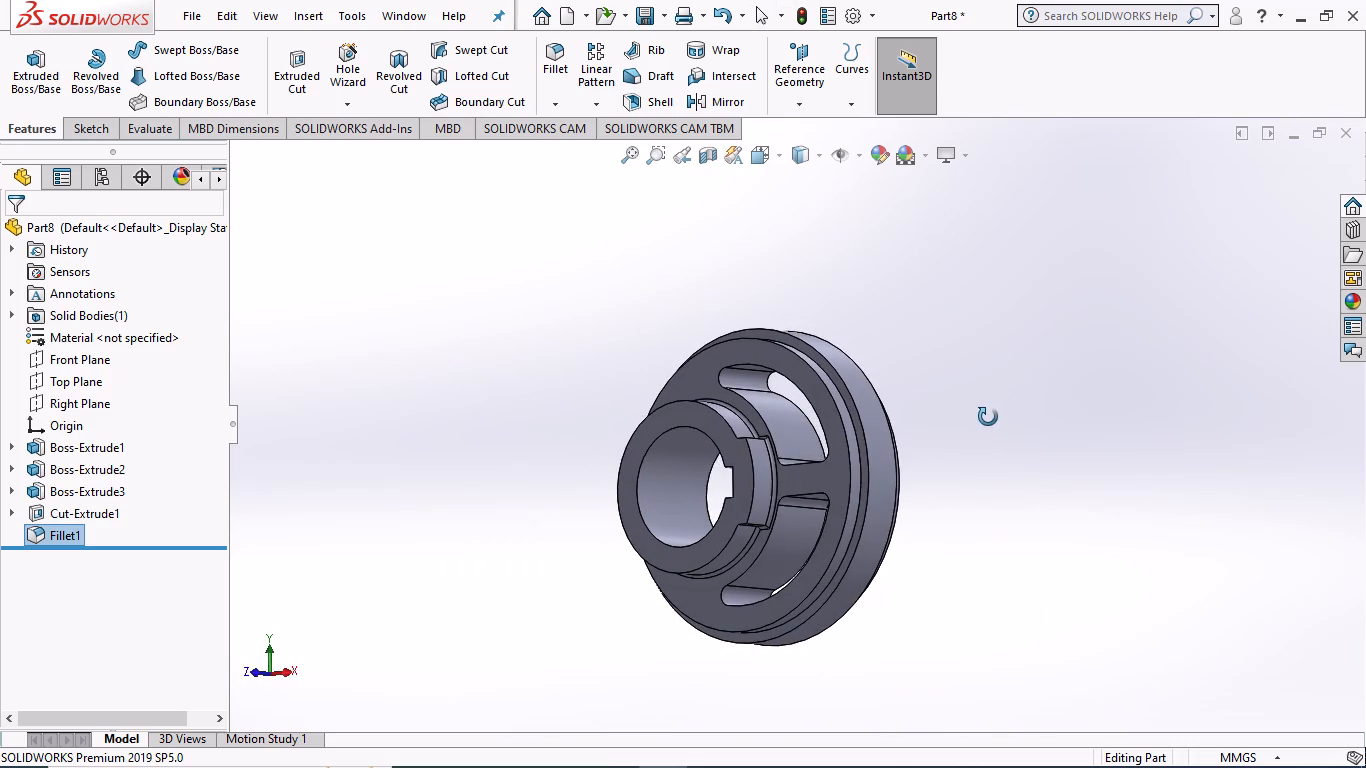
pyautogui.moveTo(988, 417); pyautogui.dragTo(522, 544, button='middle')
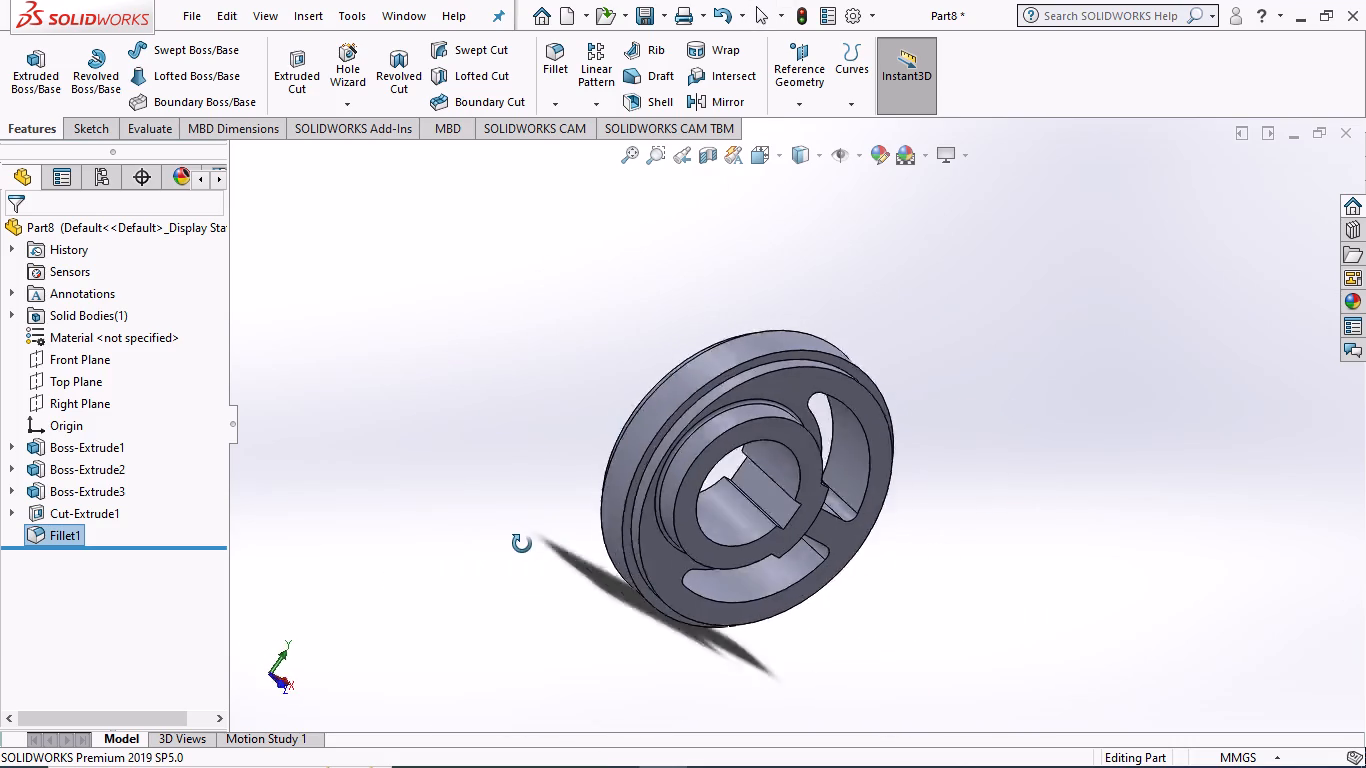
pyautogui.moveTo(522, 544); pyautogui.dragTo(499, 499, button='middle')
pyautogui.moveTo(504, 524); pyautogui.dragTo(610, 535, button='middle')
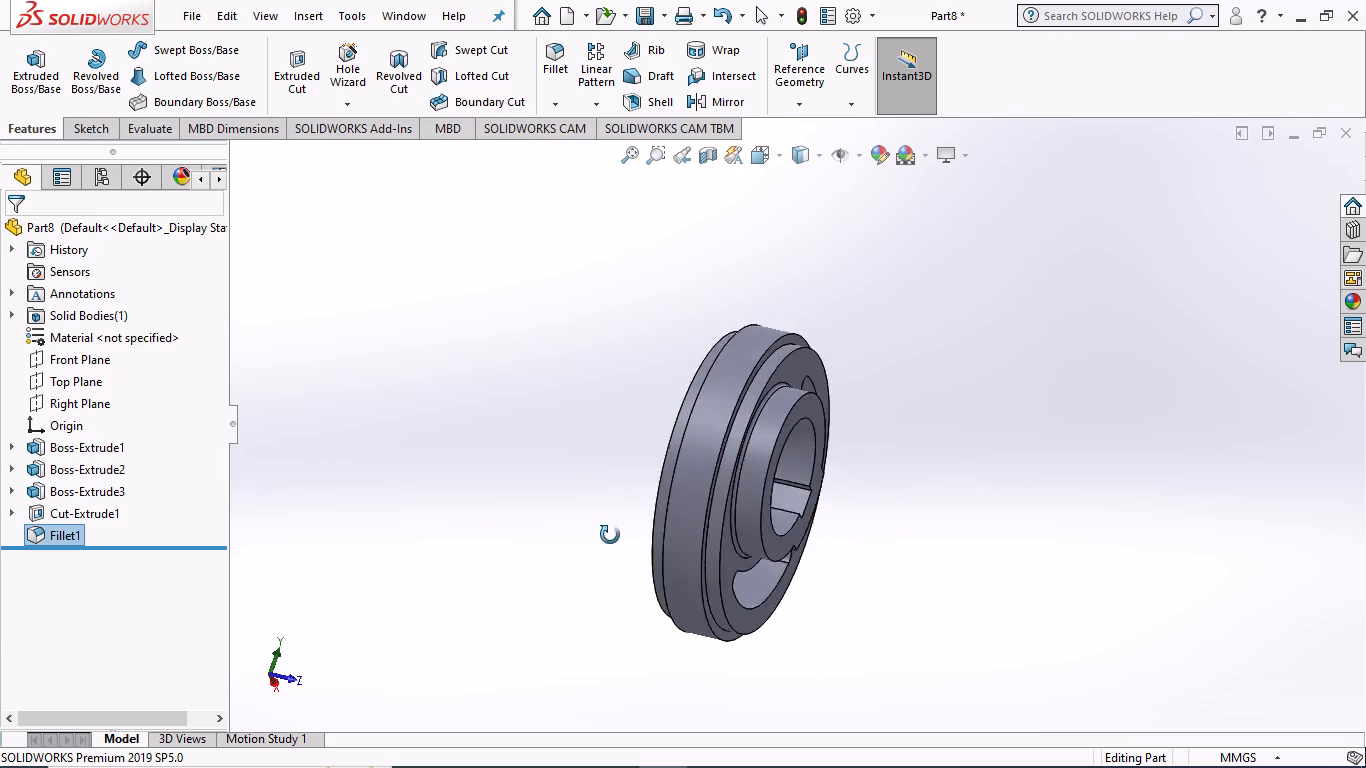
# Save the finished ring part as "sheave projection" in the assembly 2 folder.
pyautogui.moveTo(610, 535); pyautogui.dragTo(1154, 467, button='middle')
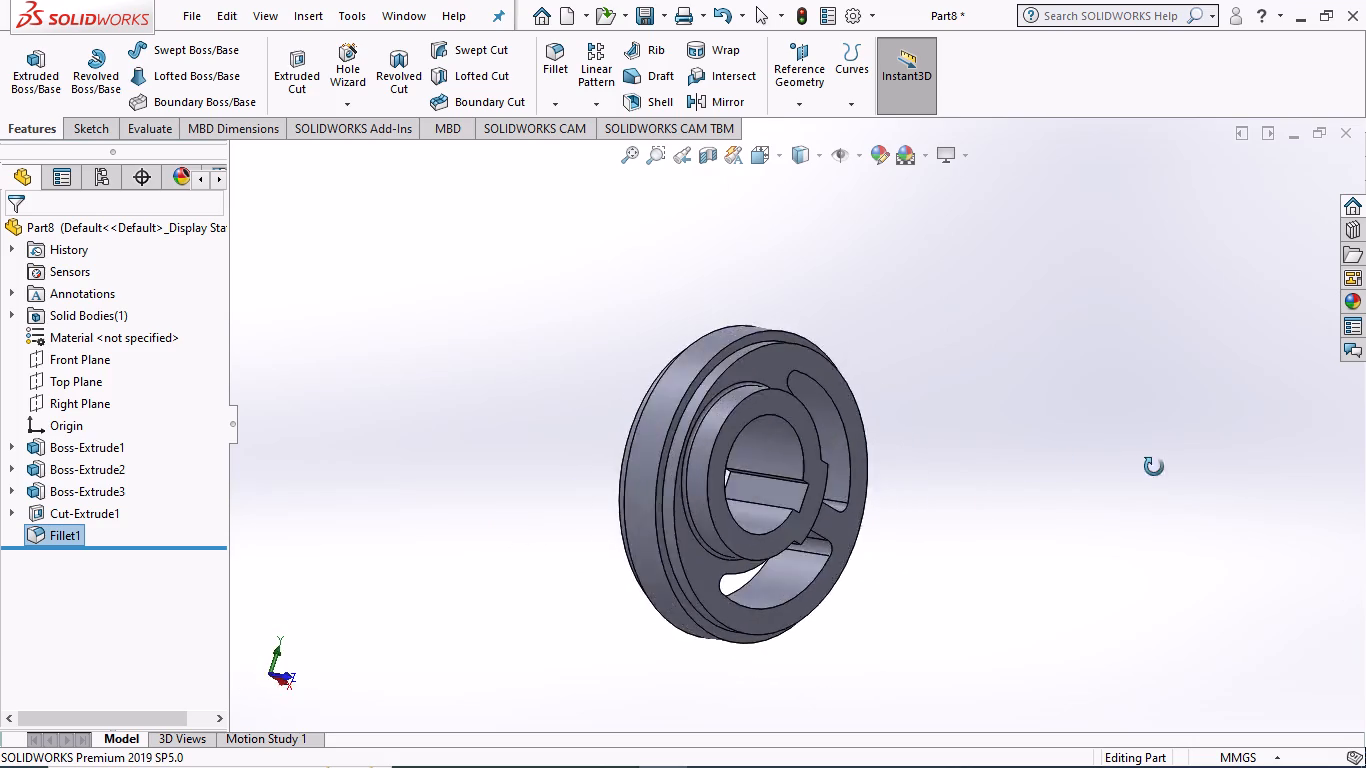
pyautogui.moveTo(1154, 467); pyautogui.dragTo(1168, 622, button='middle')
pyautogui.scroll(-1, 671, 476)
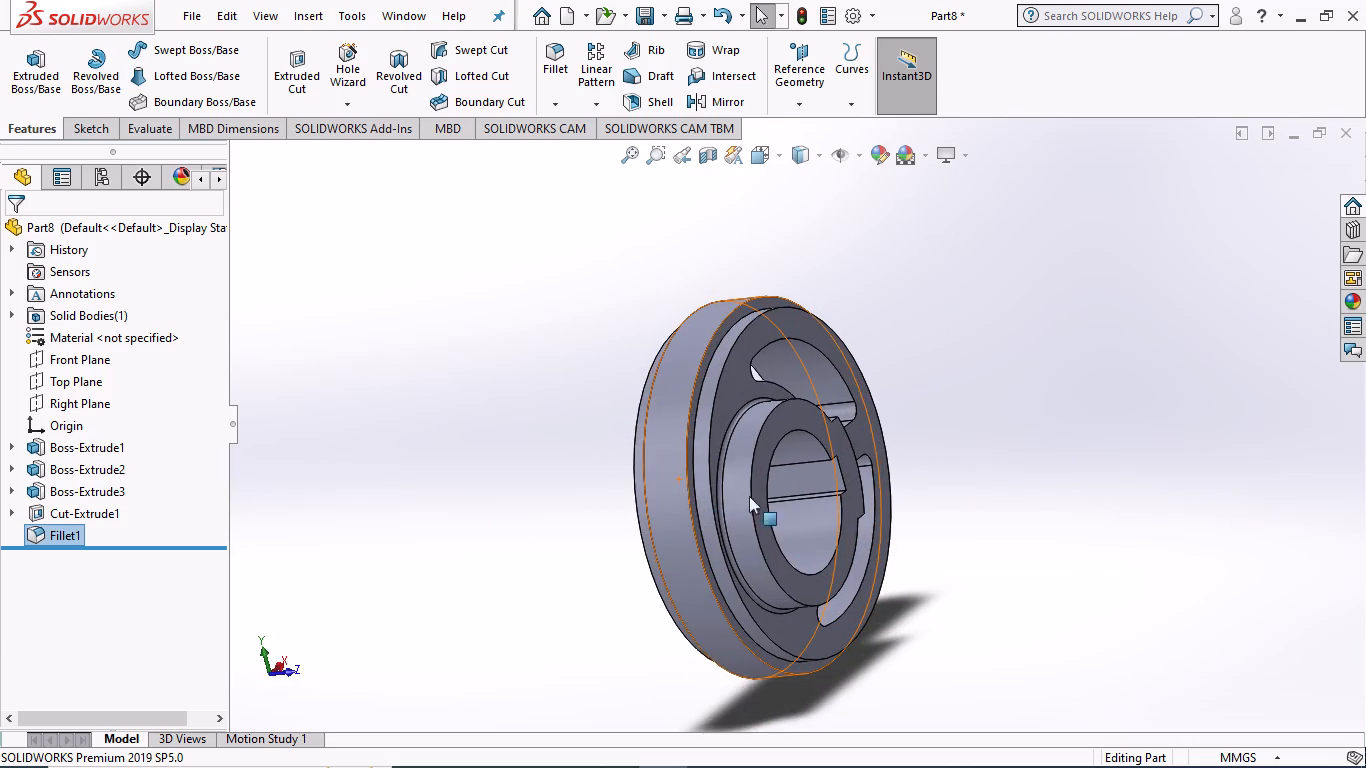
pyautogui.scroll(1, 939, 535)
pyautogui.hotkey('ctrl', 's')
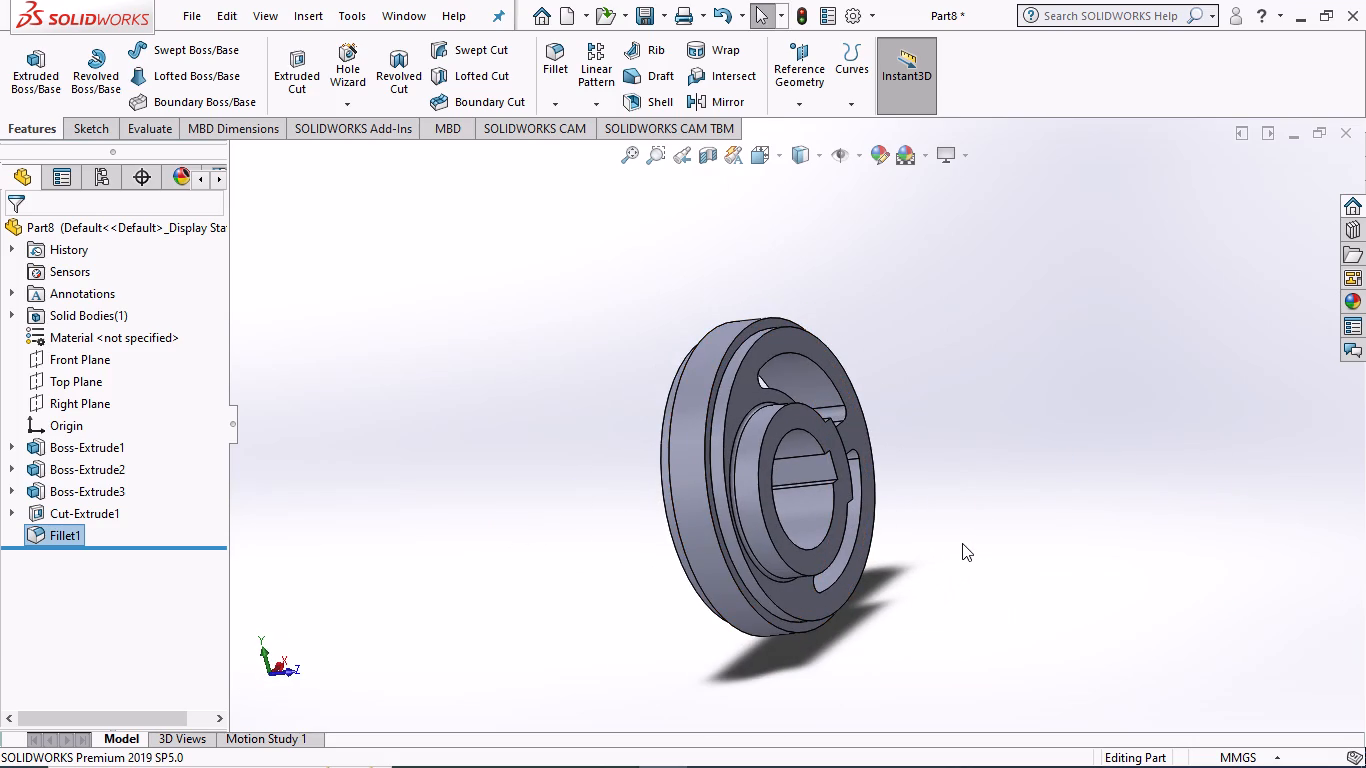
pyautogui.press('BackSpace')
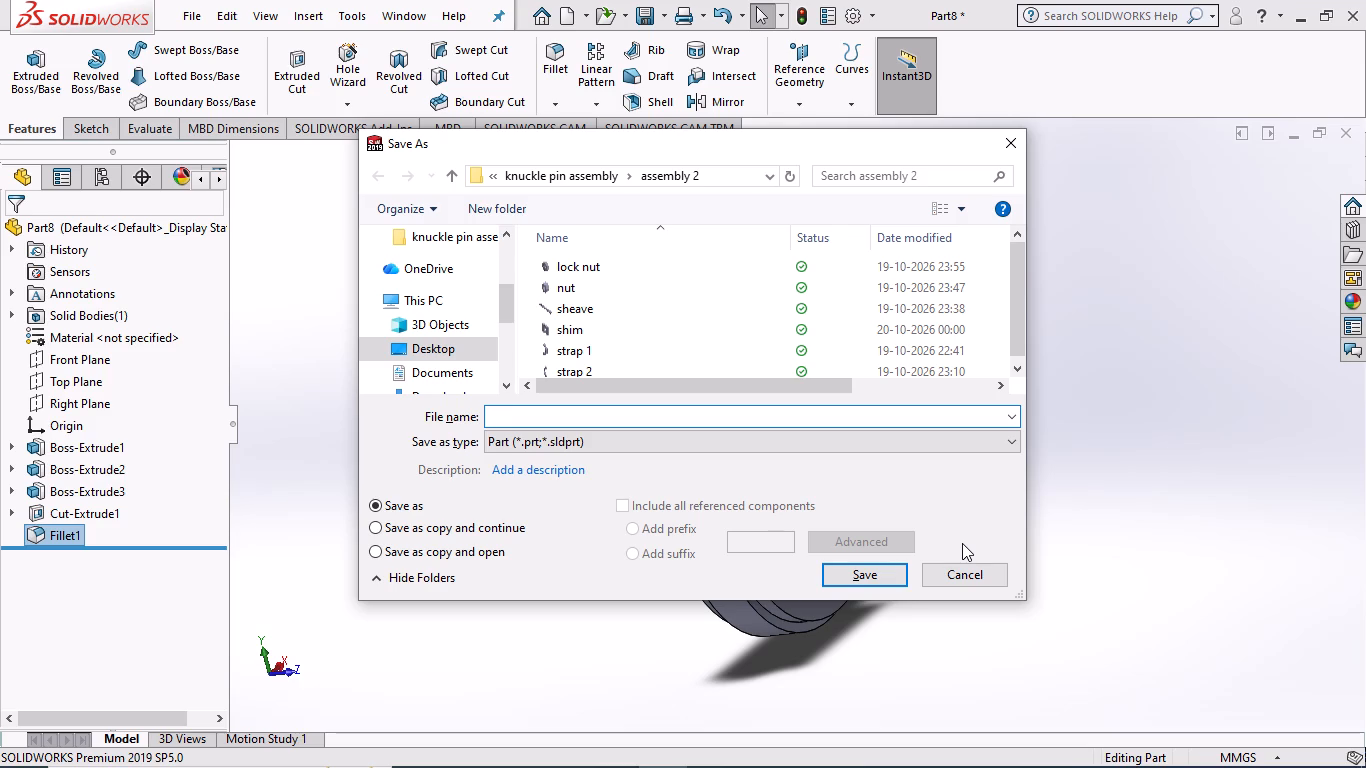
pyautogui.write('sheave')
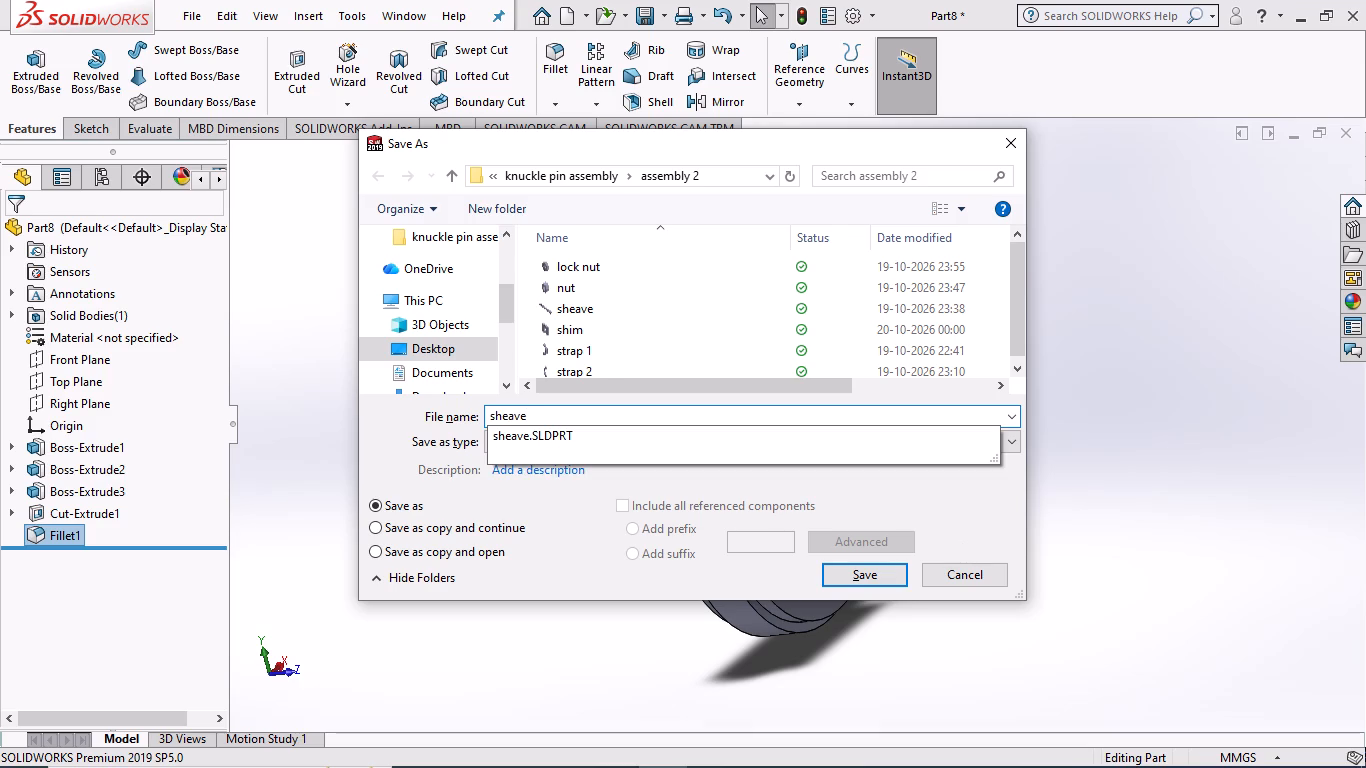
pyautogui.press('space')
pyautogui.write('projection')
pyautogui.press('Return')
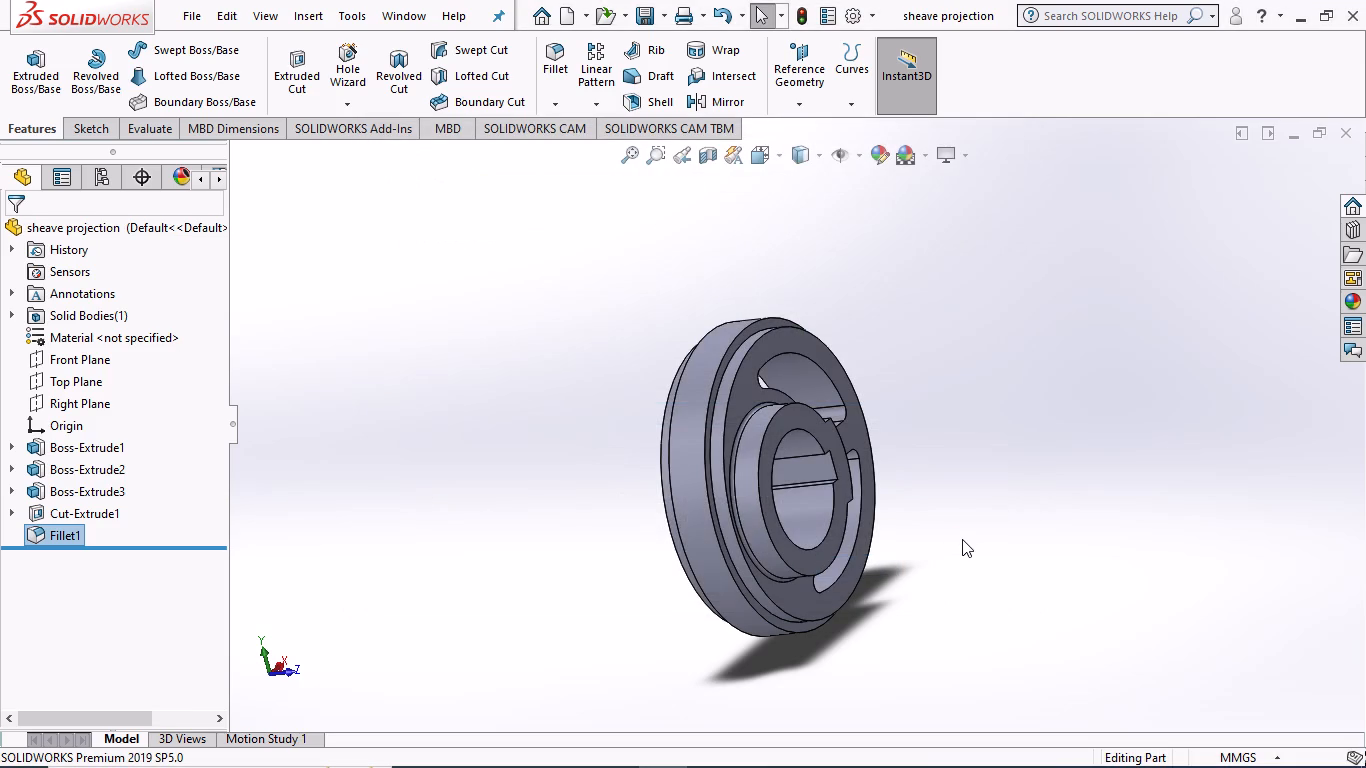
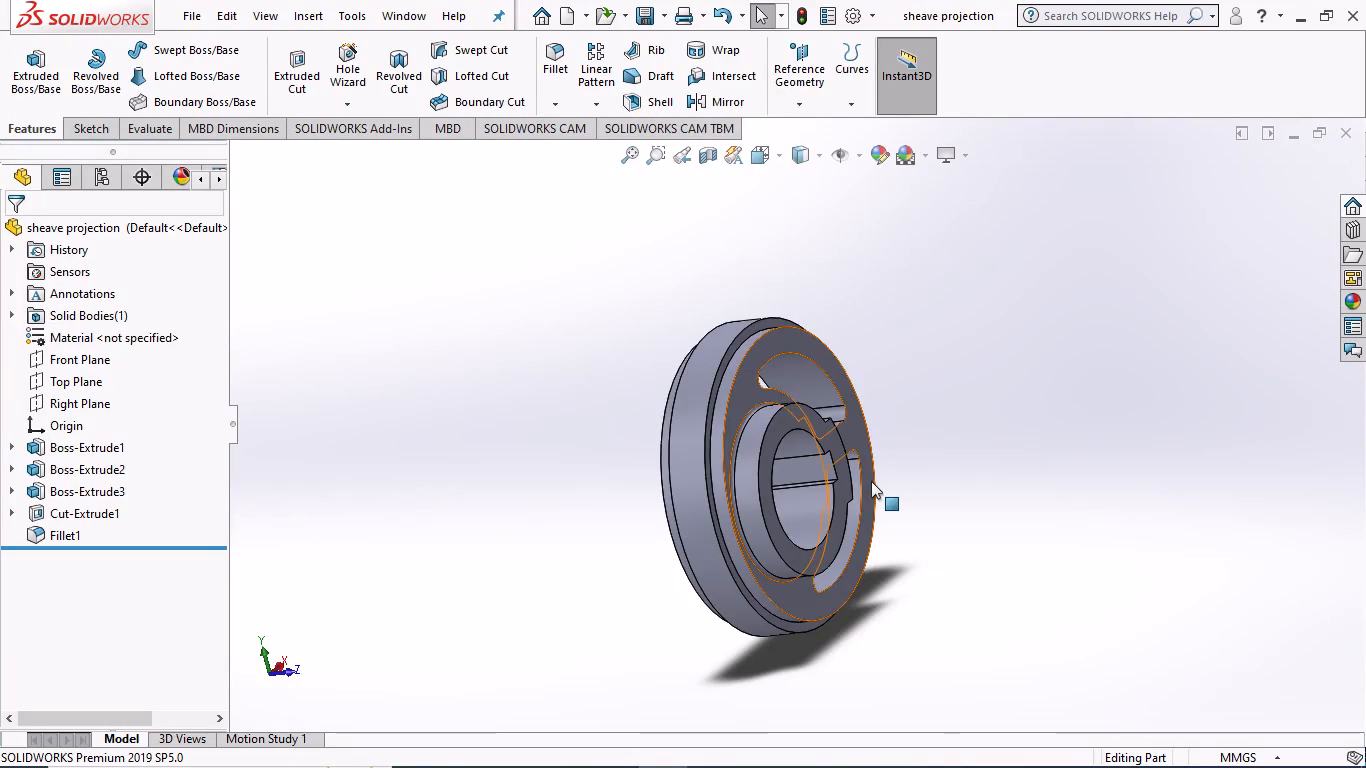
# Close the sheave projection part document.
pyautogui.scroll(2, 963, 481)
pyautogui.moveTo(934, 479); pyautogui.dragTo(1073, 476, button='middle')
pyautogui.moveTo(1021, 516); pyautogui.dragTo(900, 503, button='middle')
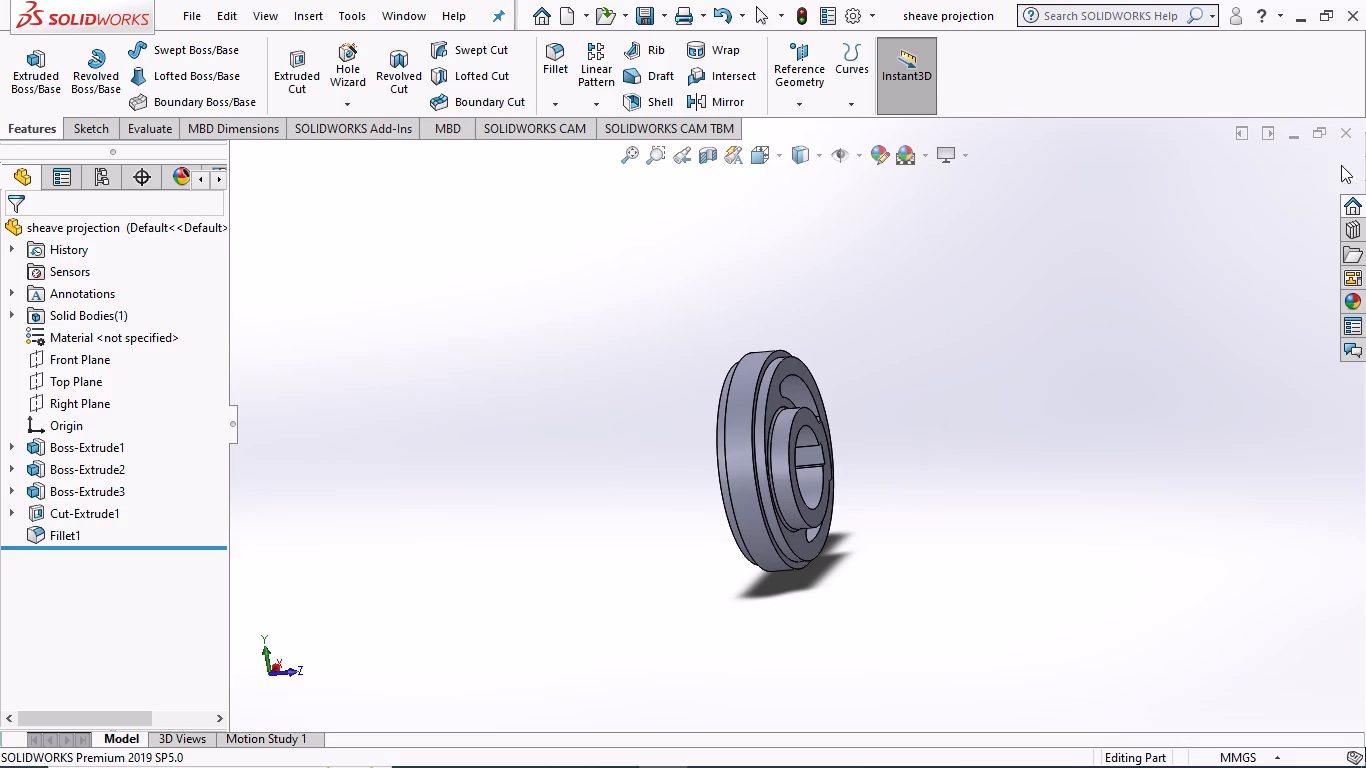
pyautogui.click(1353, 135)
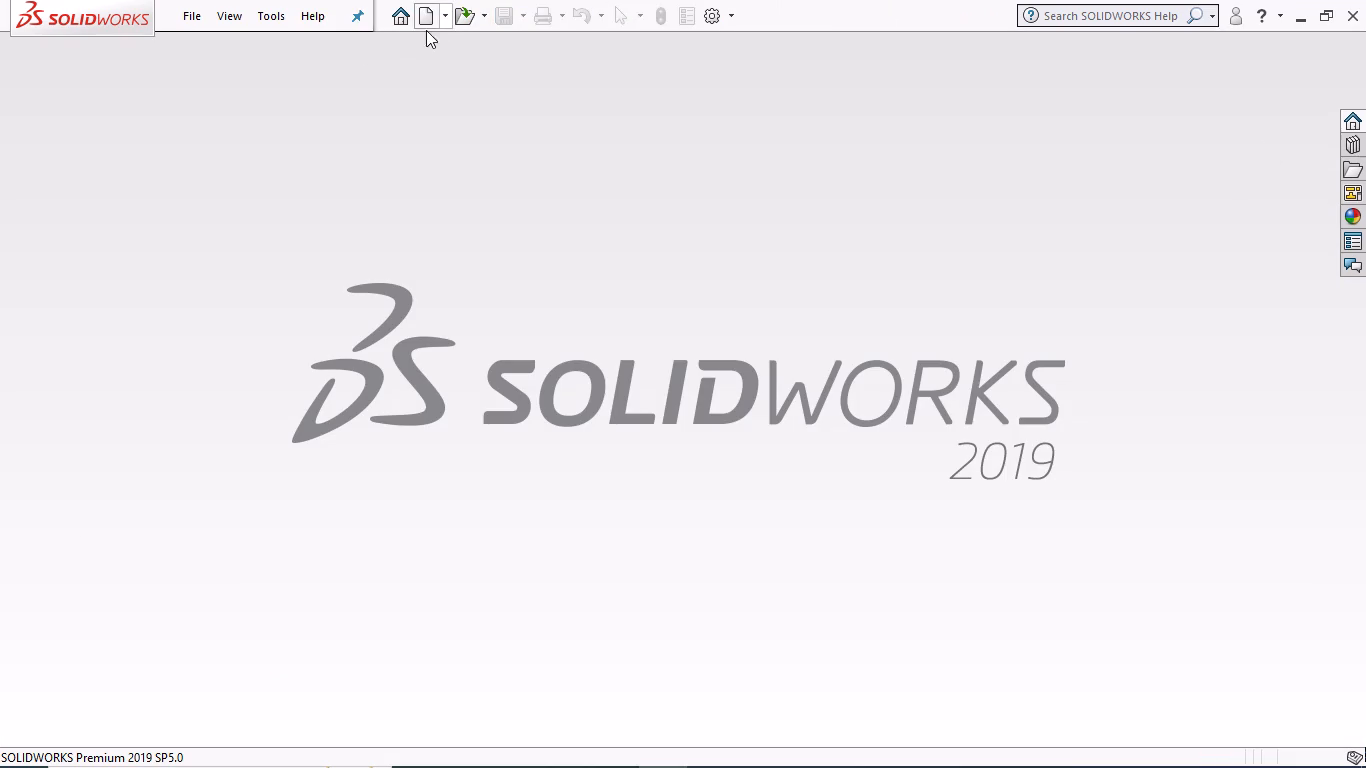
# Create a new assembly and place the strap 1 part as its first component.
pyautogui.click(397, 9)
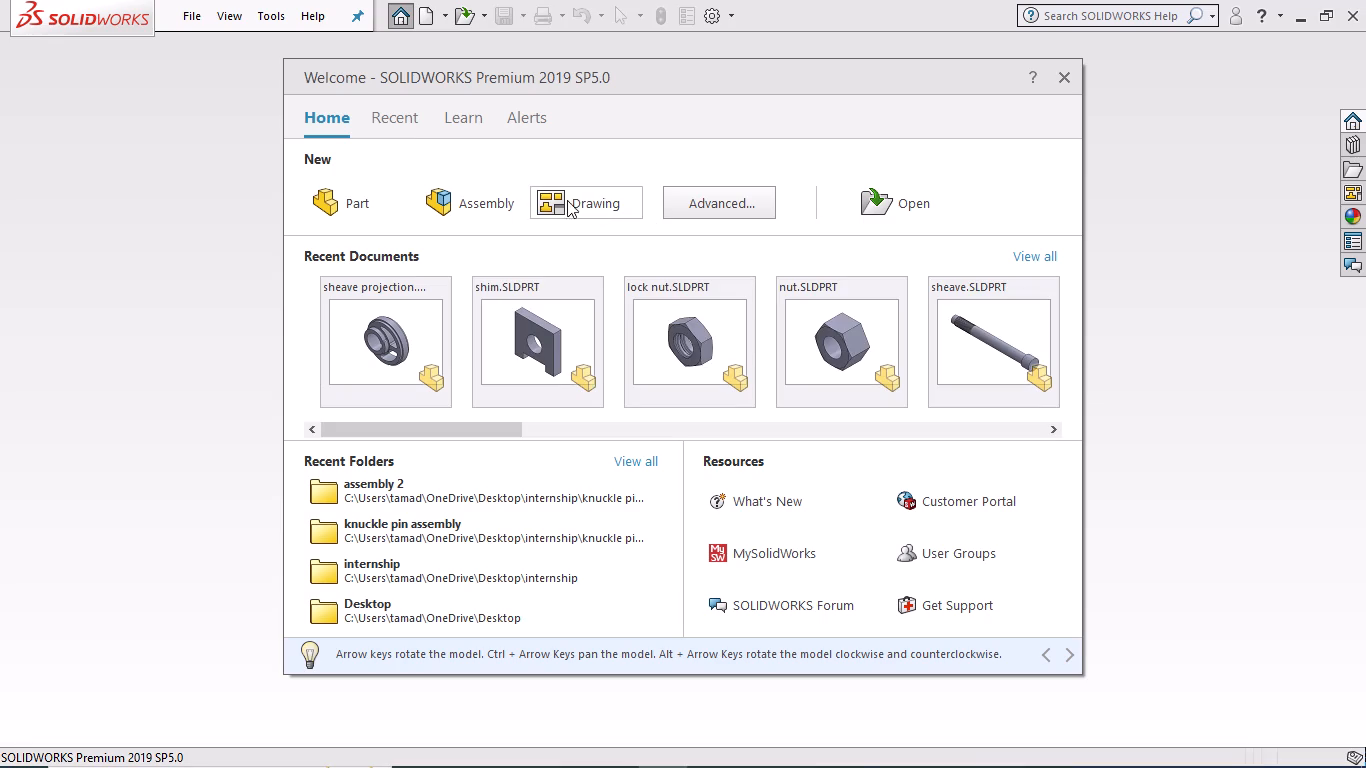
pyautogui.click(466, 192)
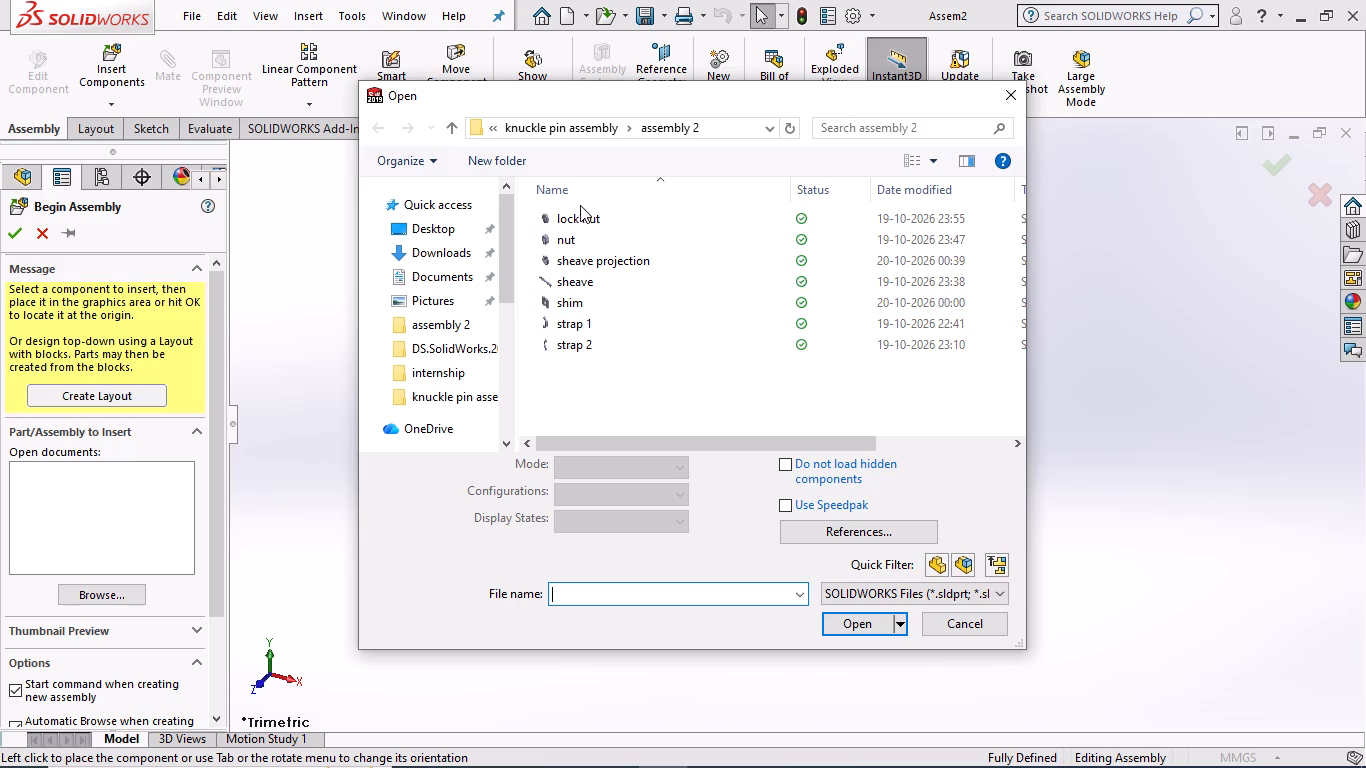
pyautogui.click(613, 324)
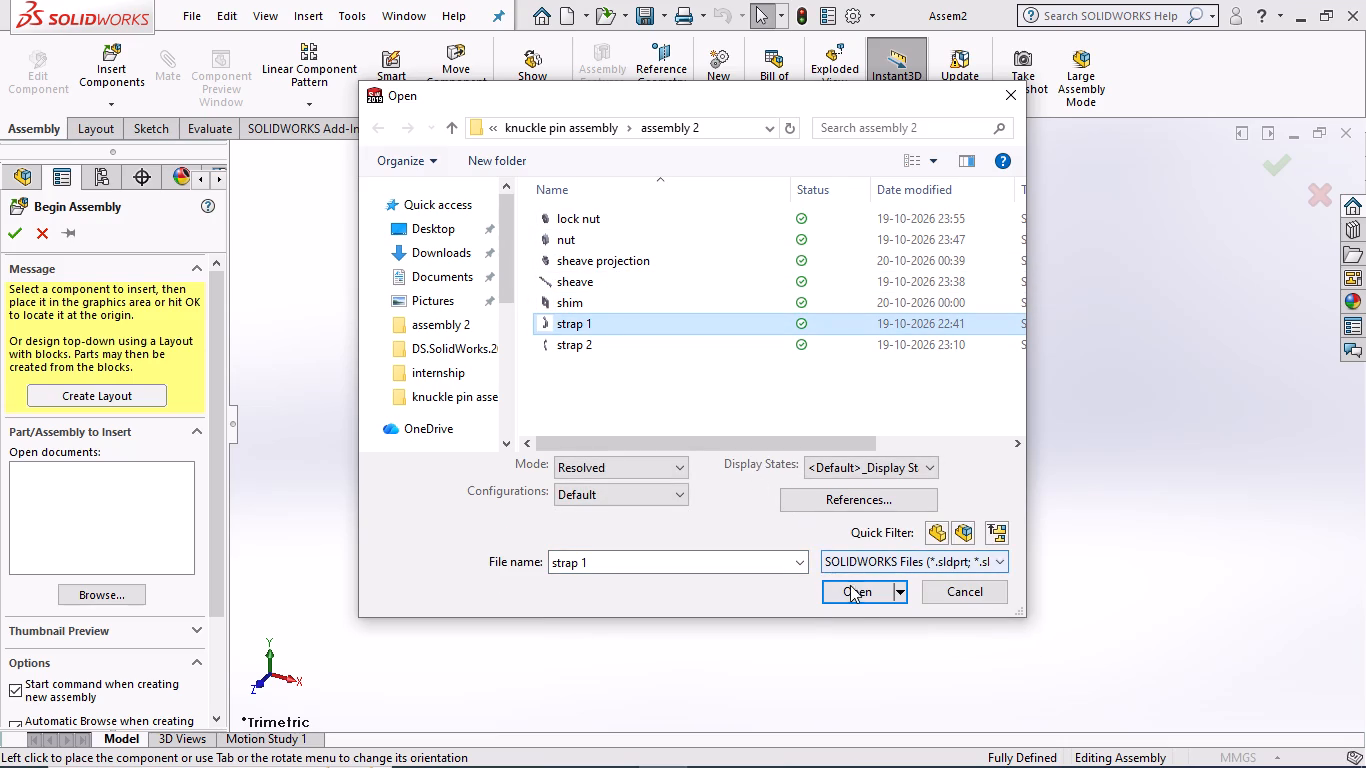
pyautogui.click(855, 590)
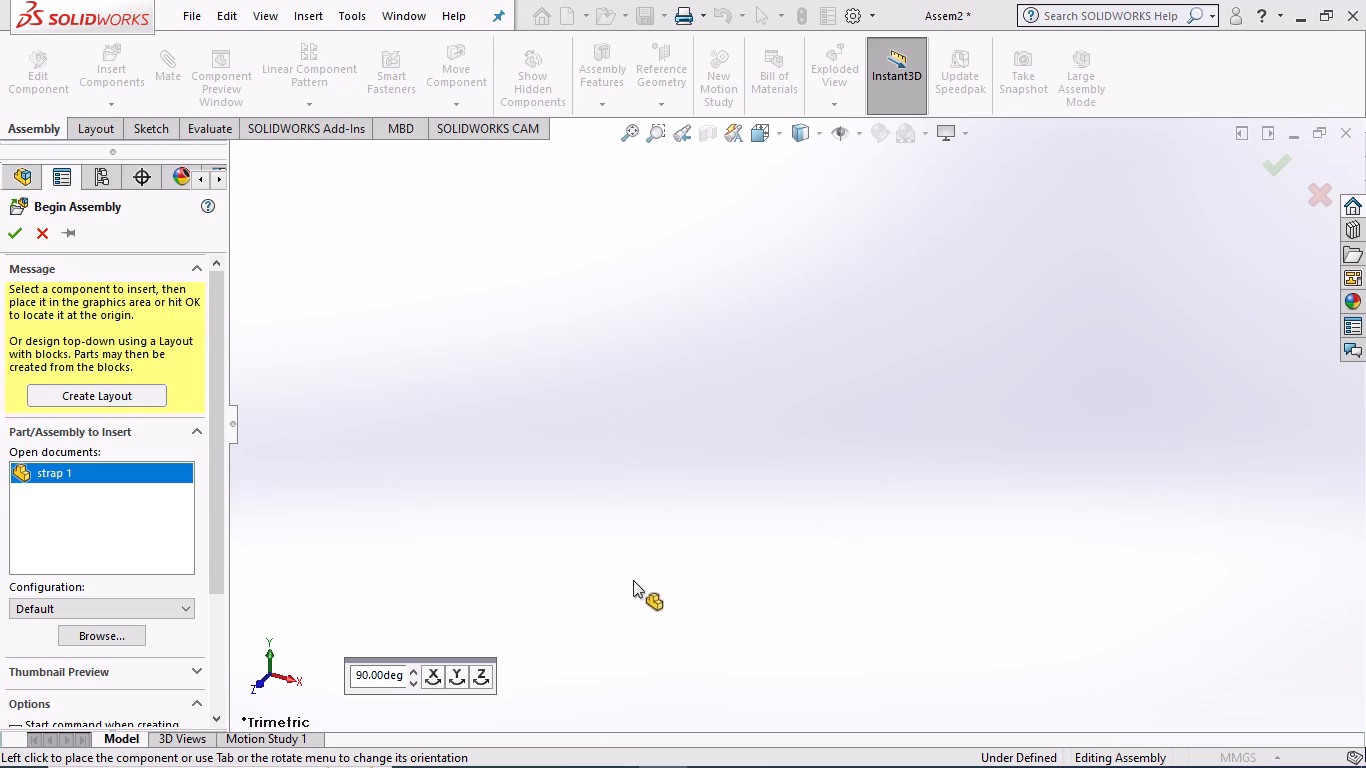
pyautogui.click(897, 373)
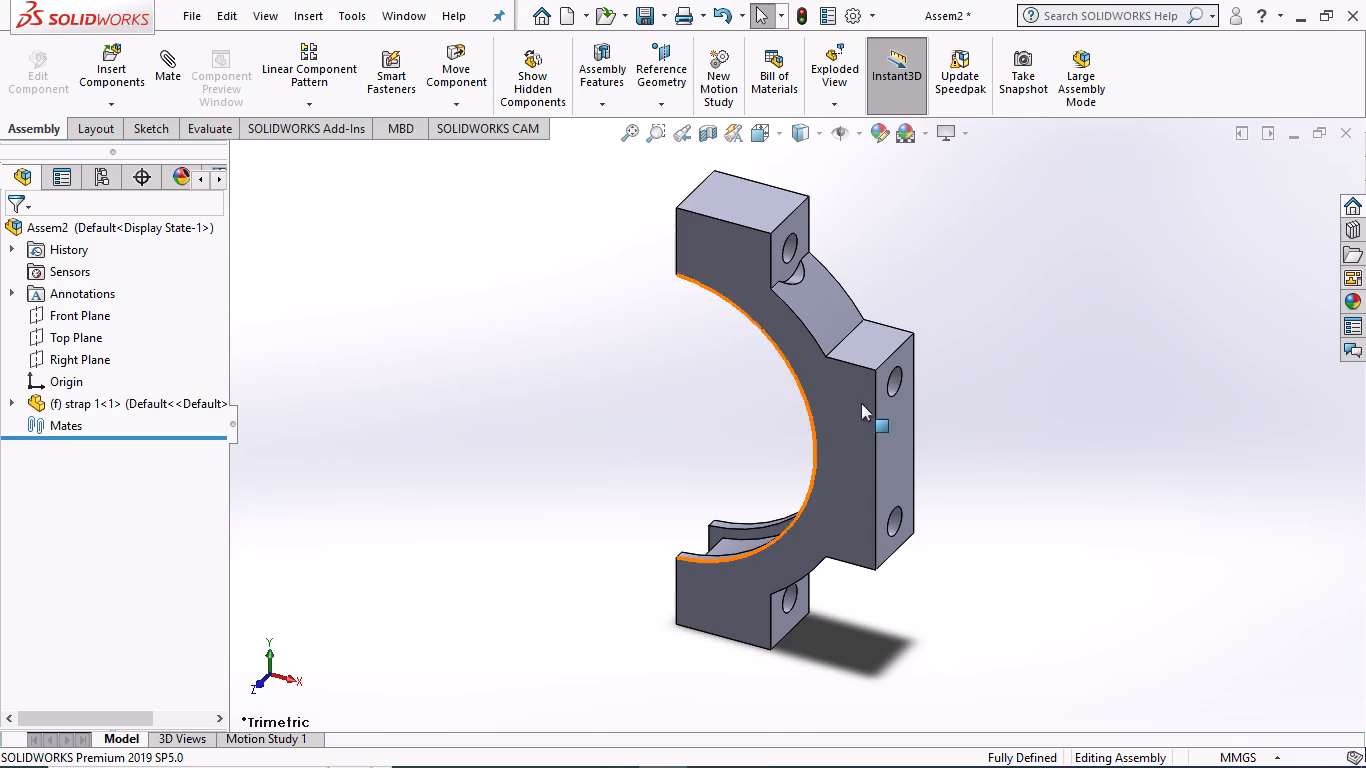
# Insert the sheave projection part into the assembly, placing it beside the open inner side of strap 1.
pyautogui.moveTo(967, 451); pyautogui.dragTo(1059, 434, button='middle')
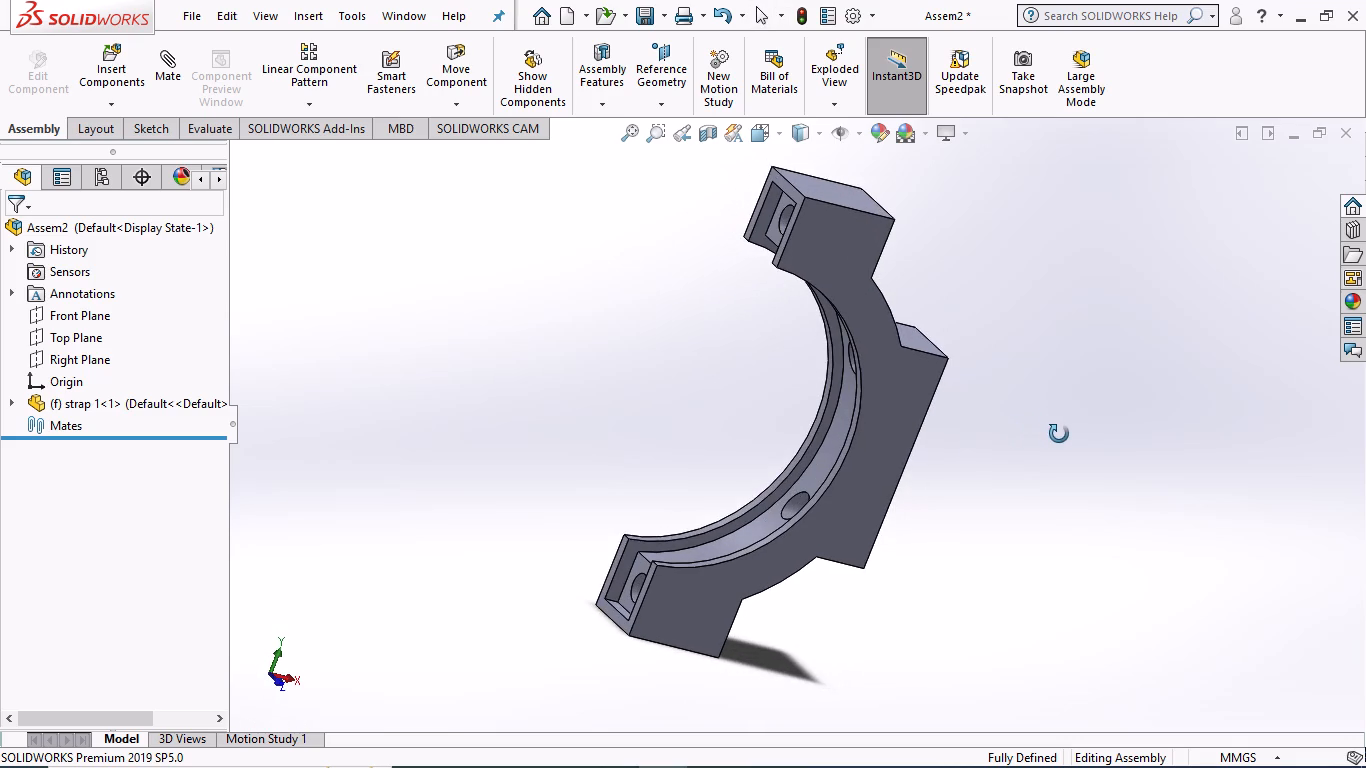
pyautogui.moveTo(1059, 434); pyautogui.dragTo(1060, 441, button='middle')
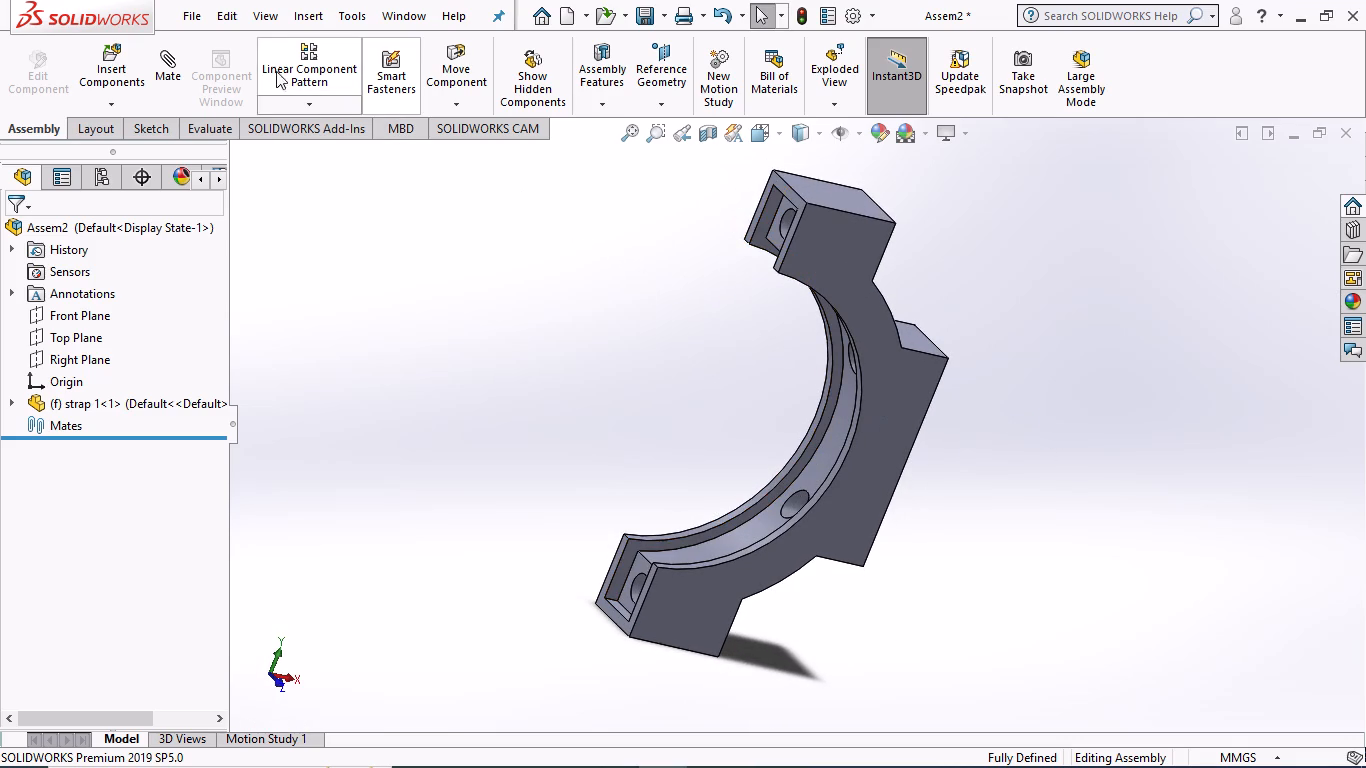
pyautogui.click(120, 53)
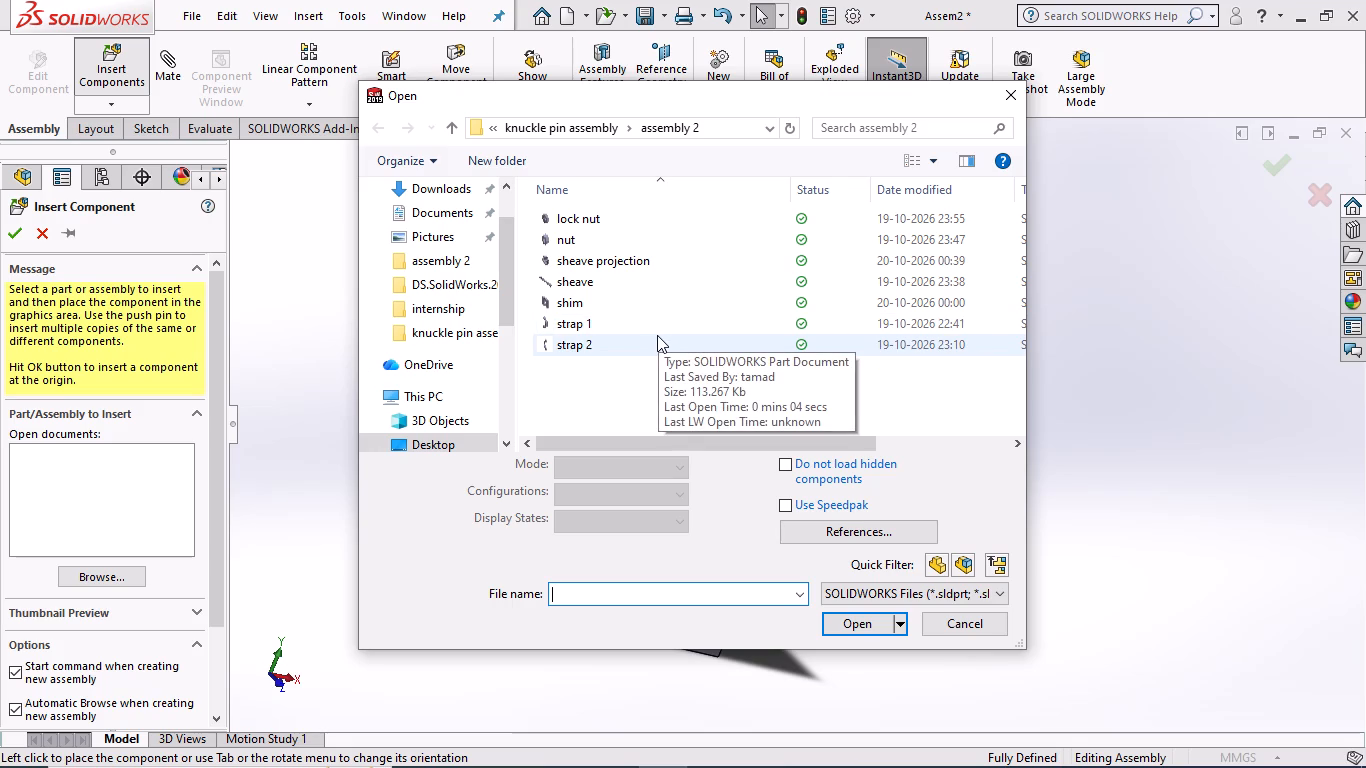
pyautogui.click(649, 263)
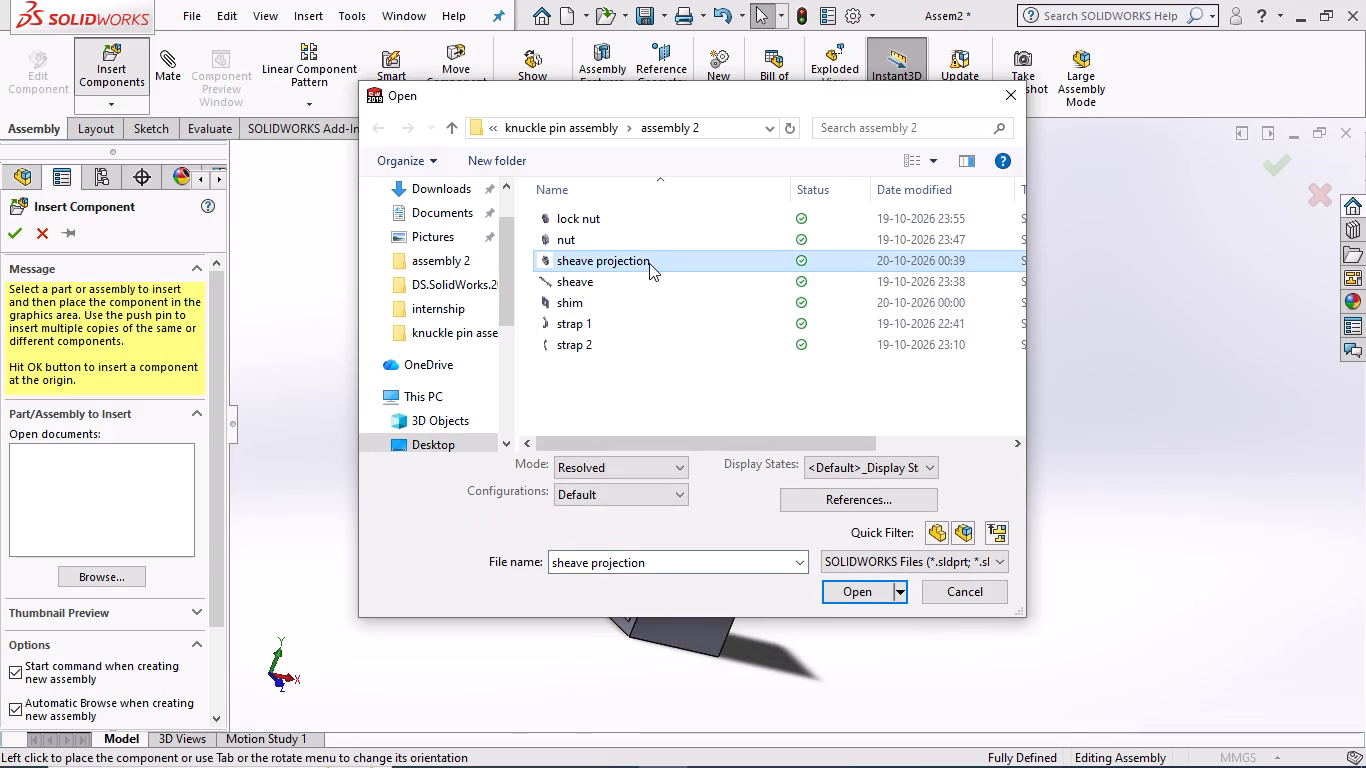
pyautogui.click(862, 586)
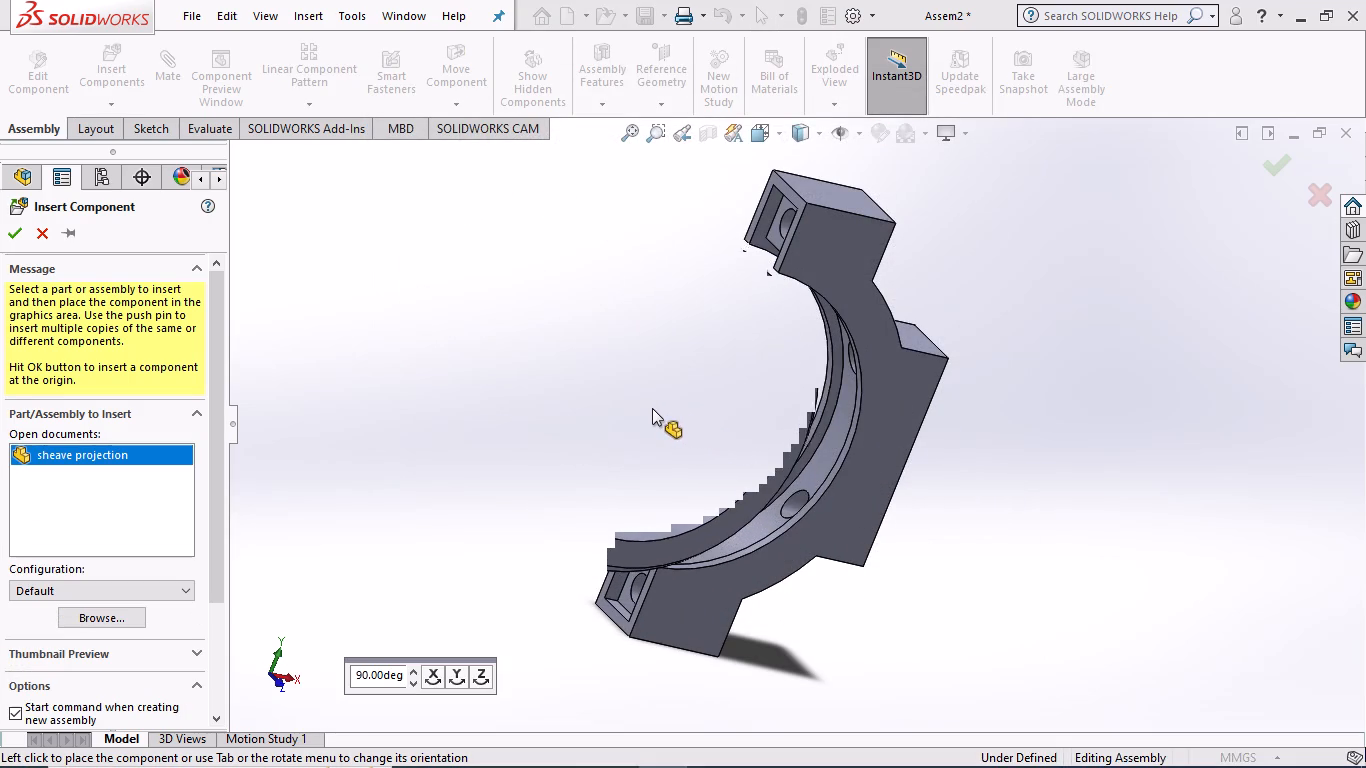
pyautogui.click(601, 369)
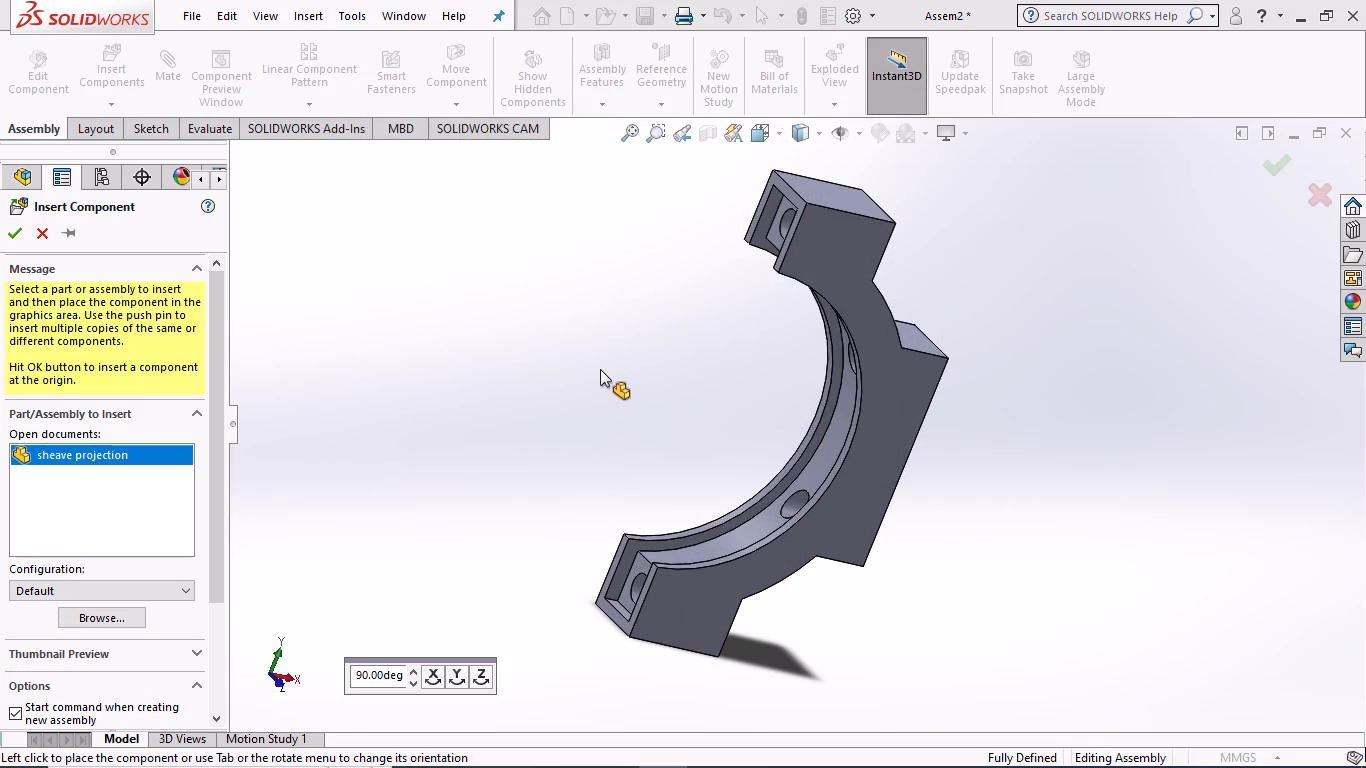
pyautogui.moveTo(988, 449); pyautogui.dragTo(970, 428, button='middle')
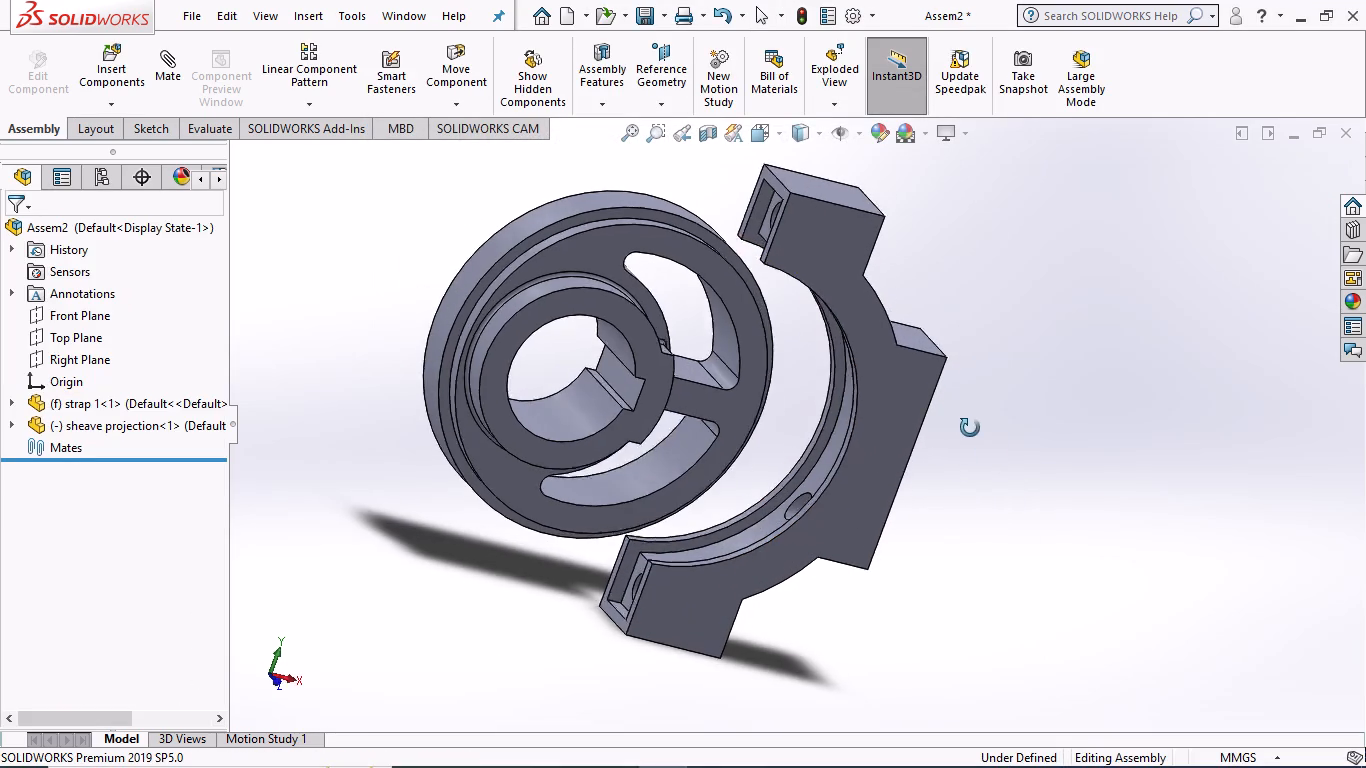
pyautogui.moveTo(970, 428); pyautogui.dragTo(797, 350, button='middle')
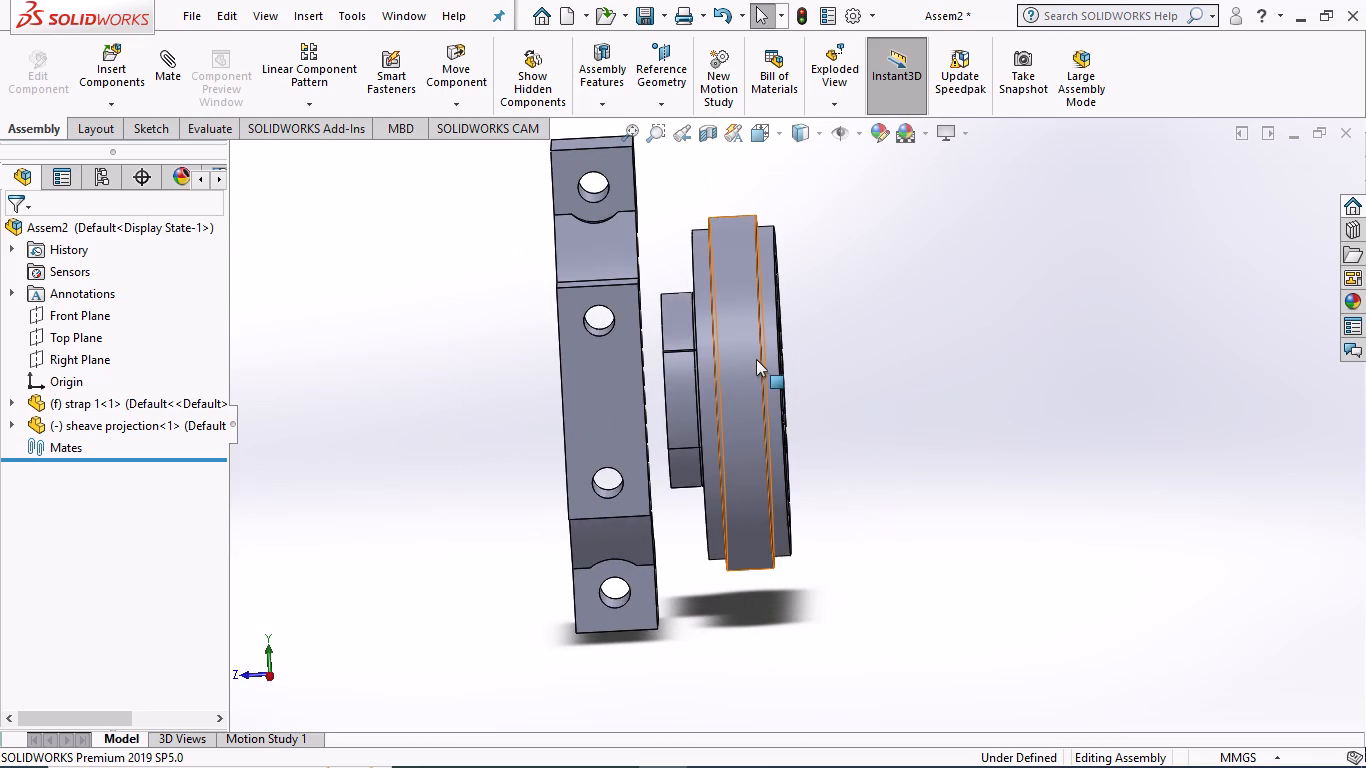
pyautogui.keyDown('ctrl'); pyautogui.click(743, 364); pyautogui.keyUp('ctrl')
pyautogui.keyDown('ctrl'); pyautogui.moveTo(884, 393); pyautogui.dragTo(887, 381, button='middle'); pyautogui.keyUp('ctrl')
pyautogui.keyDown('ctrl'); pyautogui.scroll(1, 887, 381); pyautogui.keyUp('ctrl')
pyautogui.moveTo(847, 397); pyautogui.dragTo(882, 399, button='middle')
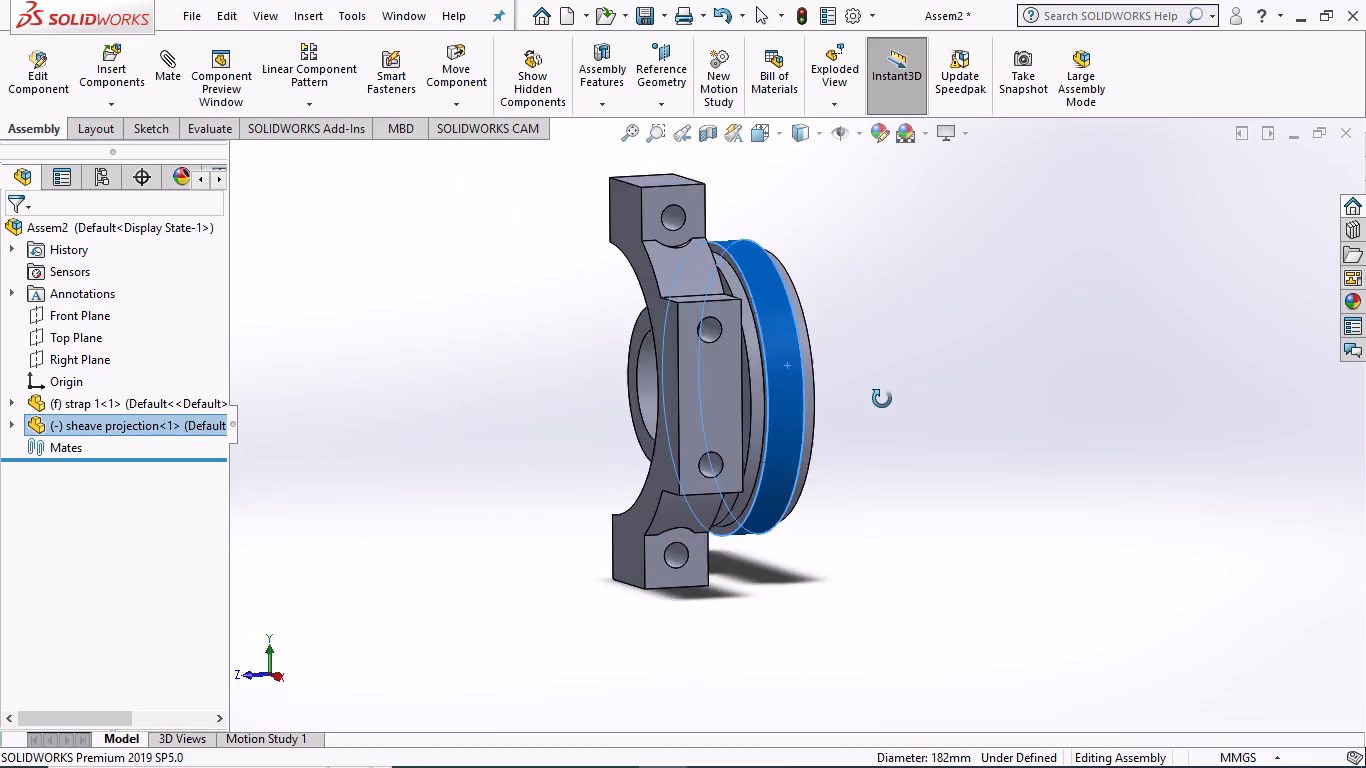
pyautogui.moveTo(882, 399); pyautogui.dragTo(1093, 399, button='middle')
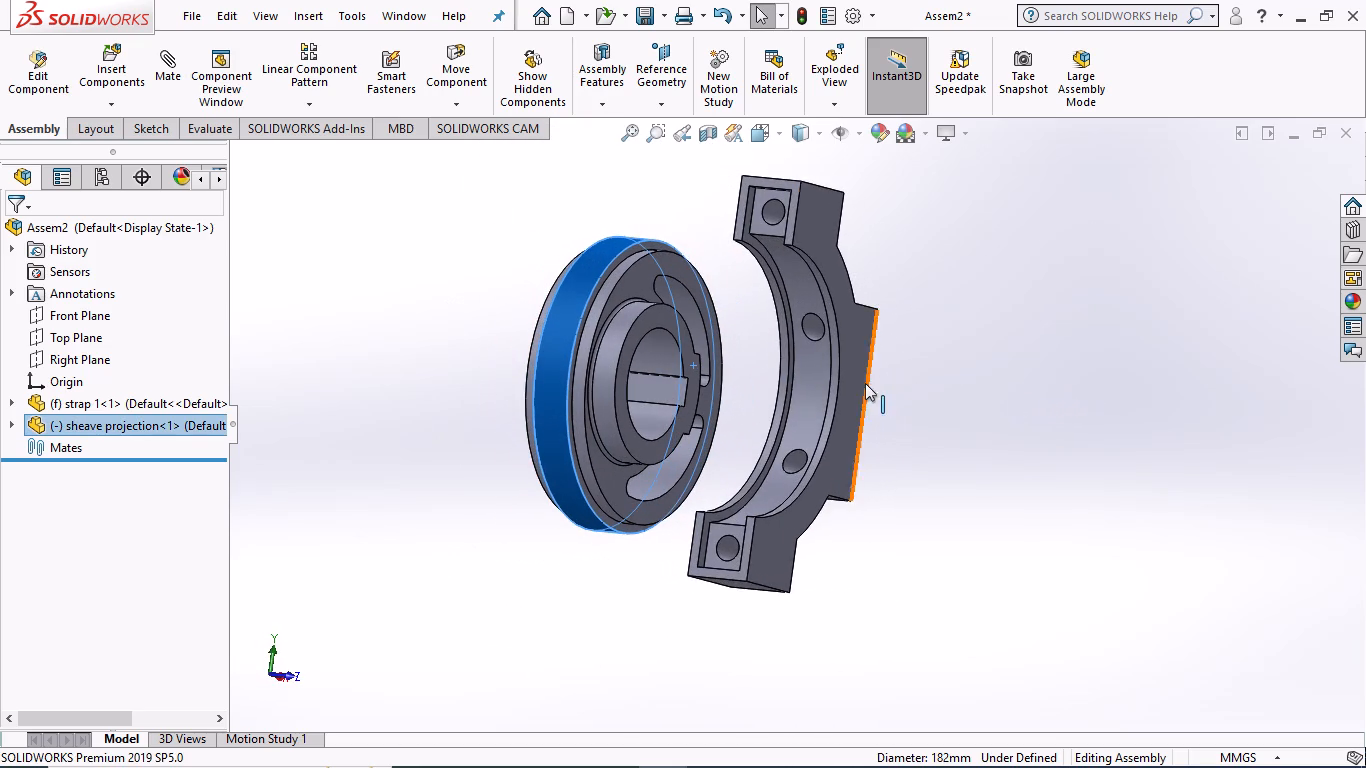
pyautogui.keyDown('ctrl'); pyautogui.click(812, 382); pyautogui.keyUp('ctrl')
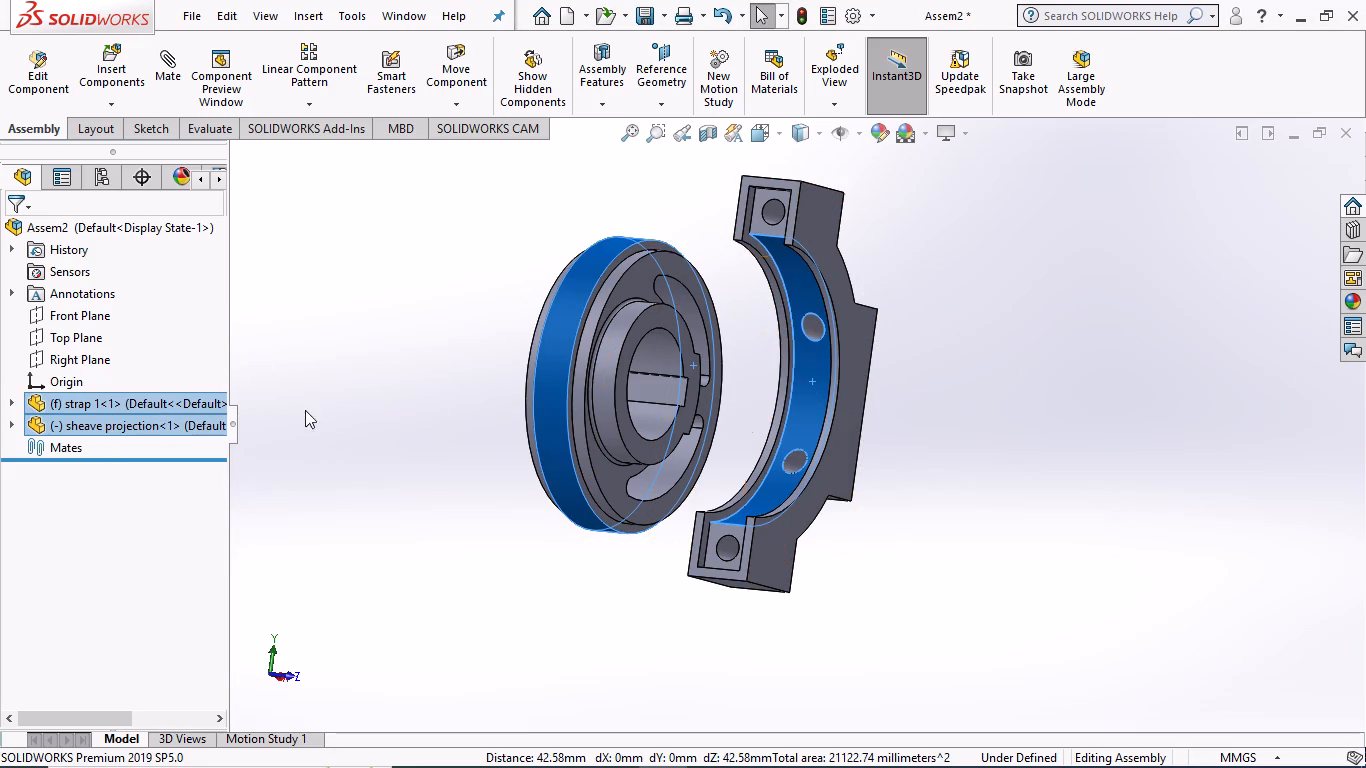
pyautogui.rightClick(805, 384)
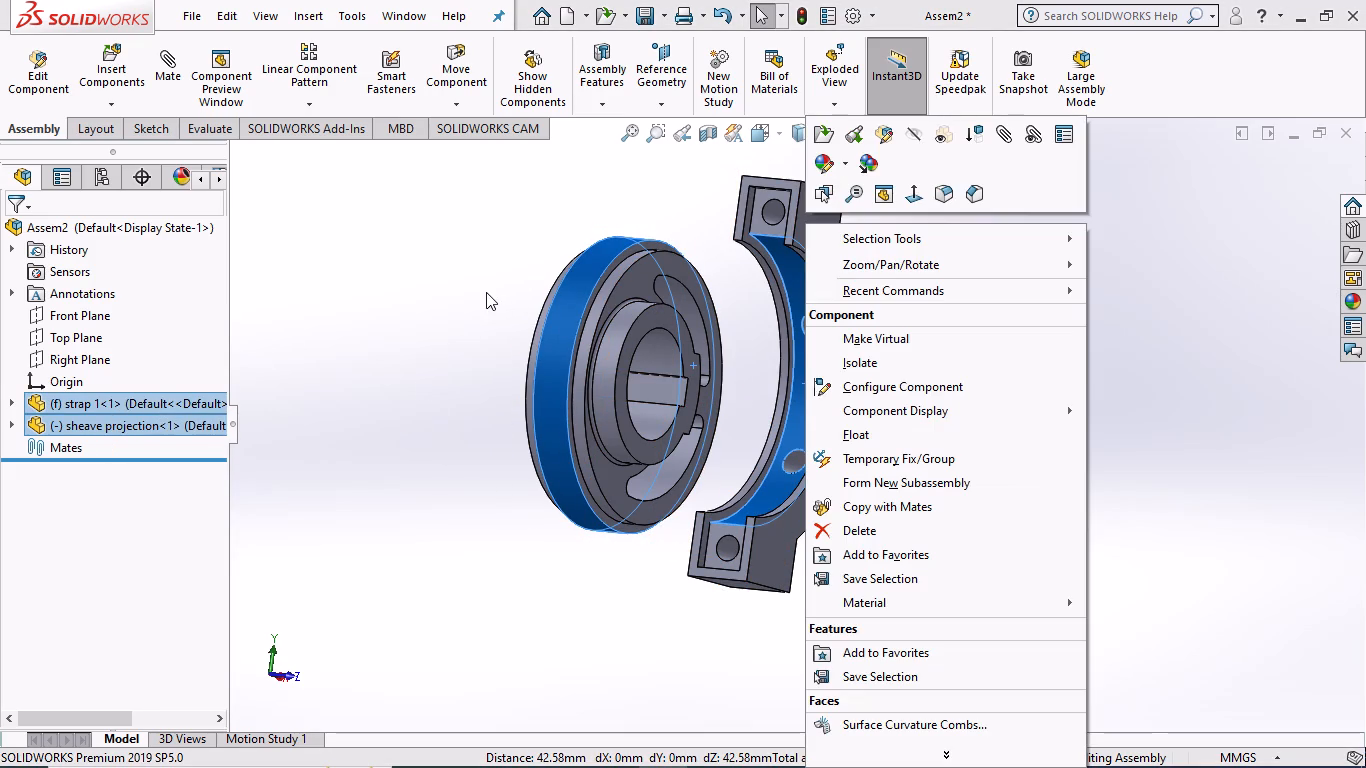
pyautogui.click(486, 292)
# Add a concentric mate between the sheave projection's outer cylindrical rim face and the inner curved groove face of strap 1.
pyautogui.click(178, 64)
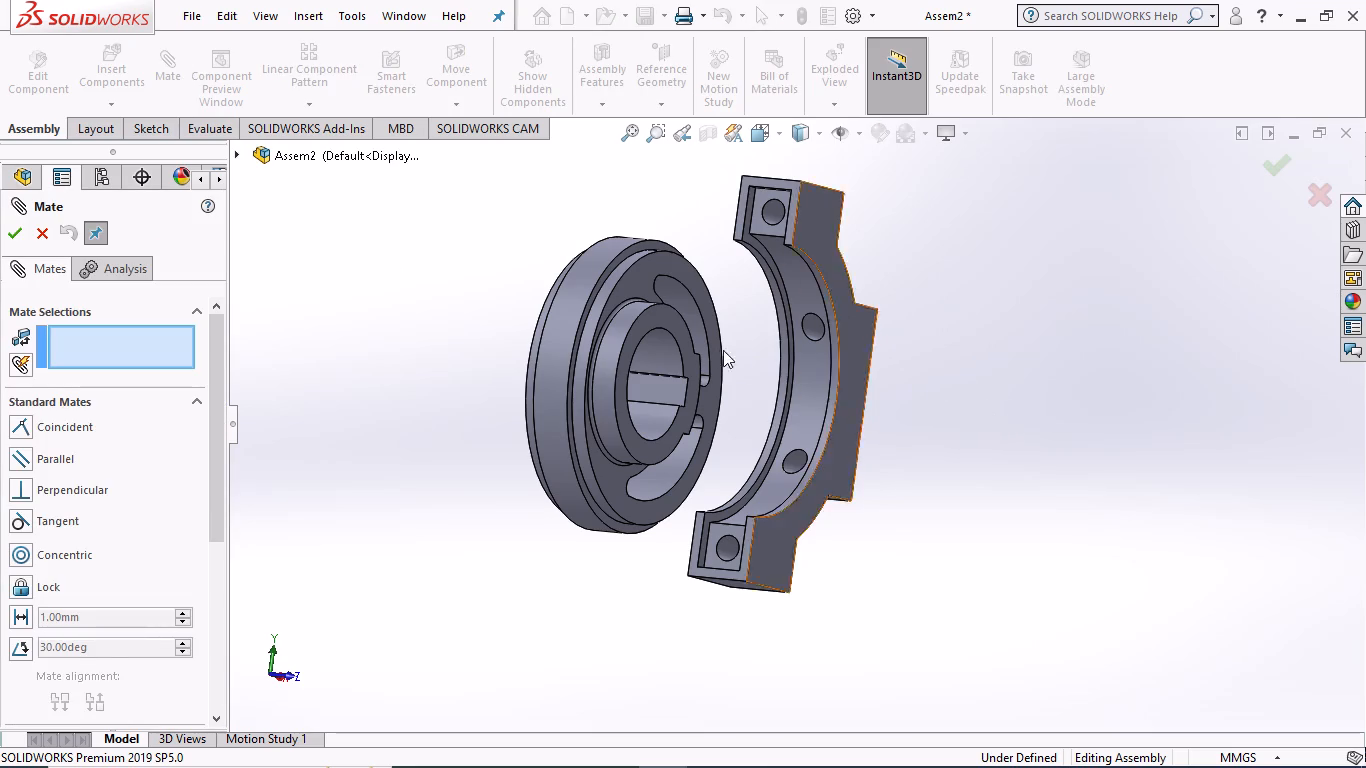
pyautogui.moveTo(993, 420); pyautogui.dragTo(915, 395, button='middle')
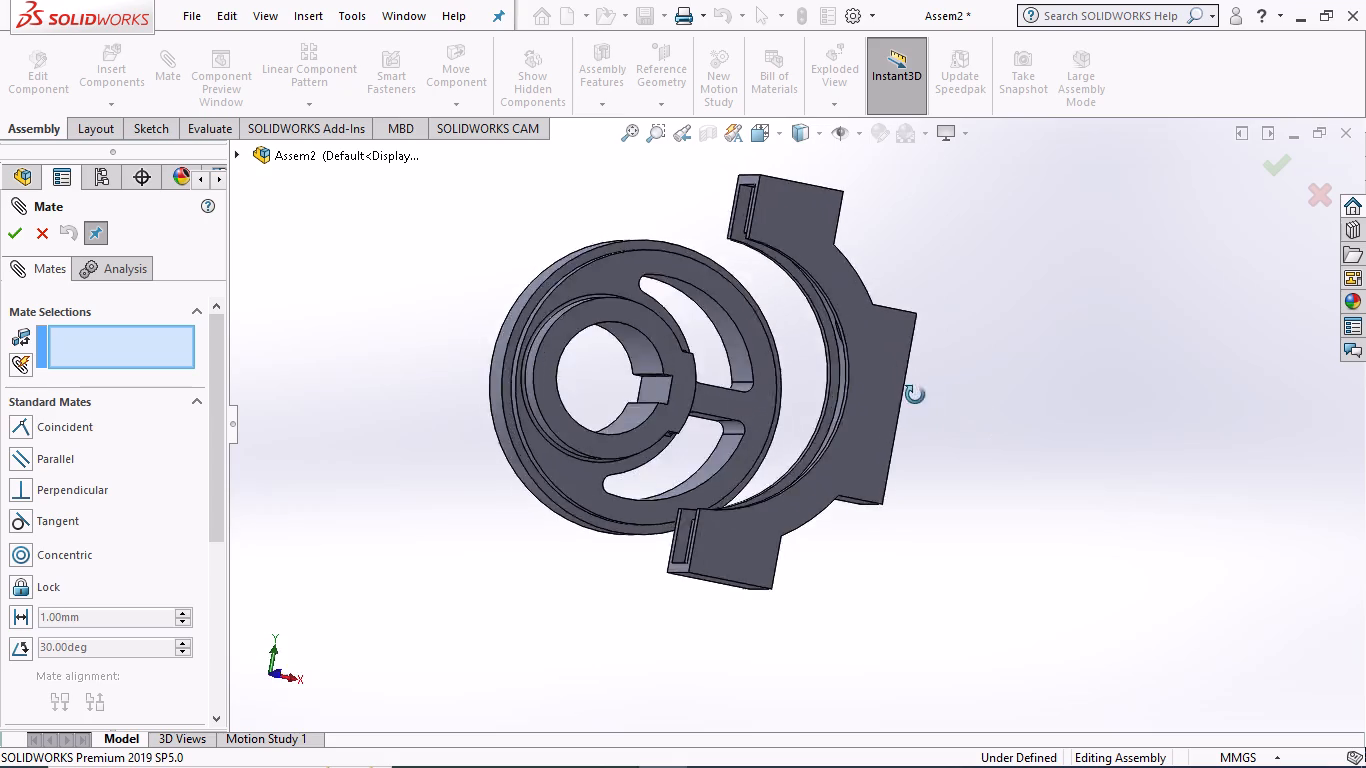
pyautogui.moveTo(915, 395); pyautogui.dragTo(763, 367, button='middle')
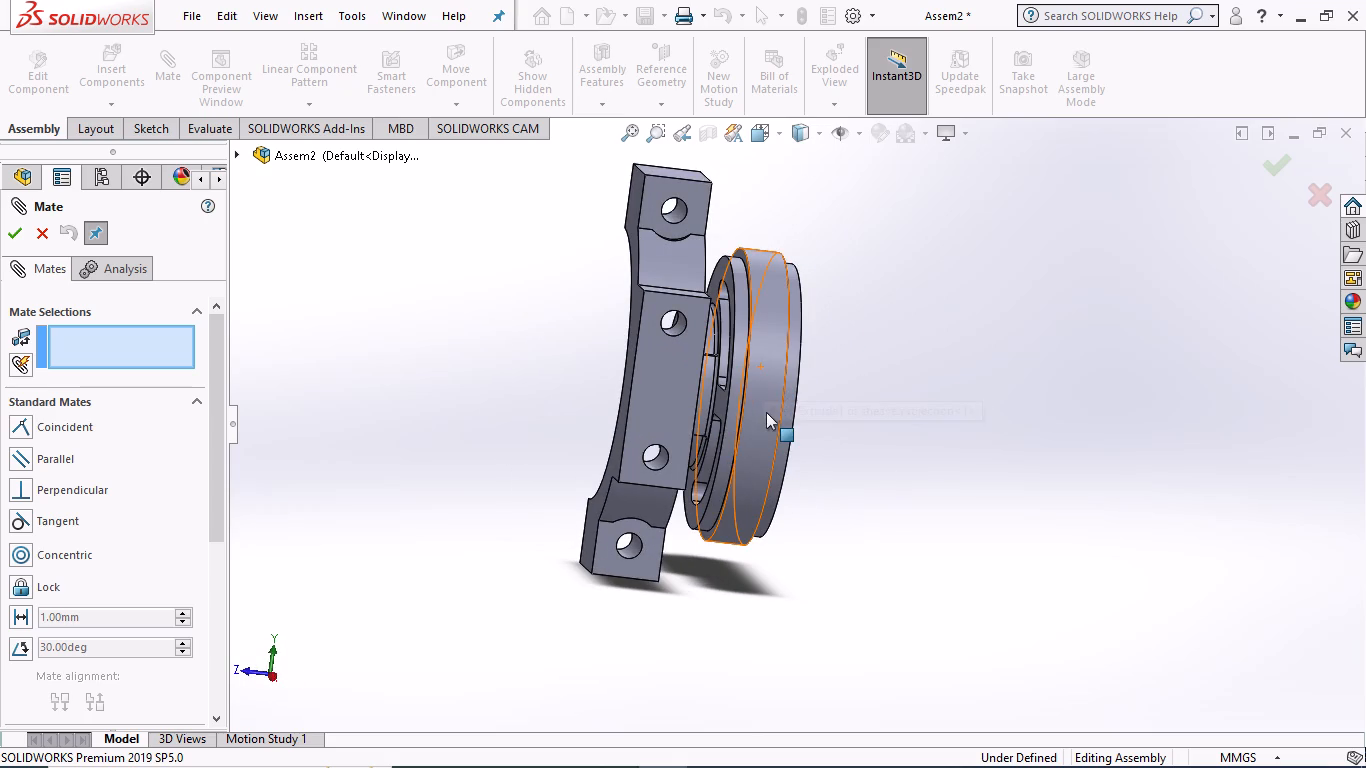
pyautogui.click(766, 412)
pyautogui.moveTo(832, 402); pyautogui.dragTo(993, 395, button='middle')
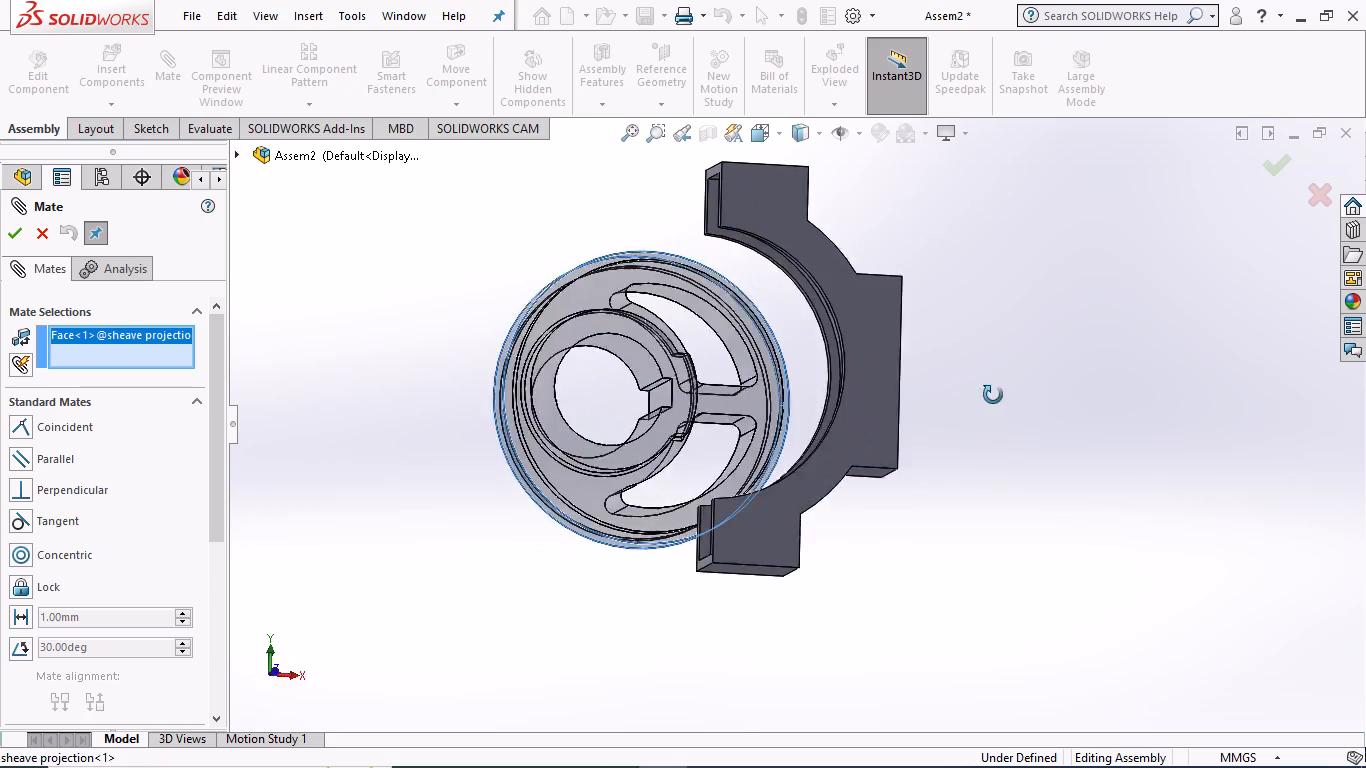
pyautogui.moveTo(993, 395); pyautogui.dragTo(1056, 433, button='middle')
pyautogui.click(819, 372)
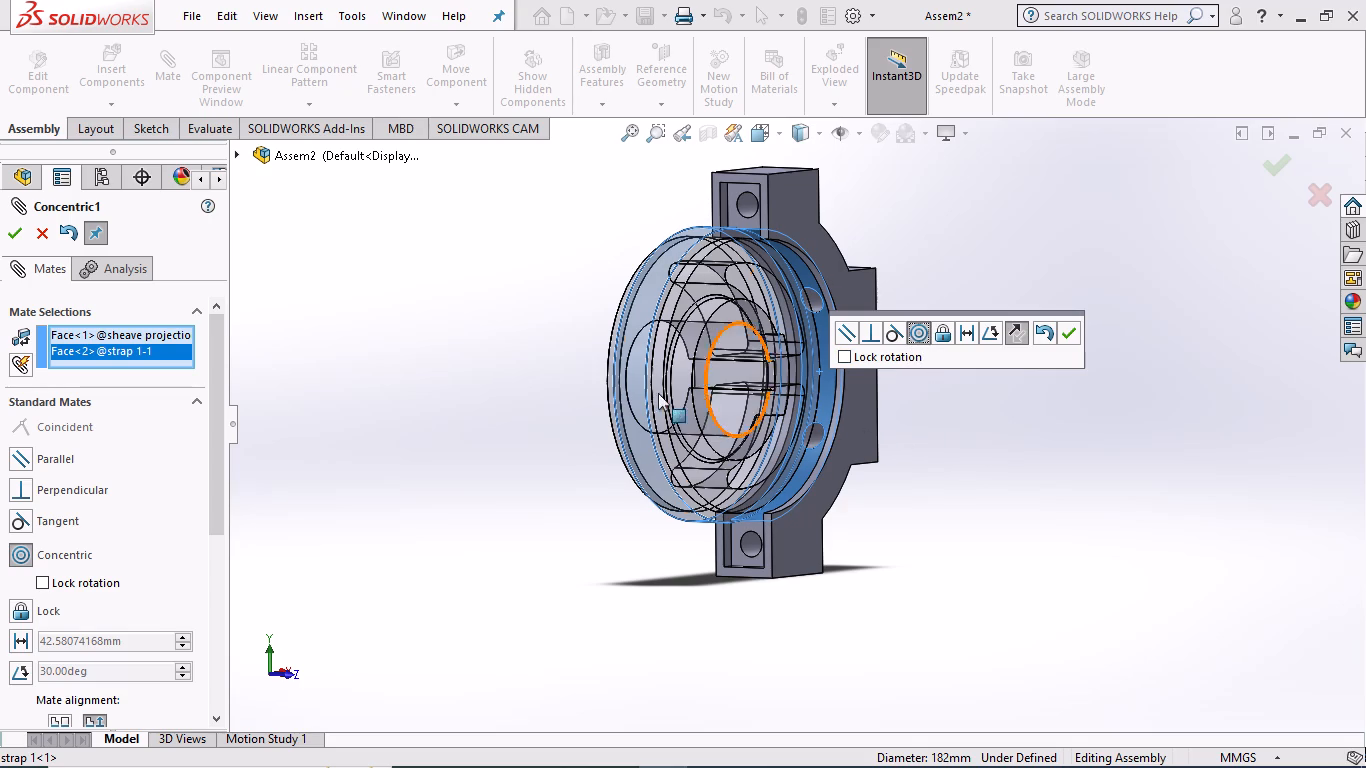
pyautogui.click(100, 550)
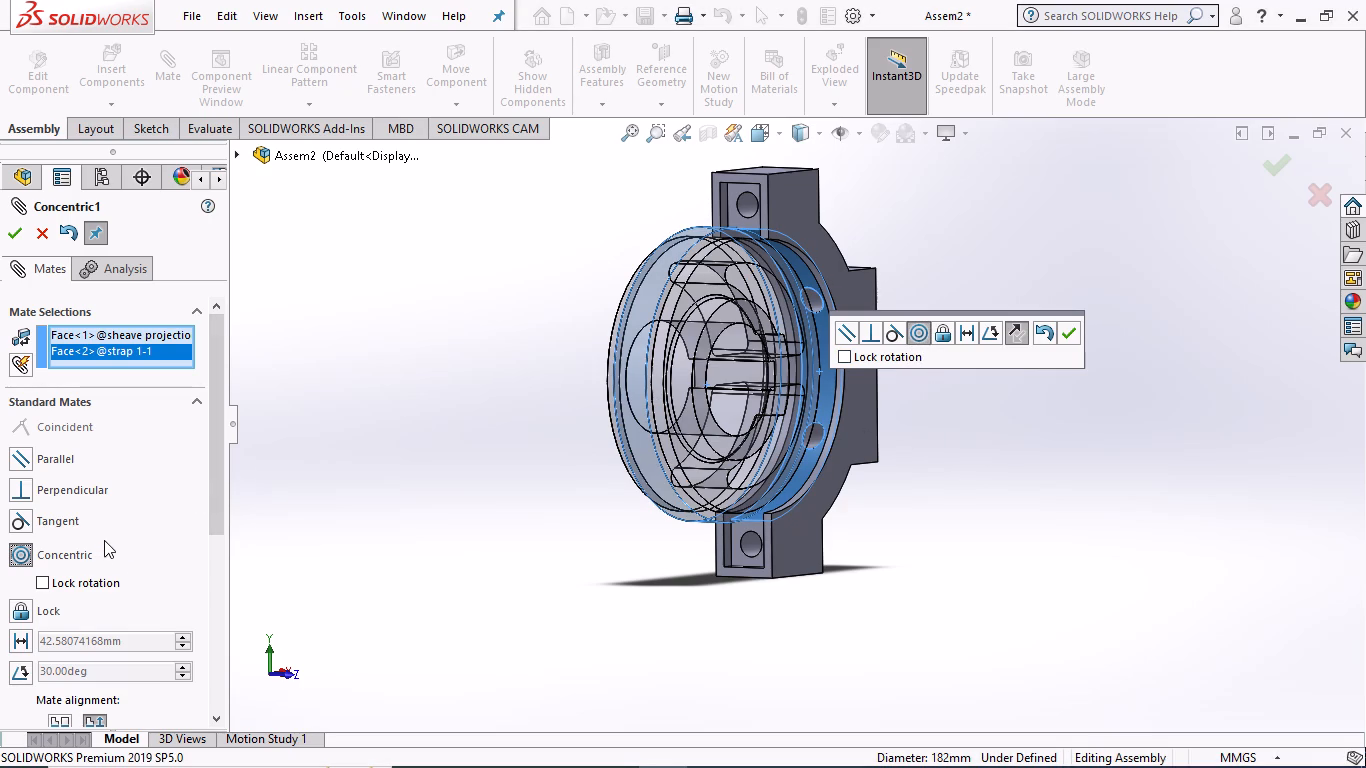
pyautogui.click(1071, 325)
# Add a coincident mate between the narrow ring face beside the sheave projection's rim and the matching side face of strap 1's groove.
pyautogui.moveTo(1130, 387); pyautogui.dragTo(1195, 417, button='middle')
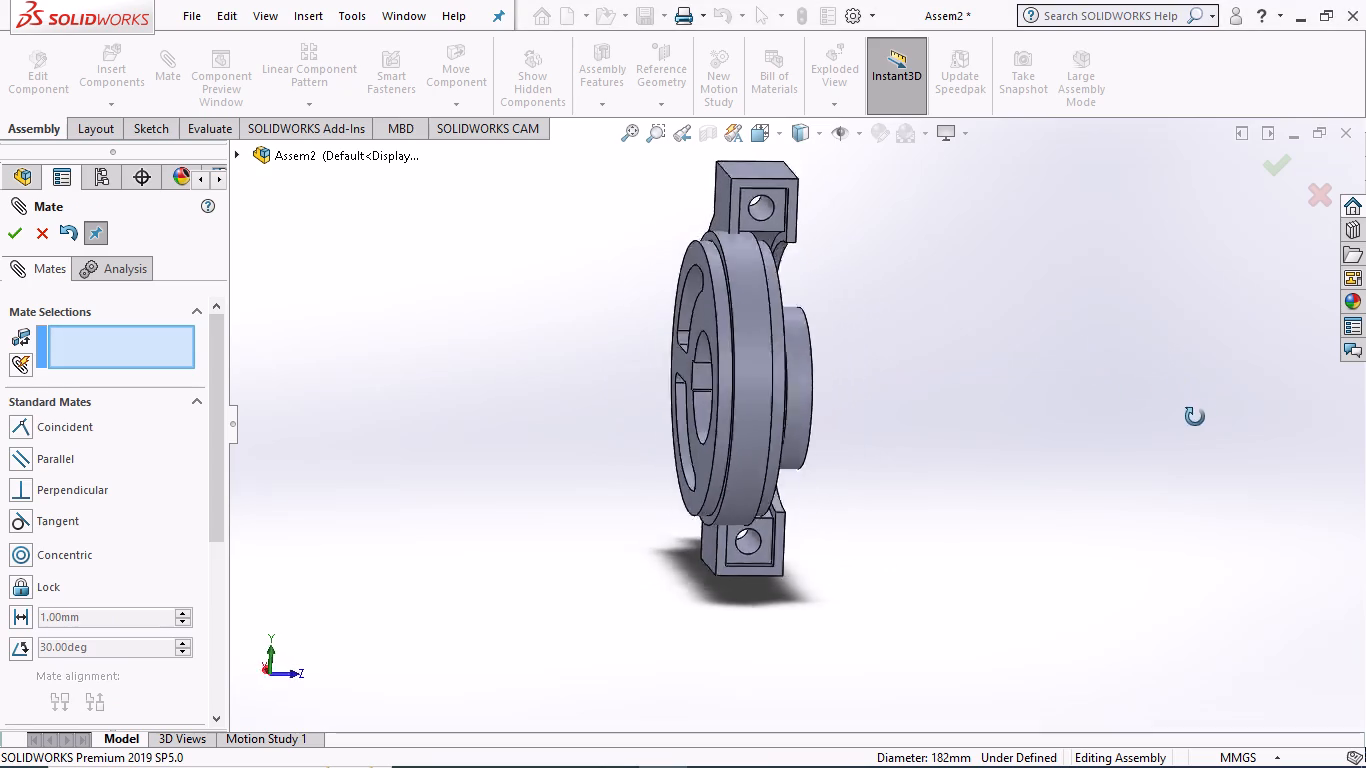
pyautogui.moveTo(1195, 417); pyautogui.dragTo(1161, 346, button='middle')
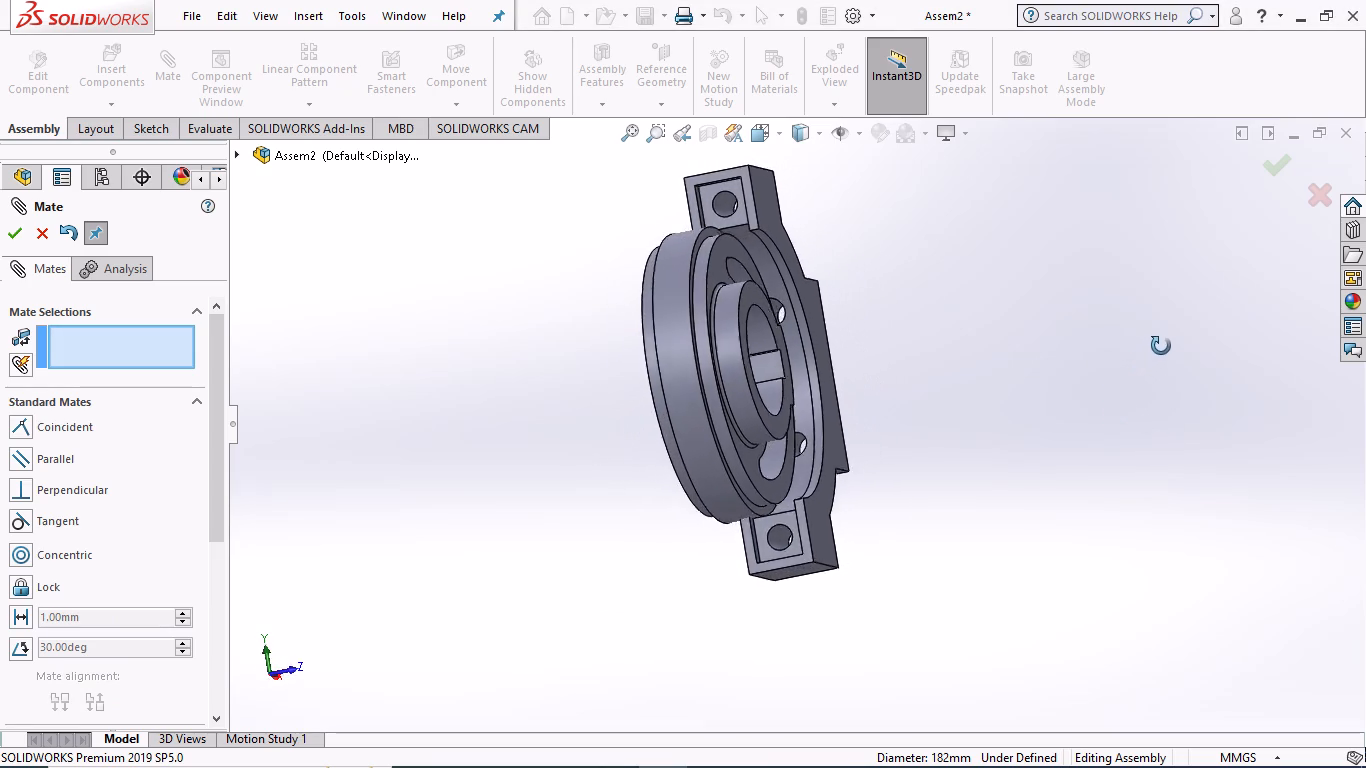
pyautogui.moveTo(1161, 346); pyautogui.dragTo(1086, 315, button='middle')
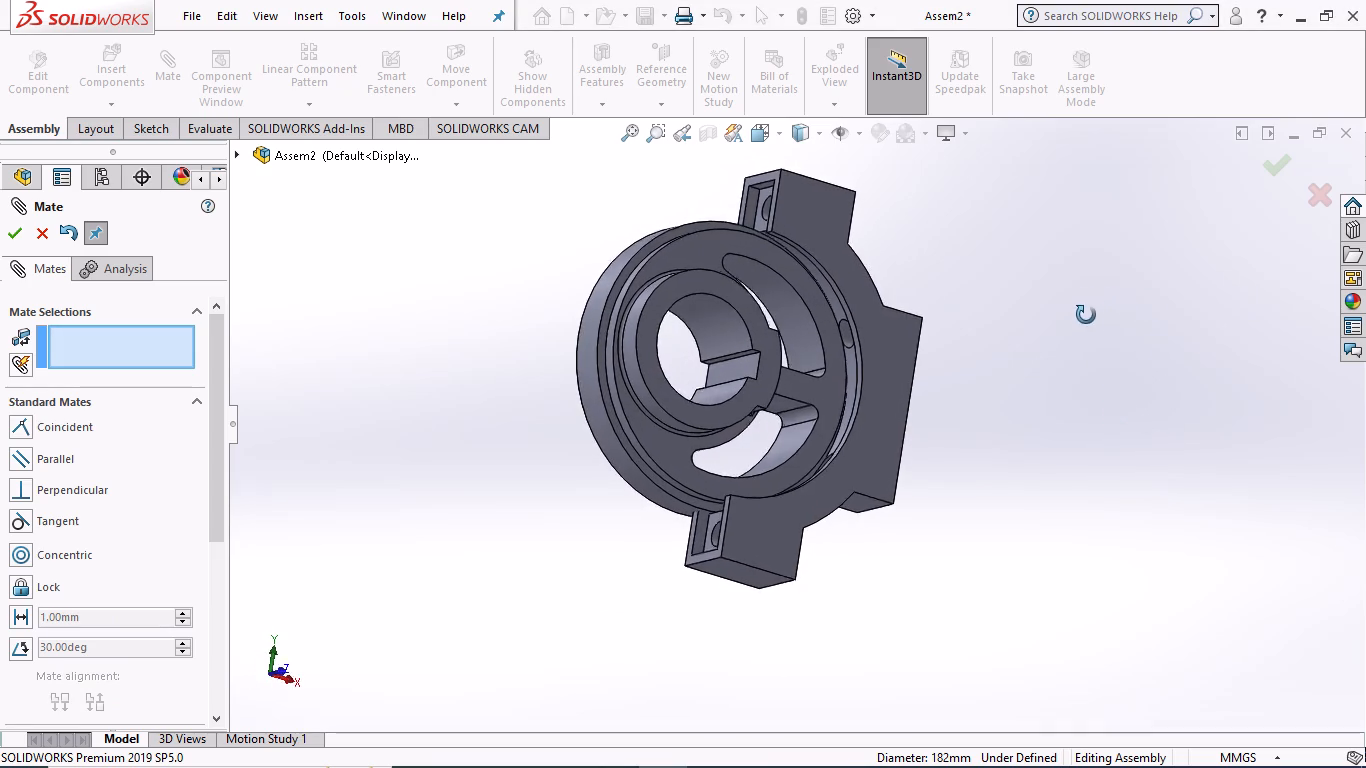
pyautogui.moveTo(1086, 315); pyautogui.dragTo(1102, 342, button='middle')
pyautogui.moveTo(1015, 371); pyautogui.dragTo(1065, 450, button='middle')
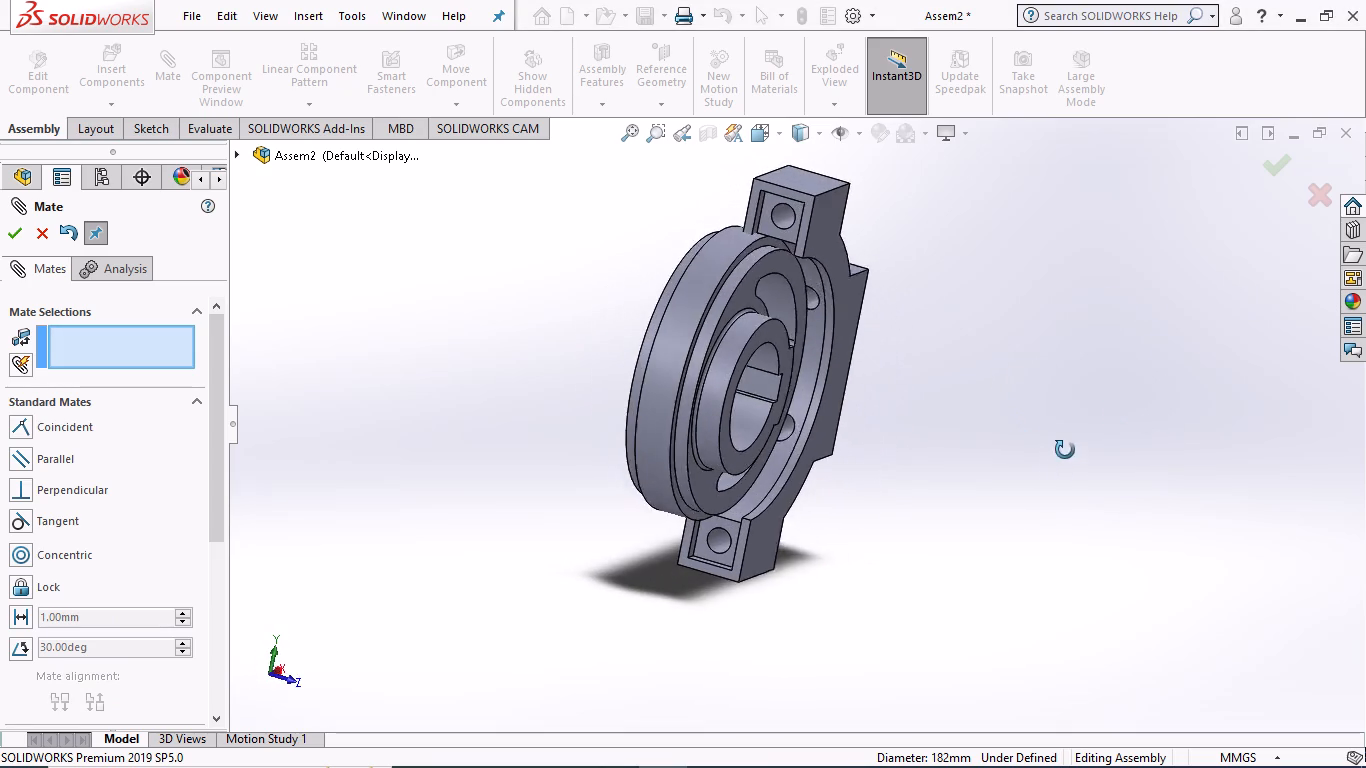
pyautogui.moveTo(1065, 450); pyautogui.dragTo(1070, 446, button='middle')
pyautogui.moveTo(1011, 342); pyautogui.dragTo(992, 342, button='middle')
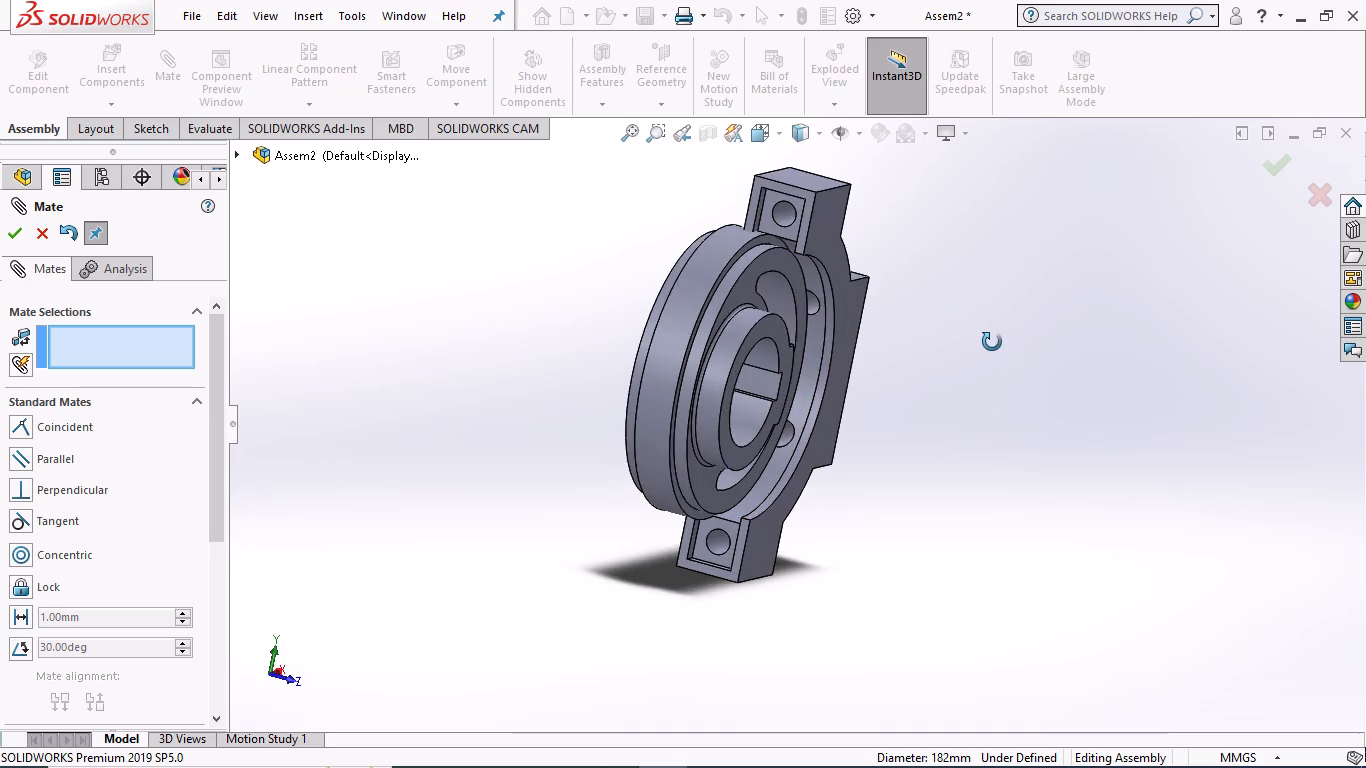
pyautogui.moveTo(992, 342); pyautogui.dragTo(936, 304, button='middle')
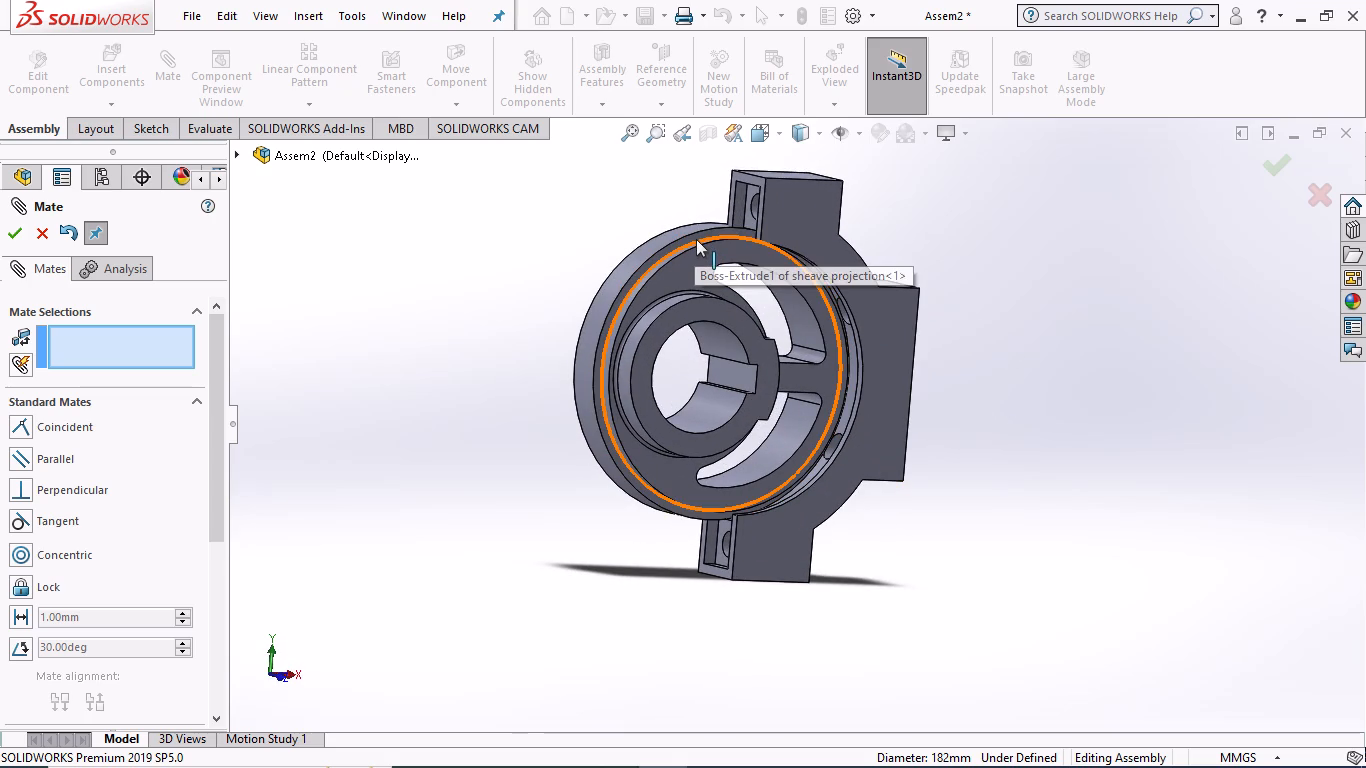
pyautogui.click(696, 236)
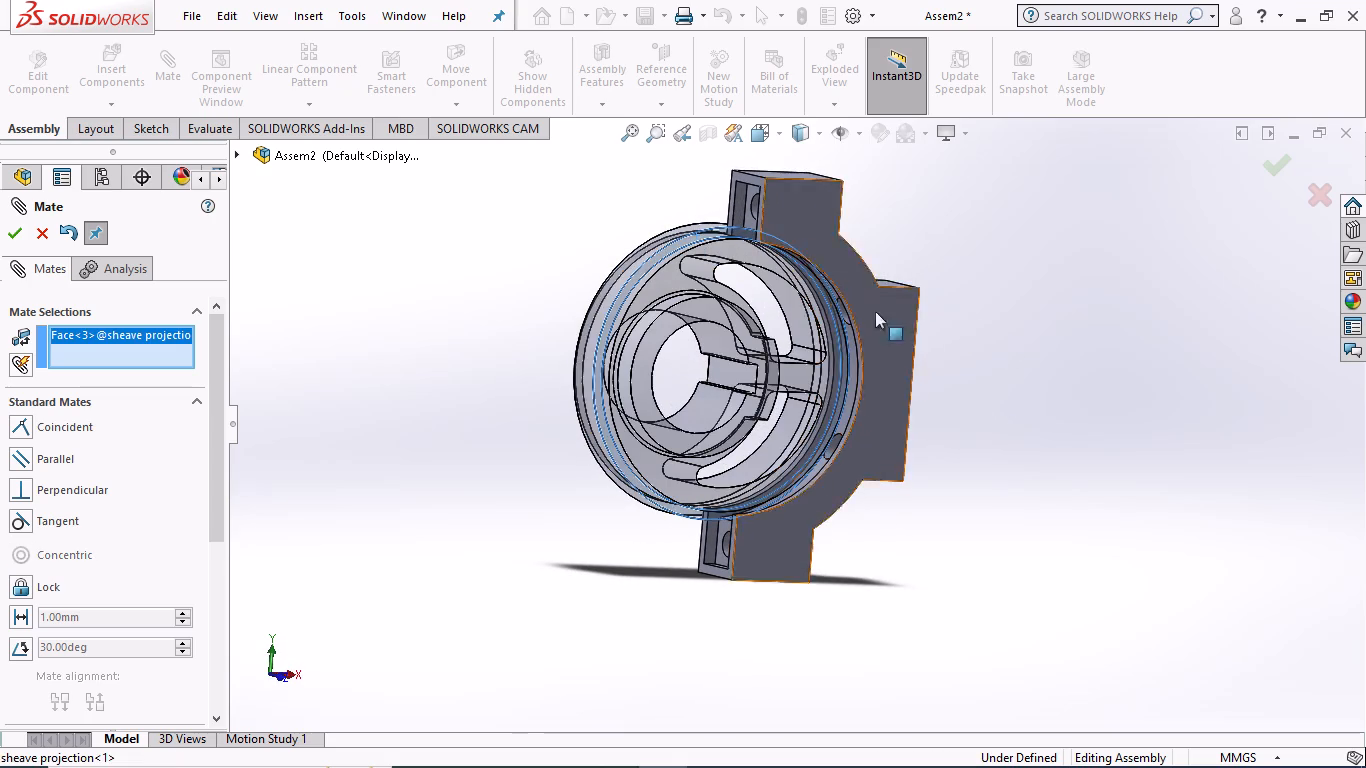
pyautogui.moveTo(930, 328); pyautogui.dragTo(996, 329, button='middle')
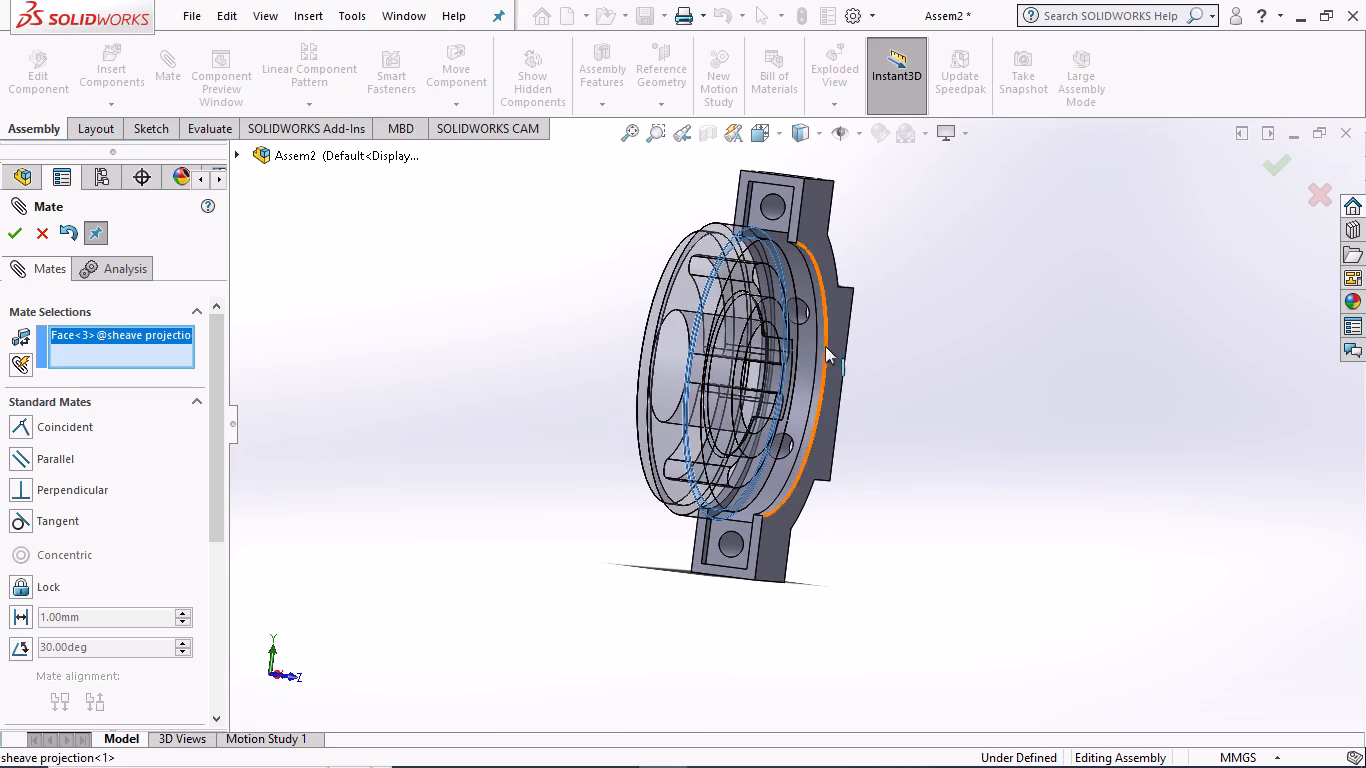
pyautogui.moveTo(897, 353); pyautogui.dragTo(934, 348, button='middle')
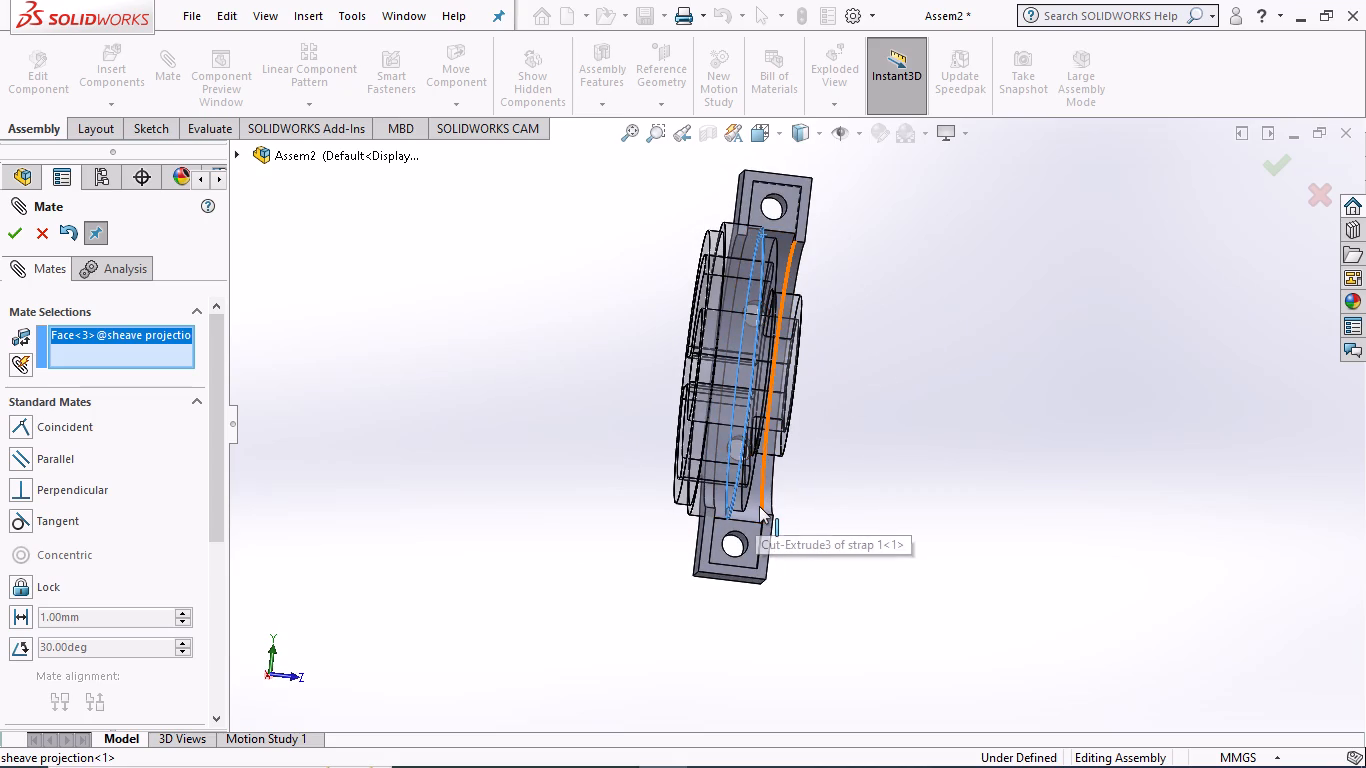
pyautogui.scroll(1, 814, 488)
pyautogui.moveTo(814, 488); pyautogui.dragTo(840, 486, button='middle')
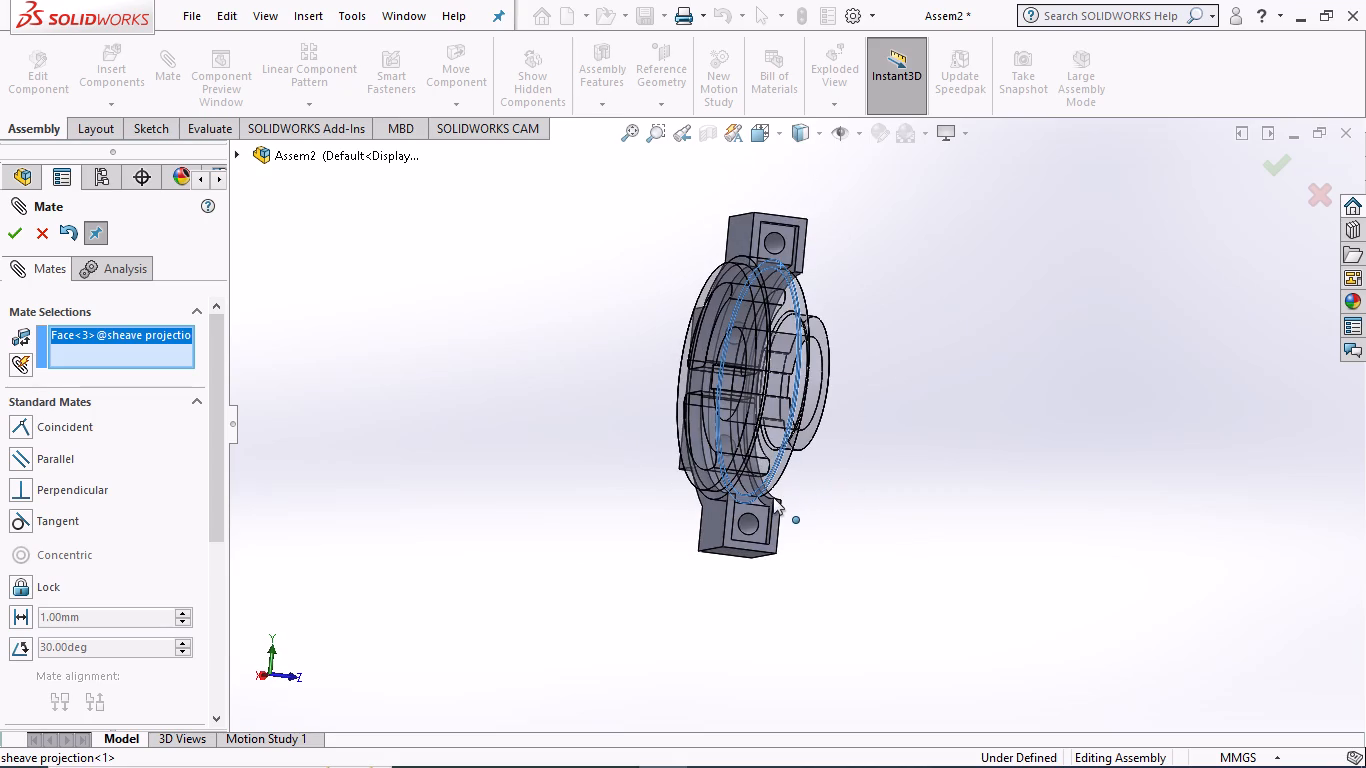
pyautogui.click(769, 500)
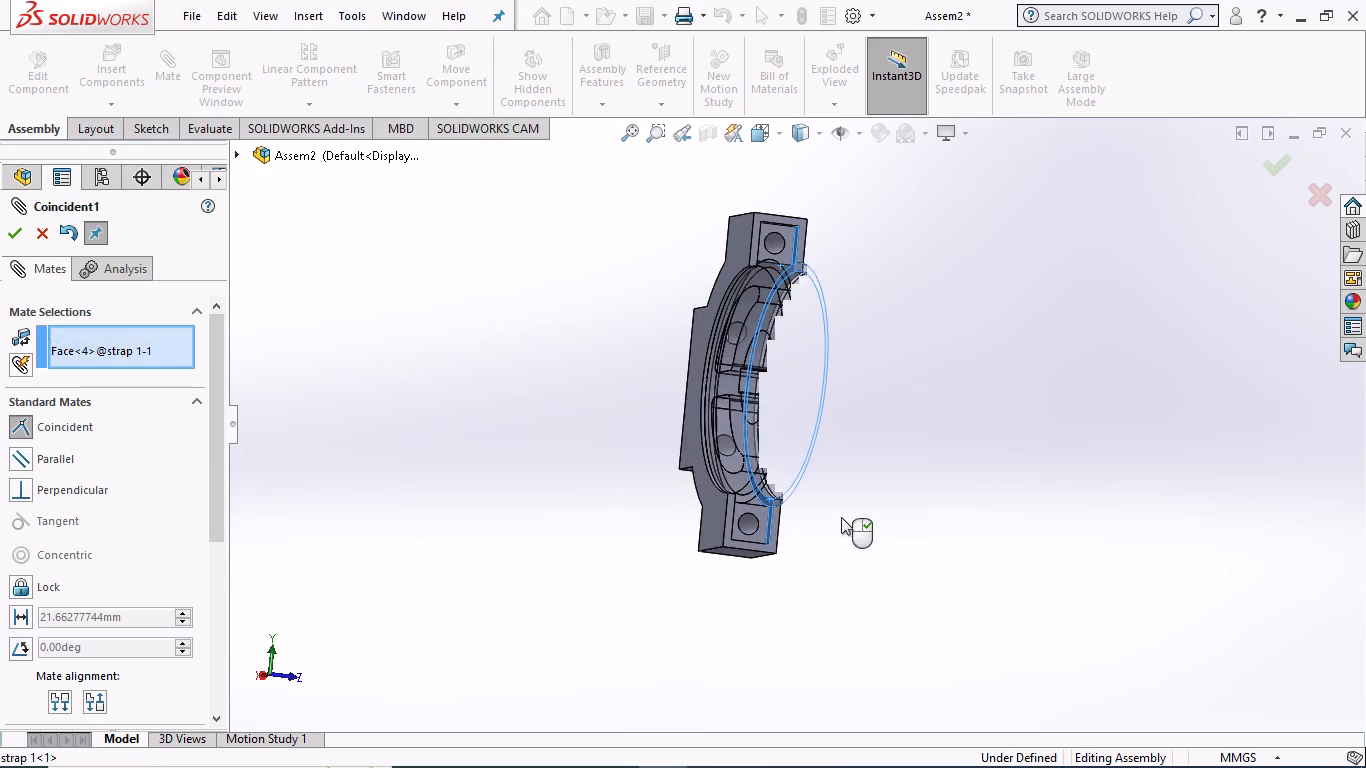
pyautogui.click(1072, 549)
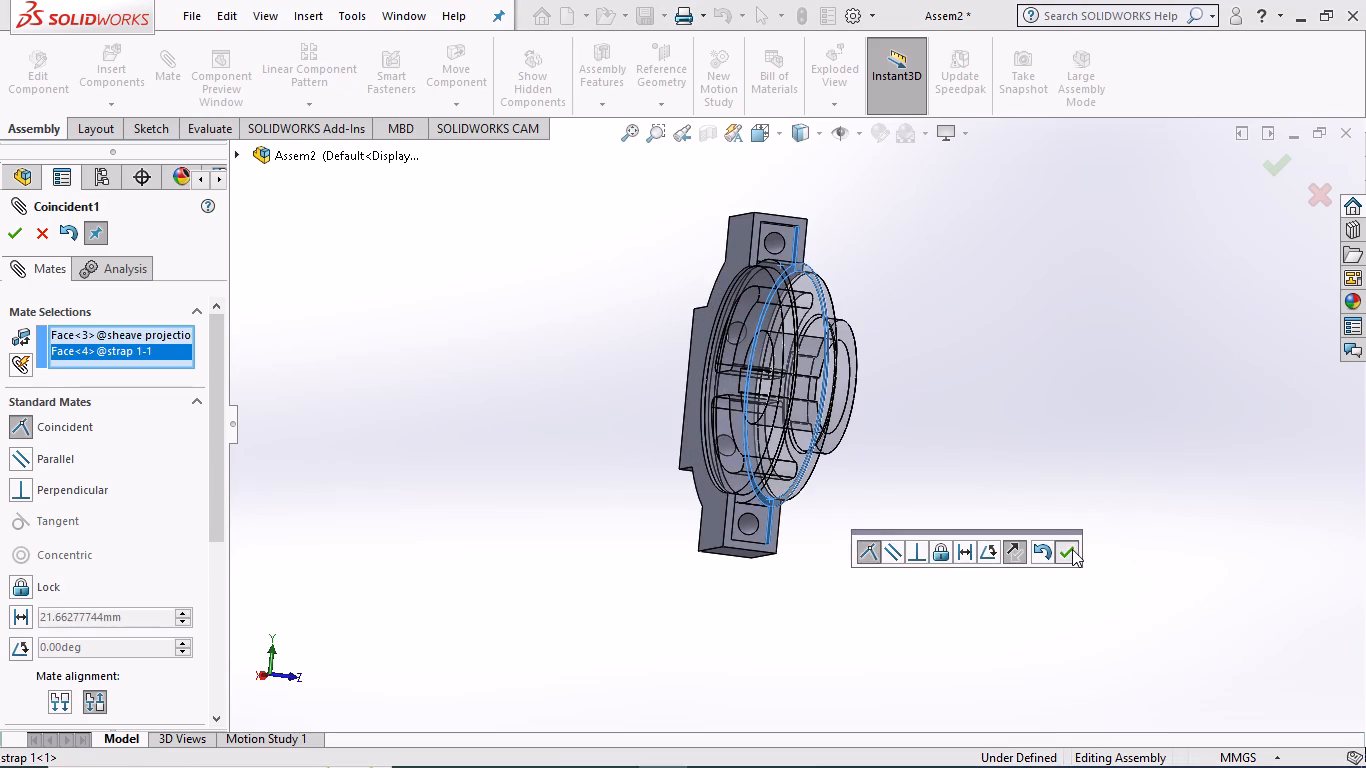
# Examine from several angles how the sheave projection's rim sits in the strap 1 groove.
pyautogui.moveTo(1048, 398); pyautogui.dragTo(993, 408, button='middle')
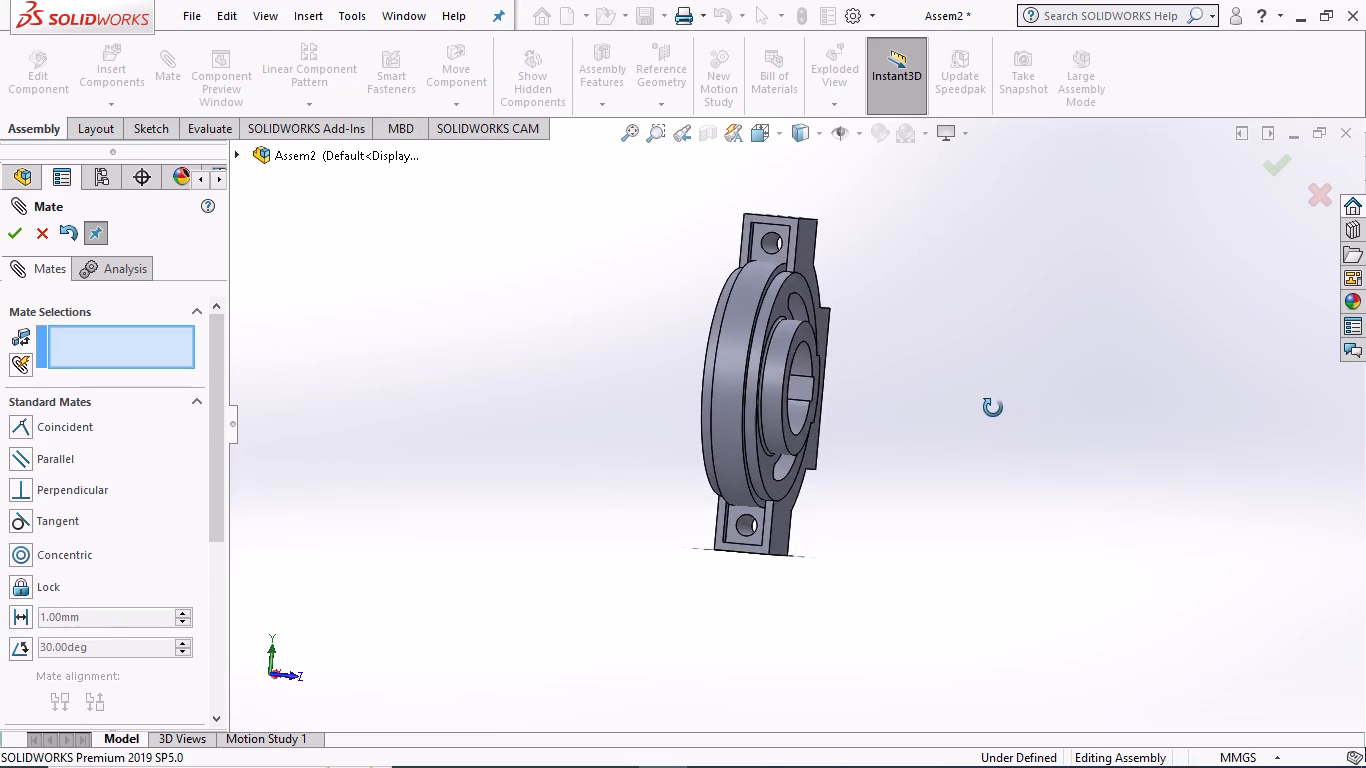
pyautogui.moveTo(993, 408); pyautogui.dragTo(1049, 357, button='middle')
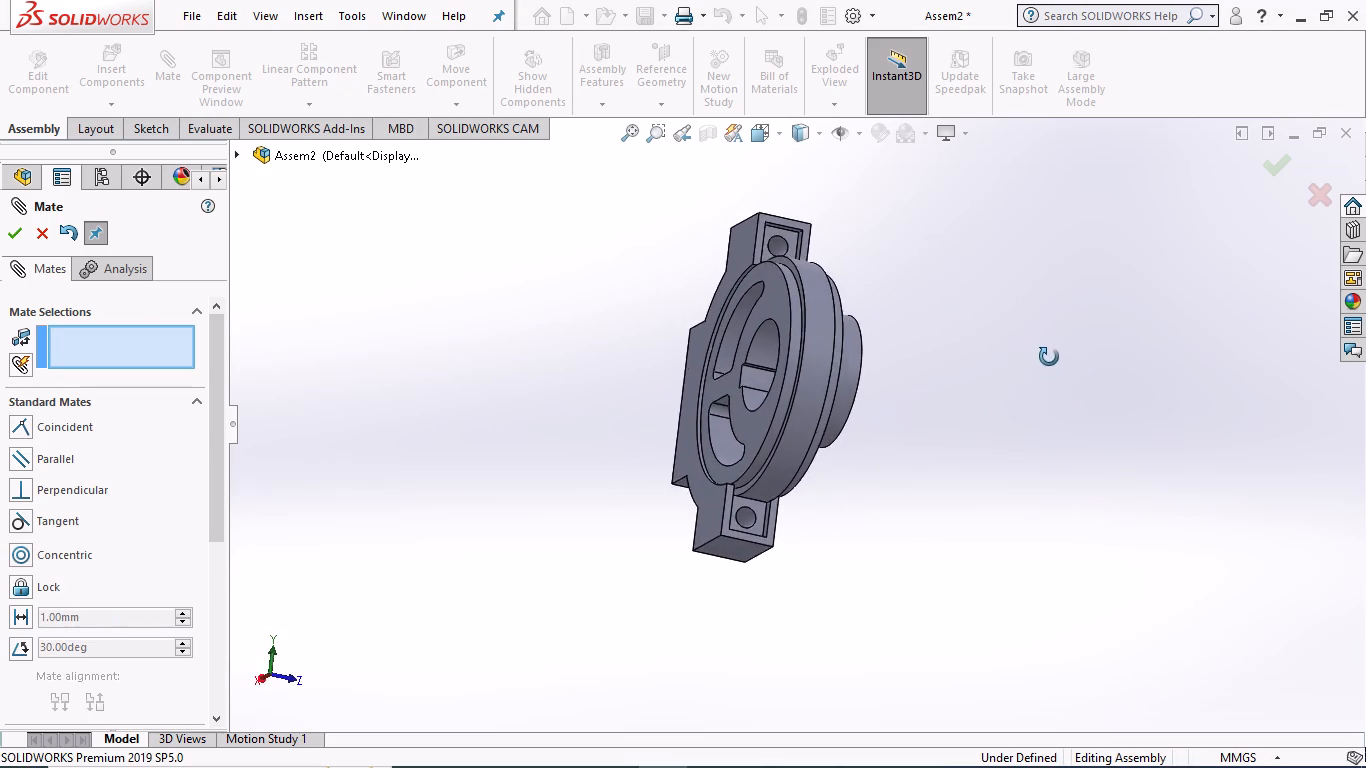
pyautogui.moveTo(1049, 357); pyautogui.dragTo(1025, 336, button='middle')
pyautogui.middleClick(1010, 328)
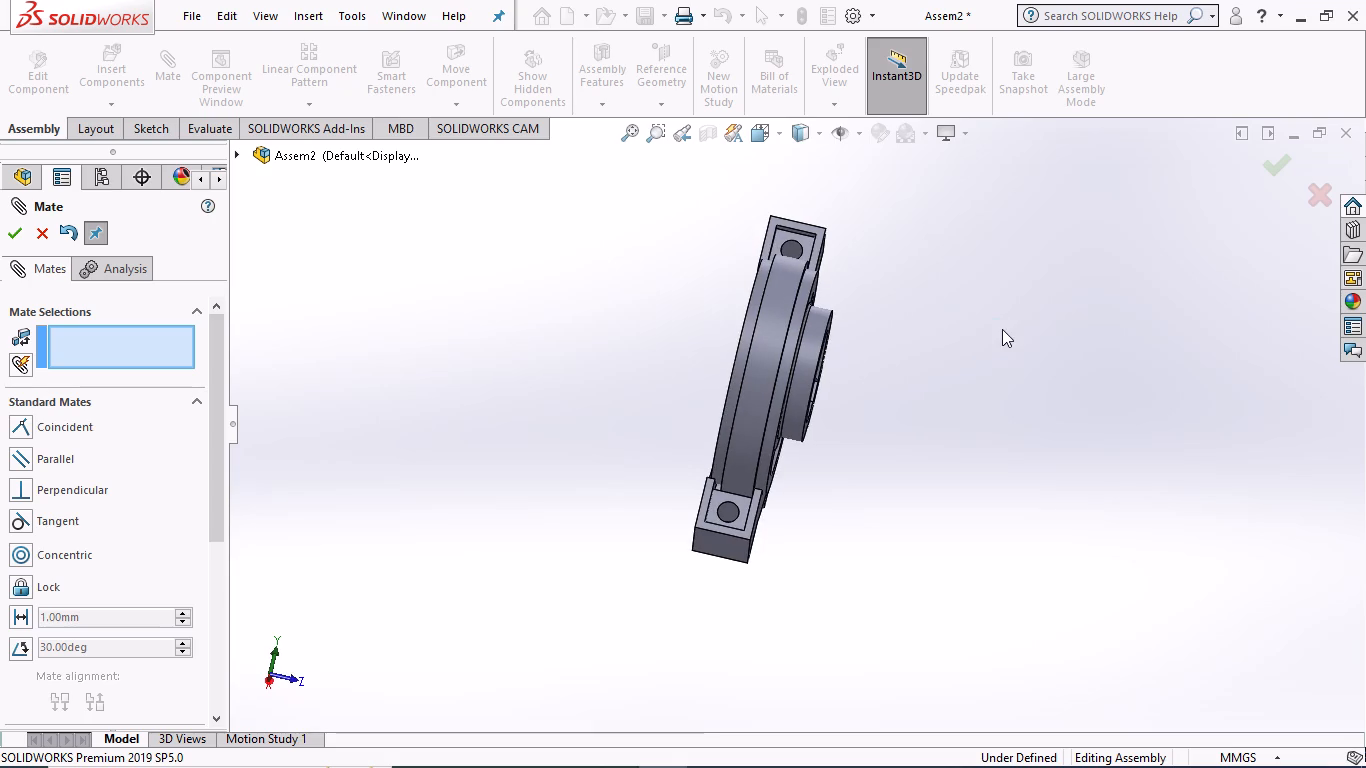
pyautogui.moveTo(1003, 347); pyautogui.dragTo(998, 383, button='middle')
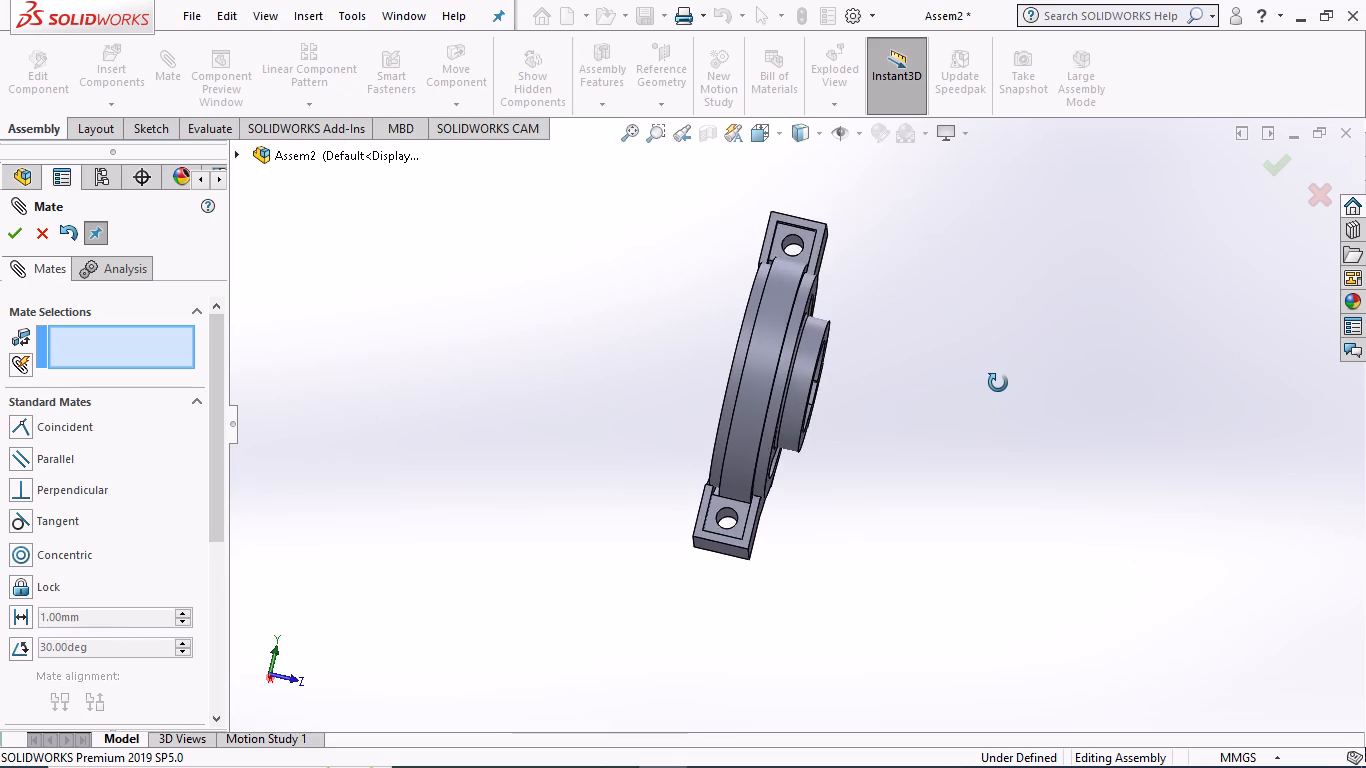
pyautogui.moveTo(998, 383); pyautogui.dragTo(1002, 395, button='middle')
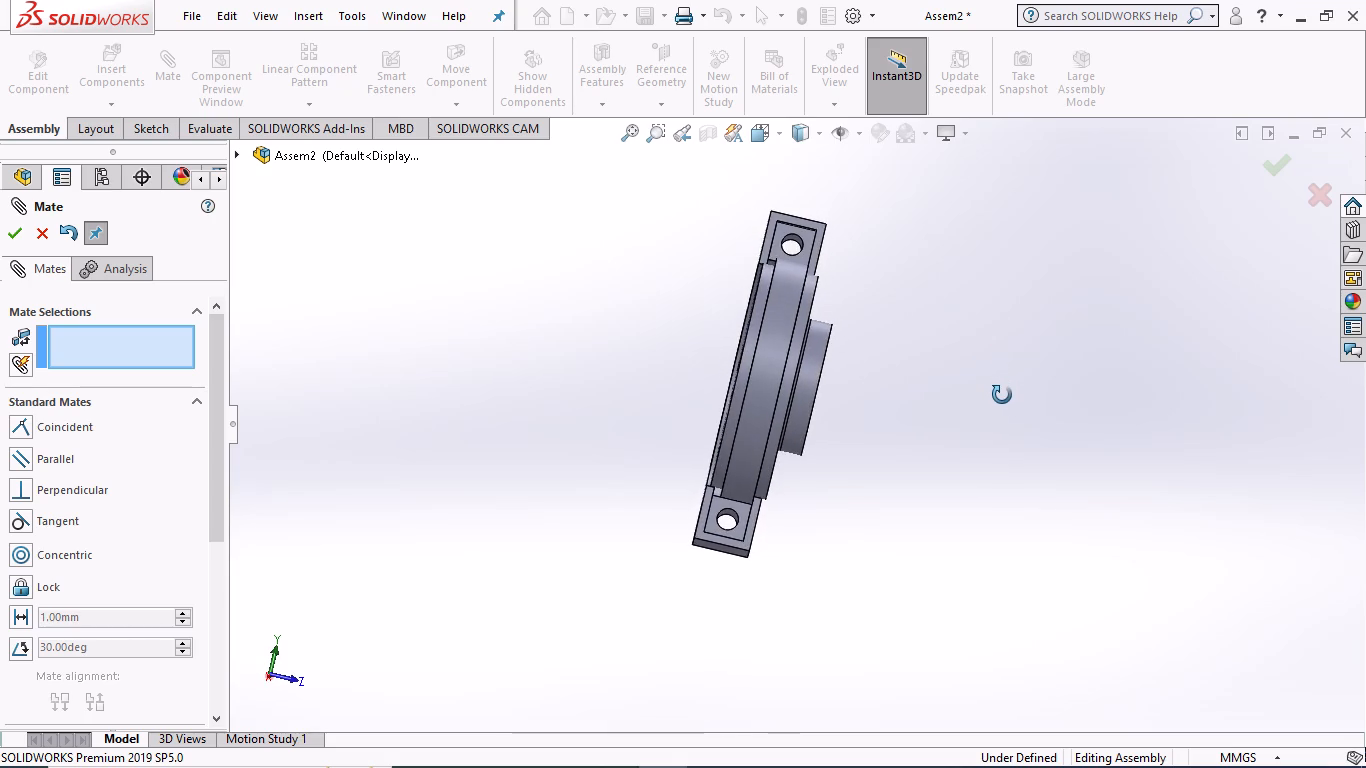
pyautogui.moveTo(1002, 395); pyautogui.dragTo(1008, 401, button='middle')
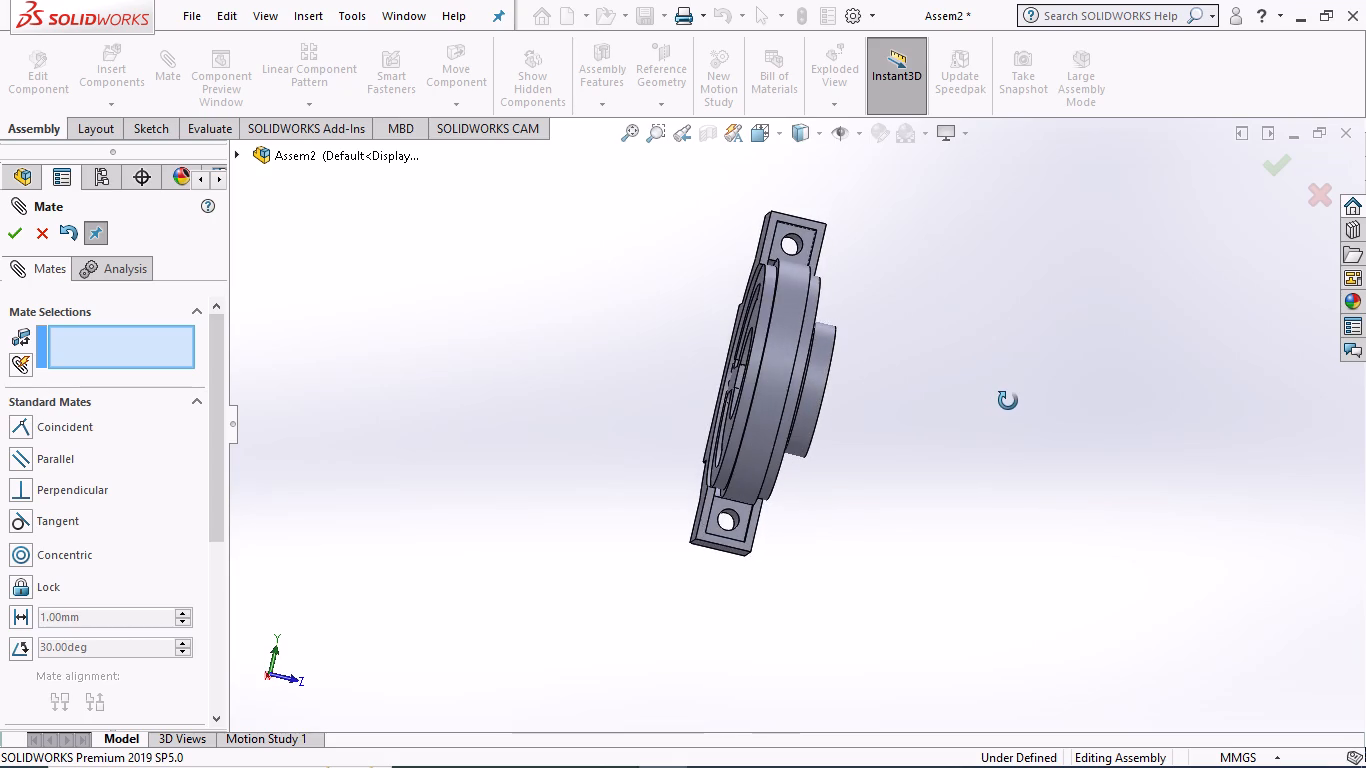
pyautogui.moveTo(1008, 401); pyautogui.dragTo(997, 401, button='middle')
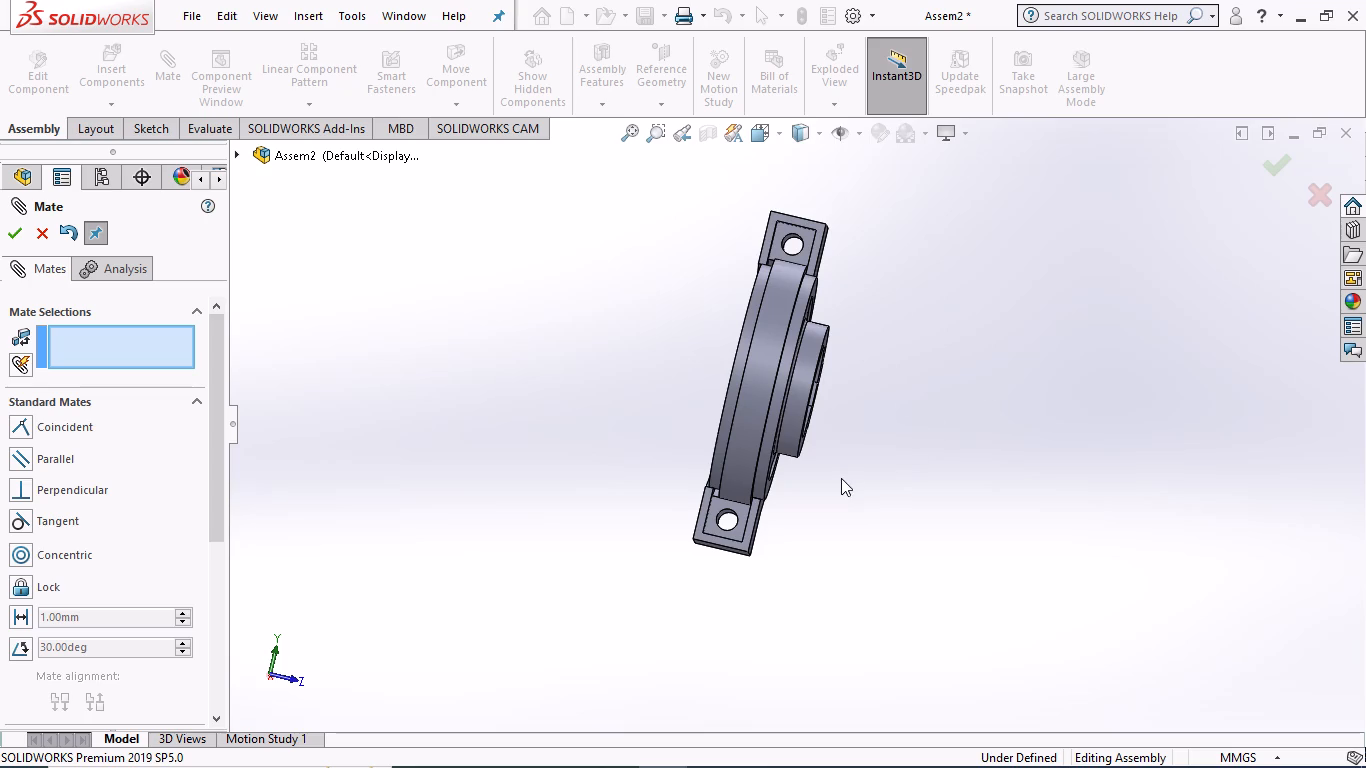
pyautogui.moveTo(841, 483); pyautogui.dragTo(833, 495, button='middle')
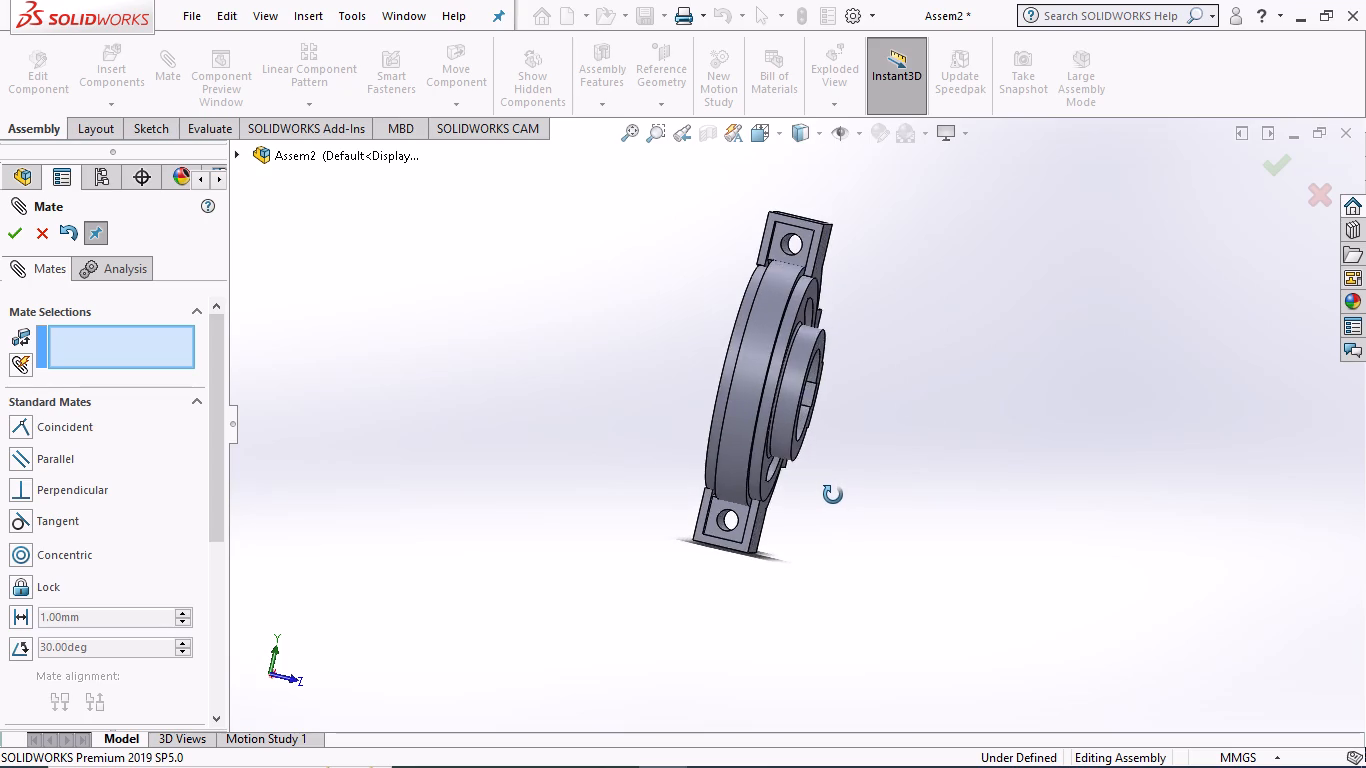
pyautogui.moveTo(833, 495); pyautogui.dragTo(849, 429, button='middle')
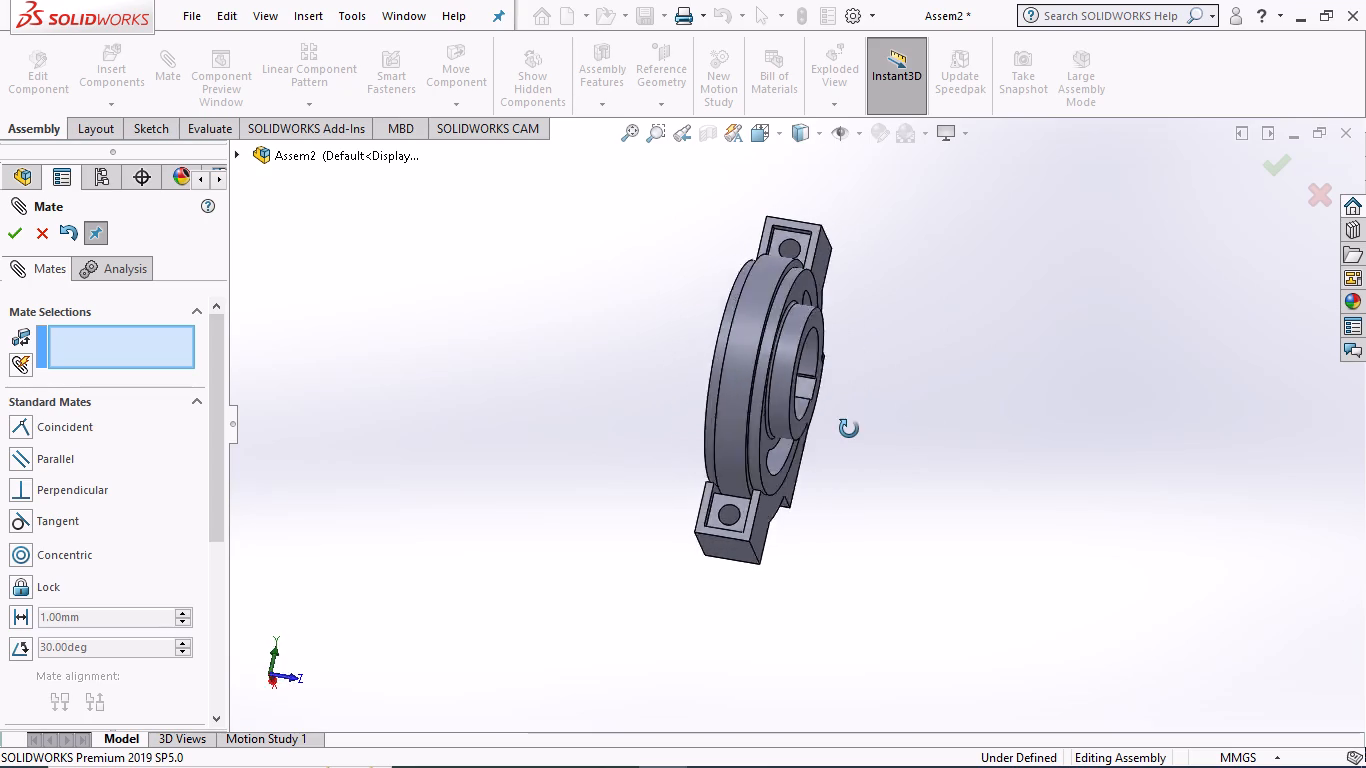
pyautogui.moveTo(849, 429); pyautogui.dragTo(853, 439, button='middle')
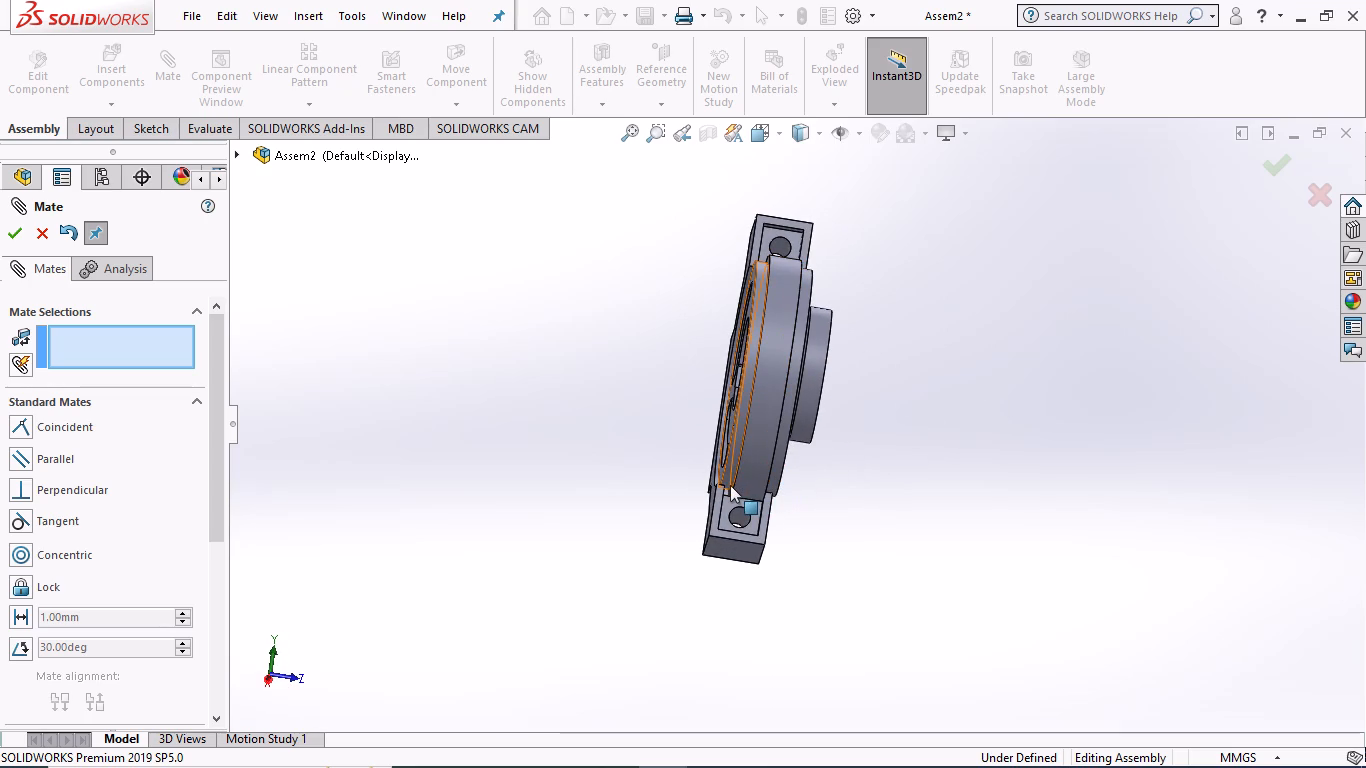
pyautogui.moveTo(864, 511); pyautogui.dragTo(876, 548, button='middle')
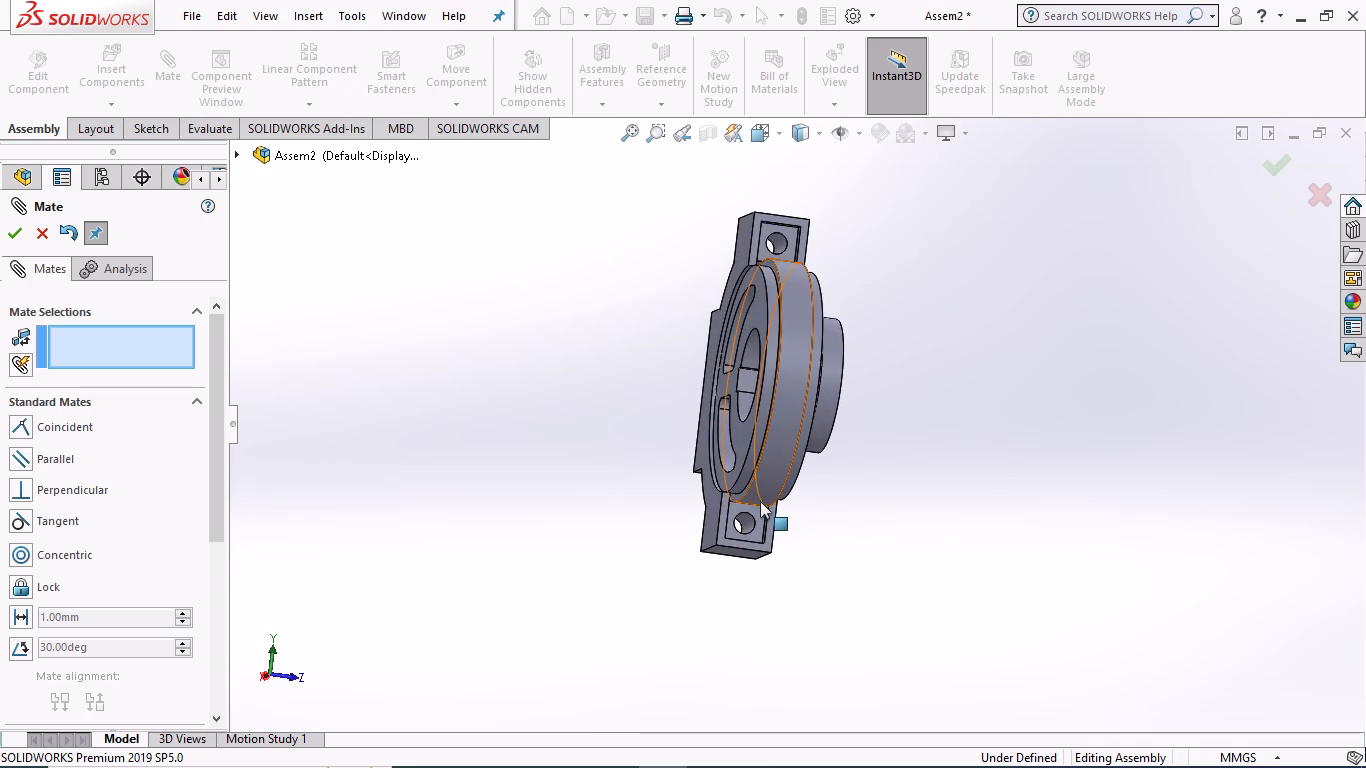
pyautogui.moveTo(884, 515); pyautogui.dragTo(891, 534, button='middle')
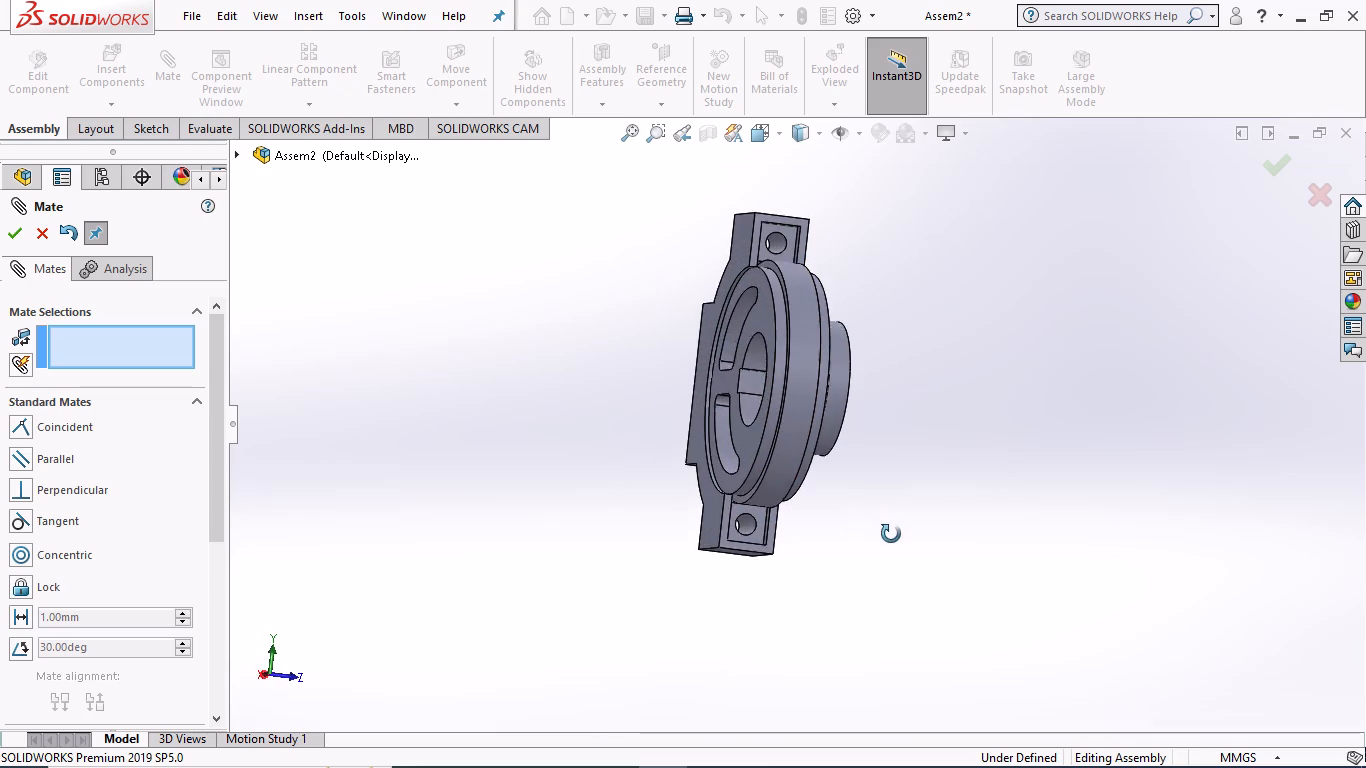
pyautogui.moveTo(891, 534); pyautogui.dragTo(895, 555, button='middle')
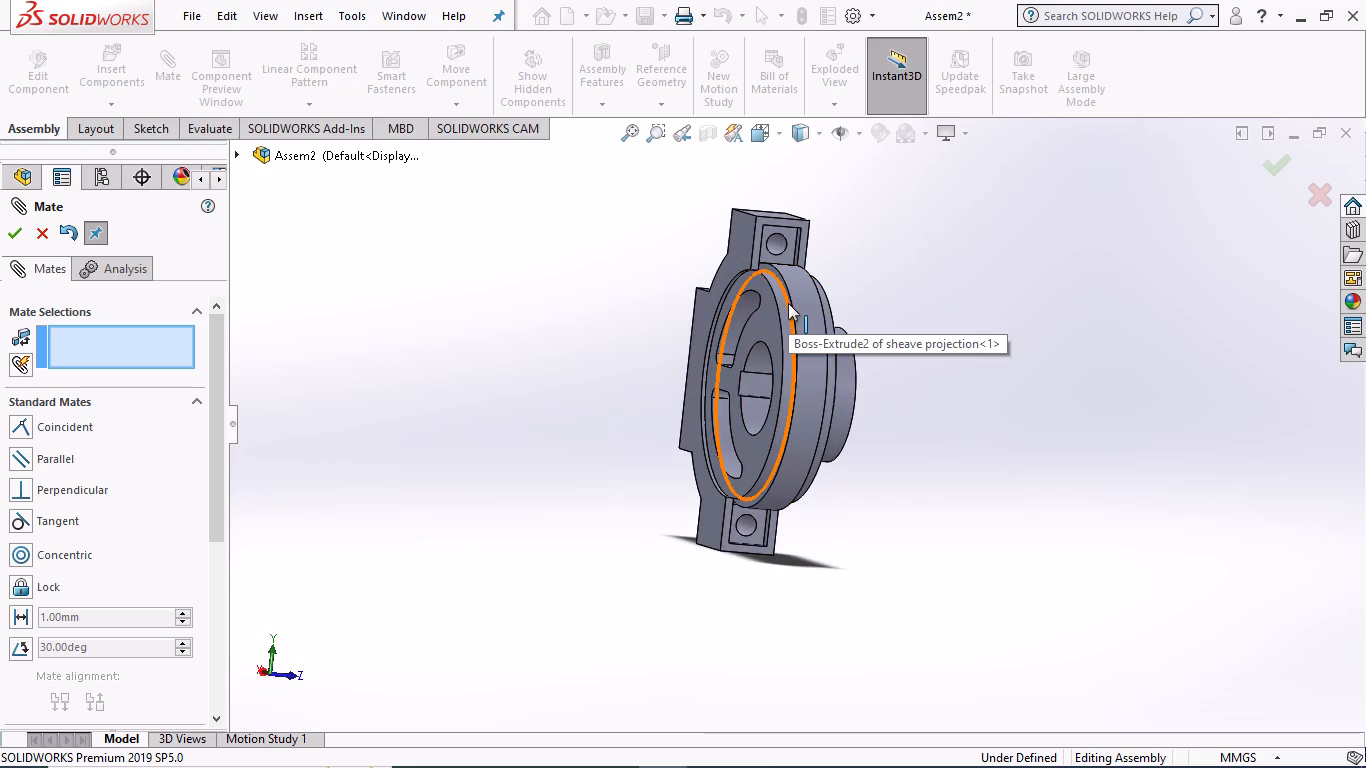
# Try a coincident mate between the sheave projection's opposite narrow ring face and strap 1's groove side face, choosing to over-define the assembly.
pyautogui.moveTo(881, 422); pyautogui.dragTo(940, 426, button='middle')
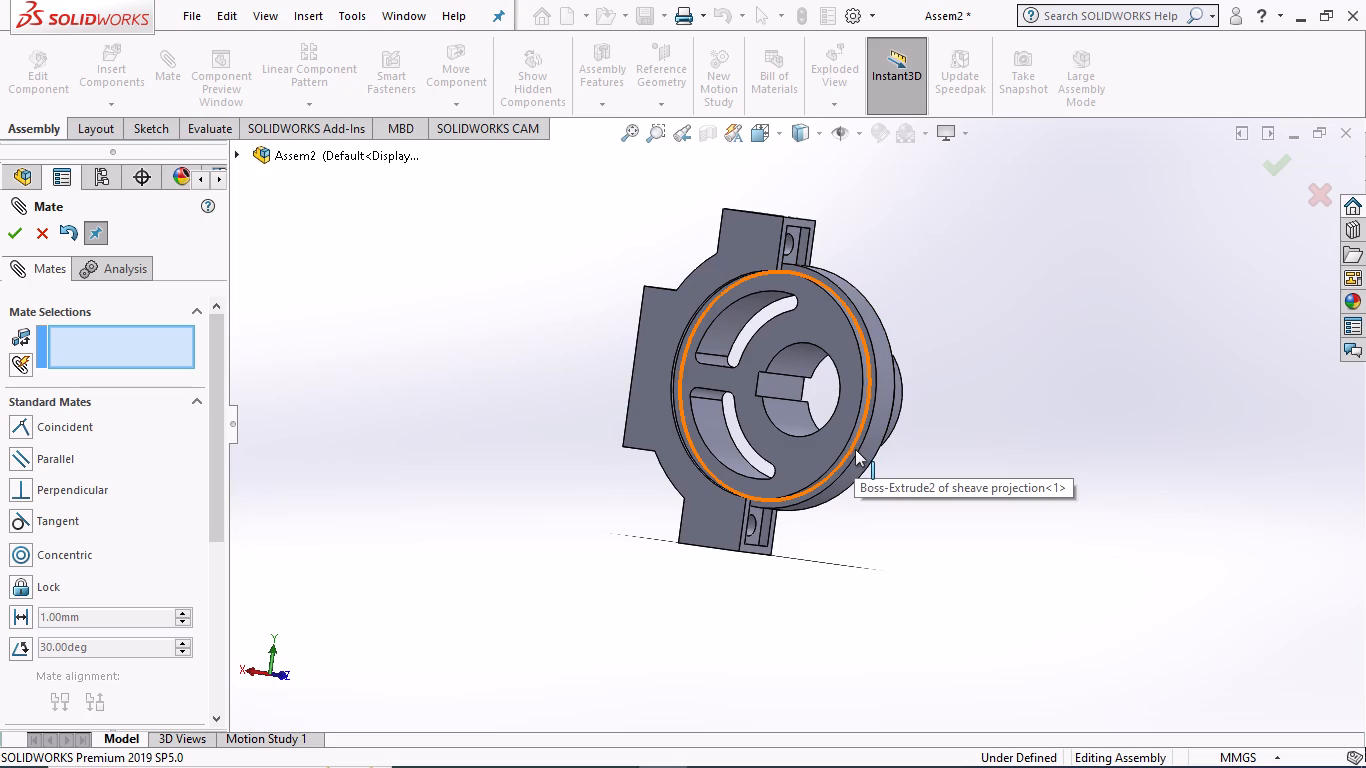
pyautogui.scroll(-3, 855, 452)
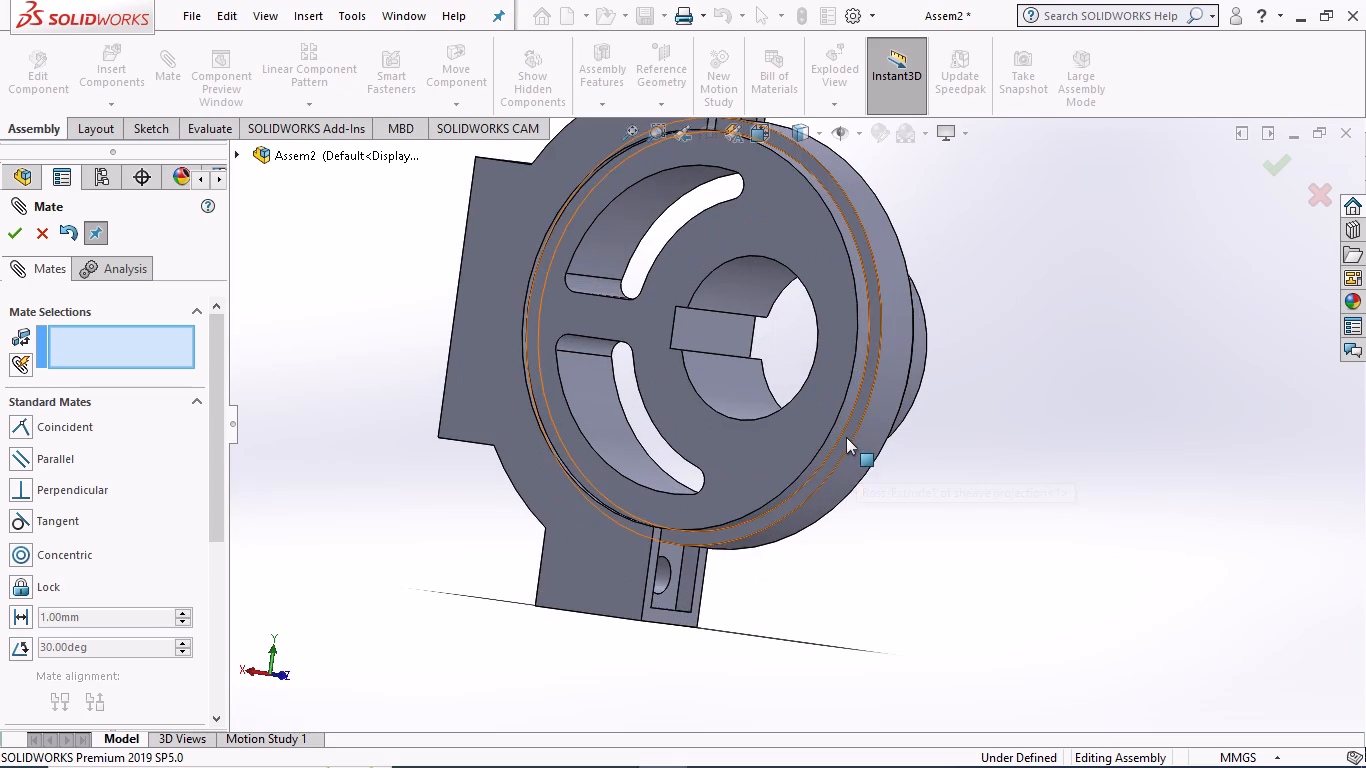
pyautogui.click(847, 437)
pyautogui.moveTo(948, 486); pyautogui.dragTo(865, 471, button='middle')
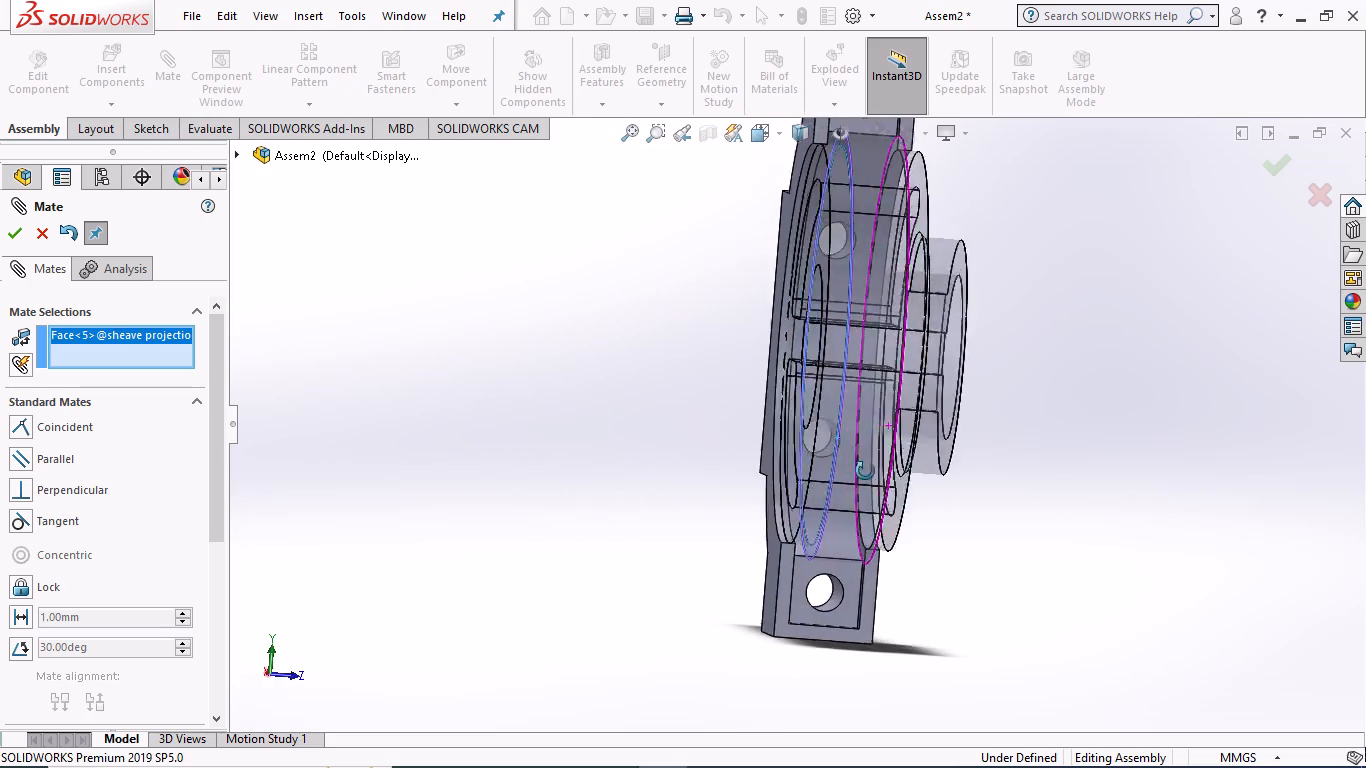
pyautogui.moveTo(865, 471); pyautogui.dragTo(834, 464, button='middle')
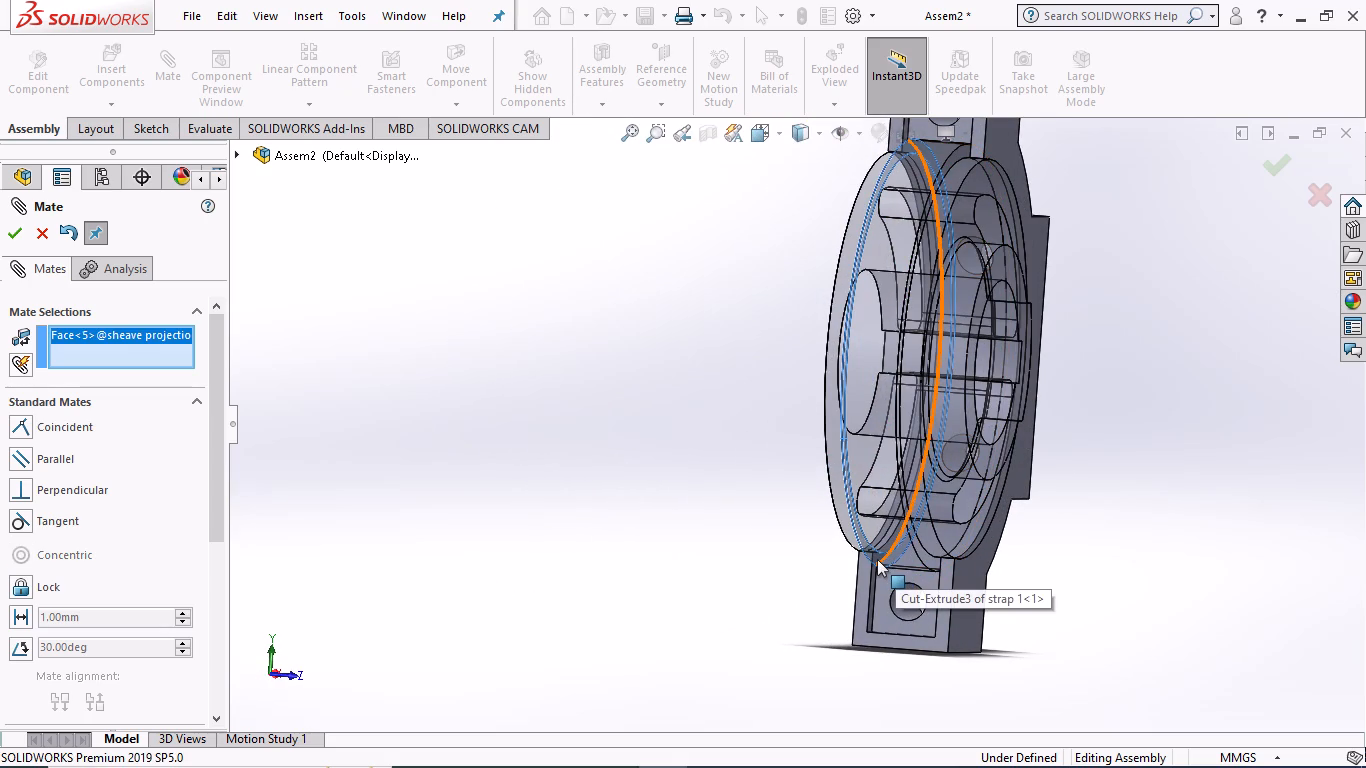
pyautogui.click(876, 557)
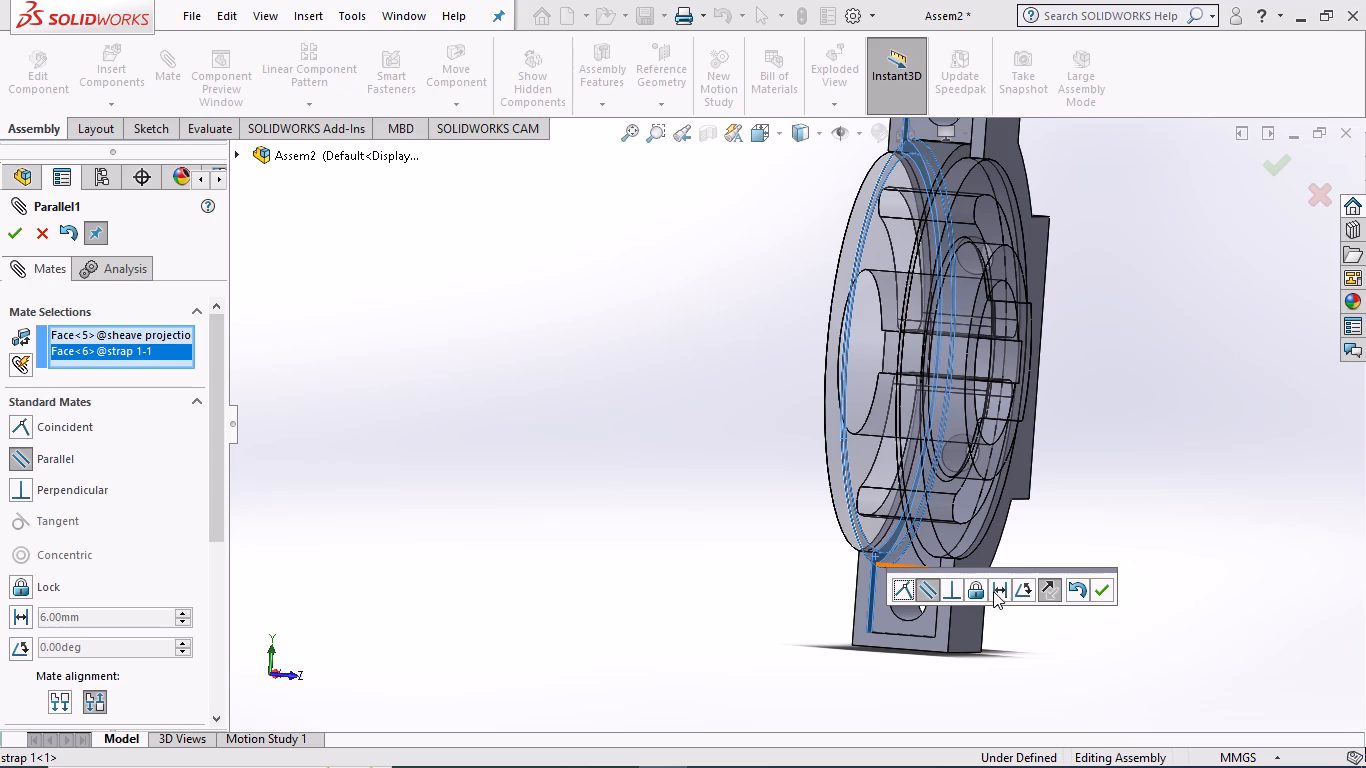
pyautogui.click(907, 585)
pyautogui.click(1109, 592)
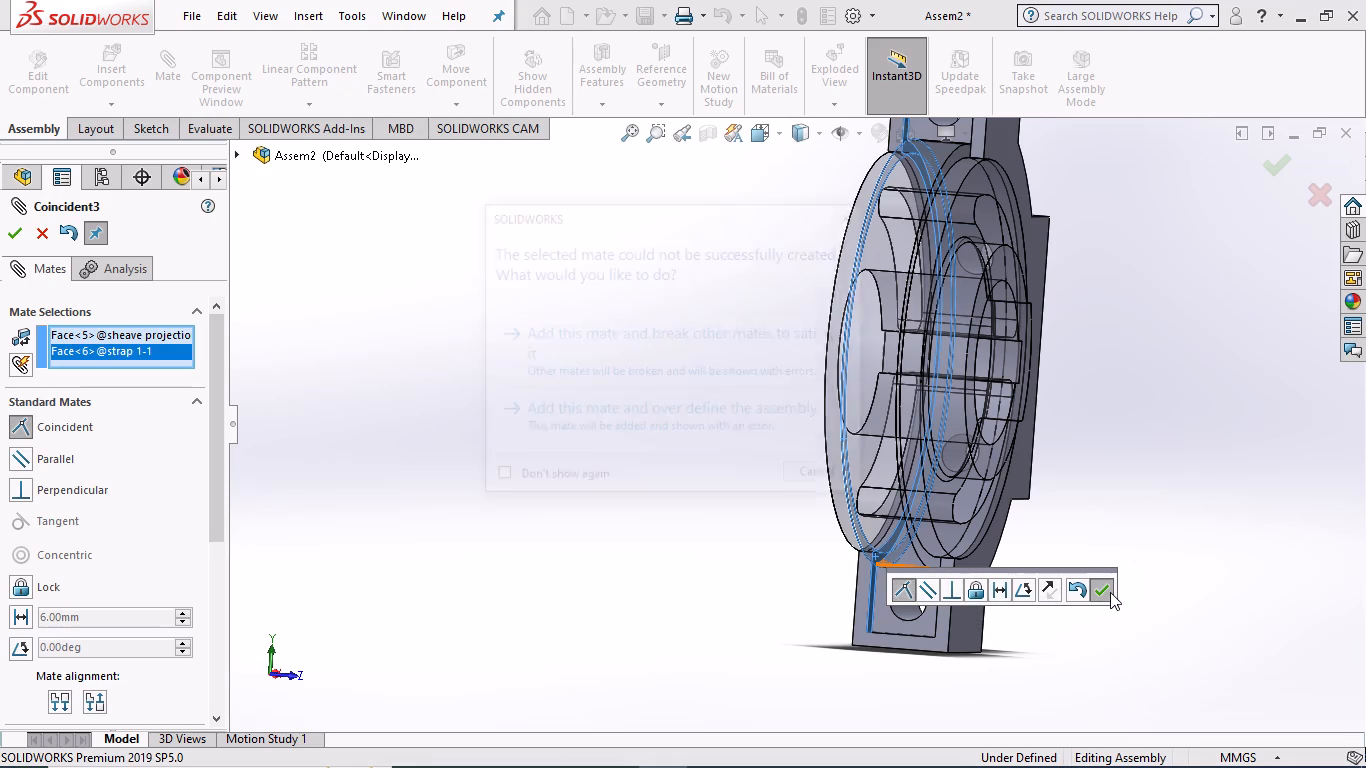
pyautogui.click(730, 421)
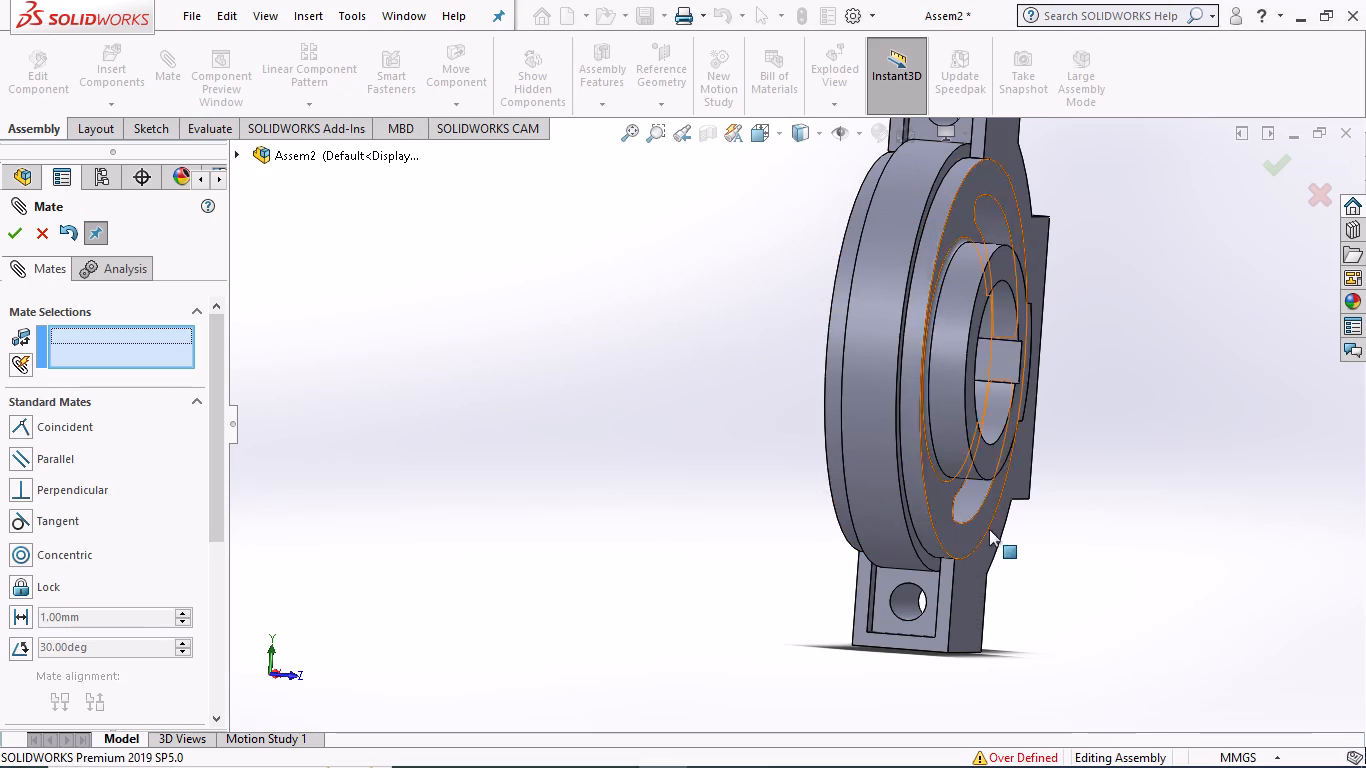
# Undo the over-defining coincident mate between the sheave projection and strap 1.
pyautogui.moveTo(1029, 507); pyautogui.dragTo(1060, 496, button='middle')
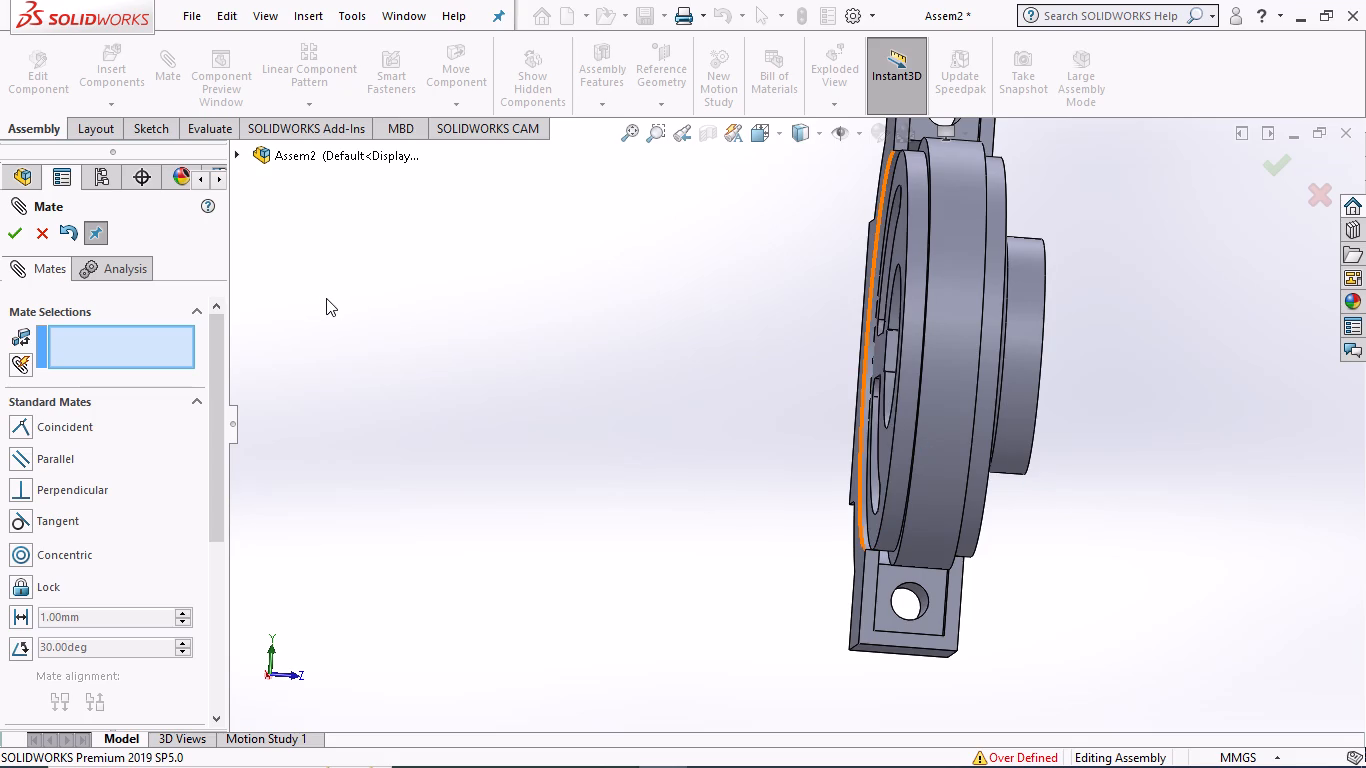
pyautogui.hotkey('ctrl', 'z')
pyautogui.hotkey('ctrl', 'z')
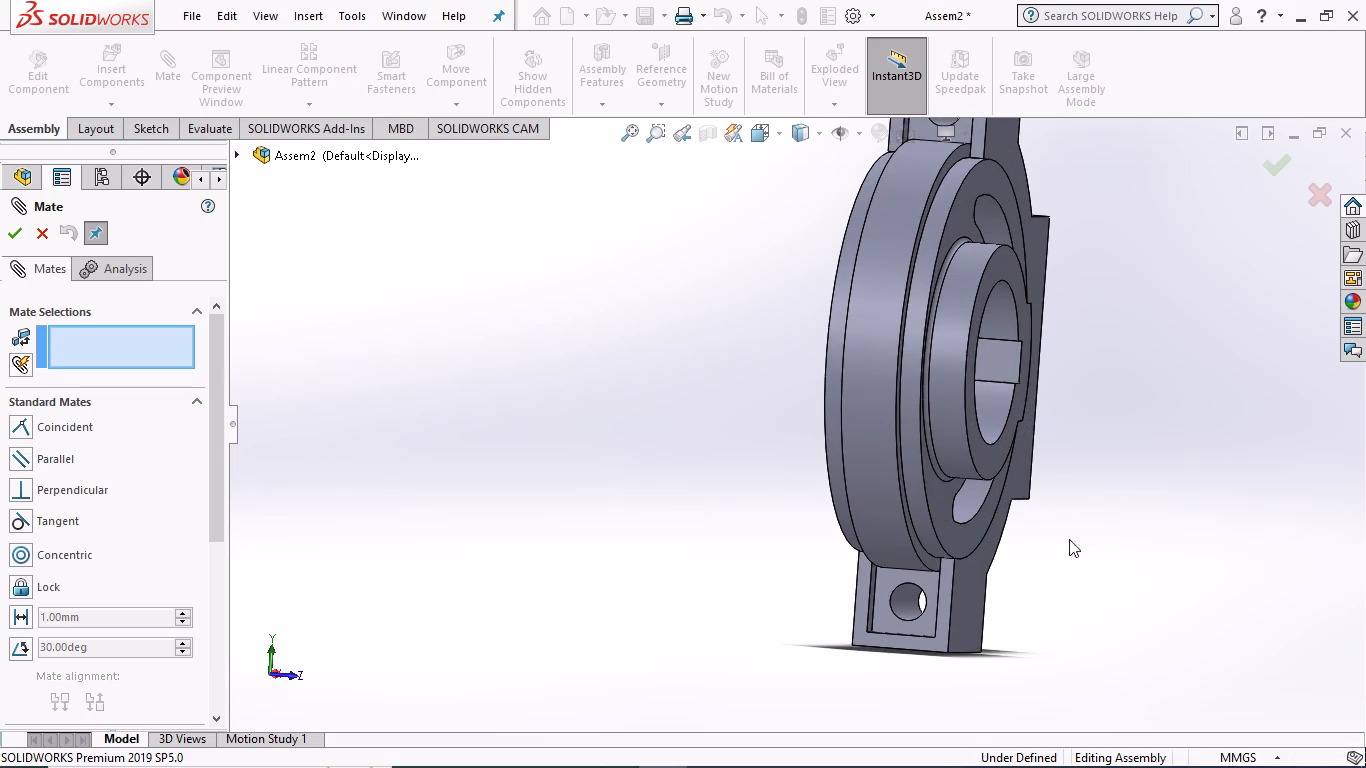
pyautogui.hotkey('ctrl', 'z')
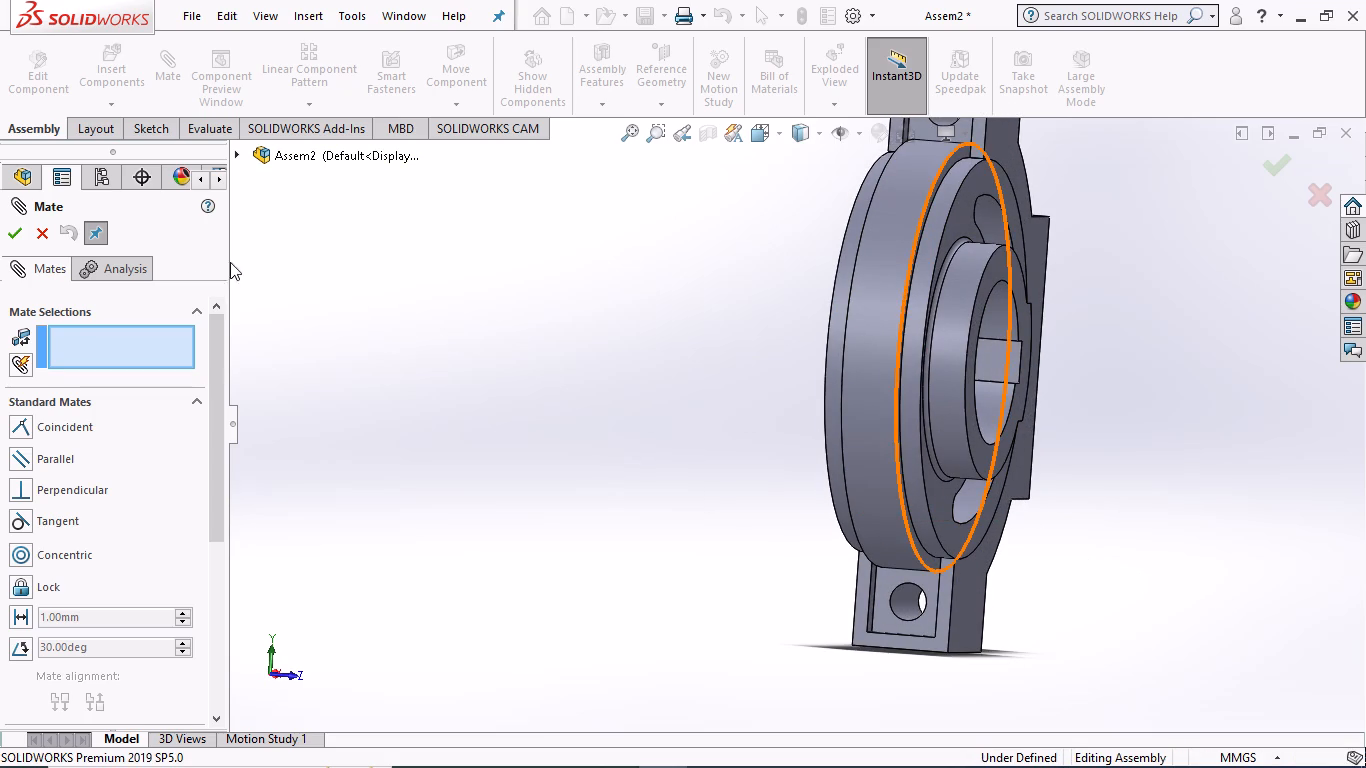
# Delete the coincident mate between strap 1 and the sheave projection, keeping the concentric mate.
pyautogui.doubleClick(63, 237)
pyautogui.click(40, 231)
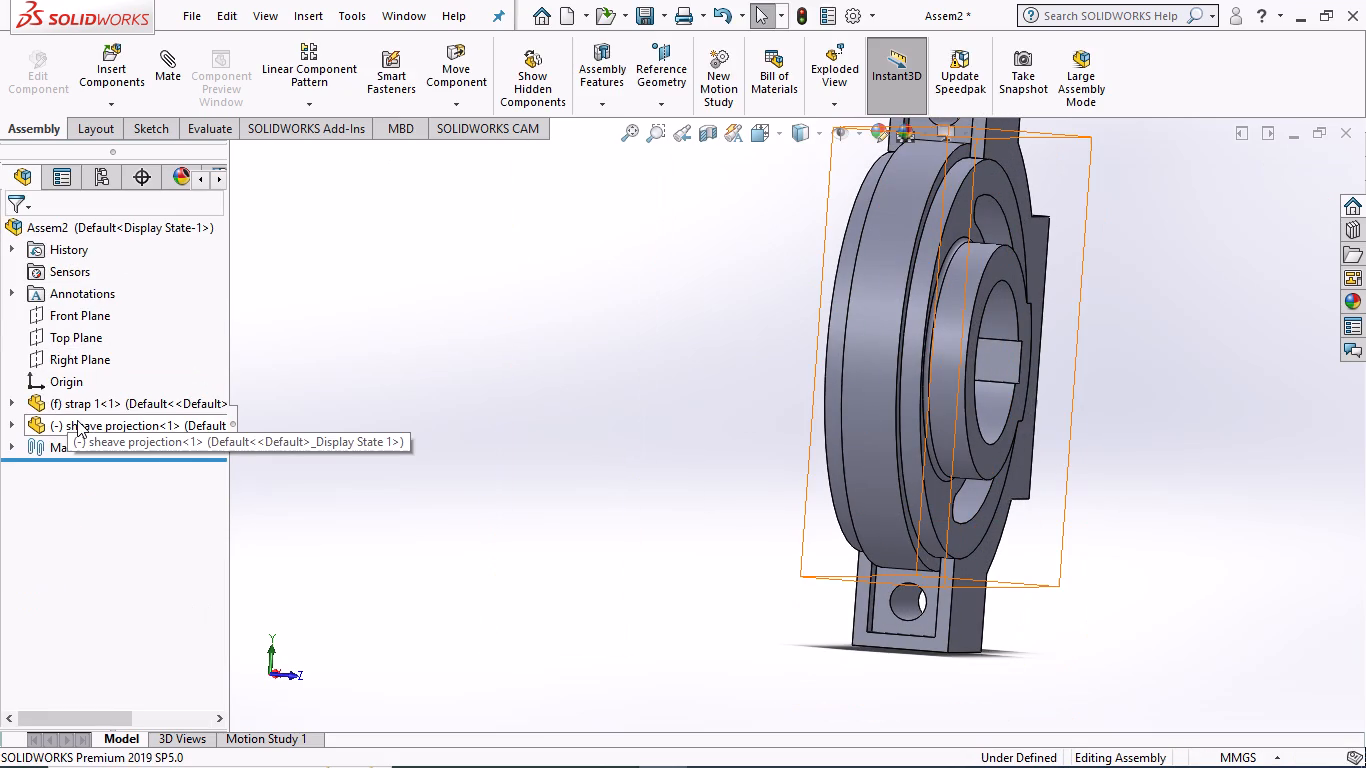
pyautogui.click(8, 448)
pyautogui.rightClick(89, 481)
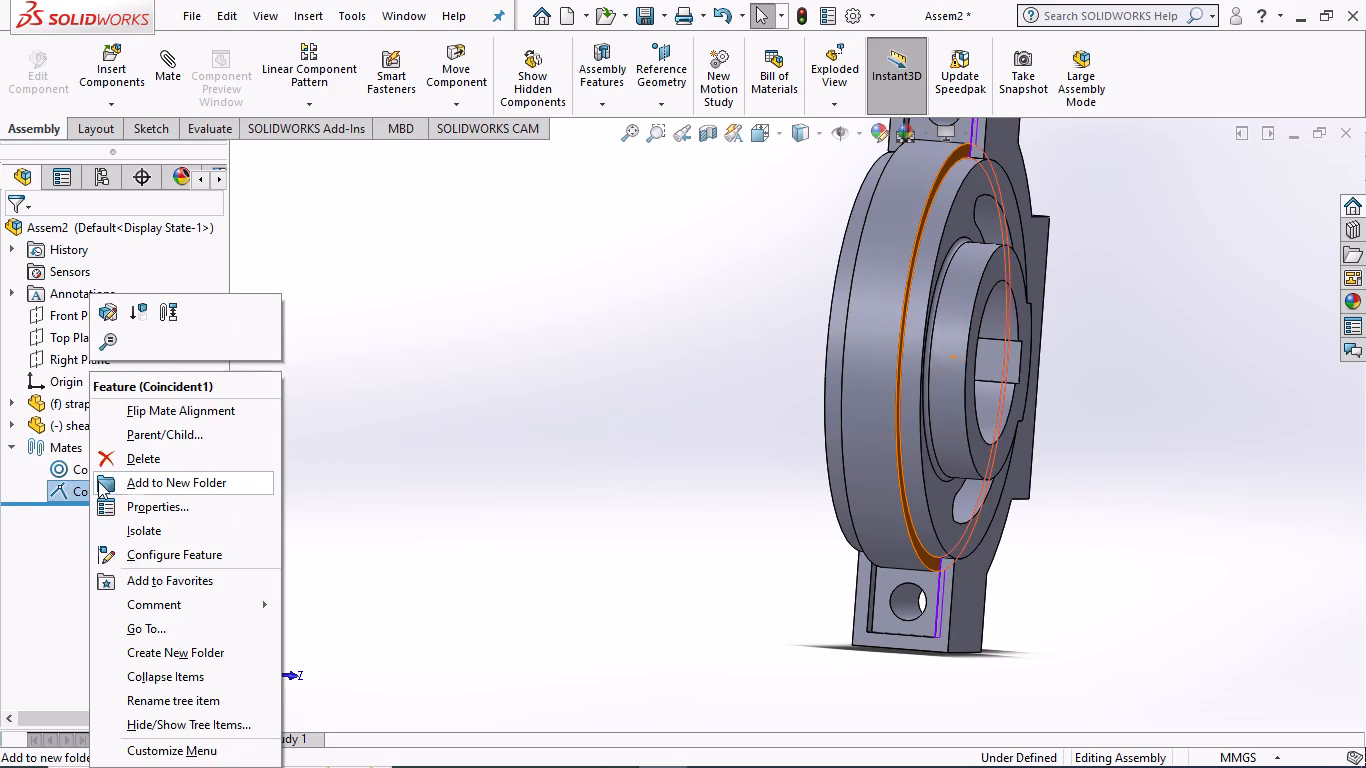
pyautogui.click(135, 465)
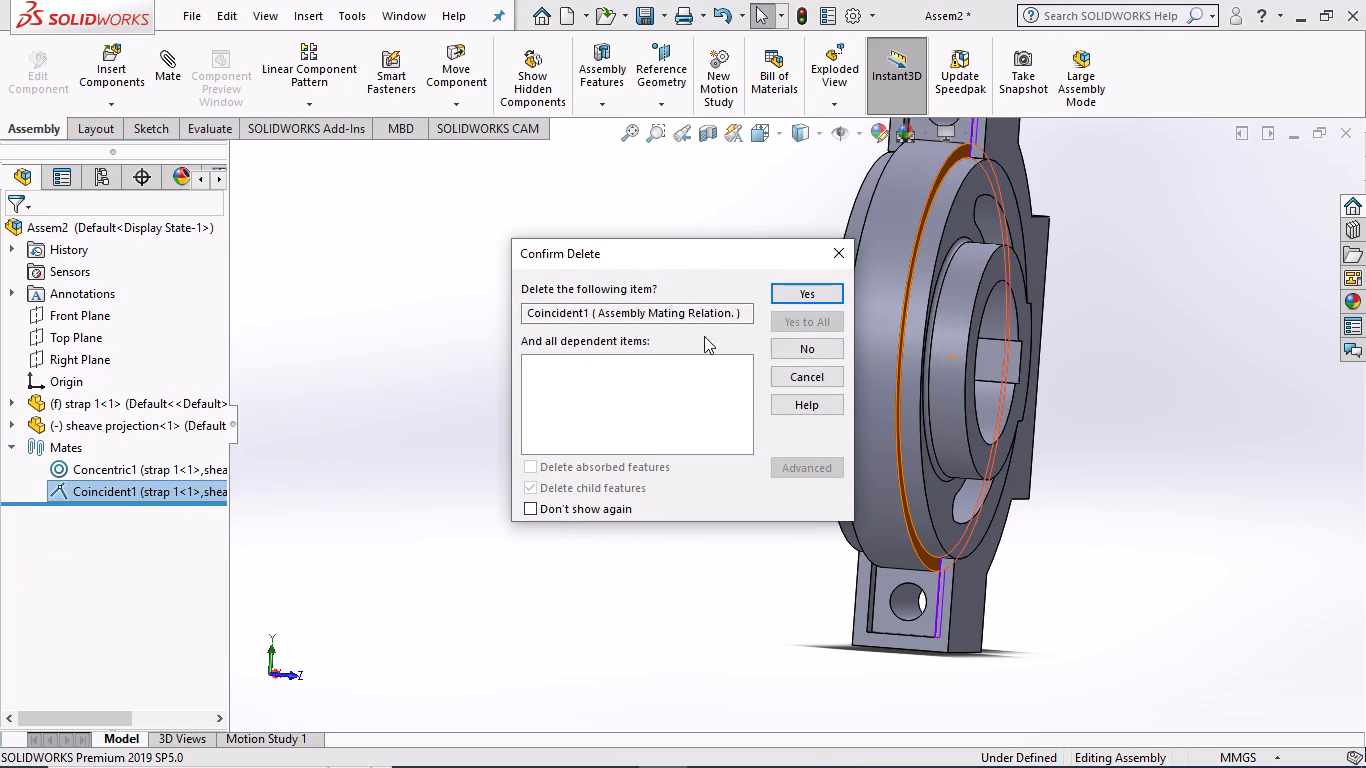
pyautogui.click(803, 291)
pyautogui.click(610, 298)
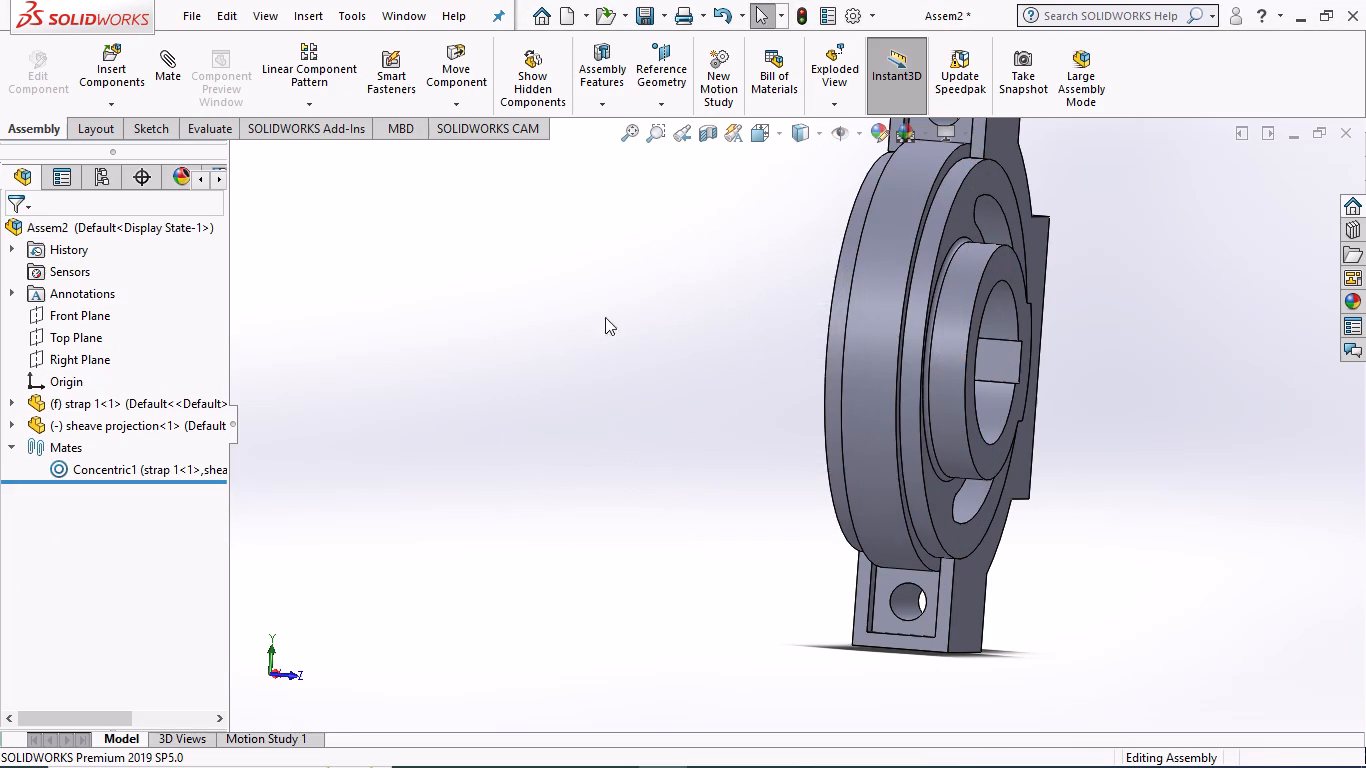
# Slide the sheave projection along its axis through strap 1 and examine its rim's fit in the groove from both sides.
pyautogui.moveTo(881, 435); pyautogui.dragTo(842, 426, button='middle')
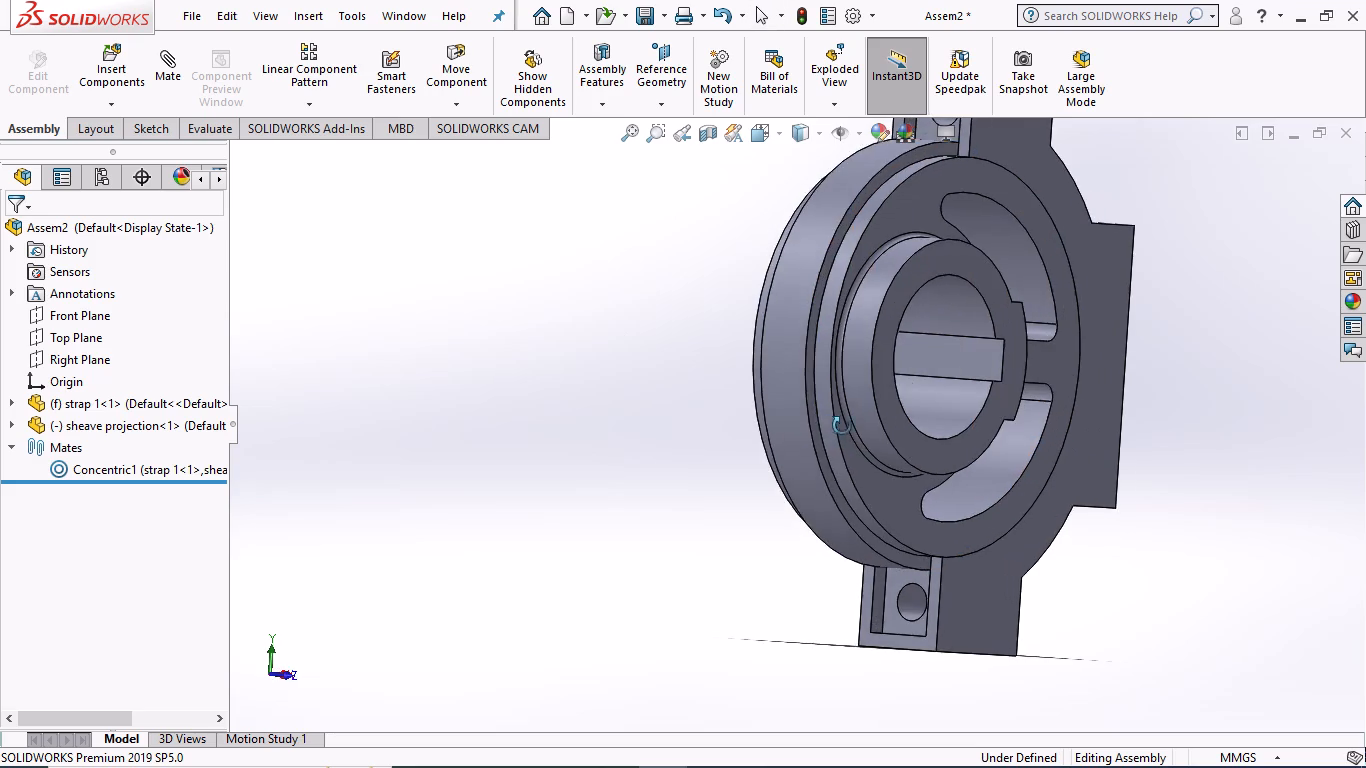
pyautogui.moveTo(842, 426); pyautogui.dragTo(922, 432, button='middle')
pyautogui.moveTo(956, 433); pyautogui.dragTo(891, 427)
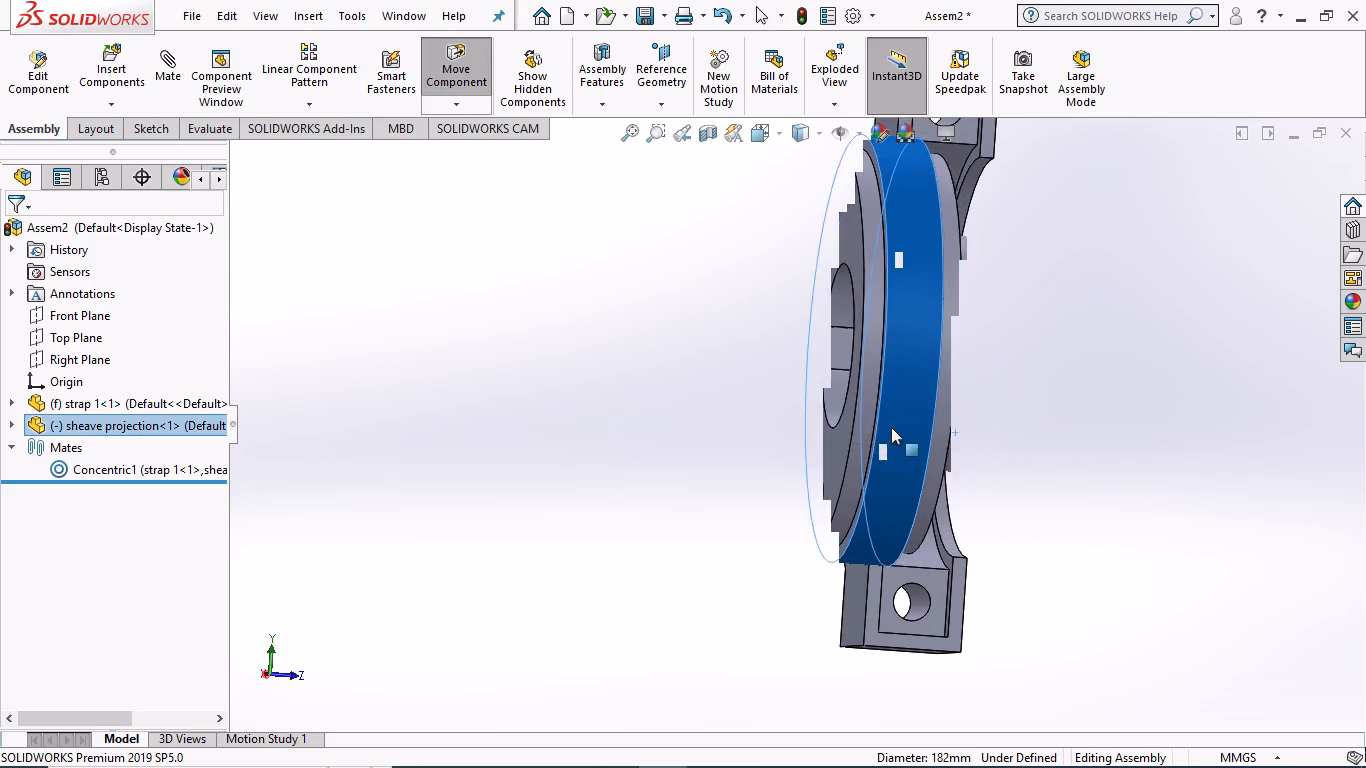
pyautogui.moveTo(891, 427); pyautogui.dragTo(917, 424)
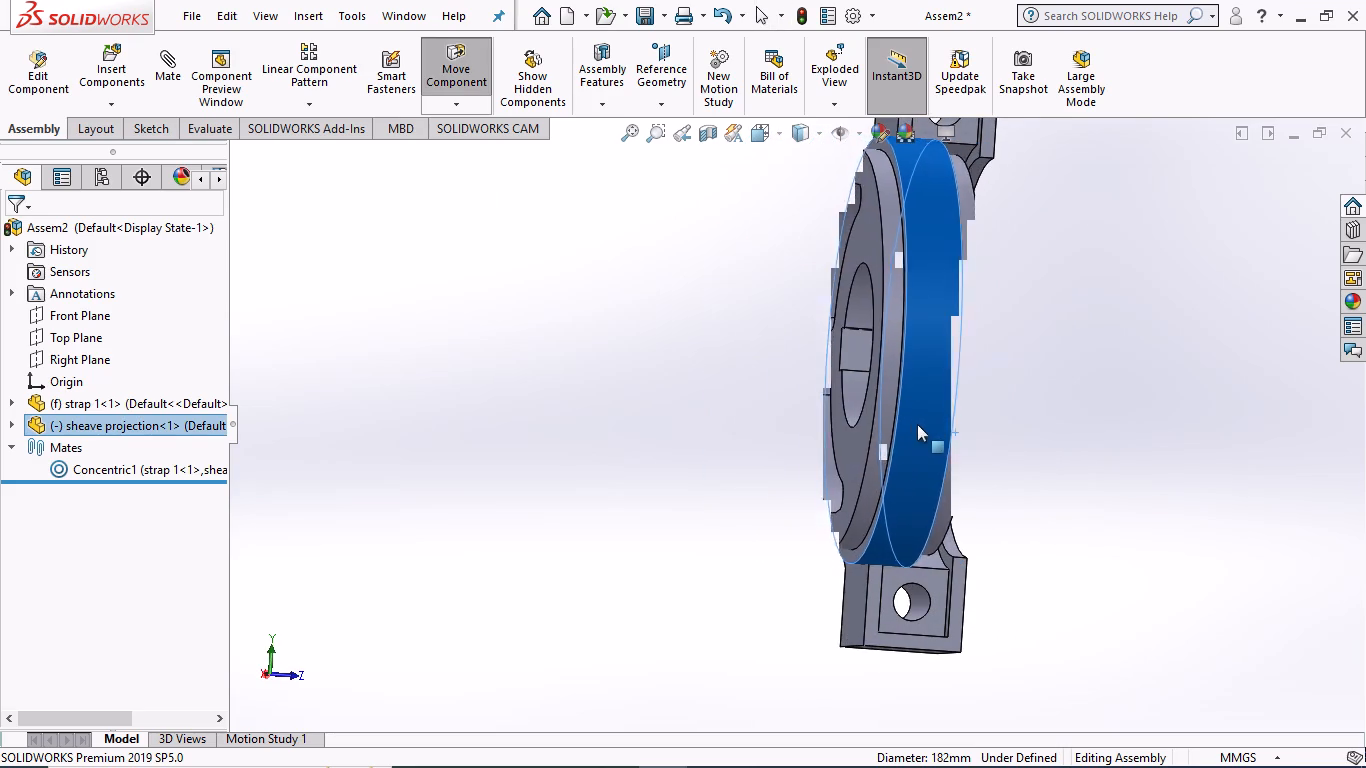
pyautogui.moveTo(917, 424); pyautogui.dragTo(935, 517)
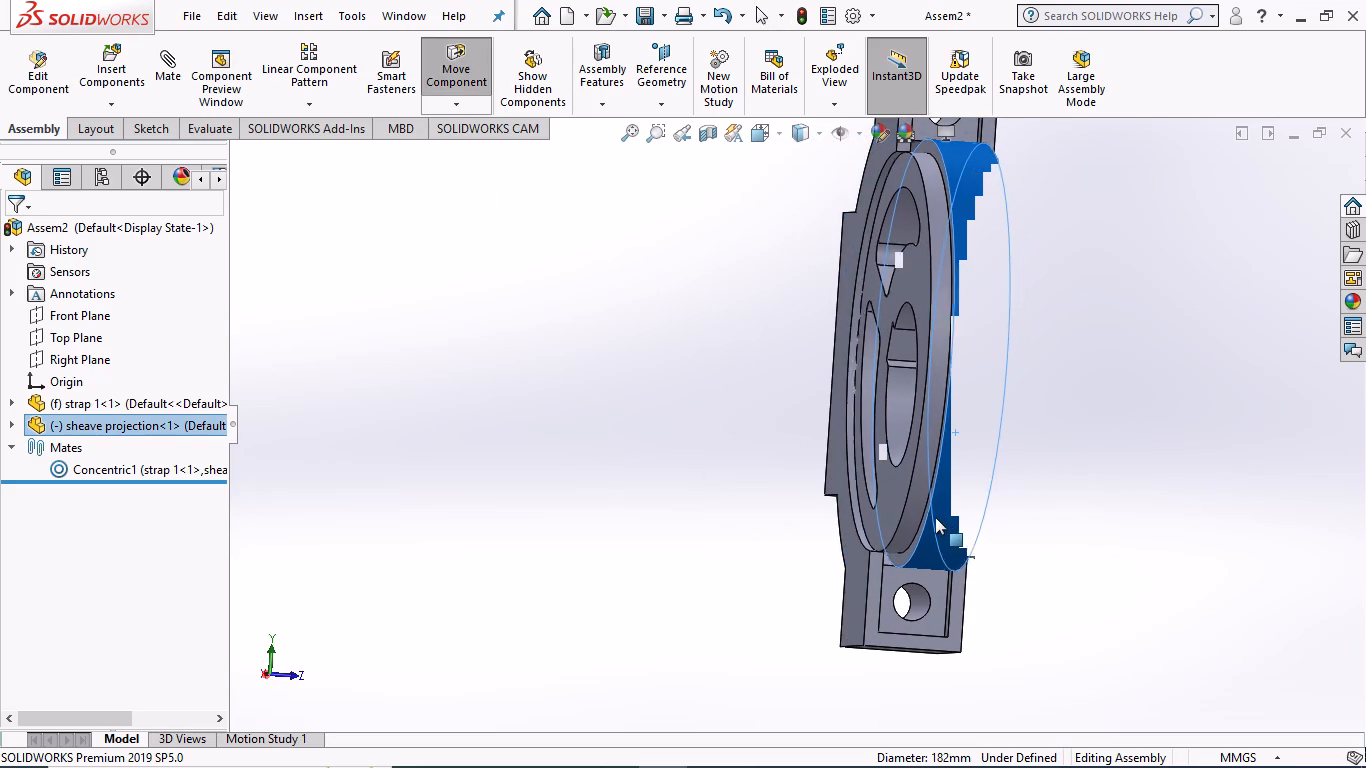
pyautogui.moveTo(935, 517); pyautogui.dragTo(934, 516)
pyautogui.moveTo(1065, 528); pyautogui.dragTo(1030, 516, button='middle')
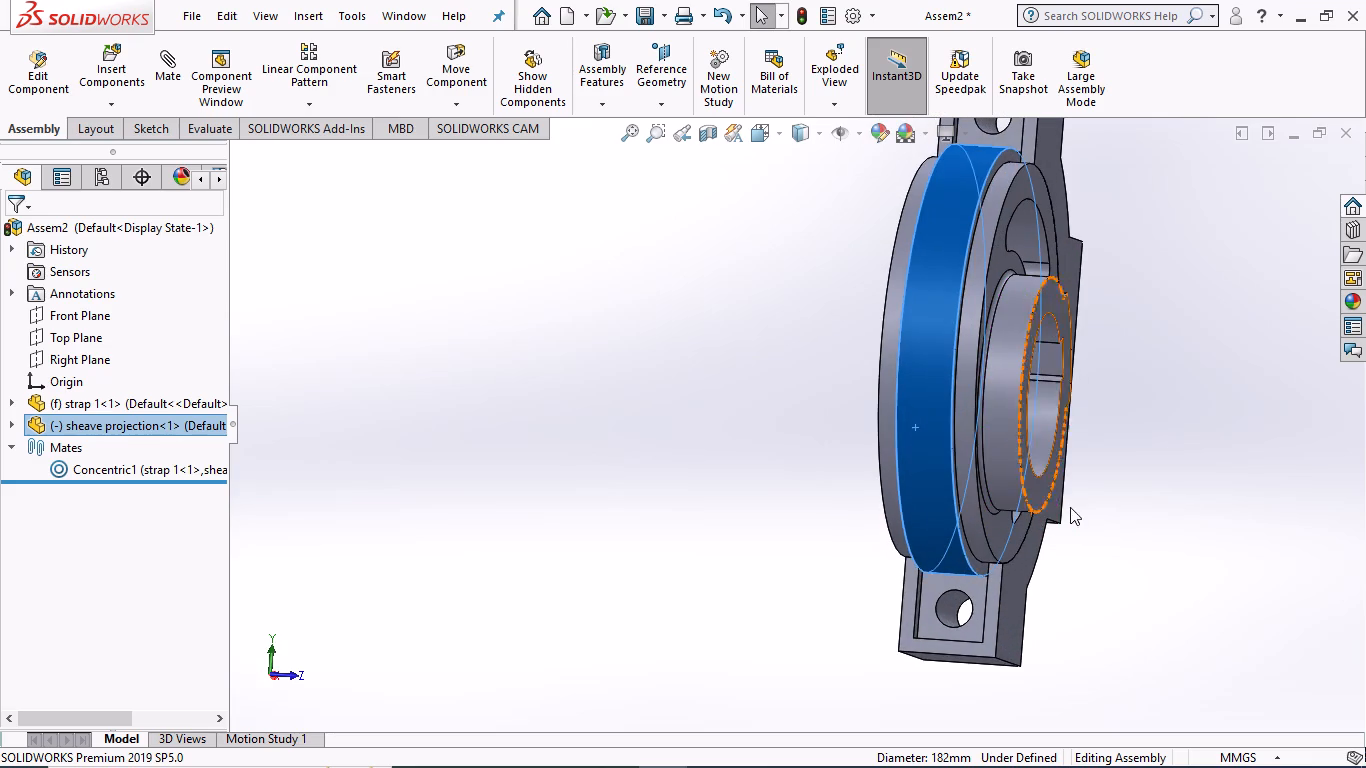
pyautogui.click(1115, 526)
pyautogui.moveTo(1130, 549); pyautogui.dragTo(1152, 523, button='middle')
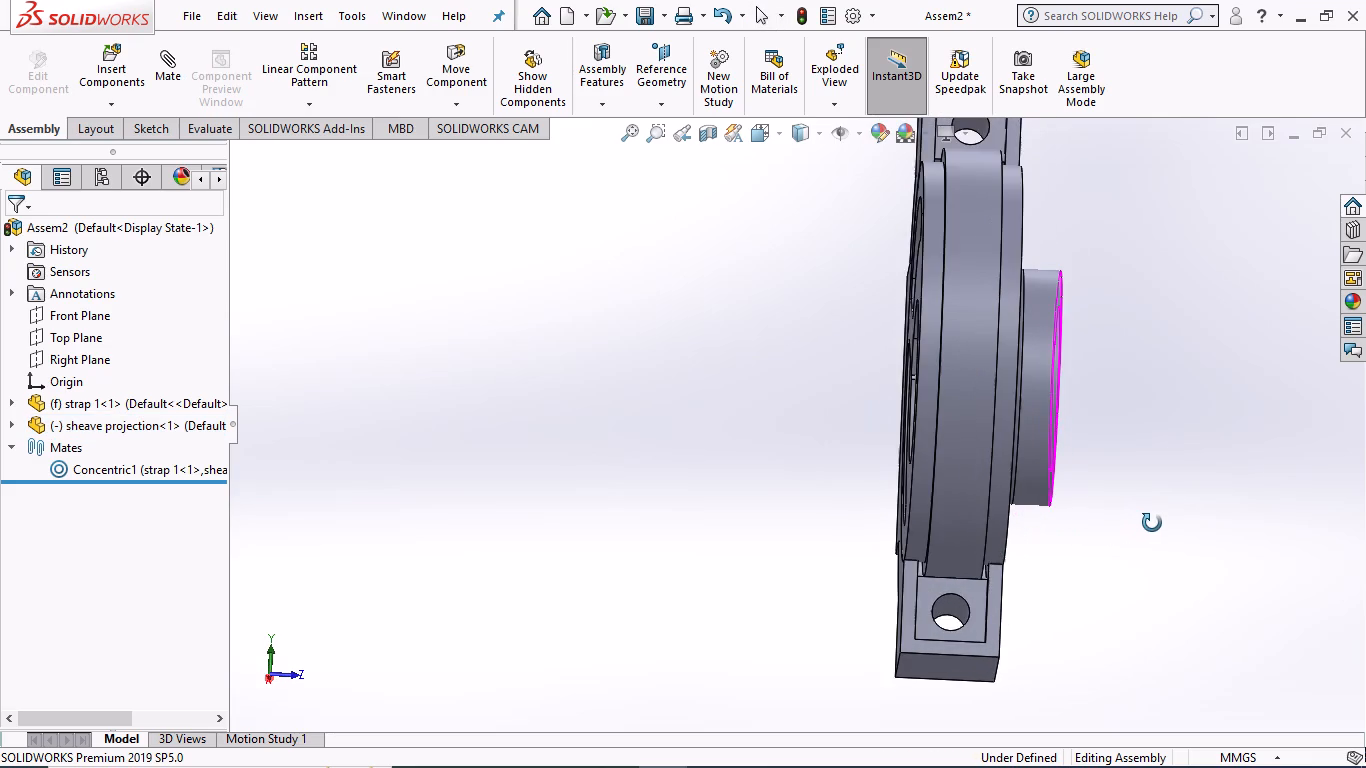
pyautogui.moveTo(1152, 523); pyautogui.dragTo(1178, 530, button='middle')
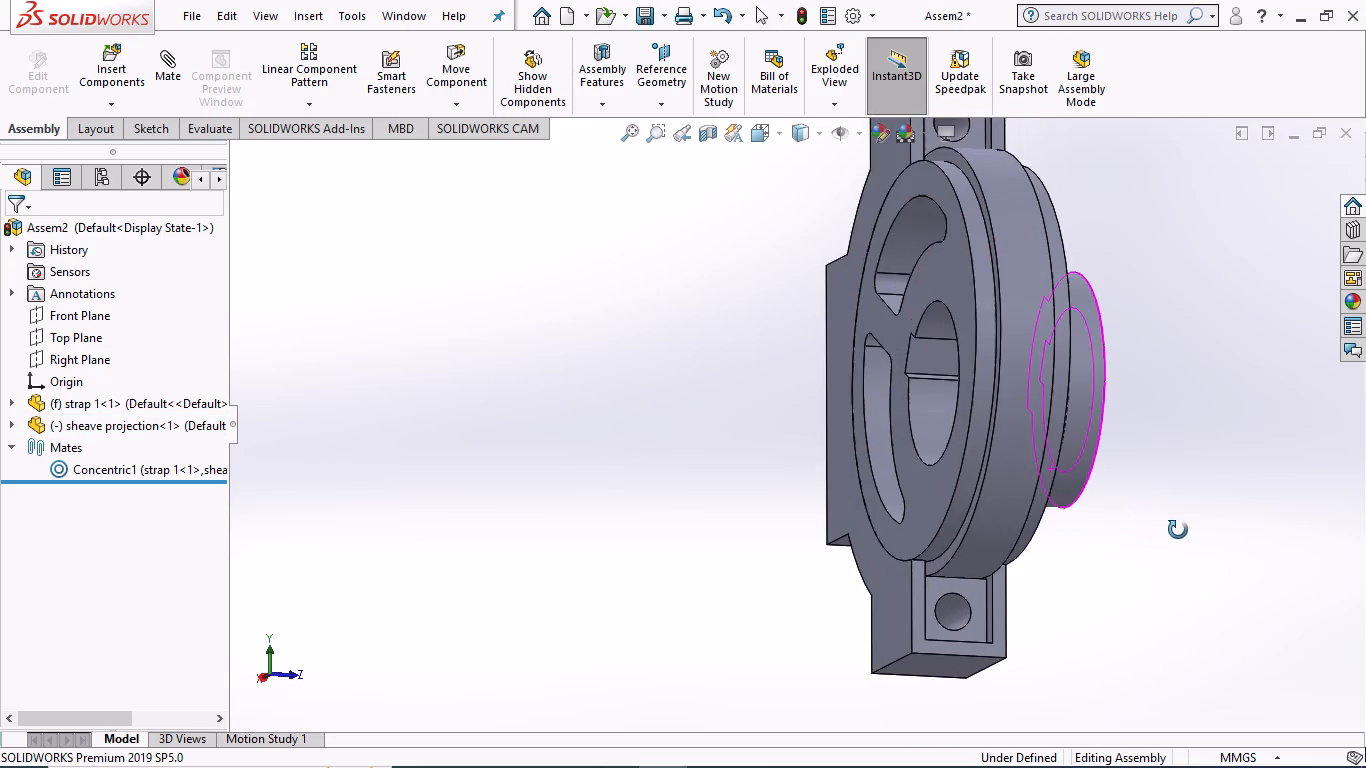
pyautogui.moveTo(1178, 530); pyautogui.dragTo(1142, 520, button='middle')
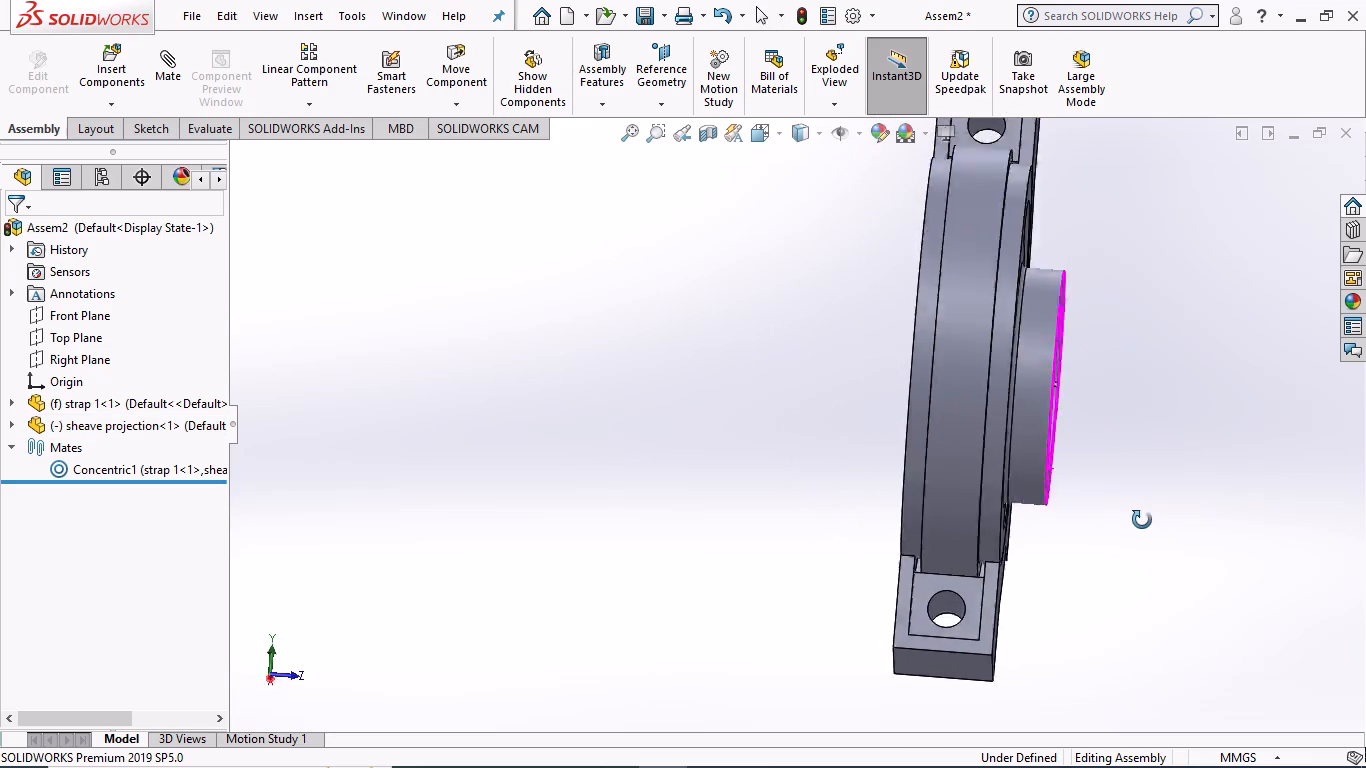
pyautogui.moveTo(1142, 520); pyautogui.dragTo(1119, 538, button='middle')
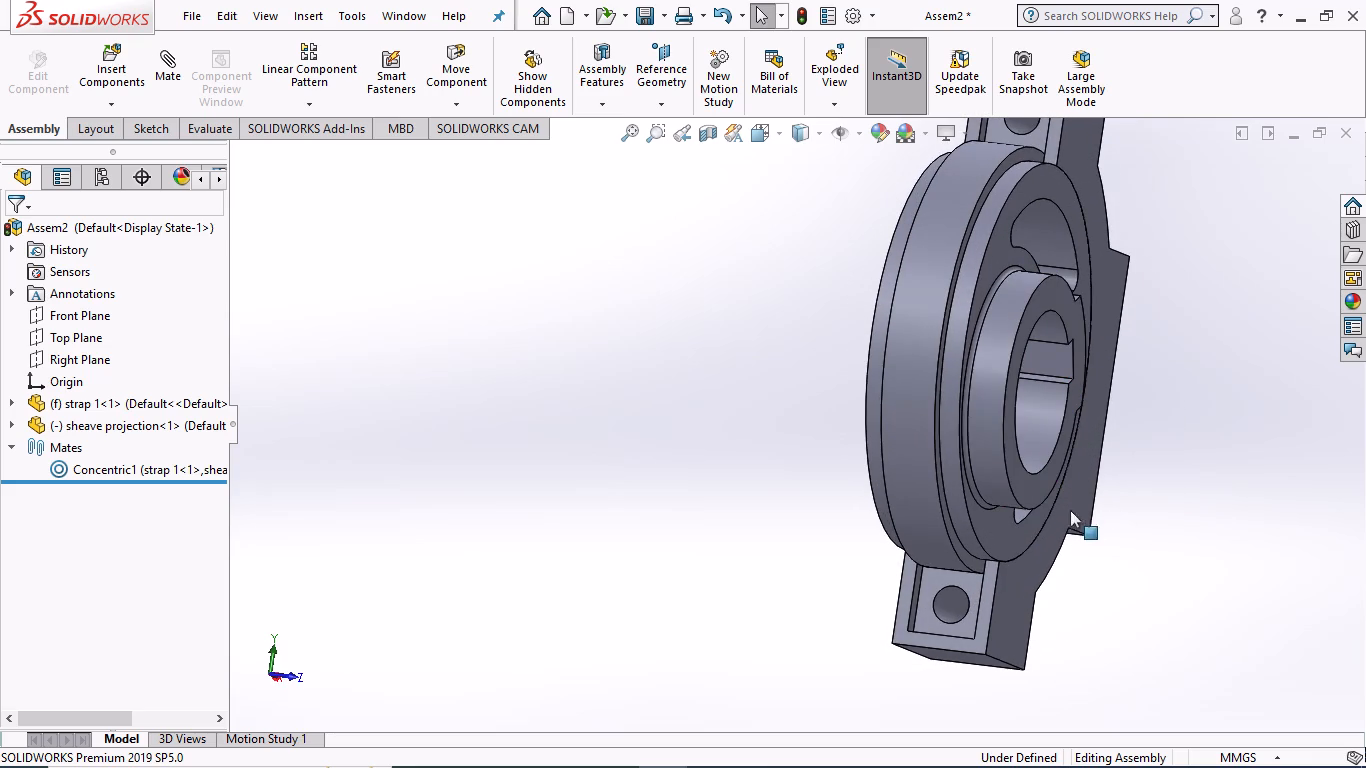
# Pull the sheave projection partly out and add a tangent mate between its 170 mm cylindrical shoulder and strap 1's matching inner cylindrical face.
pyautogui.moveTo(1001, 504); pyautogui.dragTo(943, 482)
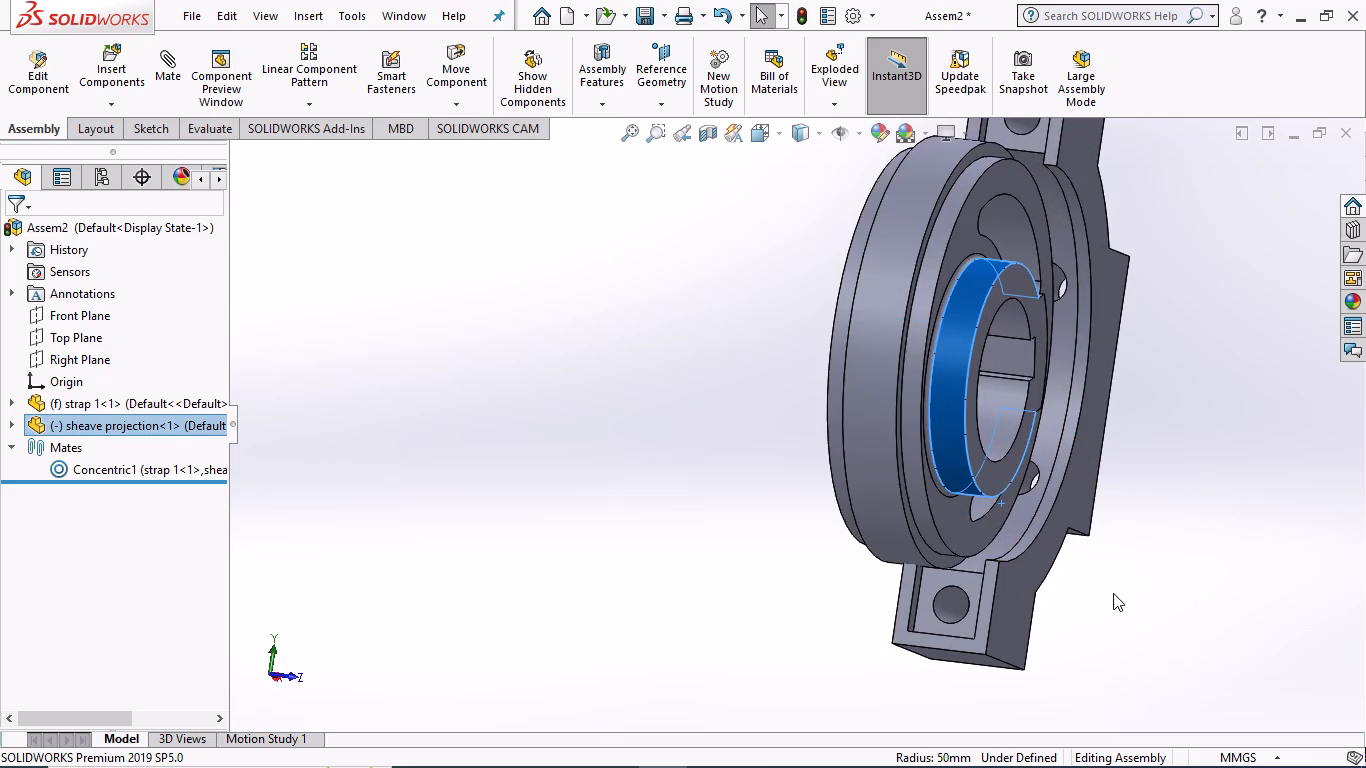
pyautogui.click(933, 539)
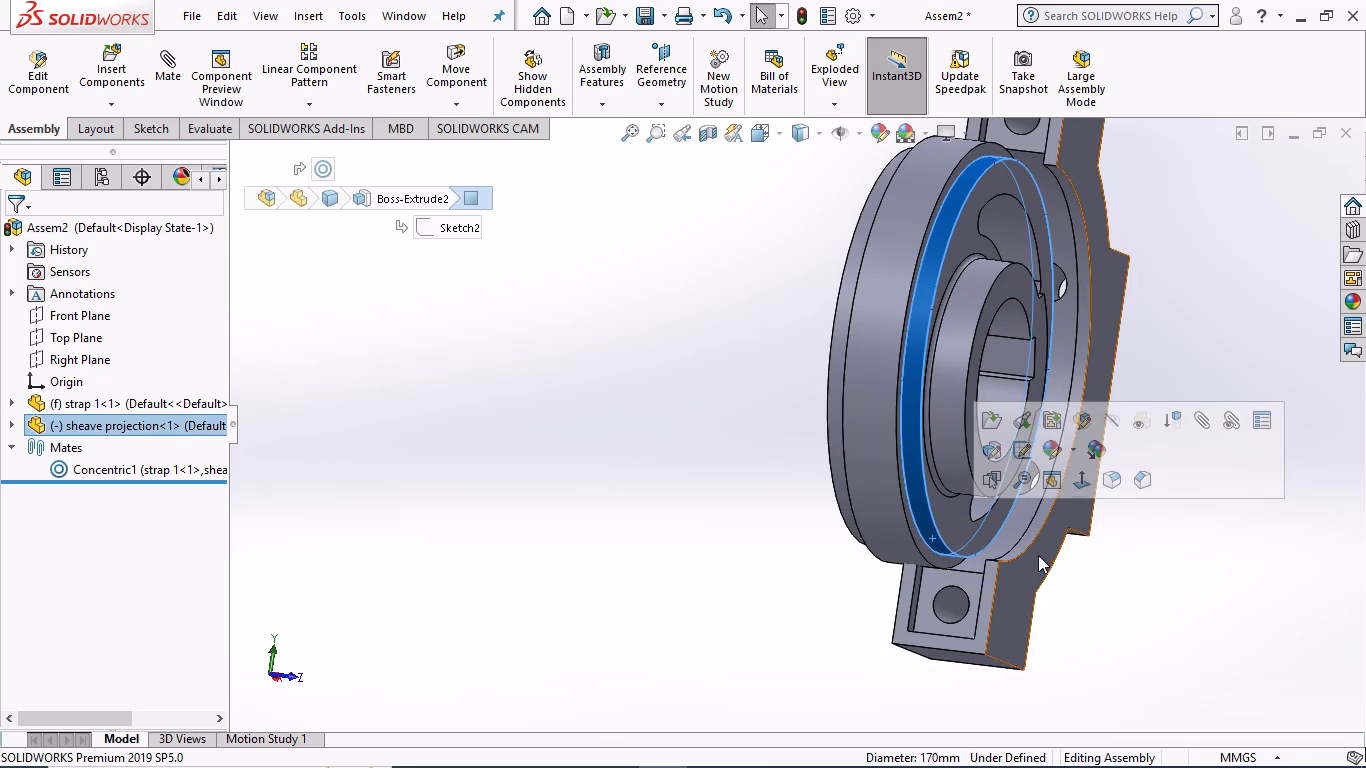
pyautogui.click(1021, 548)
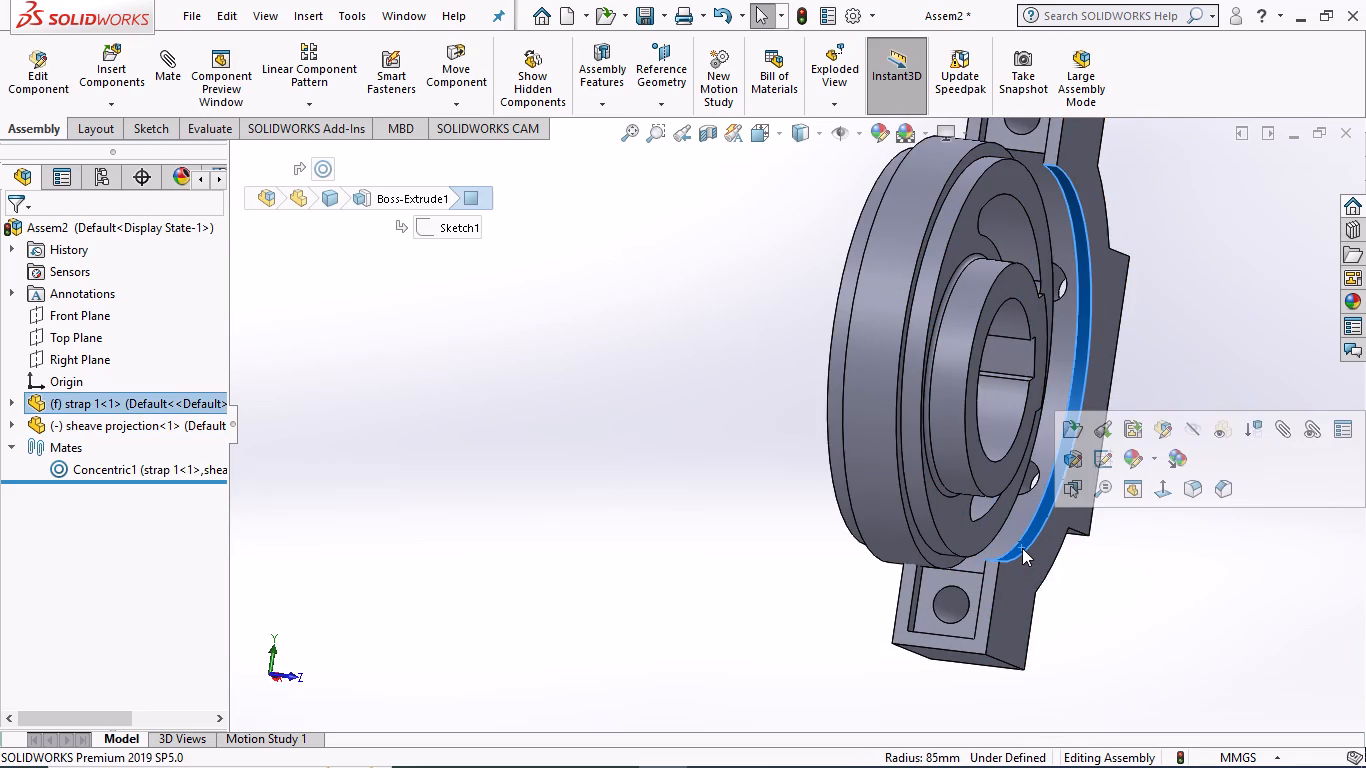
pyautogui.click(509, 328)
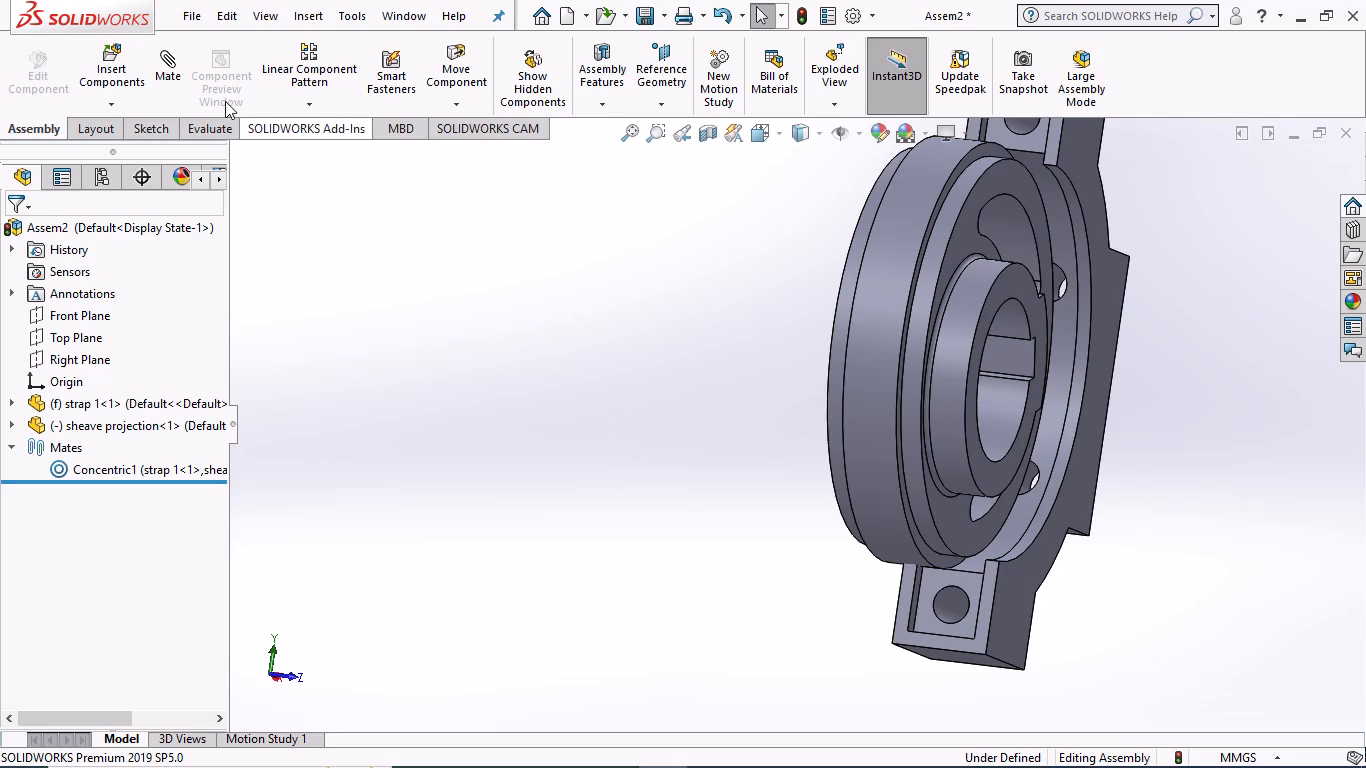
pyautogui.click(171, 64)
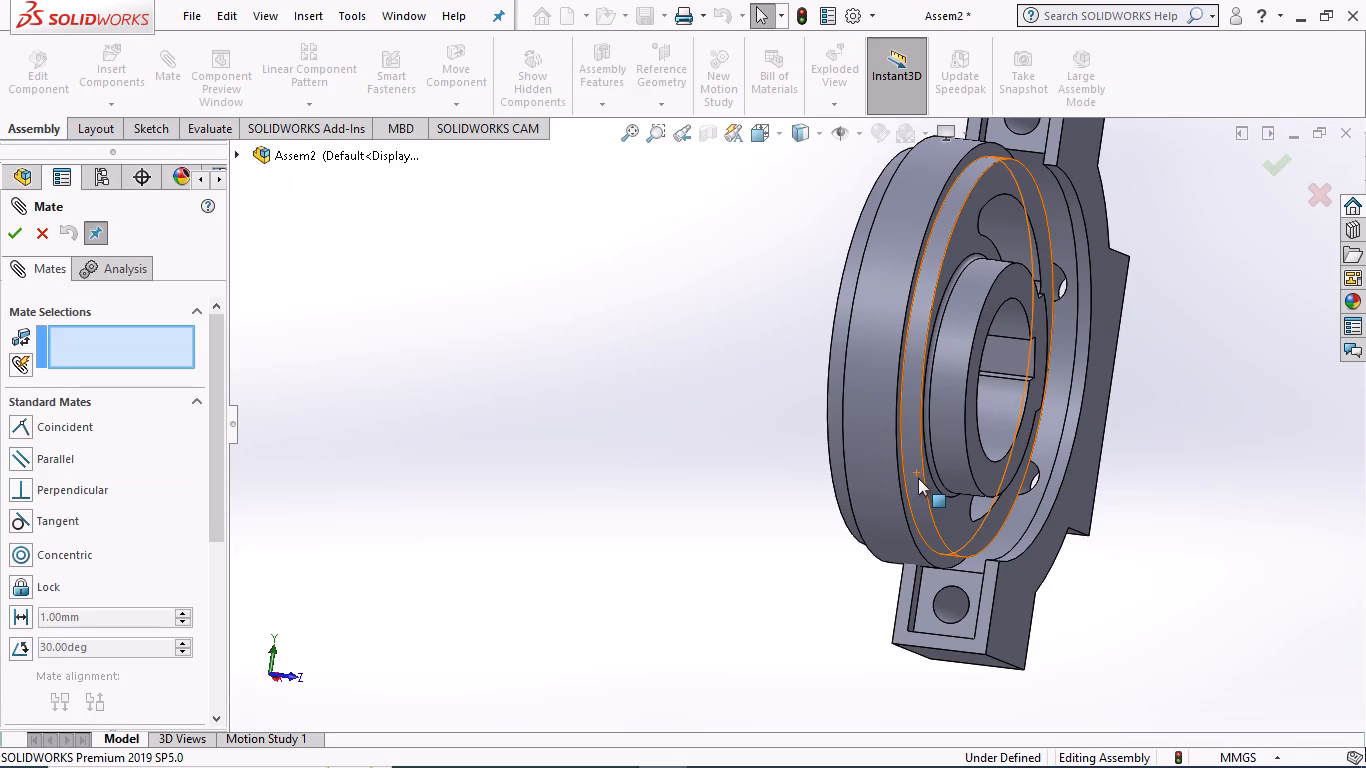
pyautogui.click(918, 478)
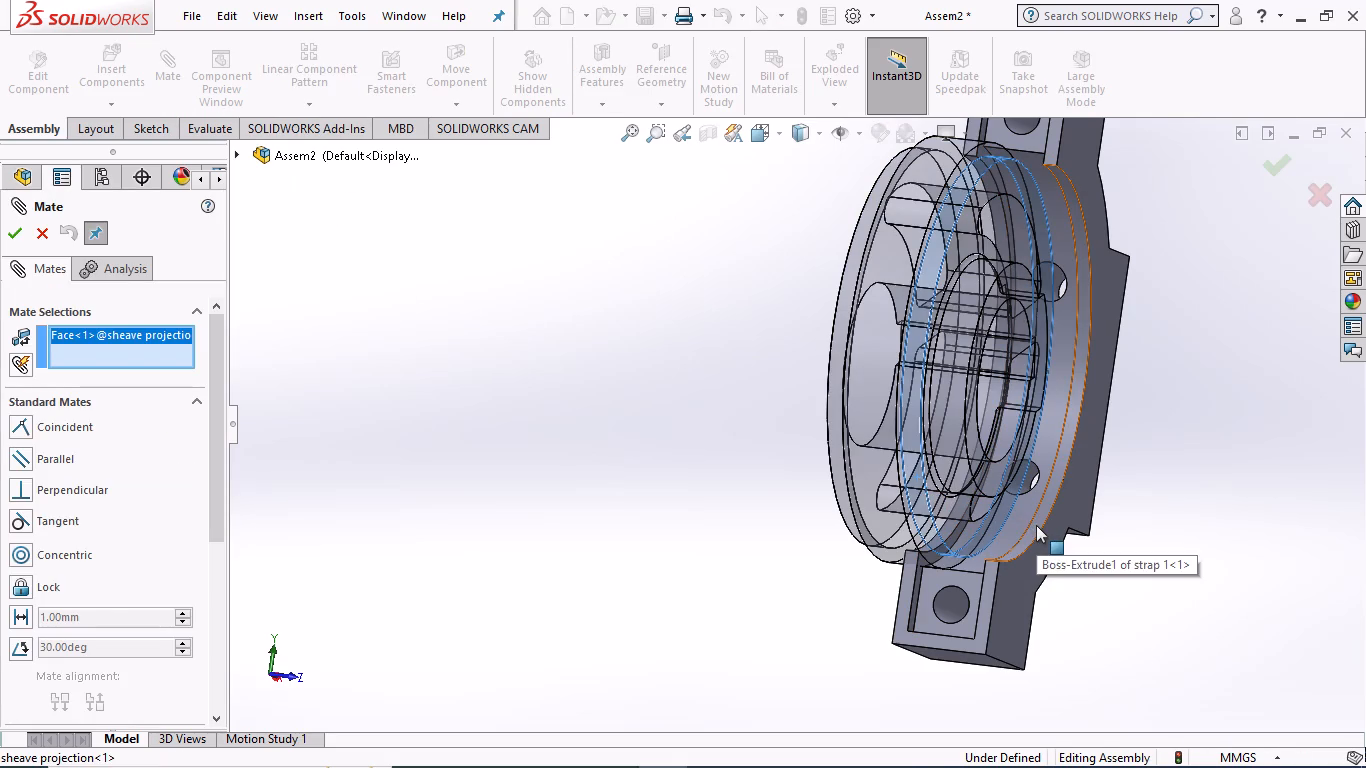
pyautogui.click(1036, 525)
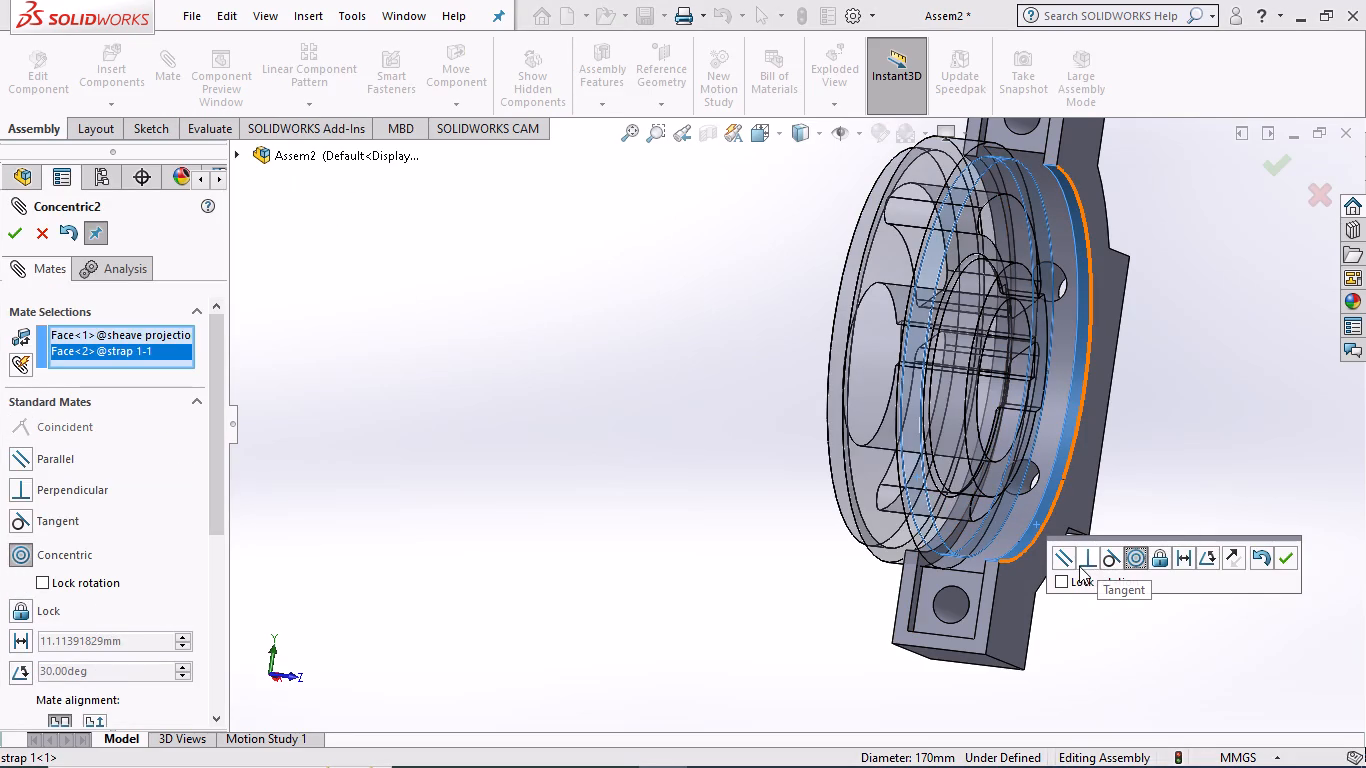
pyautogui.click(1105, 558)
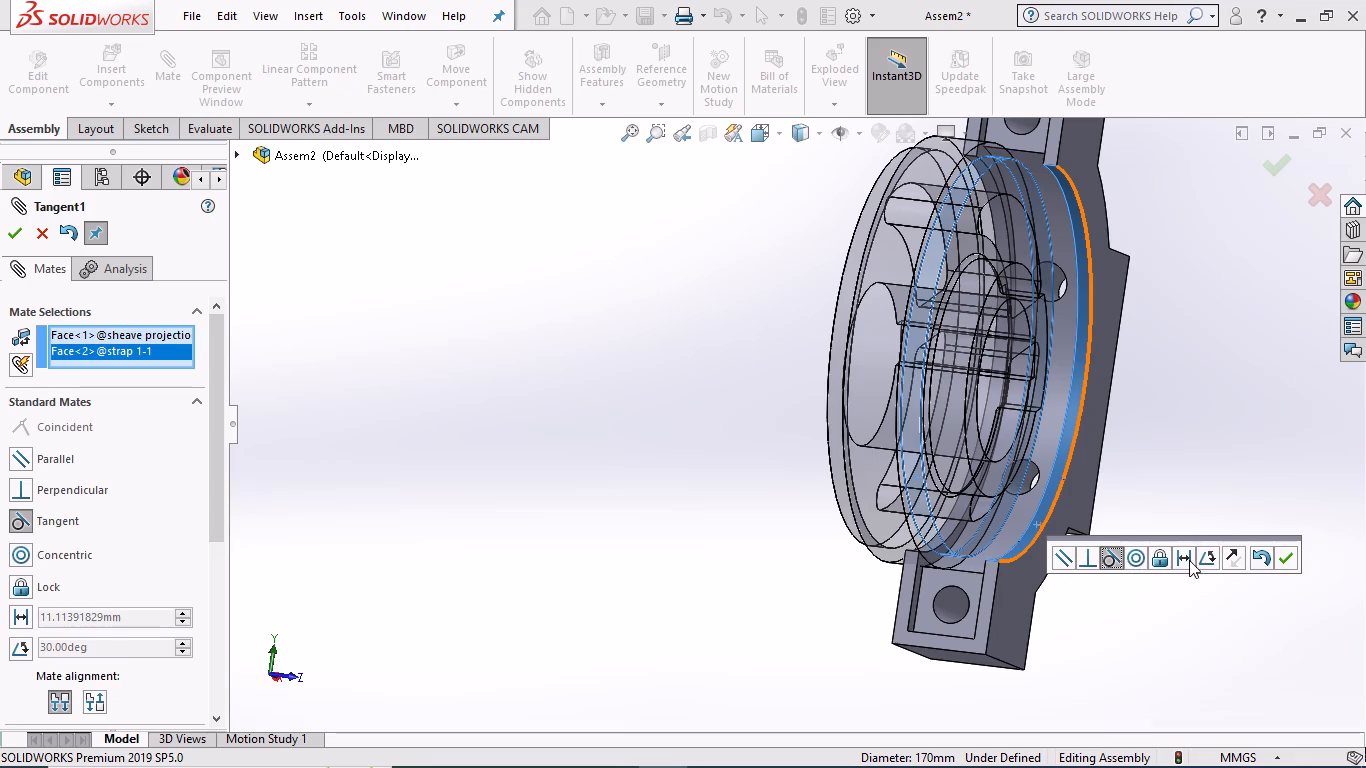
pyautogui.click(1292, 555)
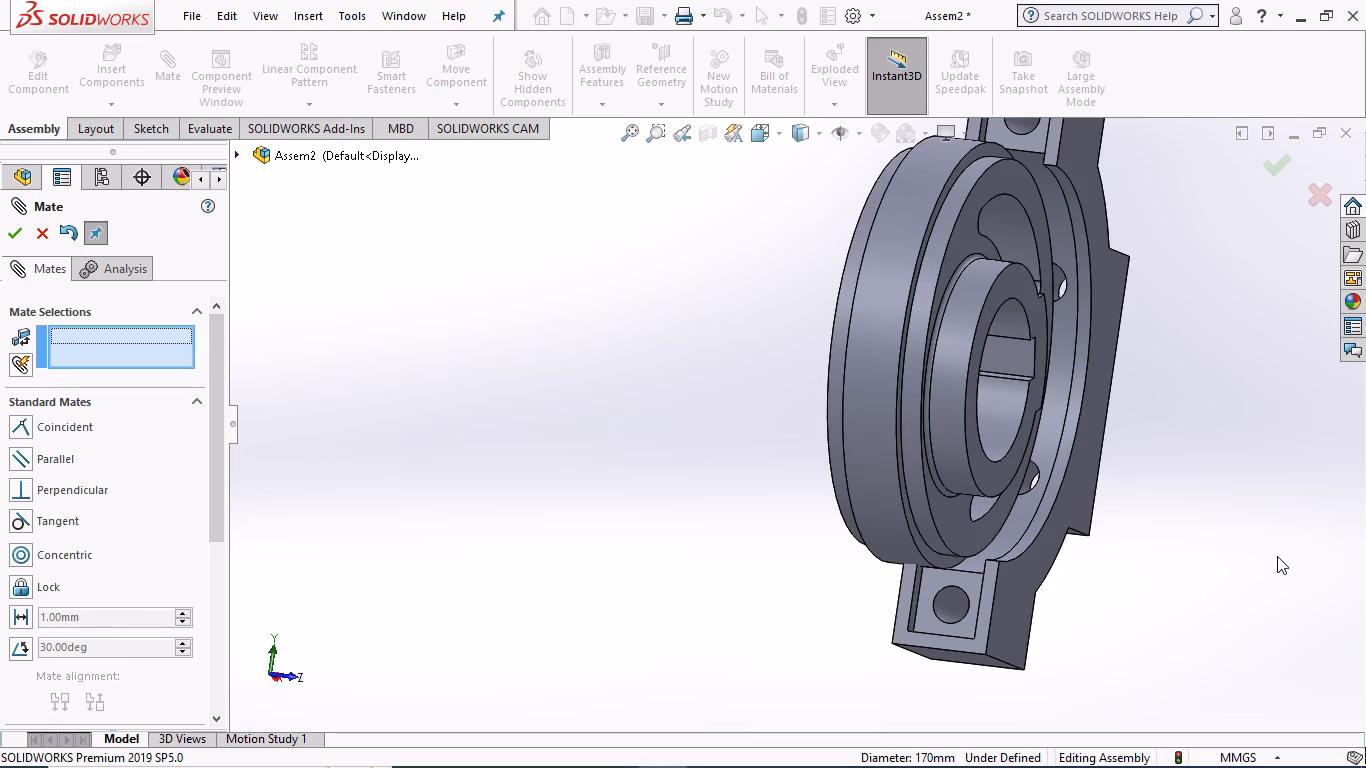
# Slide the sheave projection back along its axis so its rim sits in strap 1's groove.
pyautogui.moveTo(1107, 550); pyautogui.dragTo(1121, 546, button='middle')
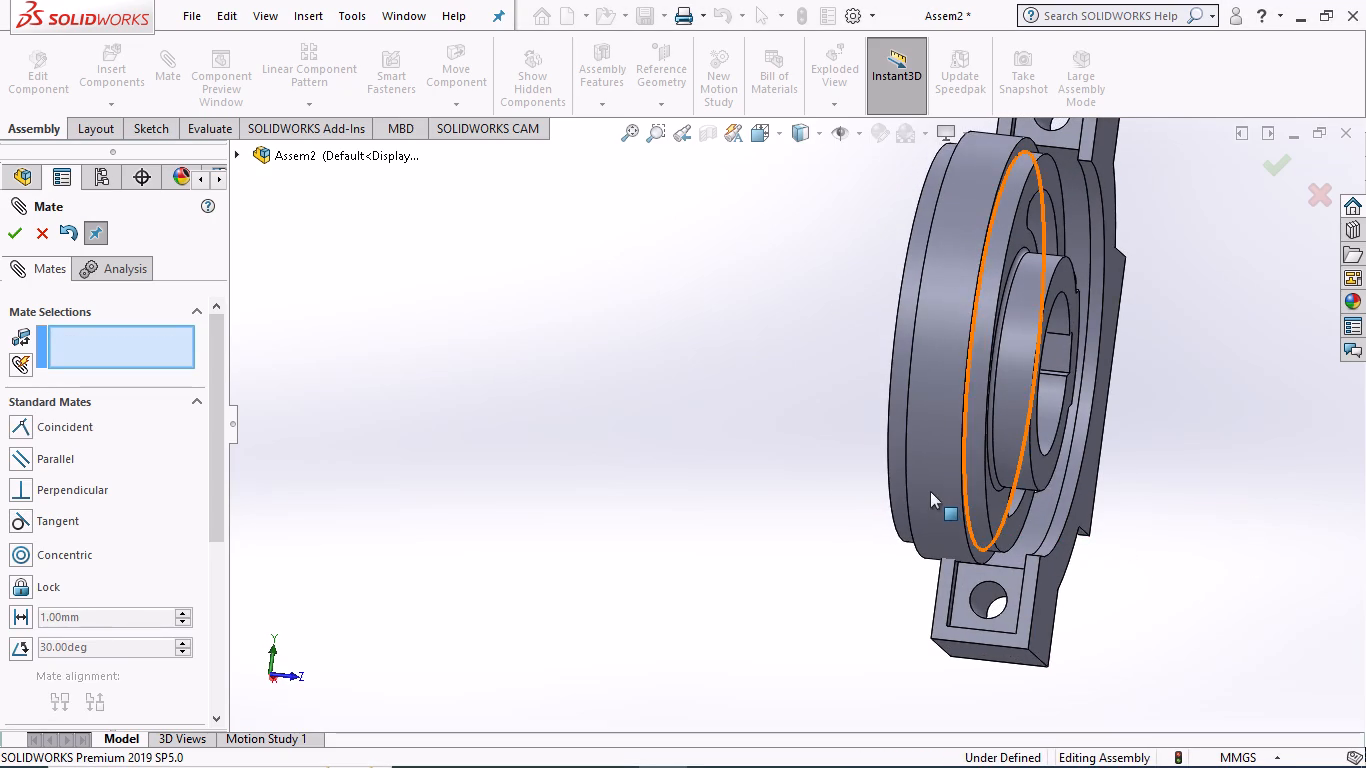
pyautogui.moveTo(930, 491); pyautogui.dragTo(980, 492)
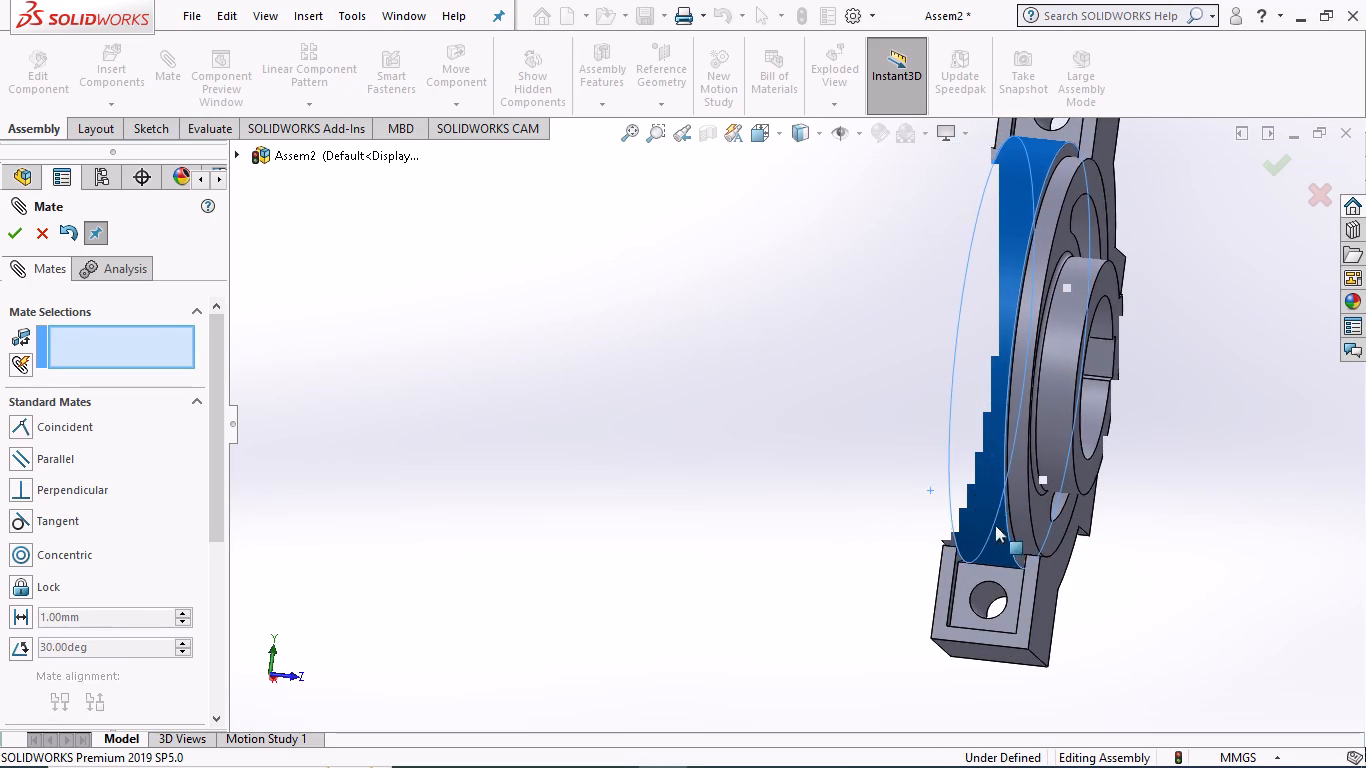
pyautogui.moveTo(1065, 564); pyautogui.dragTo(1080, 584, button='middle')
pyautogui.click(1033, 553)
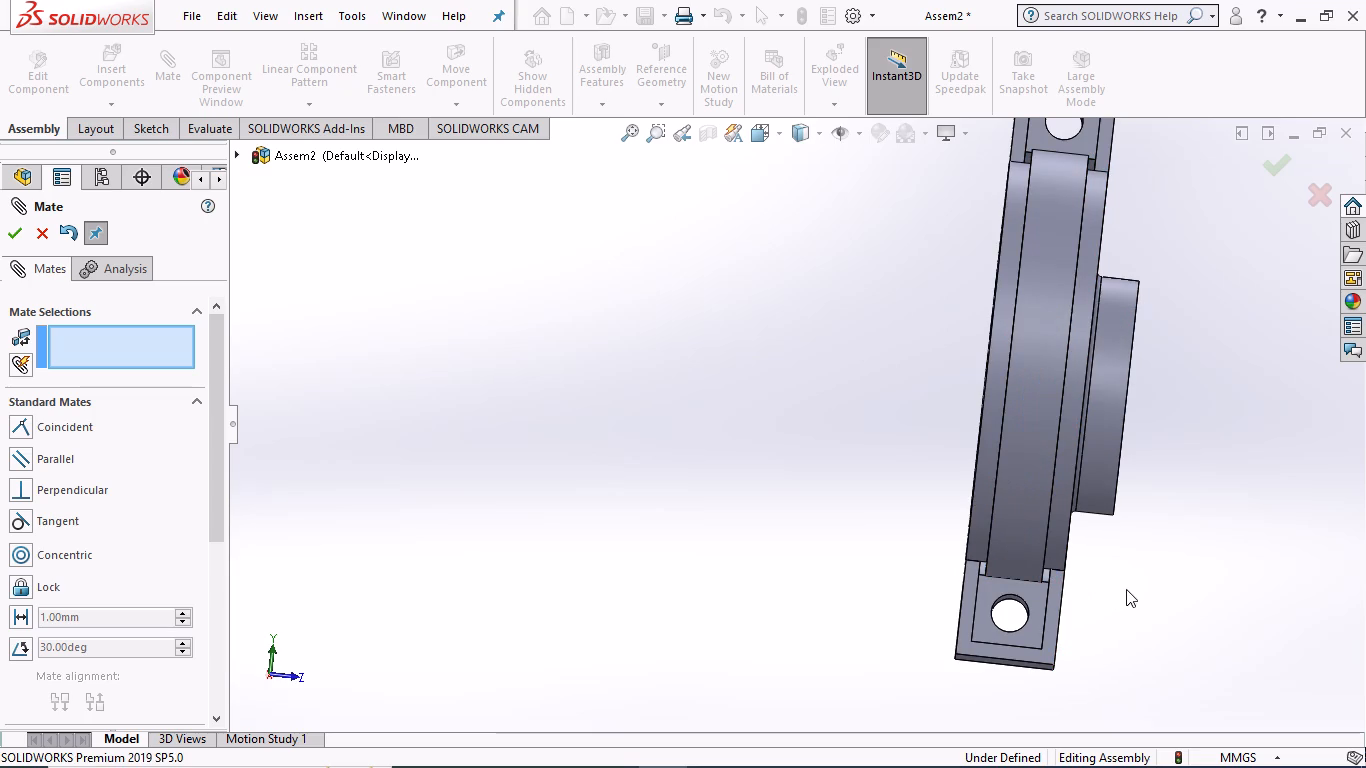
# Add a coincident mate between the sheave projection's slotted side face and the flat side face of strap 1.
pyautogui.moveTo(1126, 582); pyautogui.dragTo(1125, 566, button='middle')
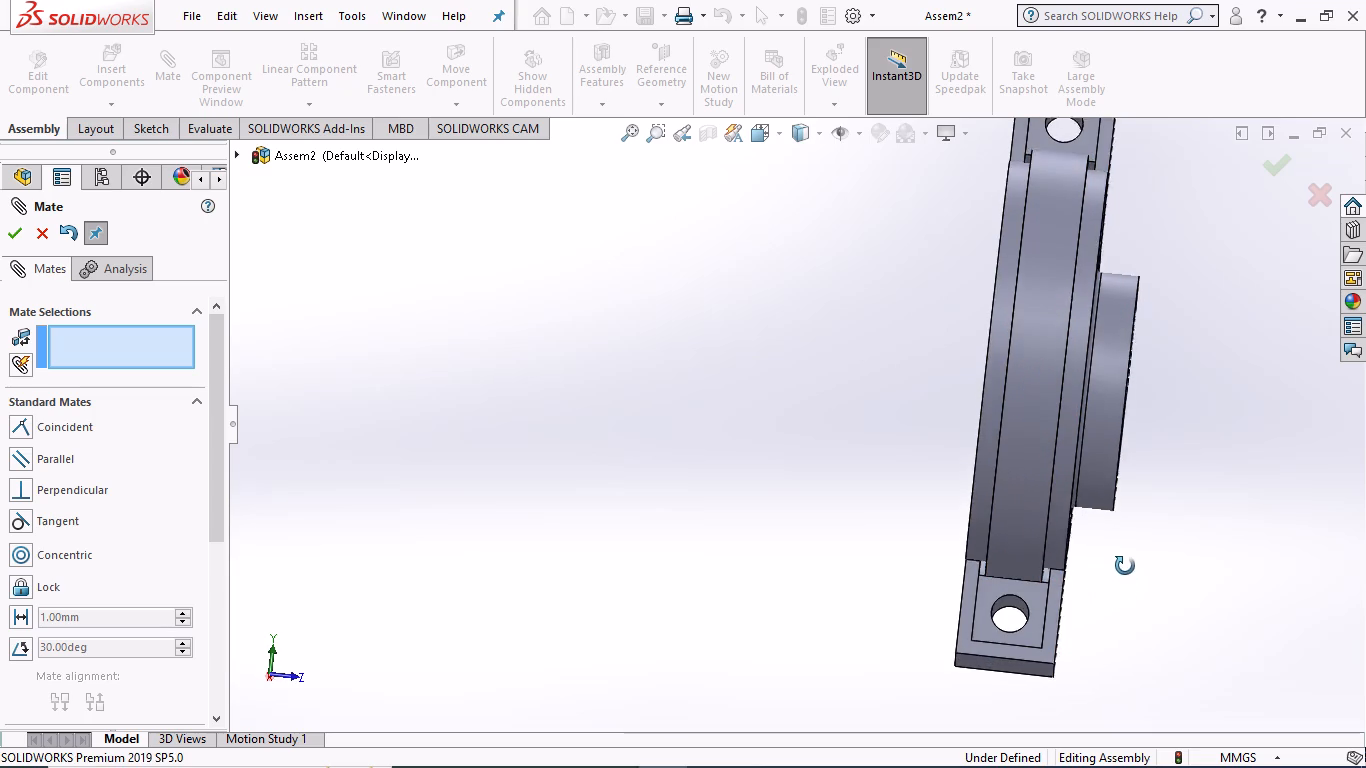
pyautogui.moveTo(1125, 566); pyautogui.dragTo(1107, 571, button='middle')
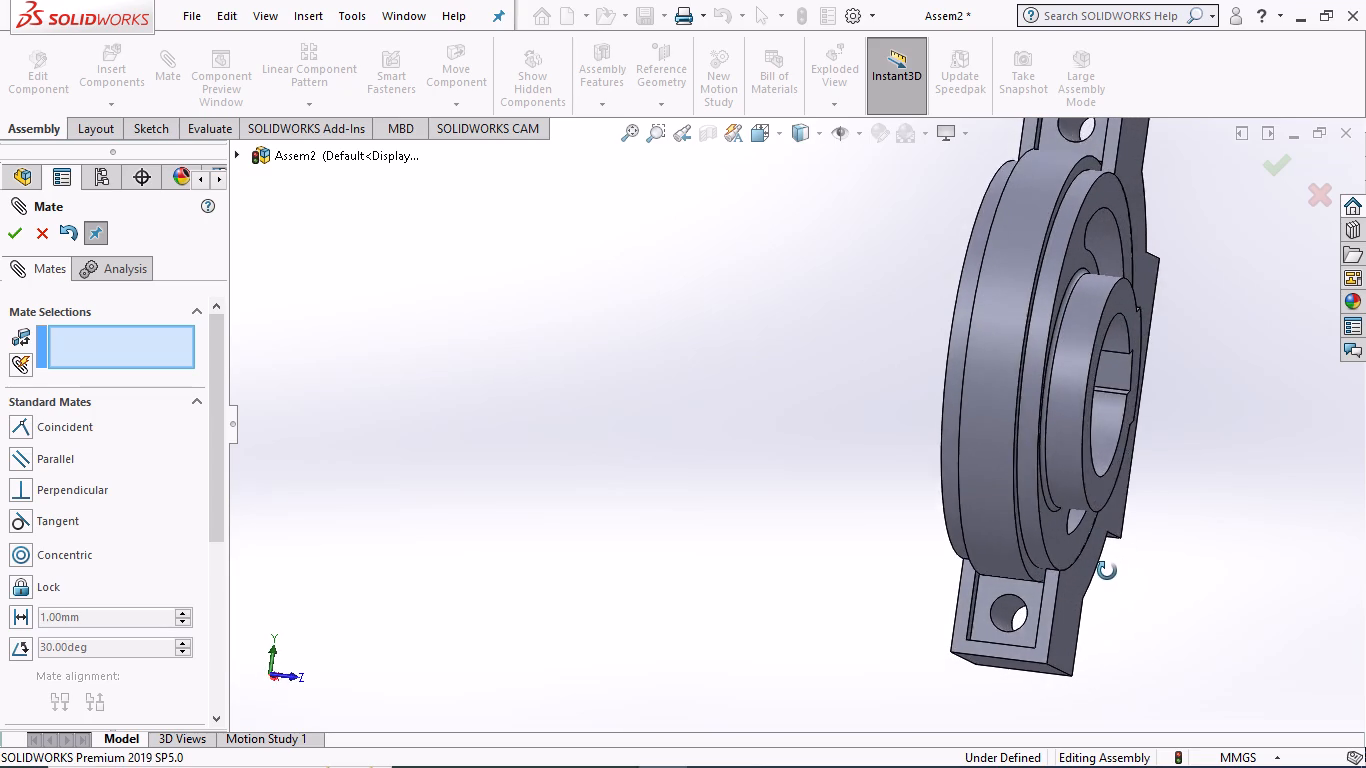
pyautogui.moveTo(1107, 571); pyautogui.dragTo(1080, 560, button='middle')
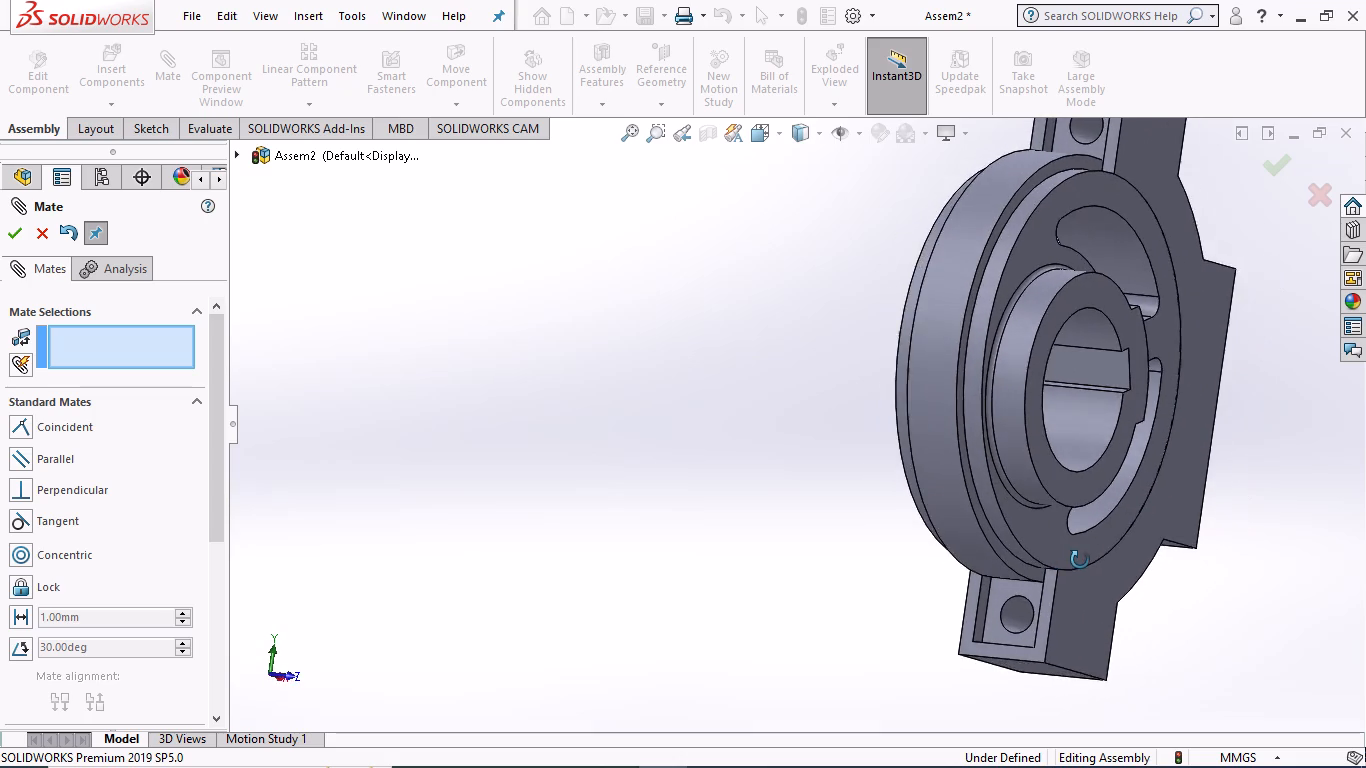
pyautogui.moveTo(1080, 560); pyautogui.dragTo(1080, 373, button='middle')
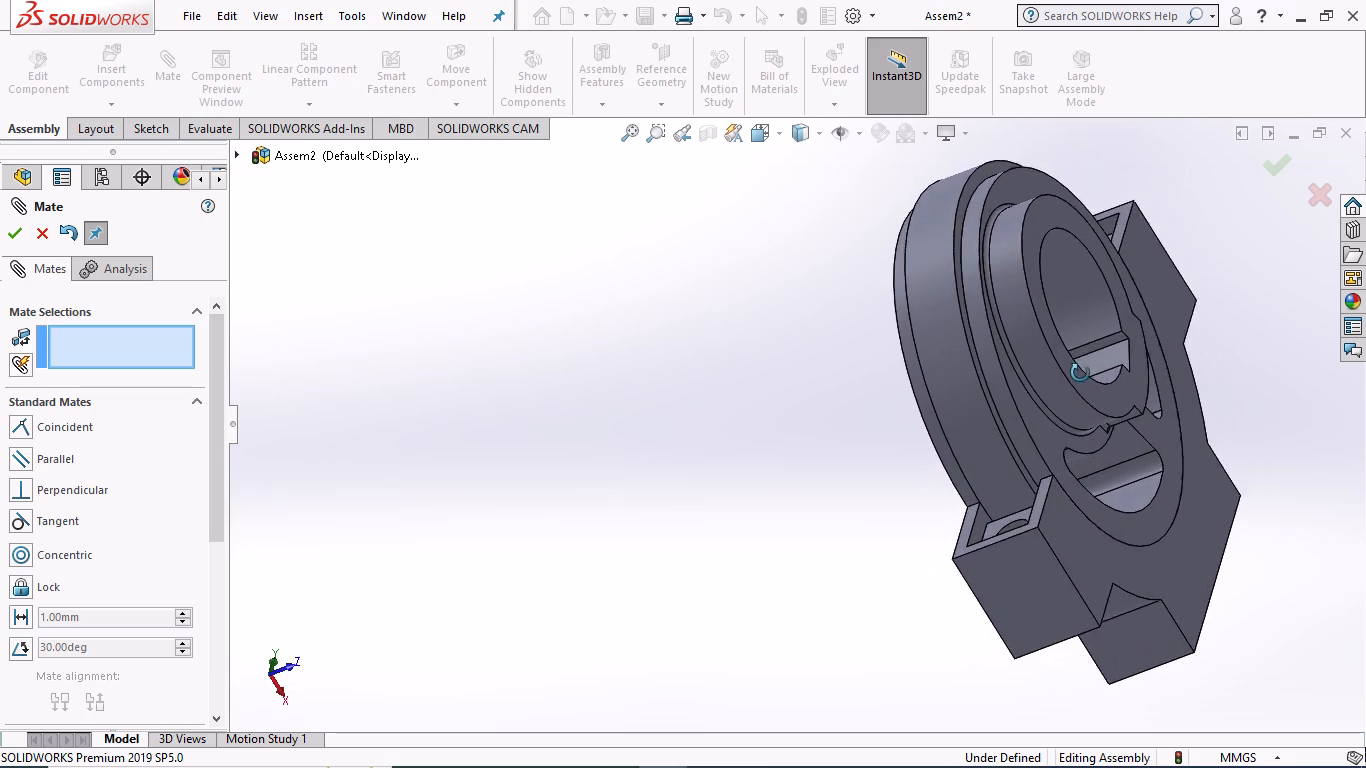
pyautogui.moveTo(1080, 373); pyautogui.dragTo(1042, 512, button='middle')
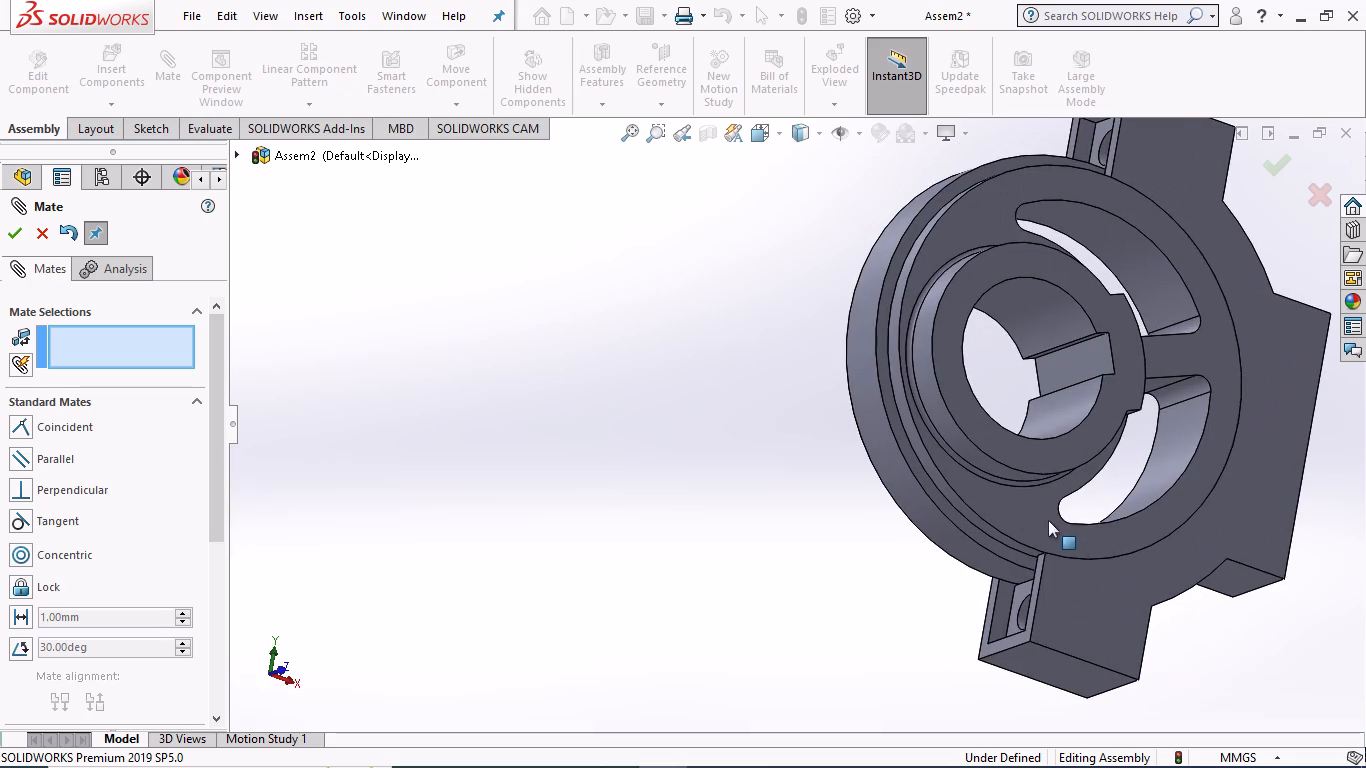
pyautogui.click(1090, 536)
pyautogui.click(1123, 569)
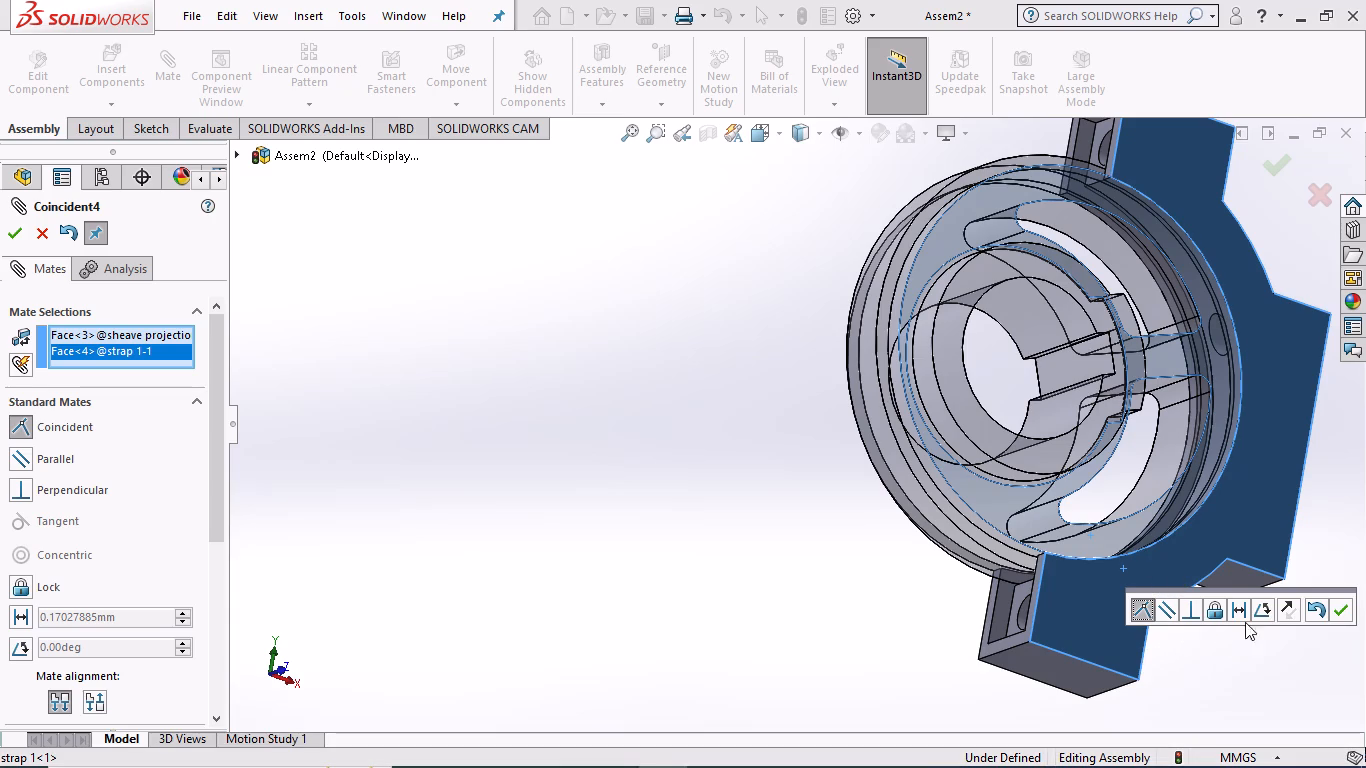
pyautogui.click(1347, 608)
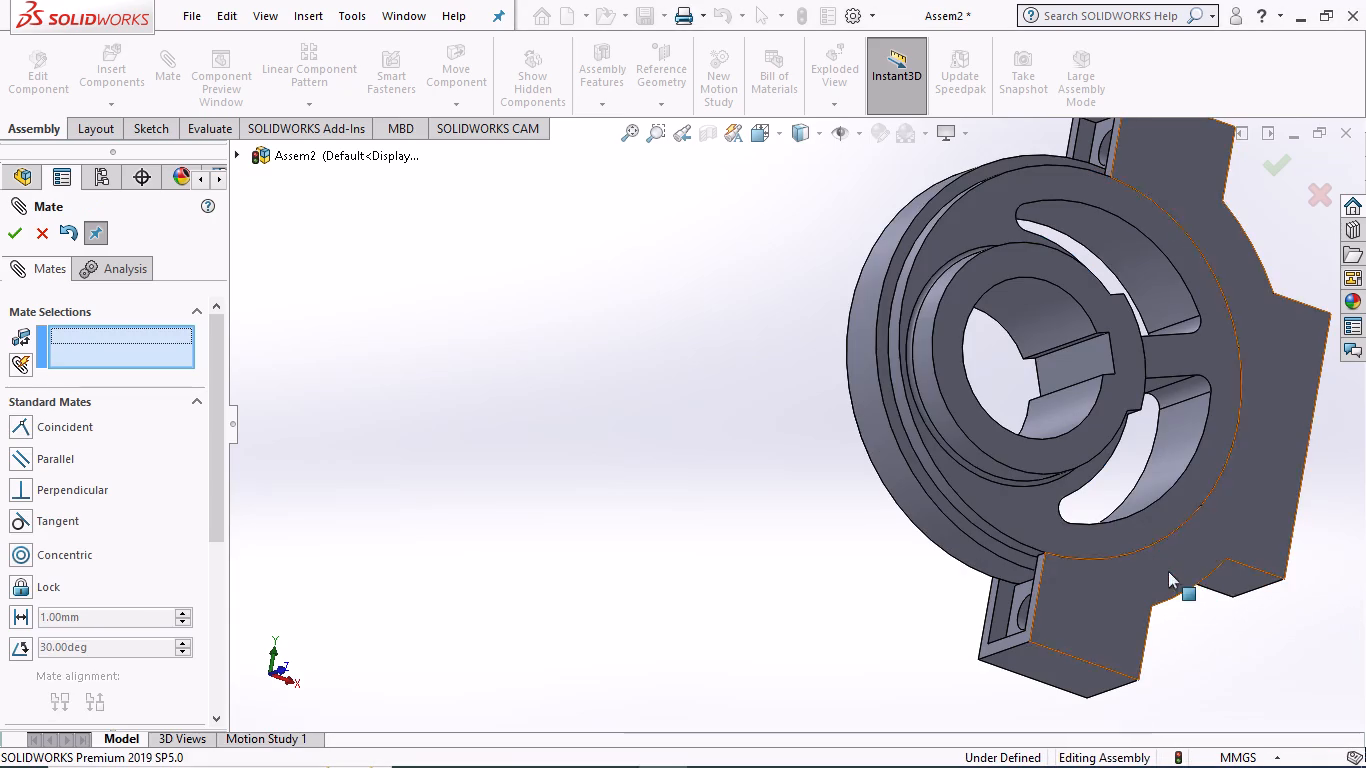
# Test the sheave projection's remaining movement in strap 1 by rotating it and viewing the fit from the side.
pyautogui.moveTo(1103, 525); pyautogui.dragTo(1178, 576, button='middle')
pyautogui.moveTo(1019, 512); pyautogui.dragTo(988, 507)
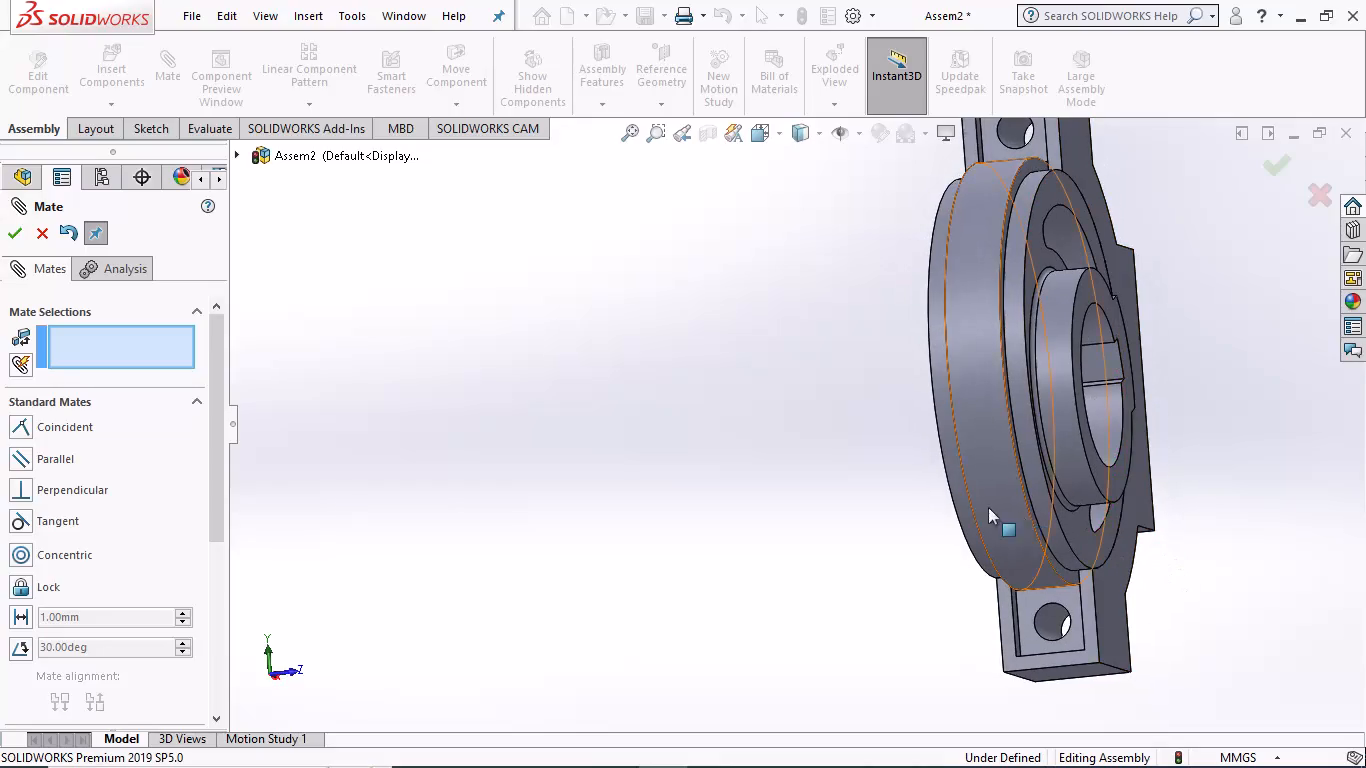
pyautogui.moveTo(988, 507); pyautogui.dragTo(983, 450)
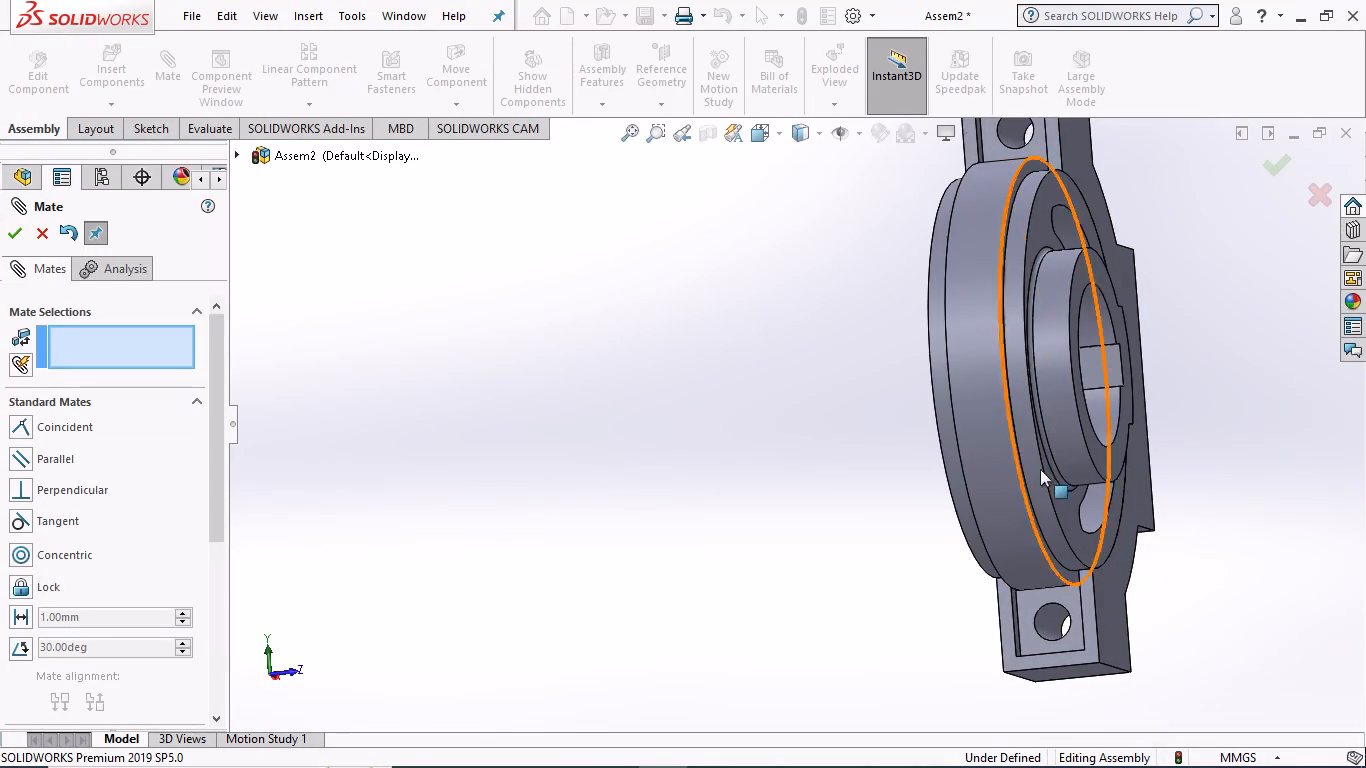
pyautogui.moveTo(1245, 513); pyautogui.dragTo(1218, 565, button='middle')
pyautogui.moveTo(998, 456); pyautogui.dragTo(999, 458)
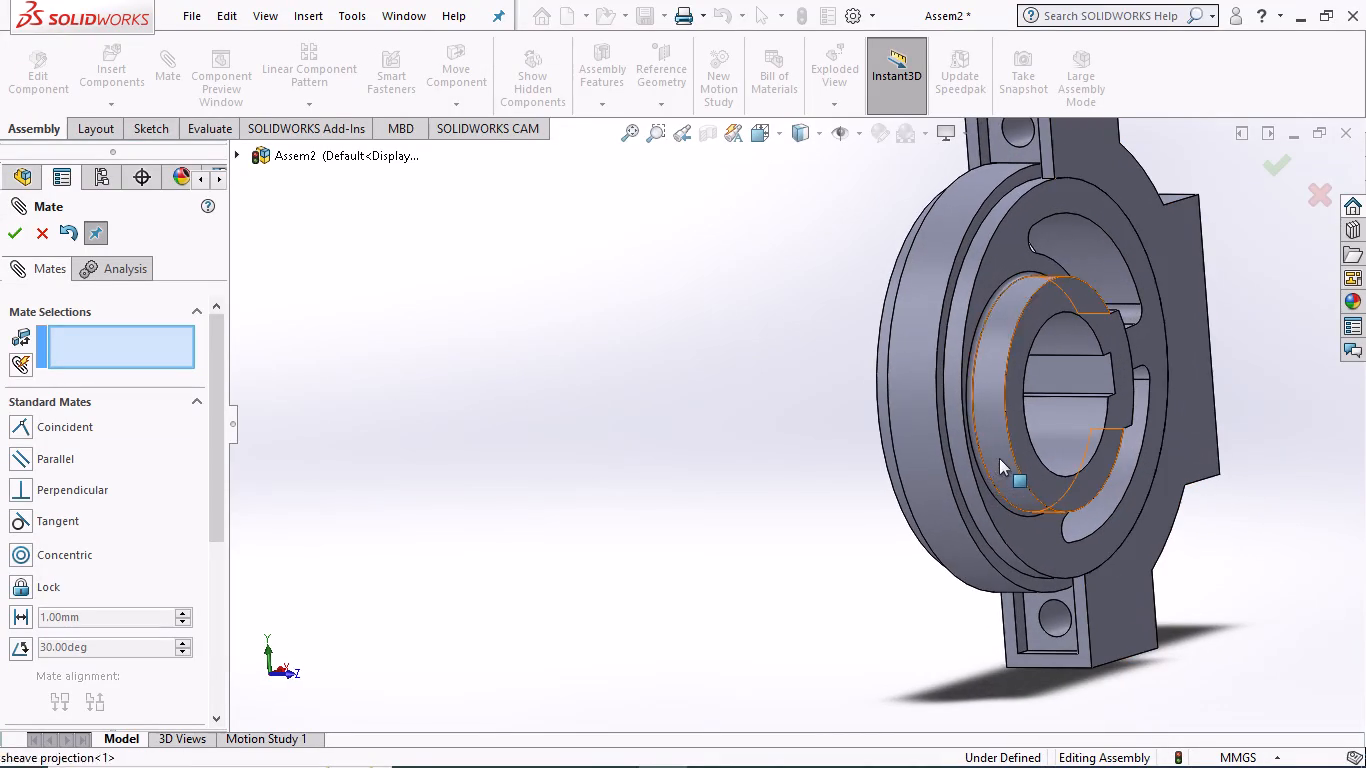
# Rotate the sheave projection within strap 1 once more and finish the mating of these two parts.
pyautogui.moveTo(999, 458); pyautogui.dragTo(955, 383)
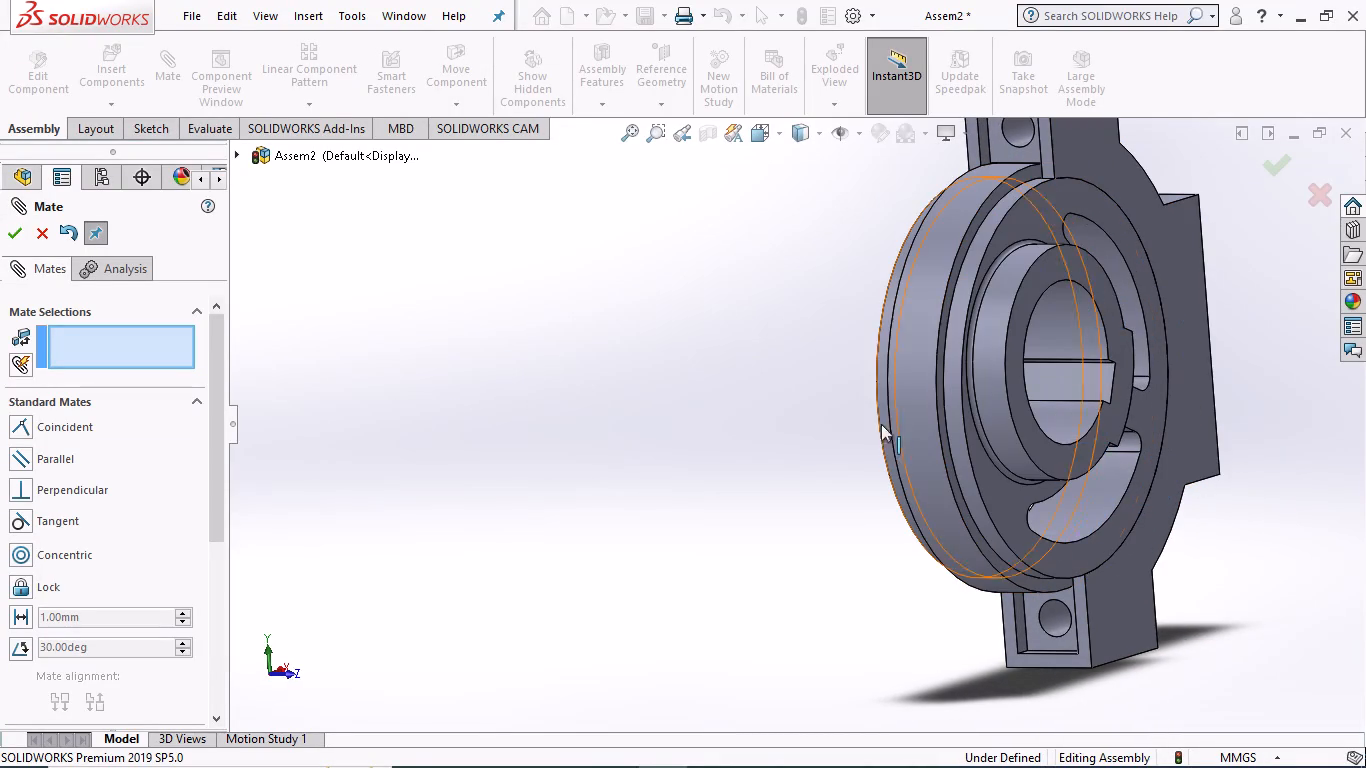
pyautogui.scroll(4, 500, 377)
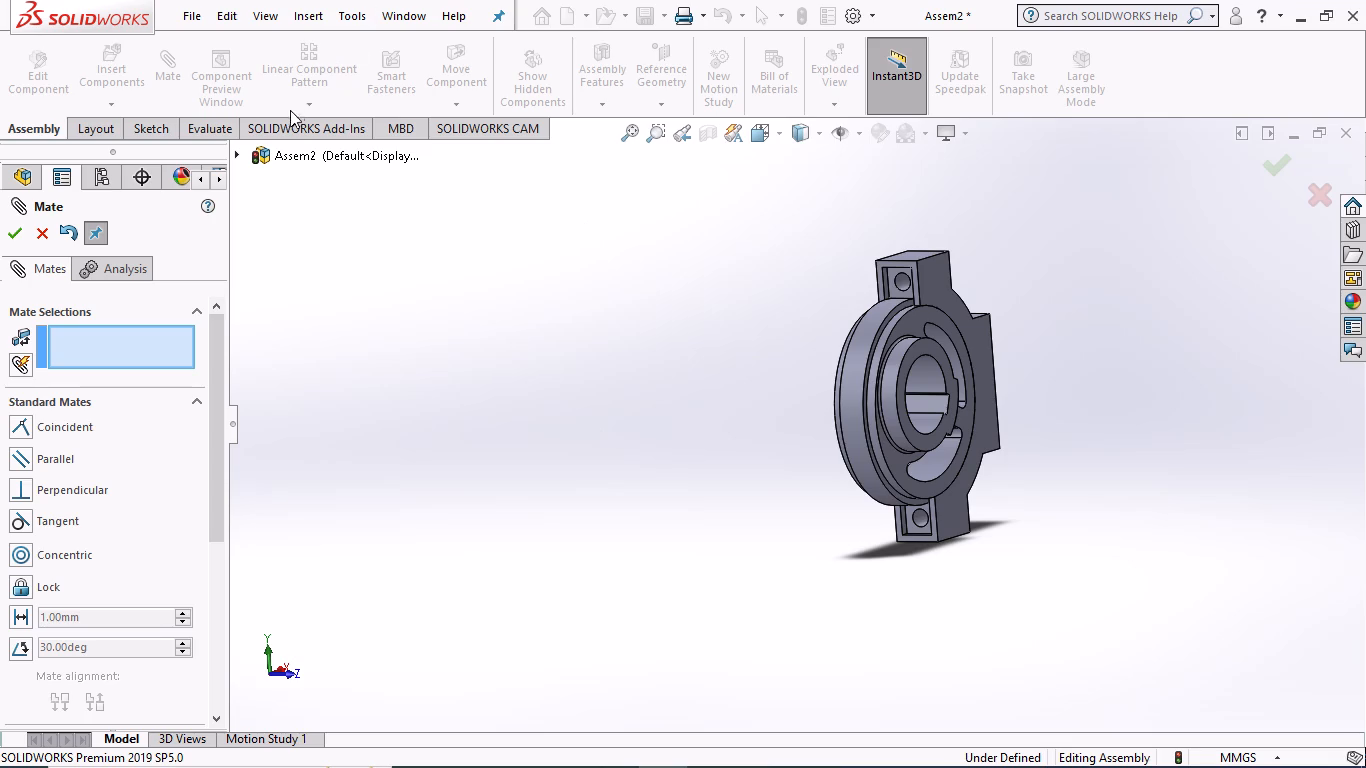
pyautogui.click(19, 228)
# Insert the strap 2 part from the assembly 2 folder and place it beside the sheave projection, opposite strap 1.
pyautogui.click(116, 72)
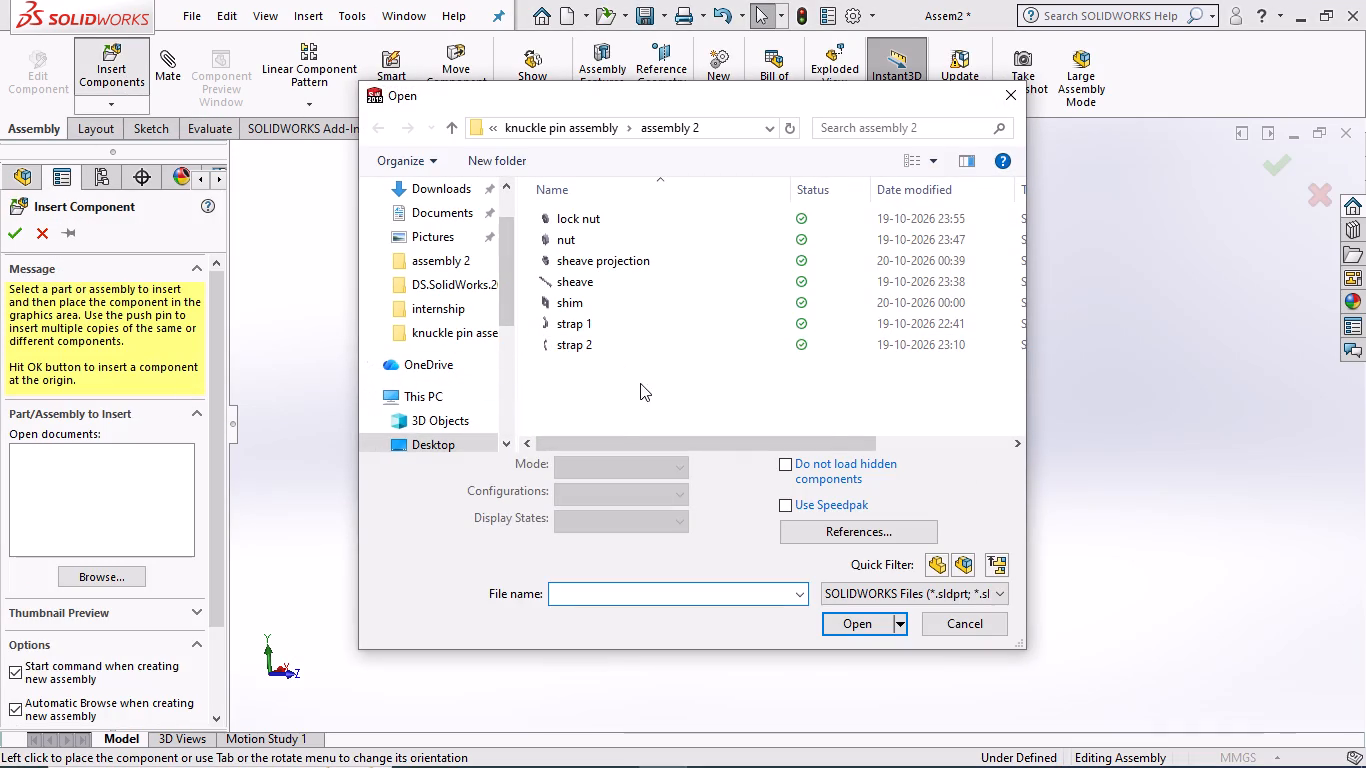
pyautogui.click(616, 351)
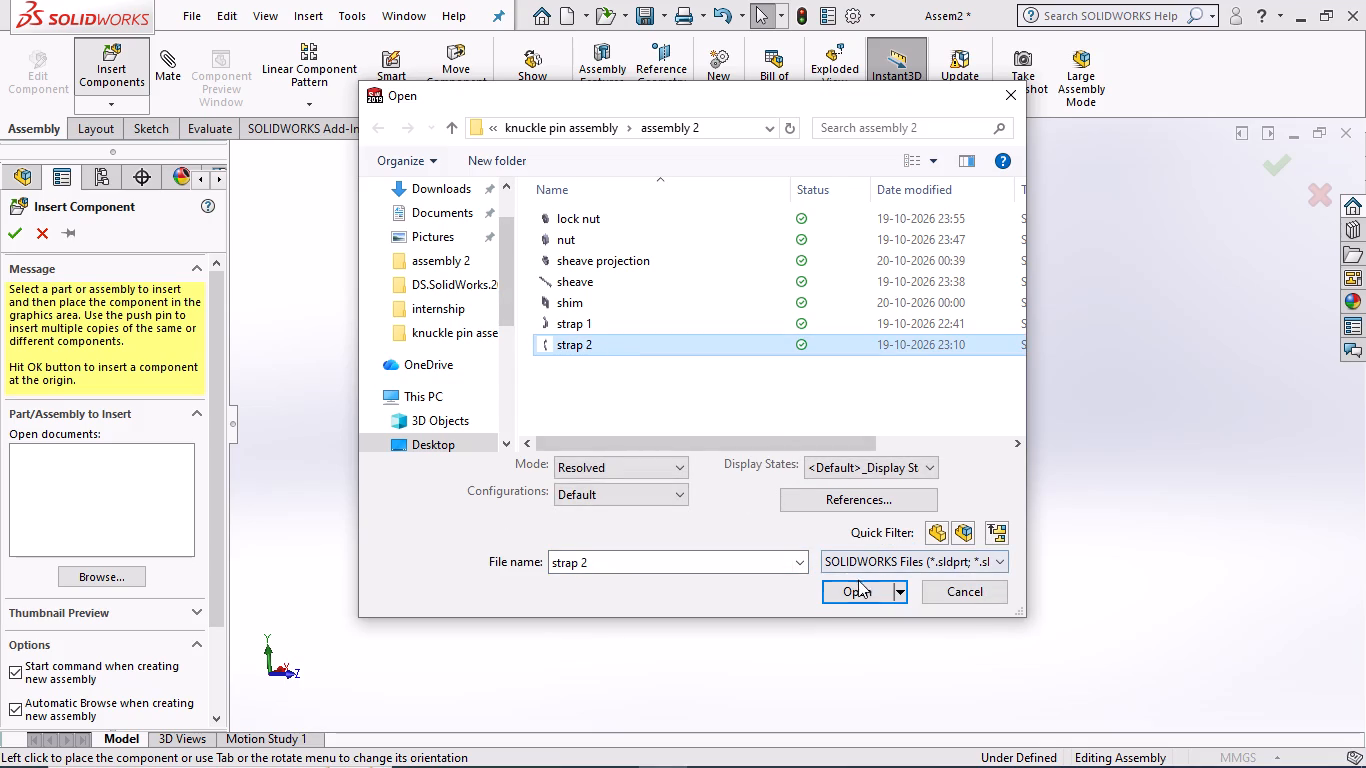
pyautogui.click(859, 585)
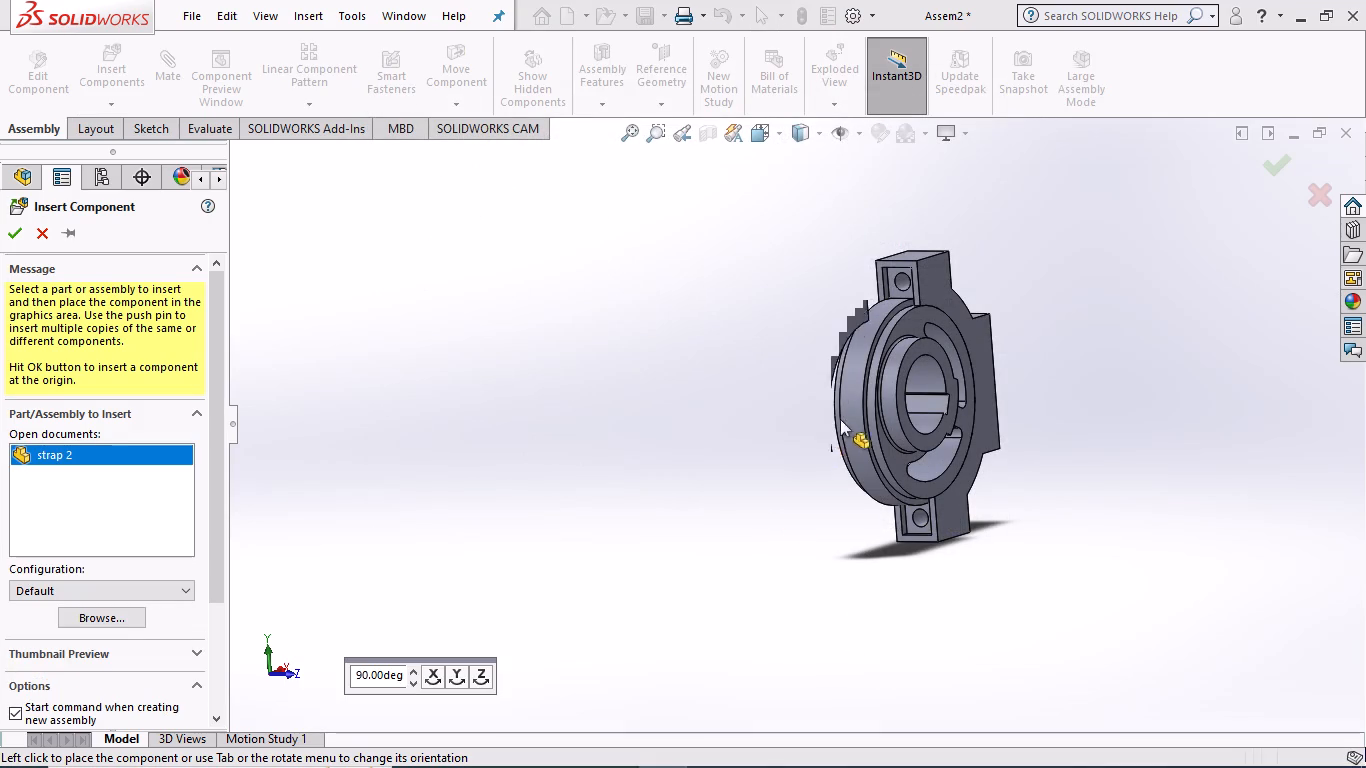
pyautogui.click(772, 451)
# Add a concentric mate between the sheave projection's outer cylindrical rim face and strap 2's inner cylindrical face.
pyautogui.moveTo(1052, 457); pyautogui.dragTo(1004, 447, button='middle')
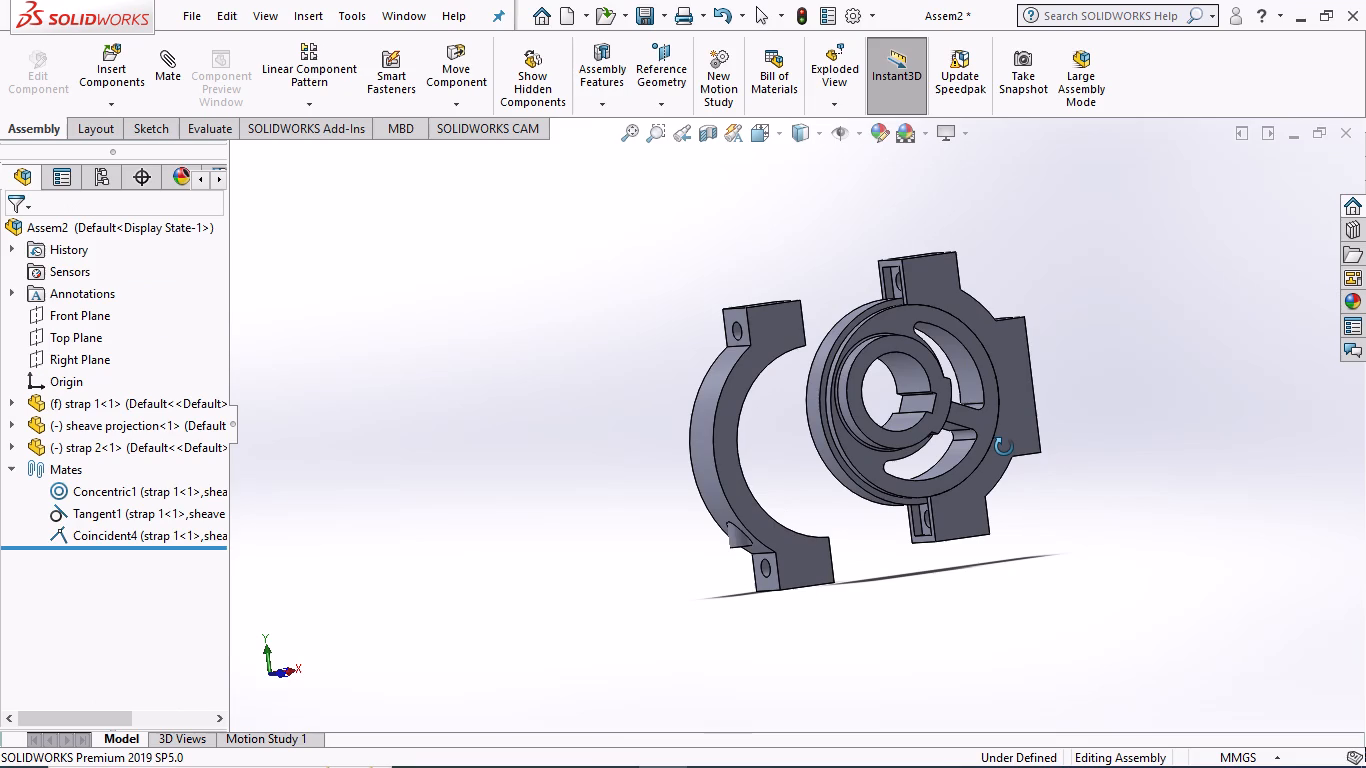
pyautogui.moveTo(1004, 447); pyautogui.dragTo(964, 487, button='middle')
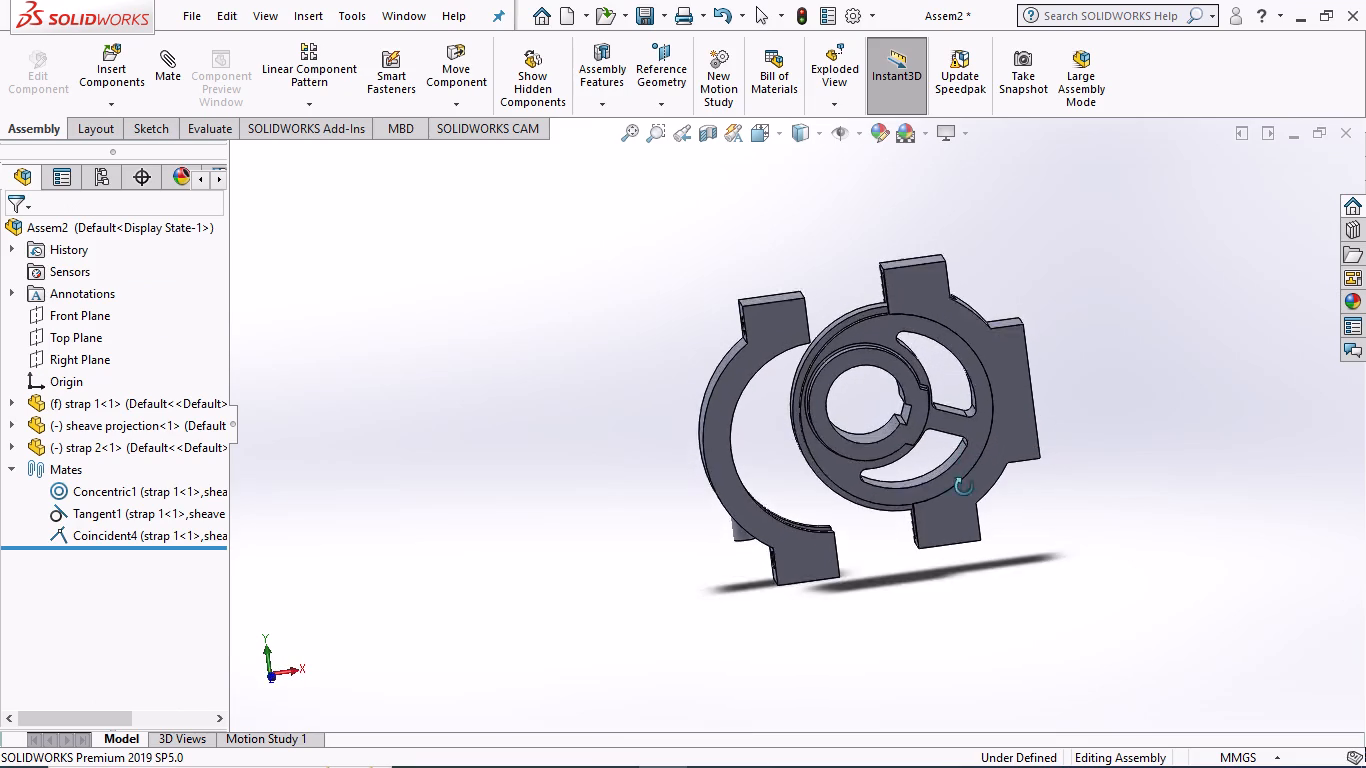
pyautogui.moveTo(964, 487); pyautogui.dragTo(954, 537, button='middle')
pyautogui.scroll(1, 953, 531)
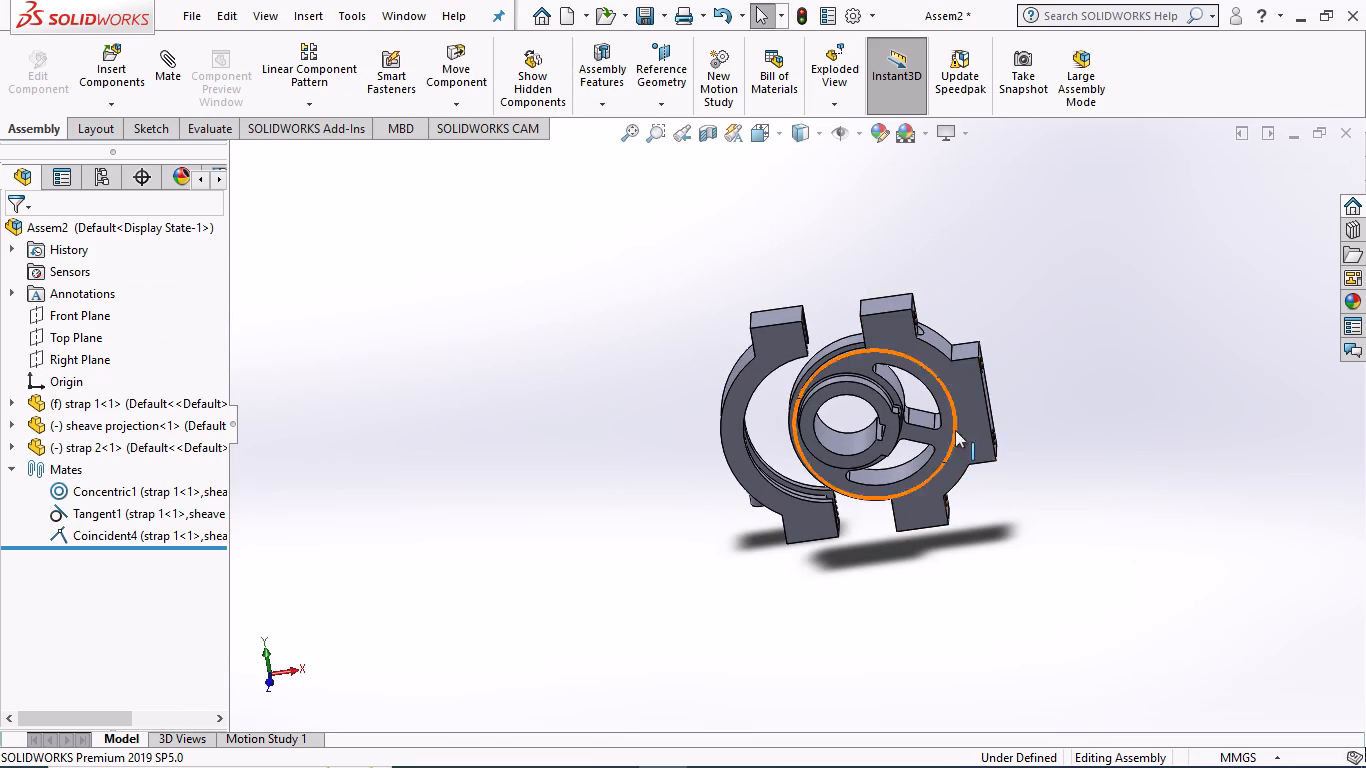
pyautogui.moveTo(1068, 423); pyautogui.dragTo(1027, 439, button='middle')
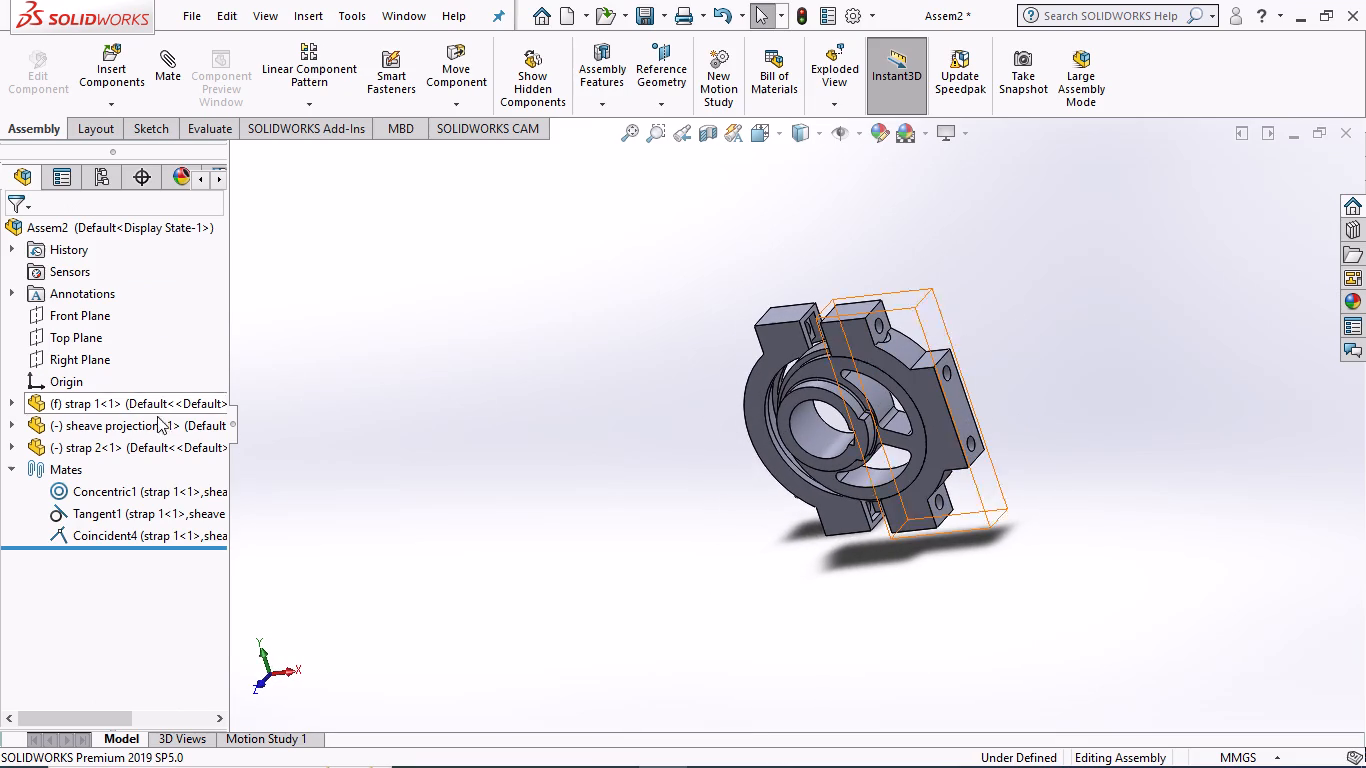
pyautogui.click(62, 467)
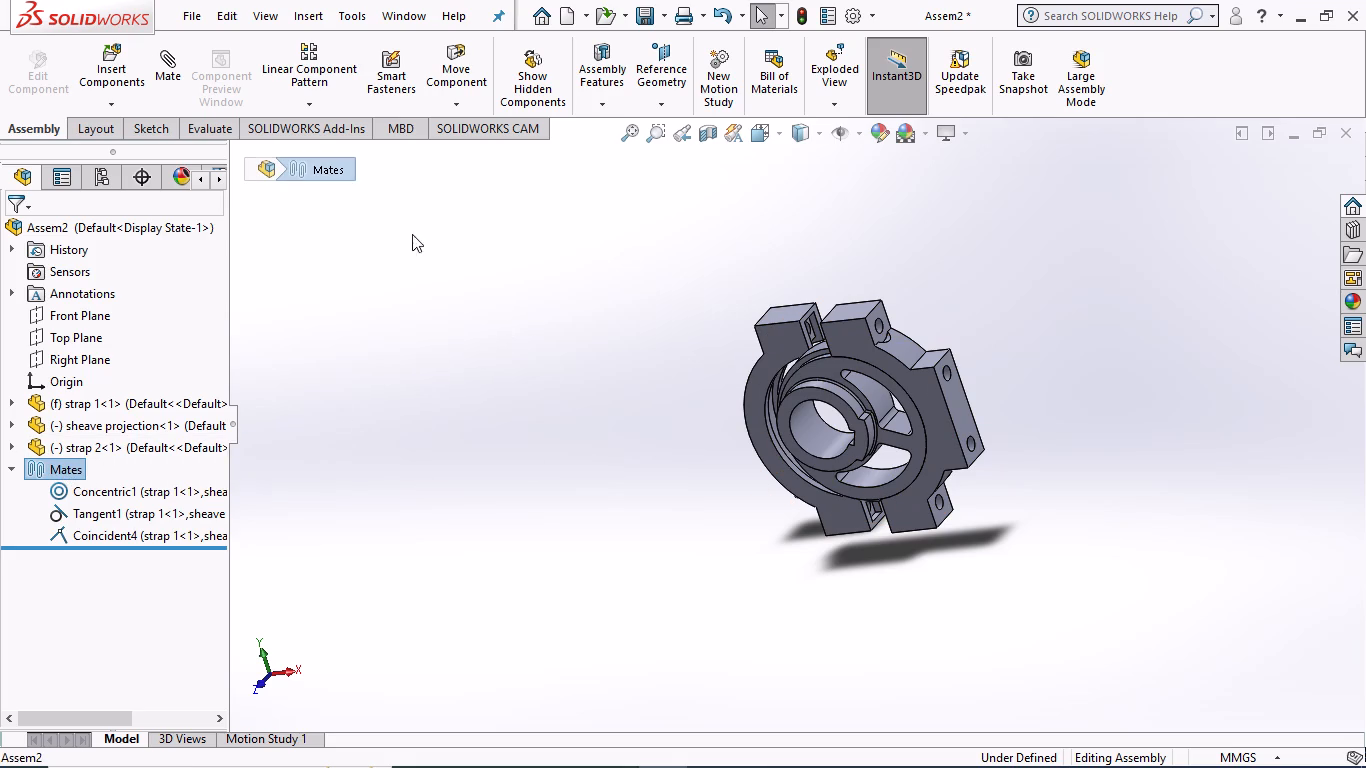
pyautogui.click(160, 64)
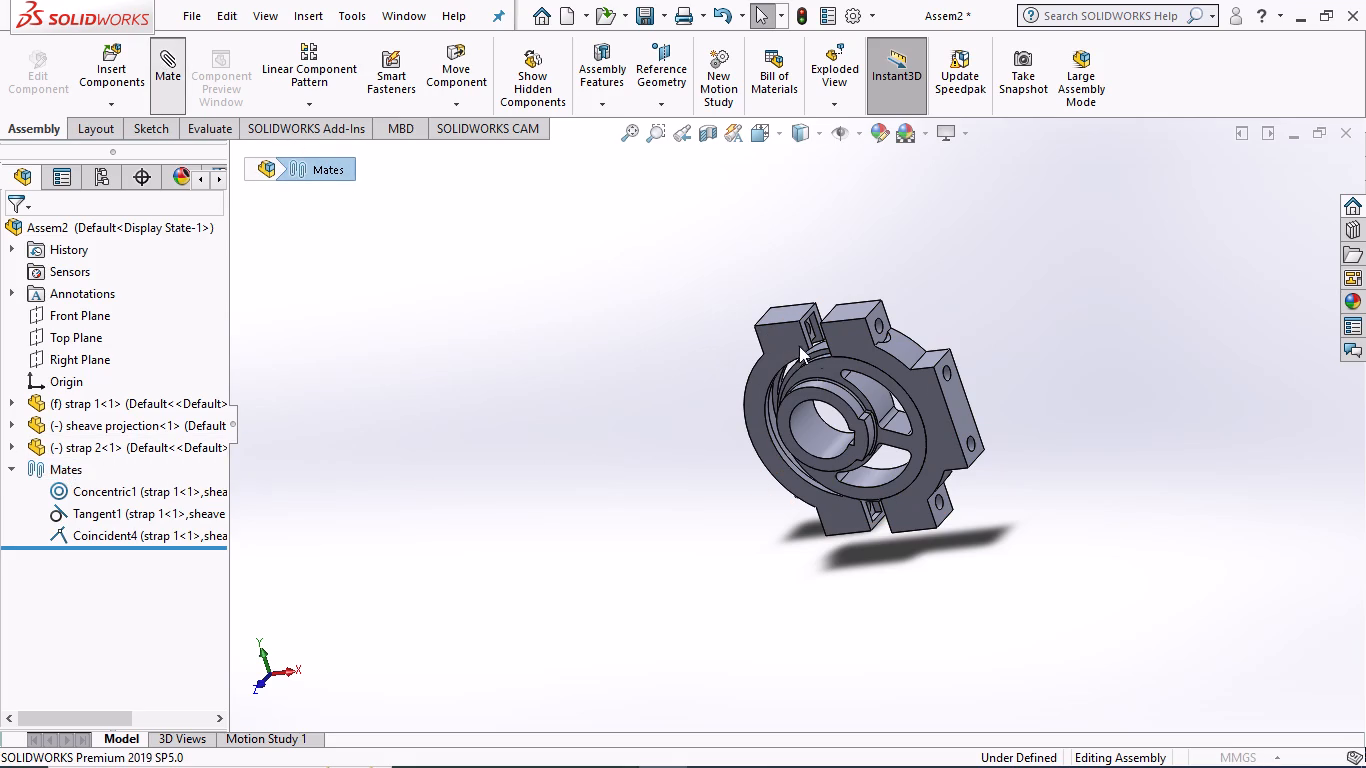
pyautogui.moveTo(1067, 308); pyautogui.dragTo(1125, 220, button='middle')
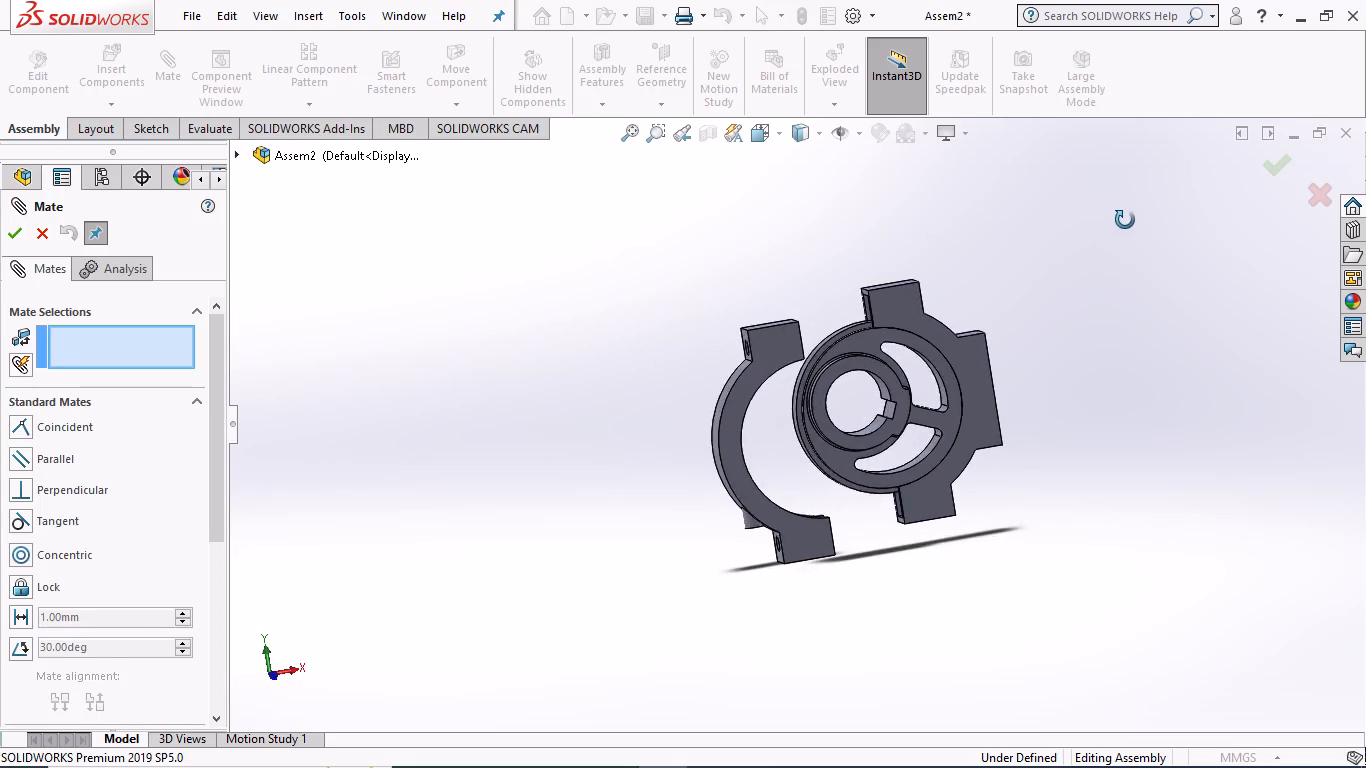
pyautogui.moveTo(1125, 220); pyautogui.dragTo(1181, 218, button='middle')
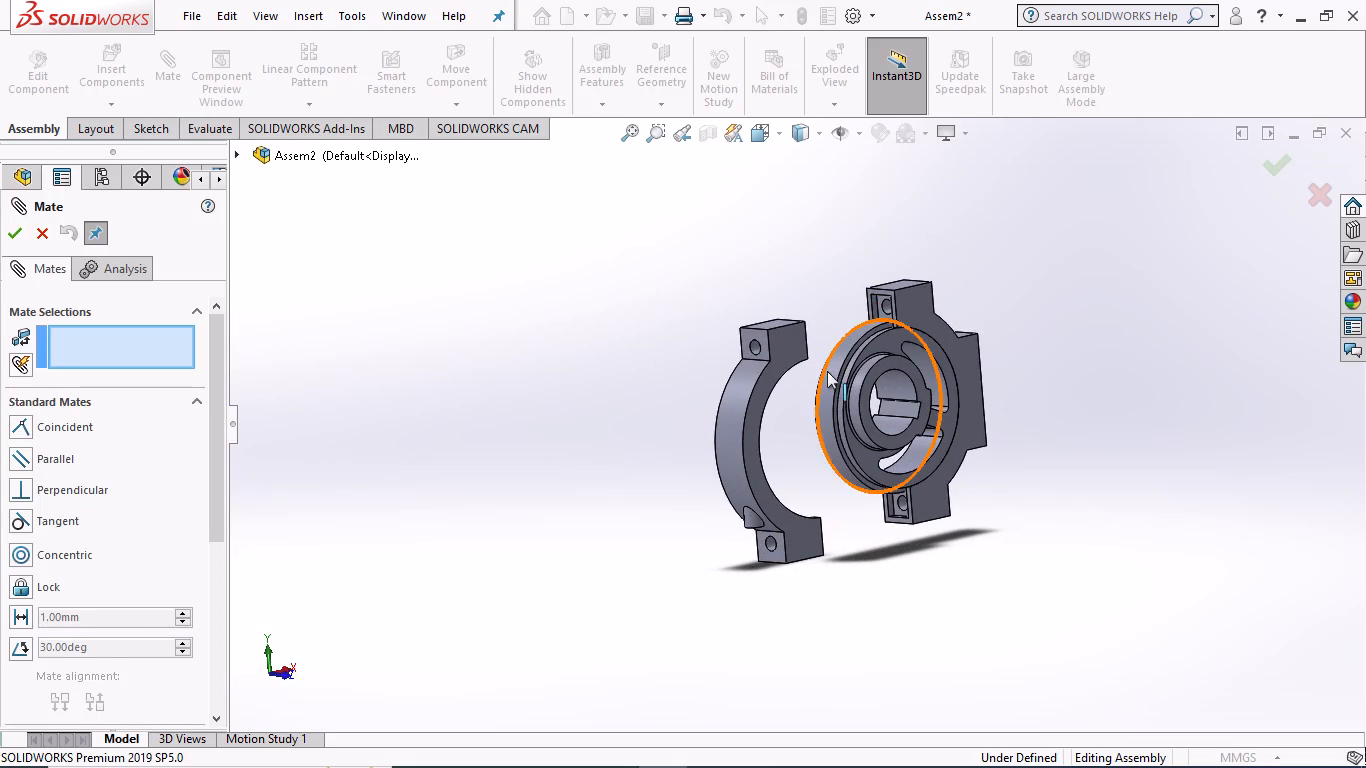
pyautogui.click(830, 373)
pyautogui.moveTo(993, 502); pyautogui.dragTo(860, 496, button='middle')
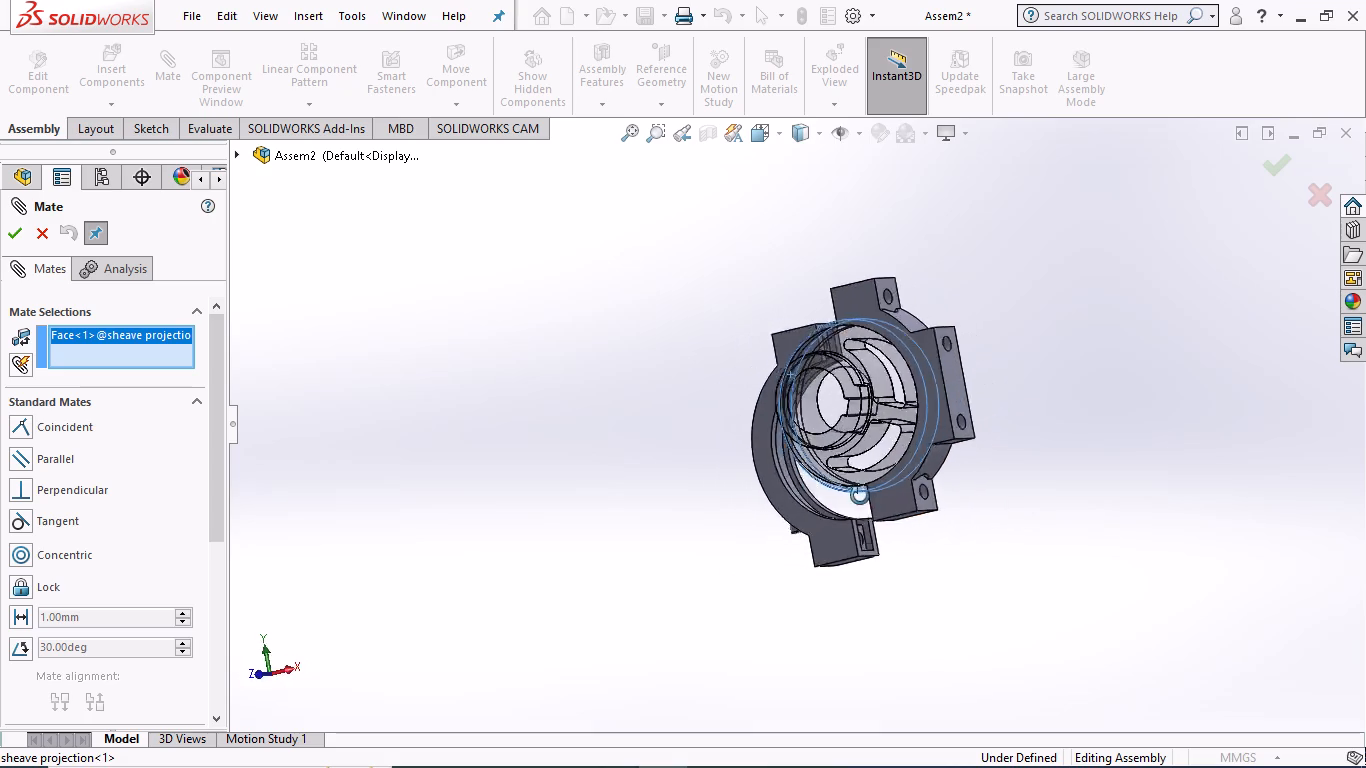
pyautogui.moveTo(860, 496); pyautogui.dragTo(773, 497, button='middle')
pyautogui.click(896, 459)
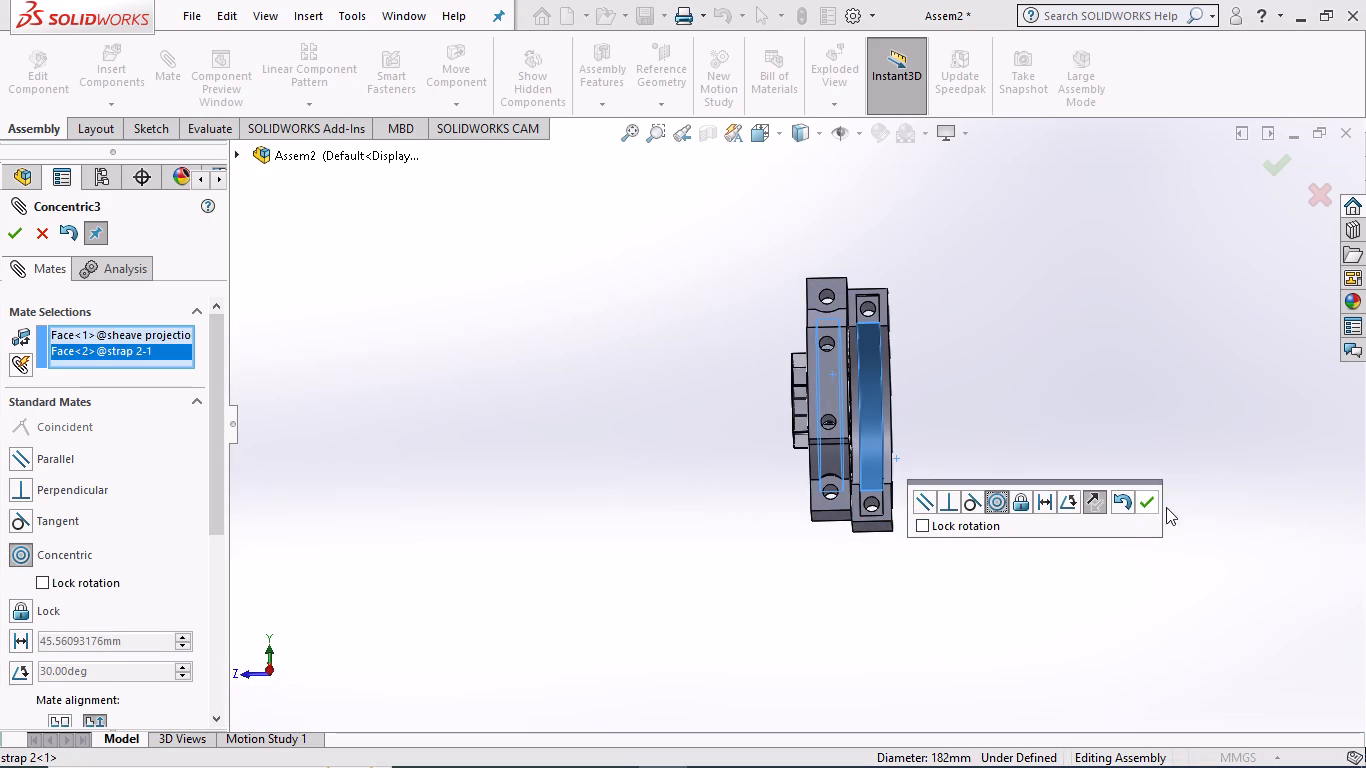
pyautogui.click(1149, 503)
# Slide strap 2 along the shared axis so it sits around the sheave projection's rim.
pyautogui.moveTo(994, 350); pyautogui.dragTo(1142, 357, button='middle')
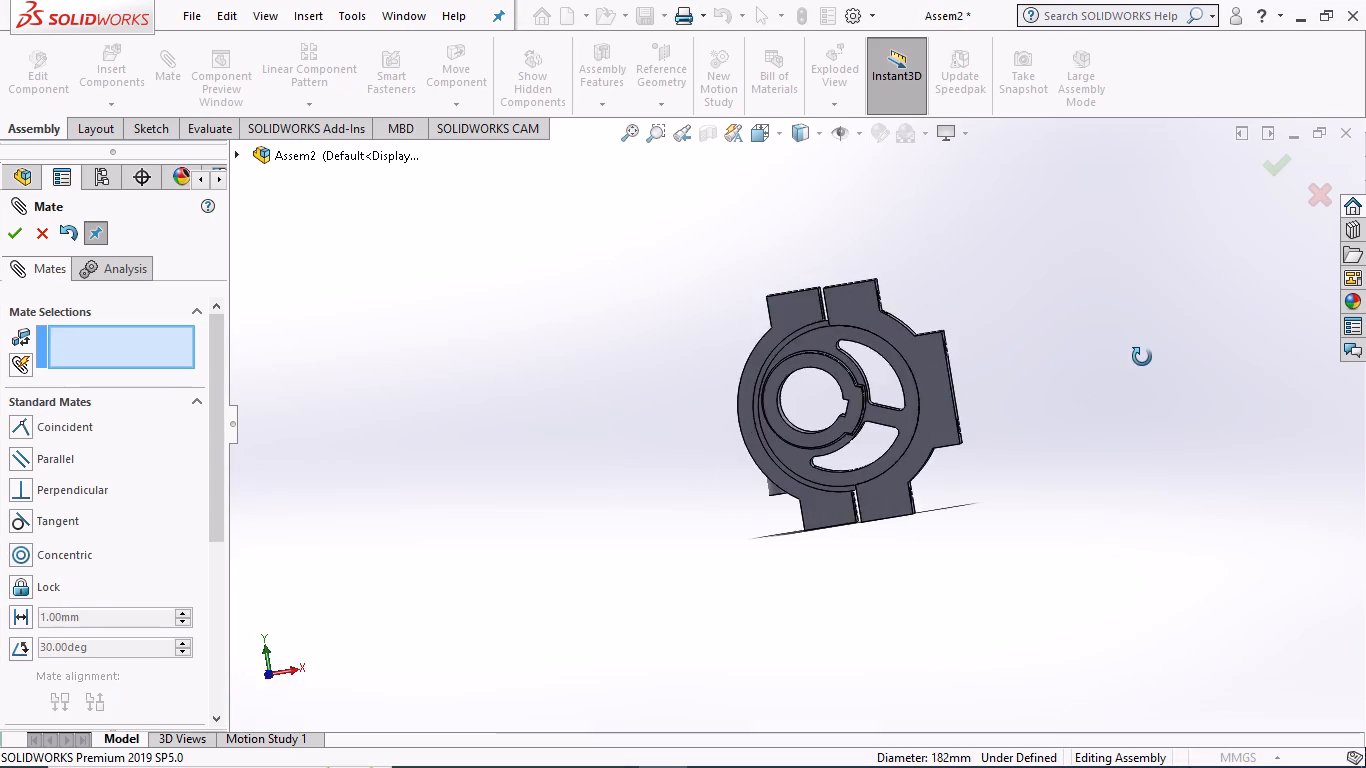
pyautogui.moveTo(1142, 357); pyautogui.dragTo(1266, 315, button='middle')
pyautogui.scroll(1, 1266, 315)
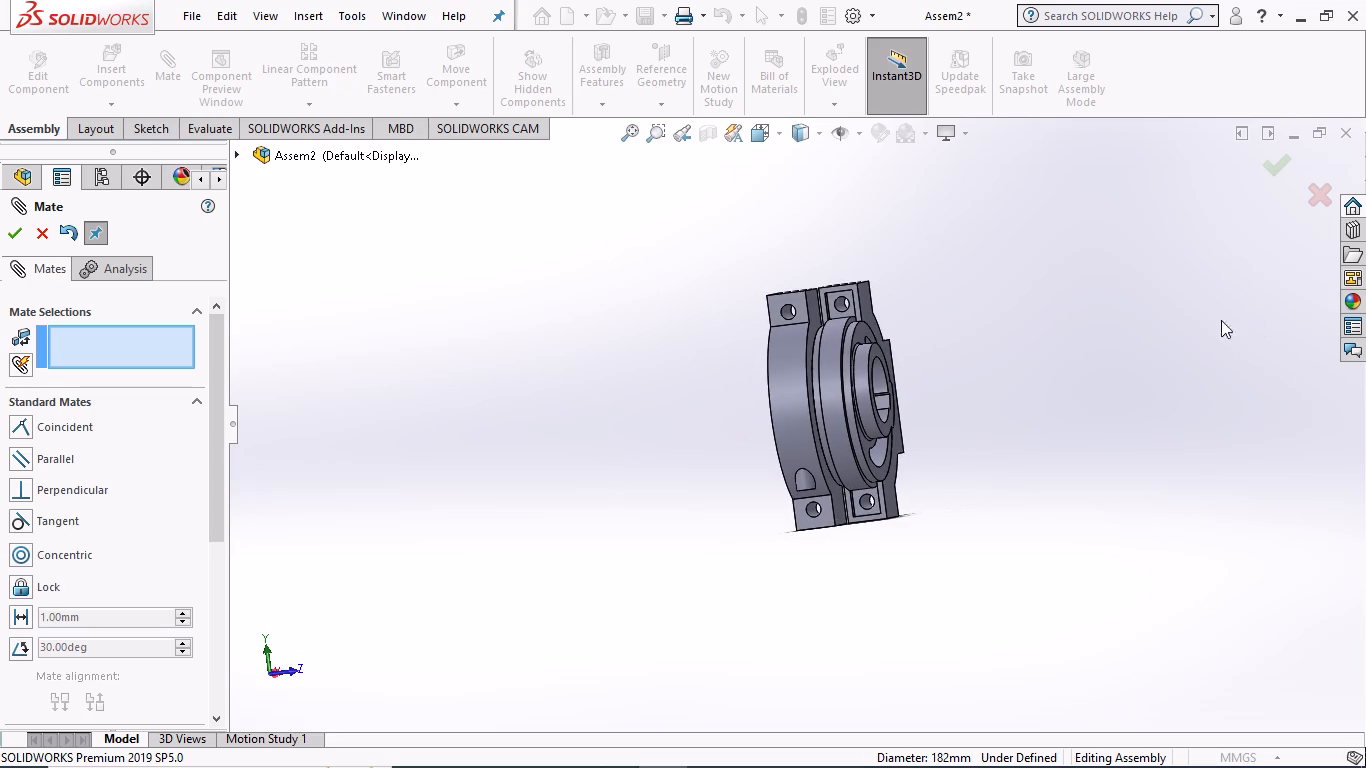
pyautogui.scroll(-6, 868, 406)
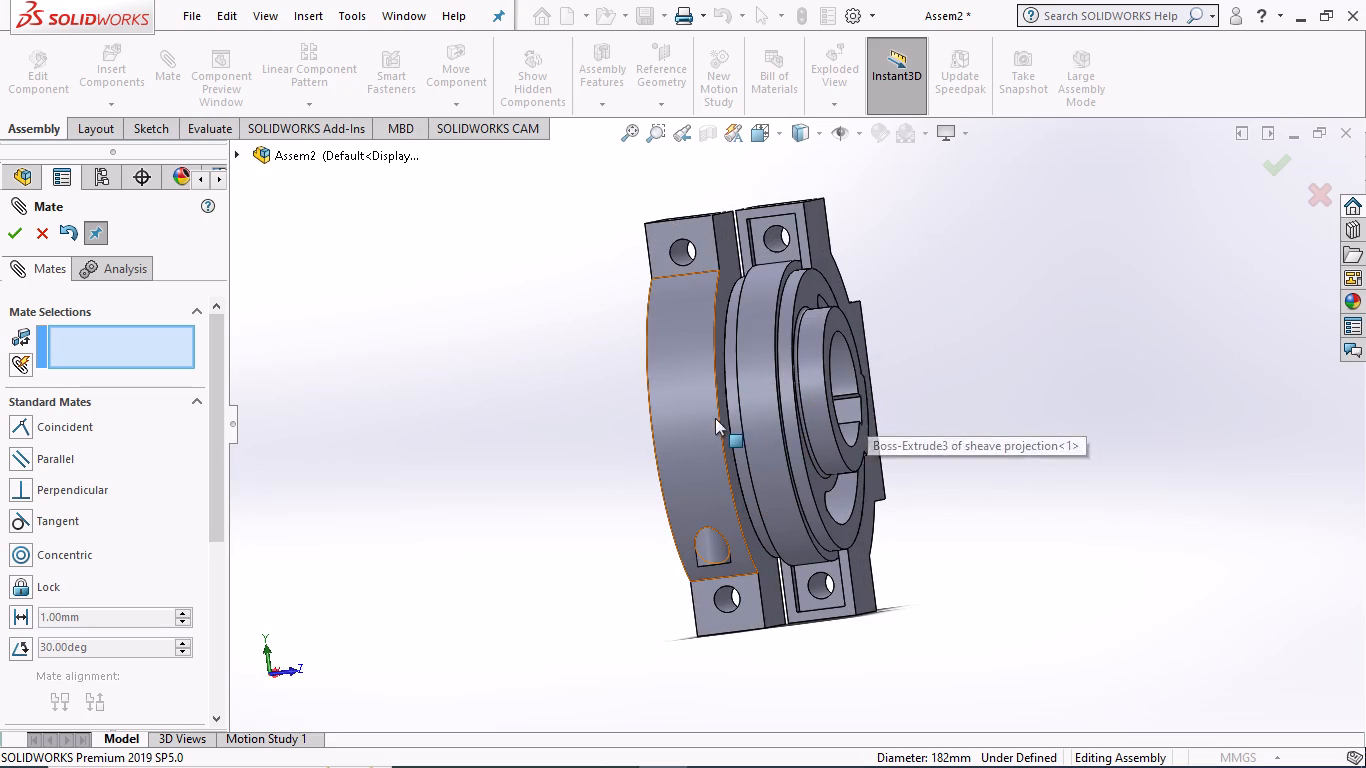
pyautogui.moveTo(699, 418); pyautogui.dragTo(799, 424)
# Add a coincident mate between the sheave projection's slotted side face and the flat side face of strap 2.
pyautogui.moveTo(941, 407); pyautogui.dragTo(860, 396, button='middle')
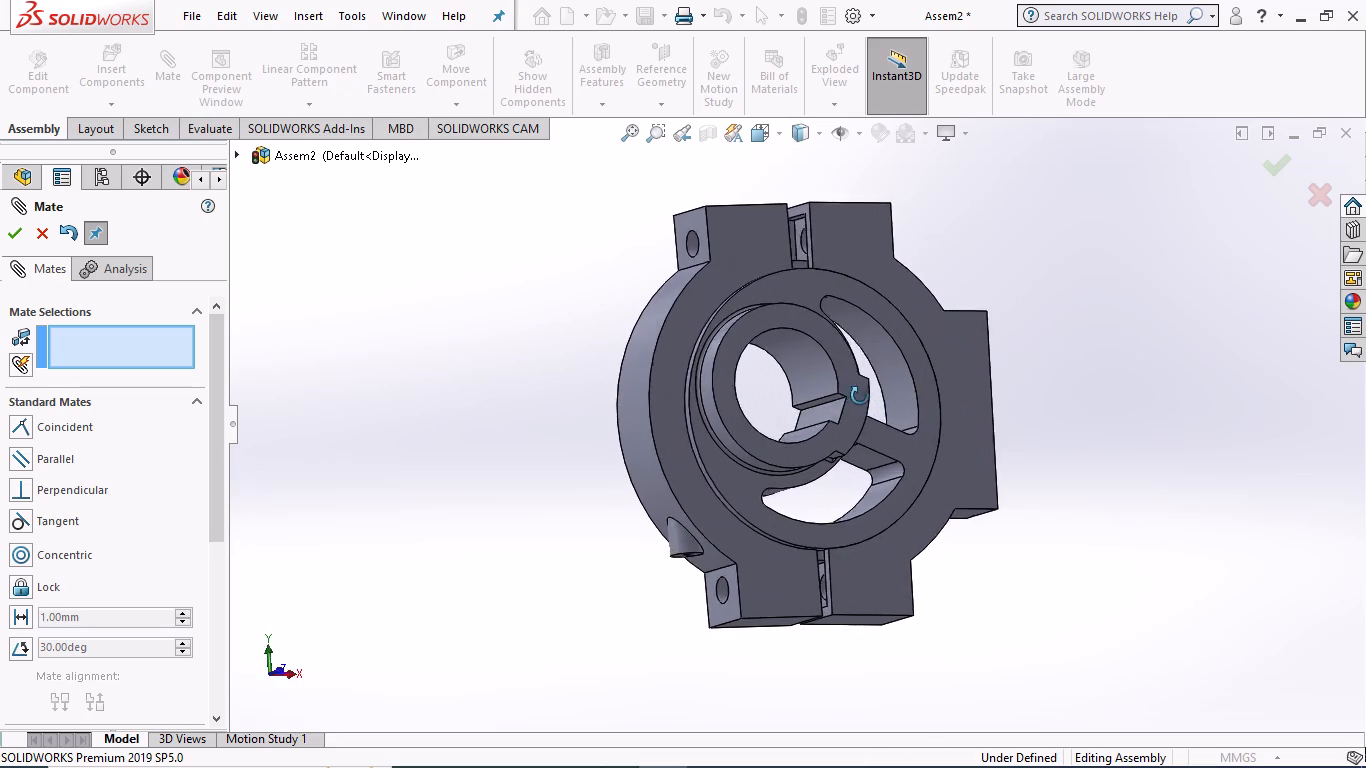
pyautogui.moveTo(860, 396); pyautogui.dragTo(837, 417, button='middle')
pyautogui.click(708, 476)
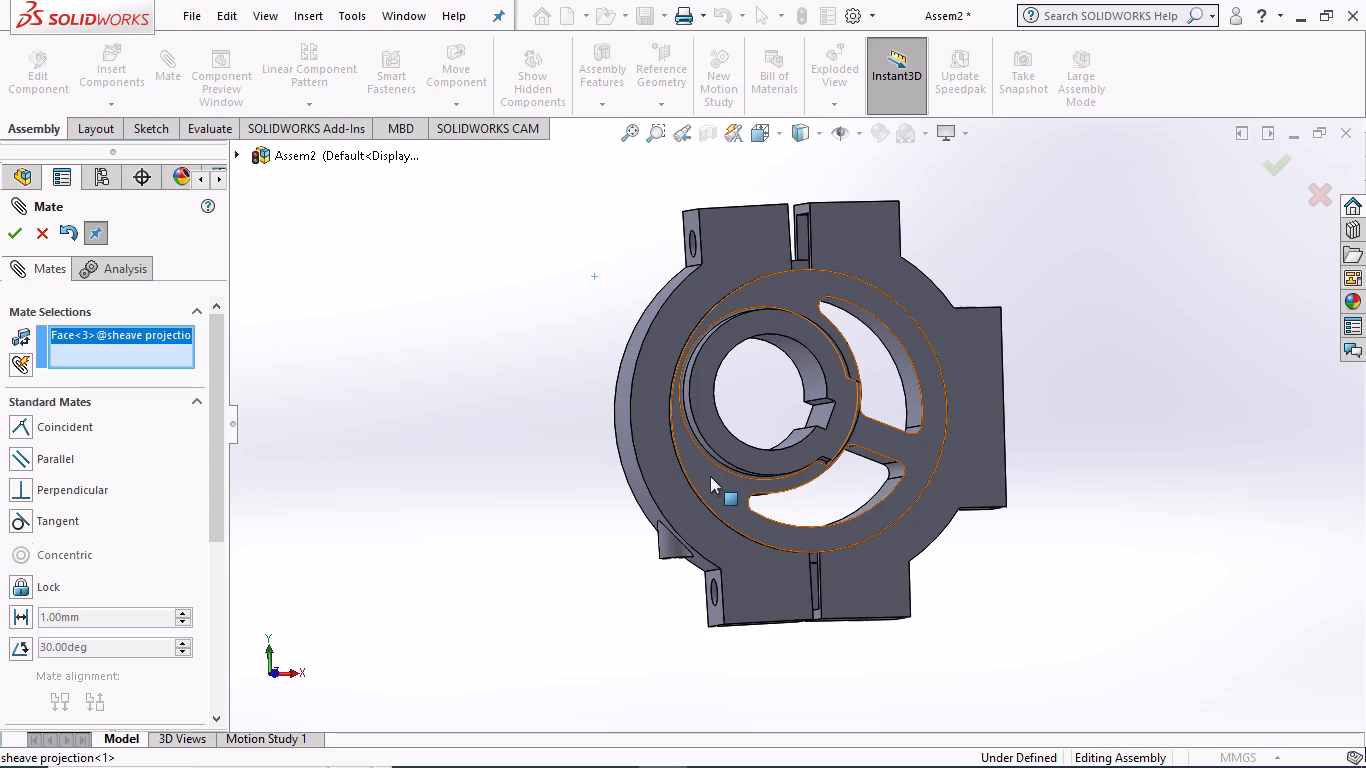
pyautogui.click(682, 499)
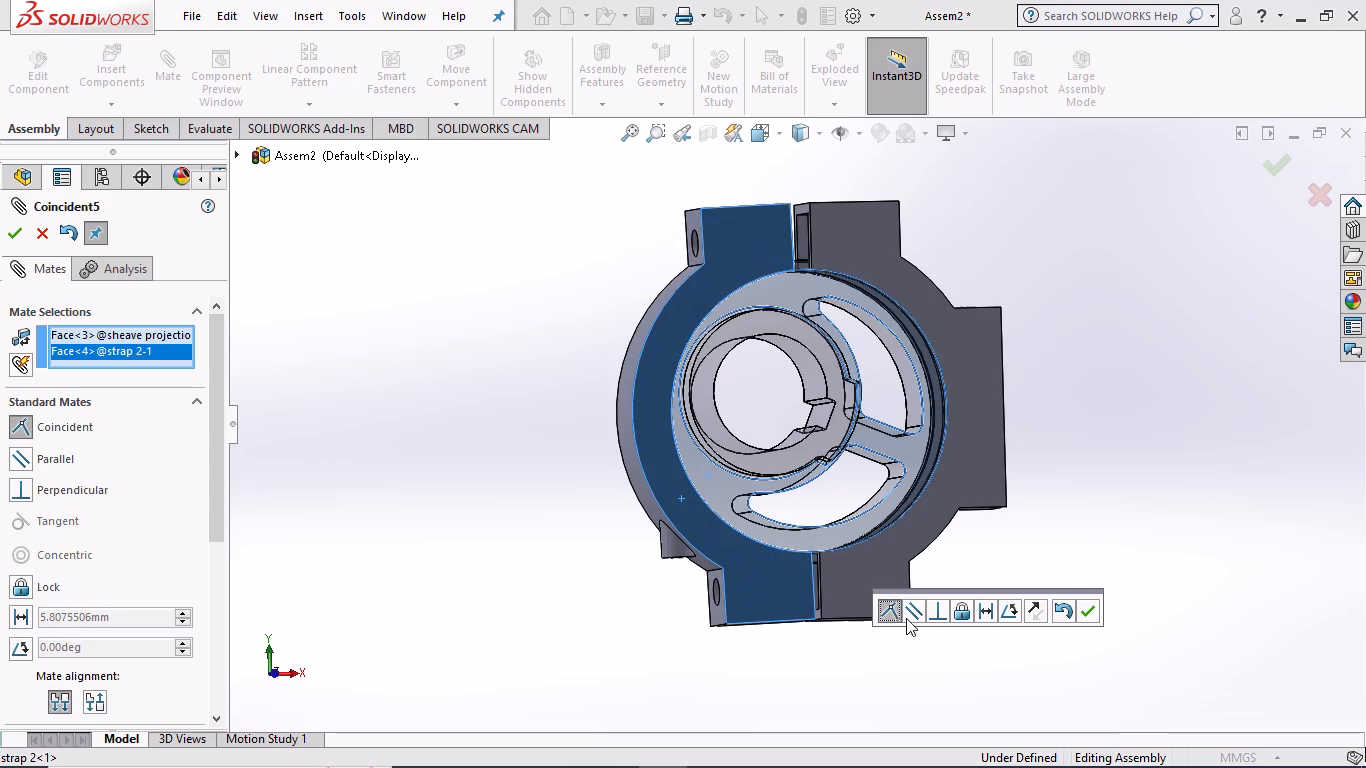
pyautogui.click(1095, 607)
# Examine strap 2's fit around the sheave projection and the gap between the two straps' lugs from several angles.
pyautogui.moveTo(1111, 574); pyautogui.dragTo(1055, 594, button='middle')
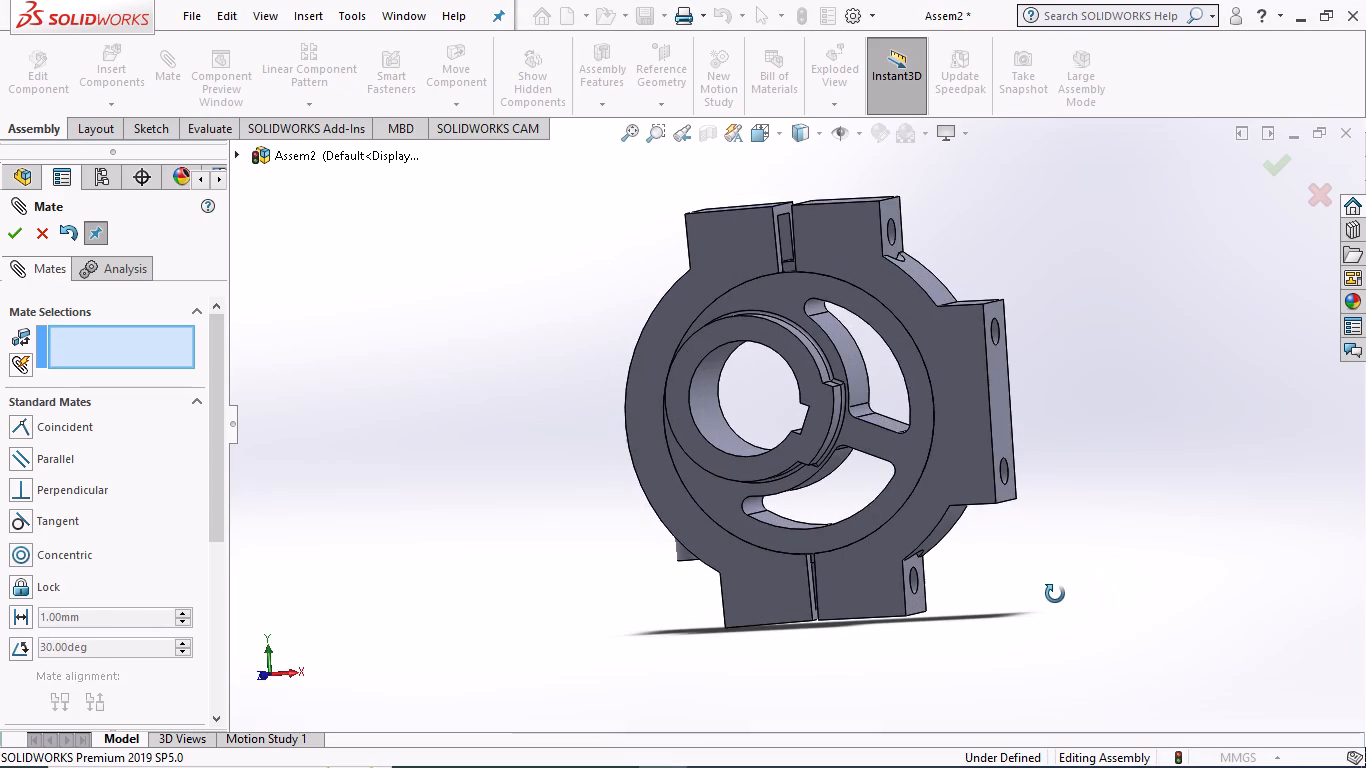
pyautogui.moveTo(1055, 594); pyautogui.dragTo(1077, 586, button='middle')
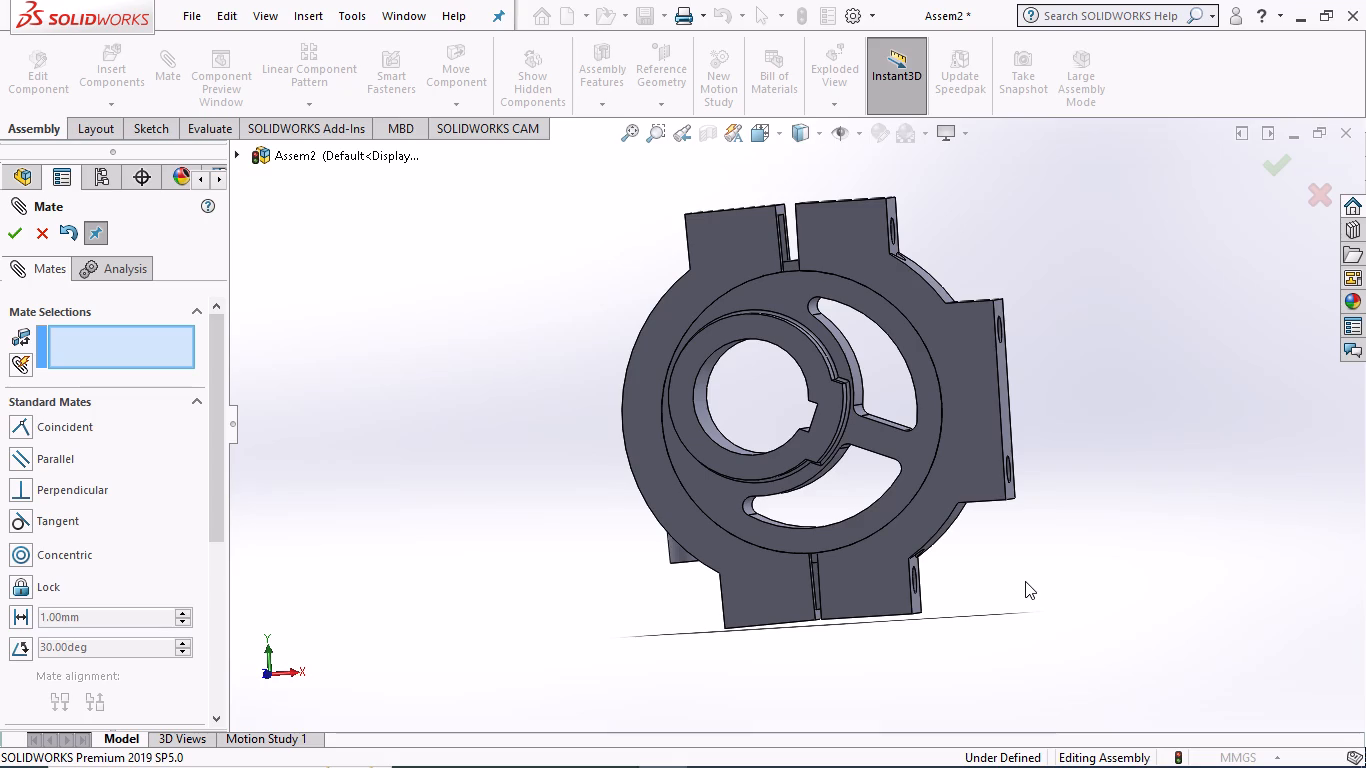
pyautogui.scroll(1, 1238, 596)
pyautogui.moveTo(1231, 596); pyautogui.dragTo(1285, 547, button='middle')
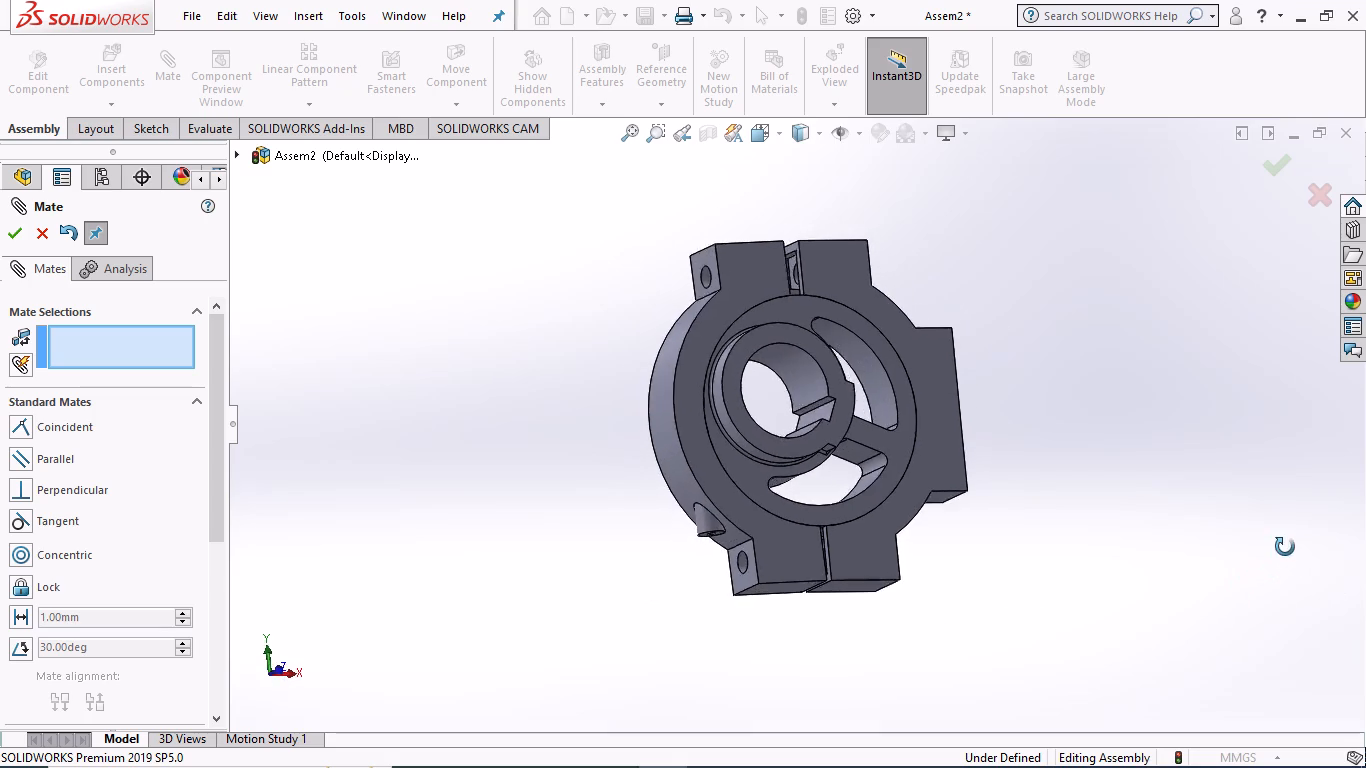
pyautogui.moveTo(1285, 547); pyautogui.dragTo(1253, 590, button='middle')
pyautogui.scroll(1, 1253, 590)
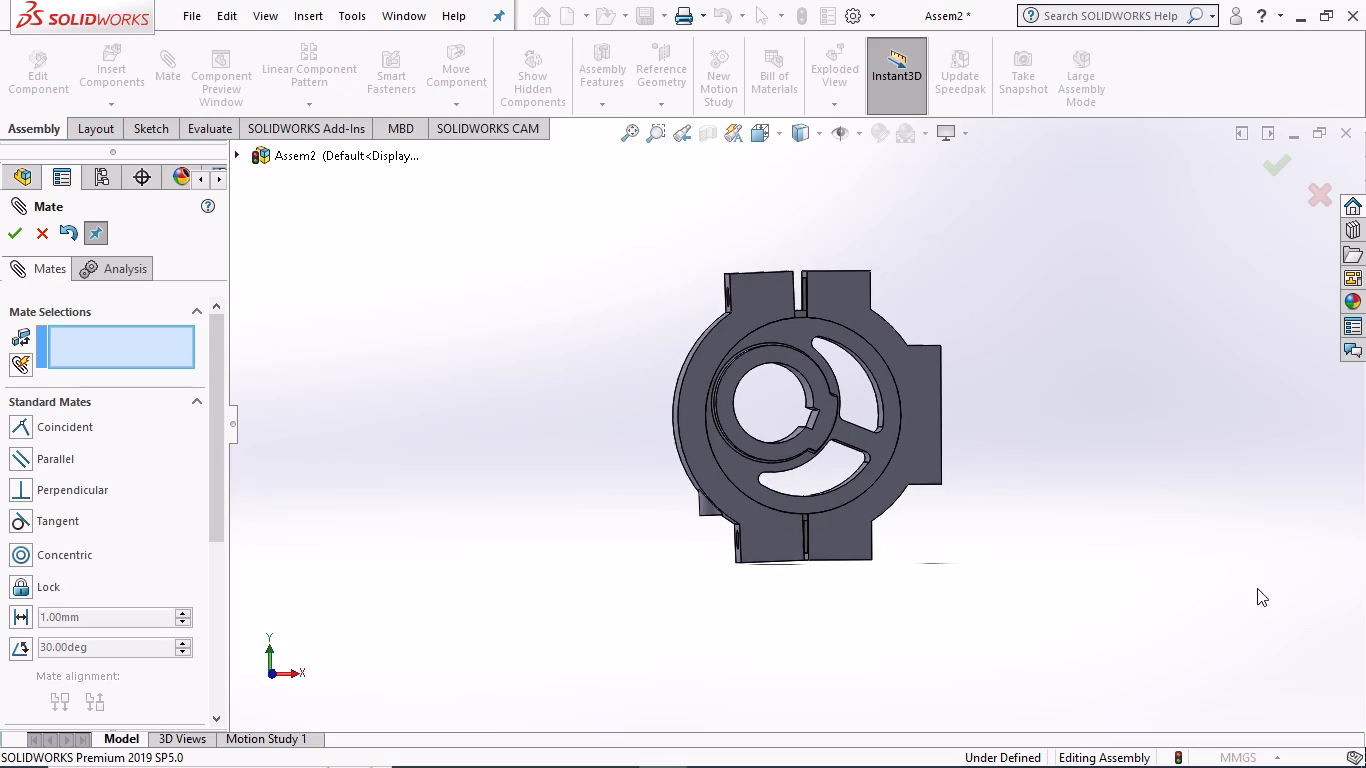
pyautogui.moveTo(1236, 508); pyautogui.dragTo(1231, 546, button='middle')
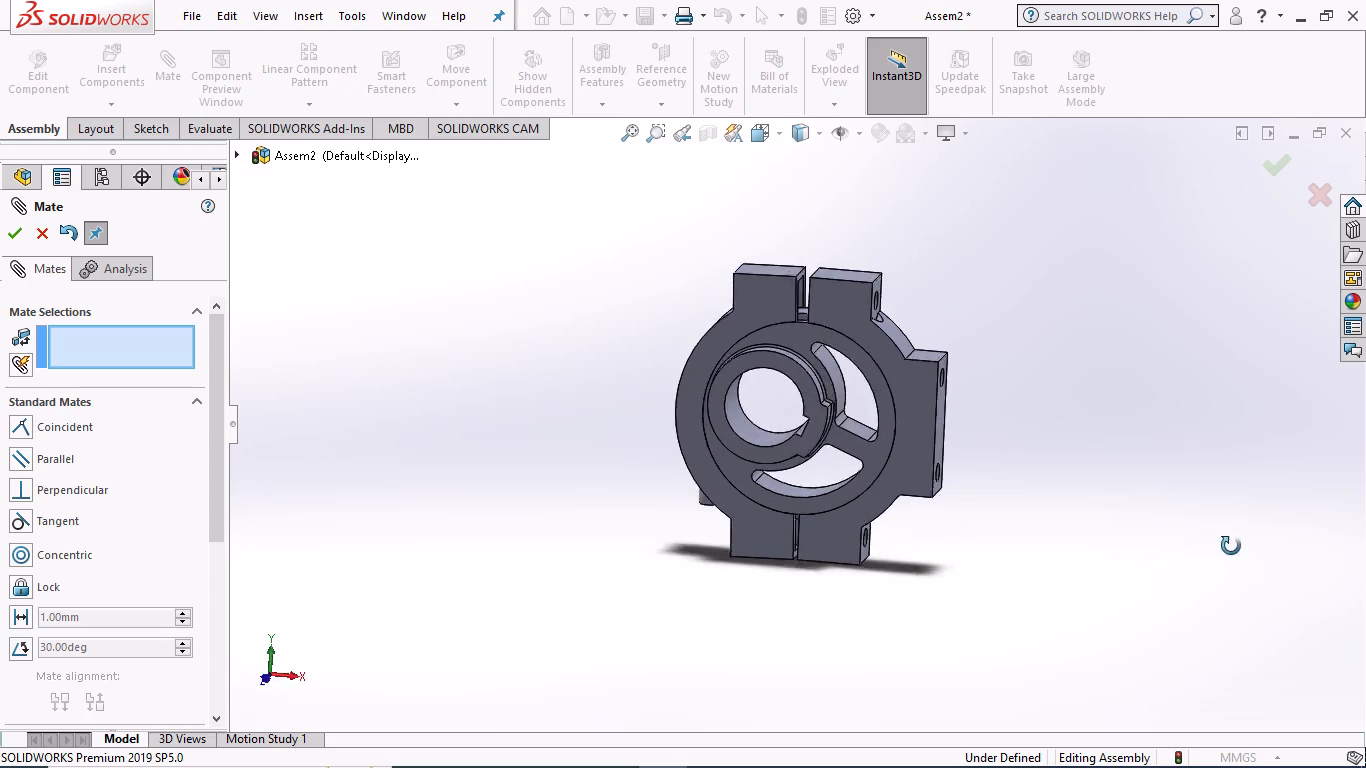
pyautogui.moveTo(1231, 546); pyautogui.dragTo(1260, 530, button='middle')
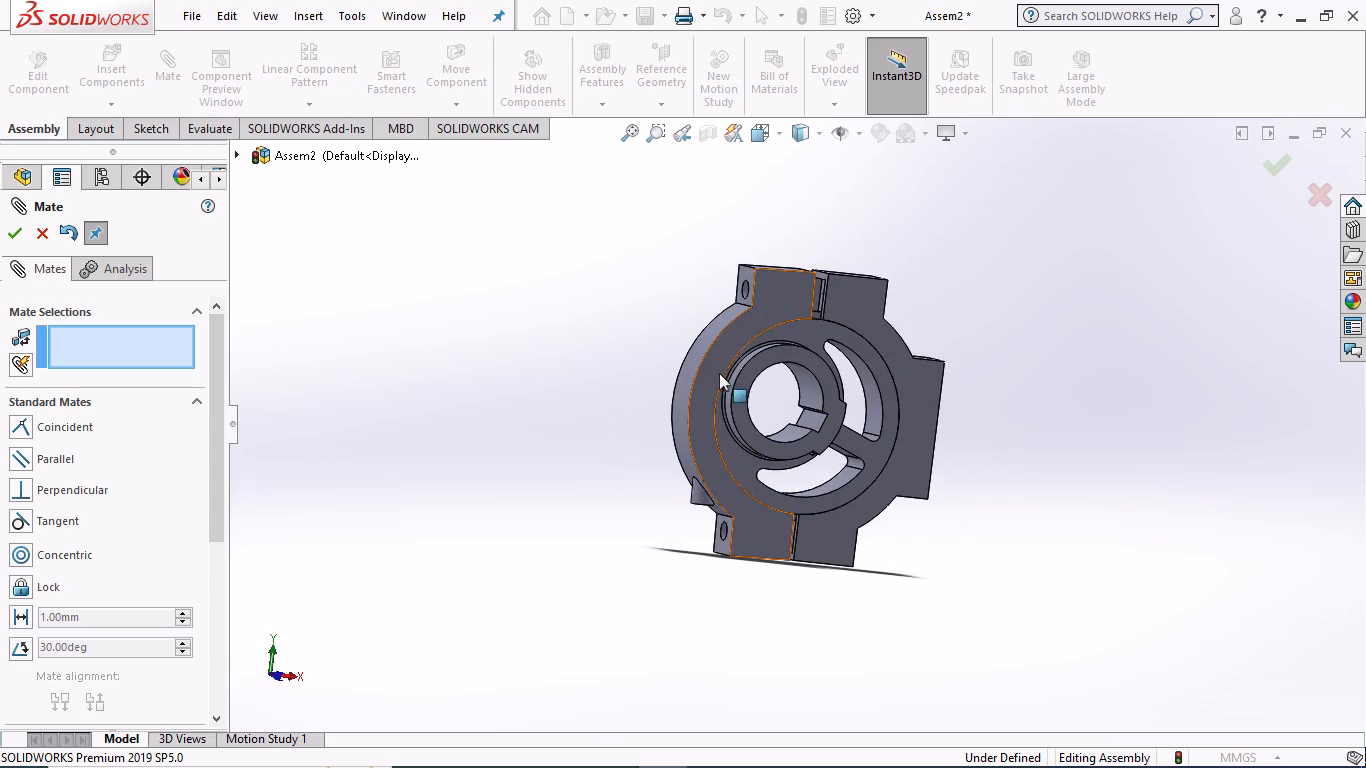
# Rotate strap 2 about the shared axis until its bolt lugs face strap 1's lugs with a roughly even gap.
pyautogui.moveTo(698, 385); pyautogui.dragTo(398, 348)
pyautogui.scroll(1, 986, 527)
pyautogui.moveTo(986, 527); pyautogui.dragTo(1184, 506, button='middle')
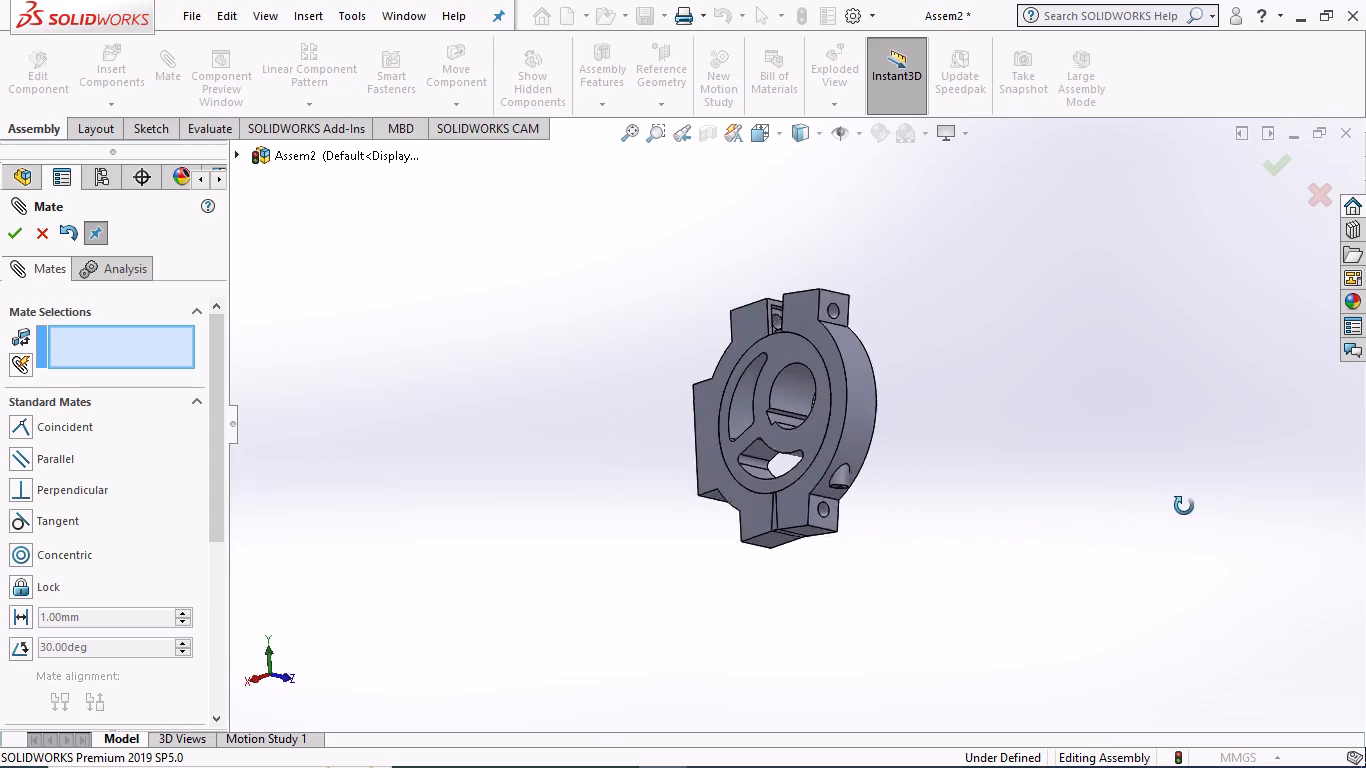
pyautogui.moveTo(1184, 506); pyautogui.dragTo(1244, 573, button='middle')
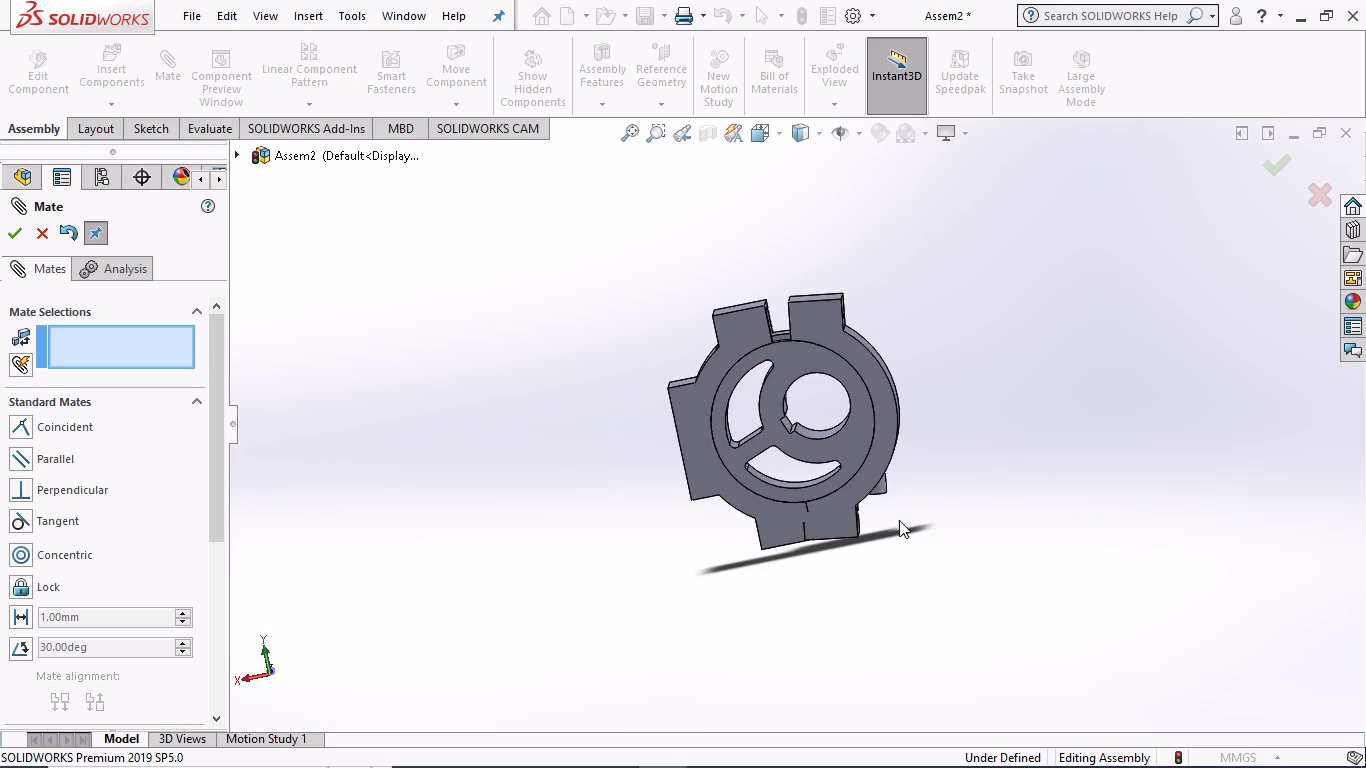
pyautogui.moveTo(829, 514); pyautogui.dragTo(886, 510)
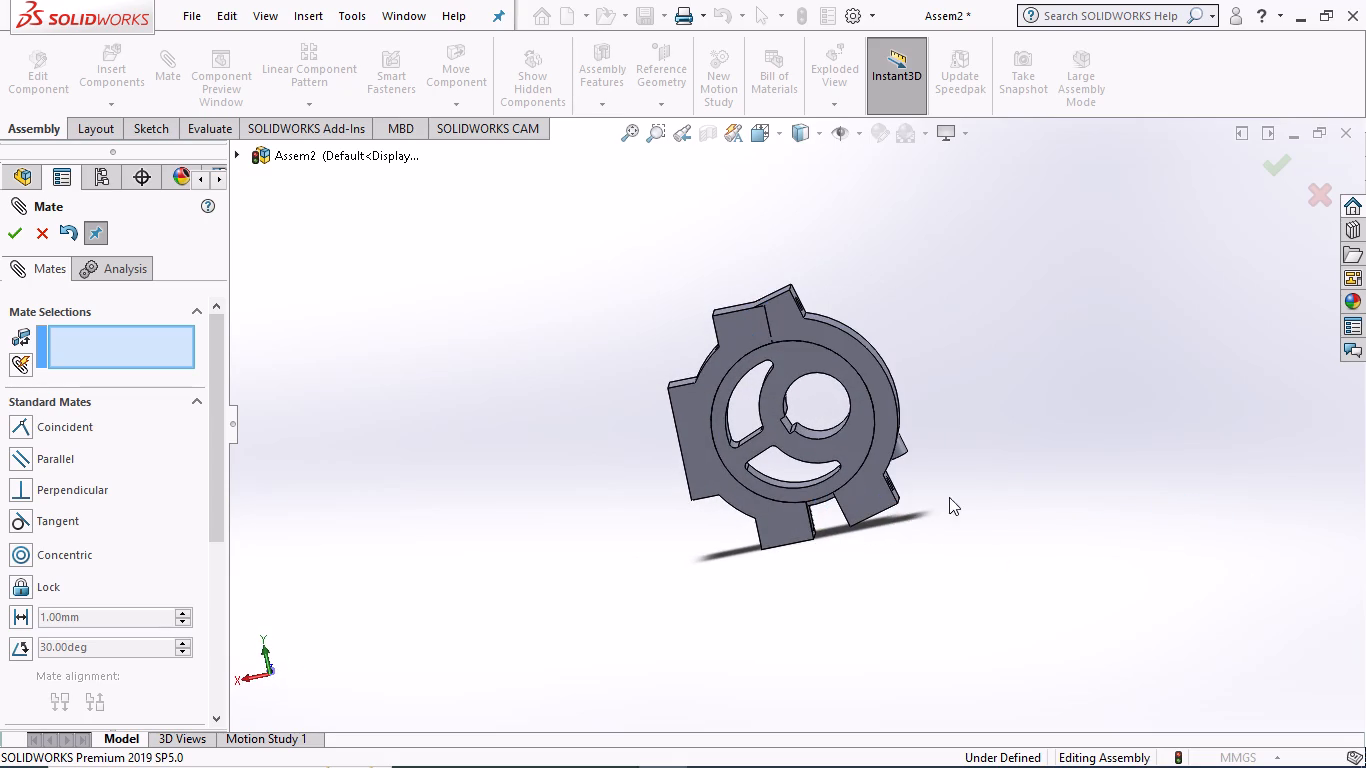
pyautogui.moveTo(883, 492); pyautogui.dragTo(871, 508)
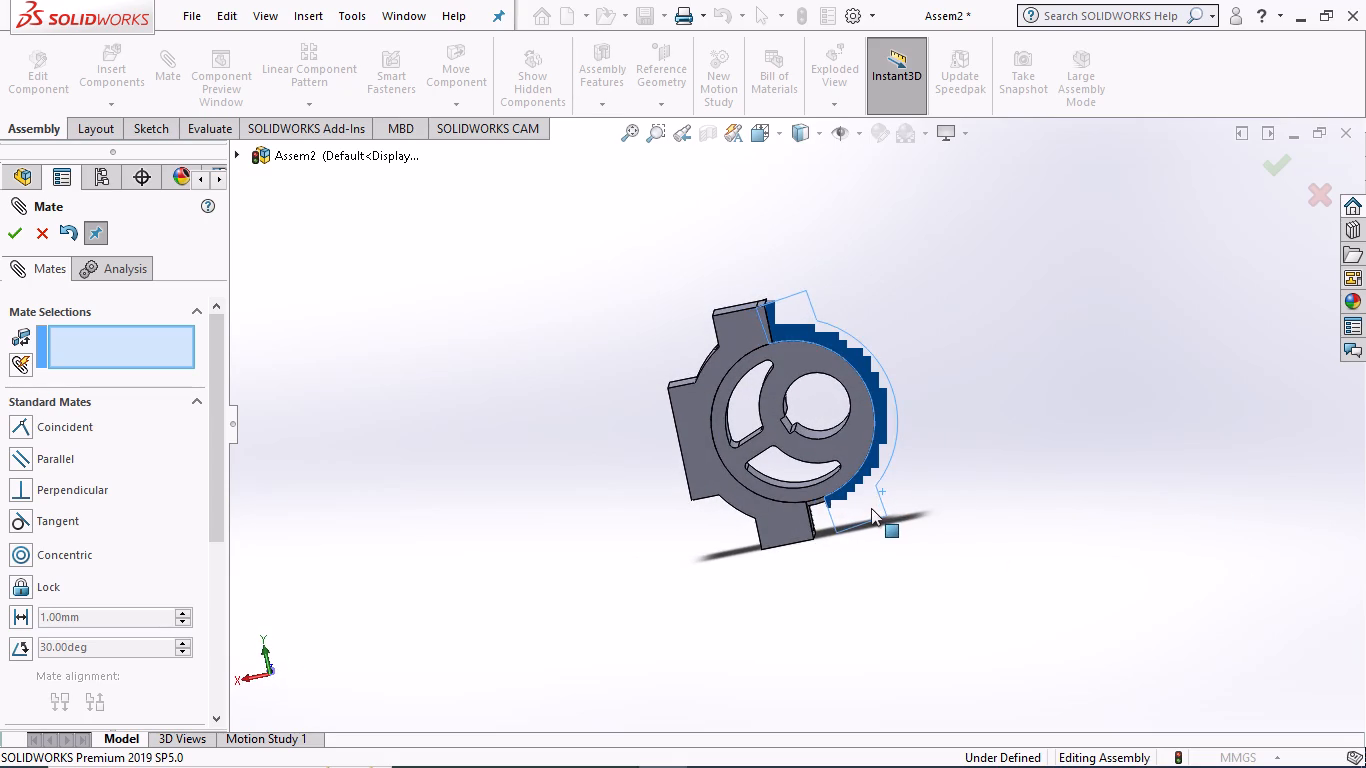
pyautogui.moveTo(871, 508); pyautogui.dragTo(862, 512)
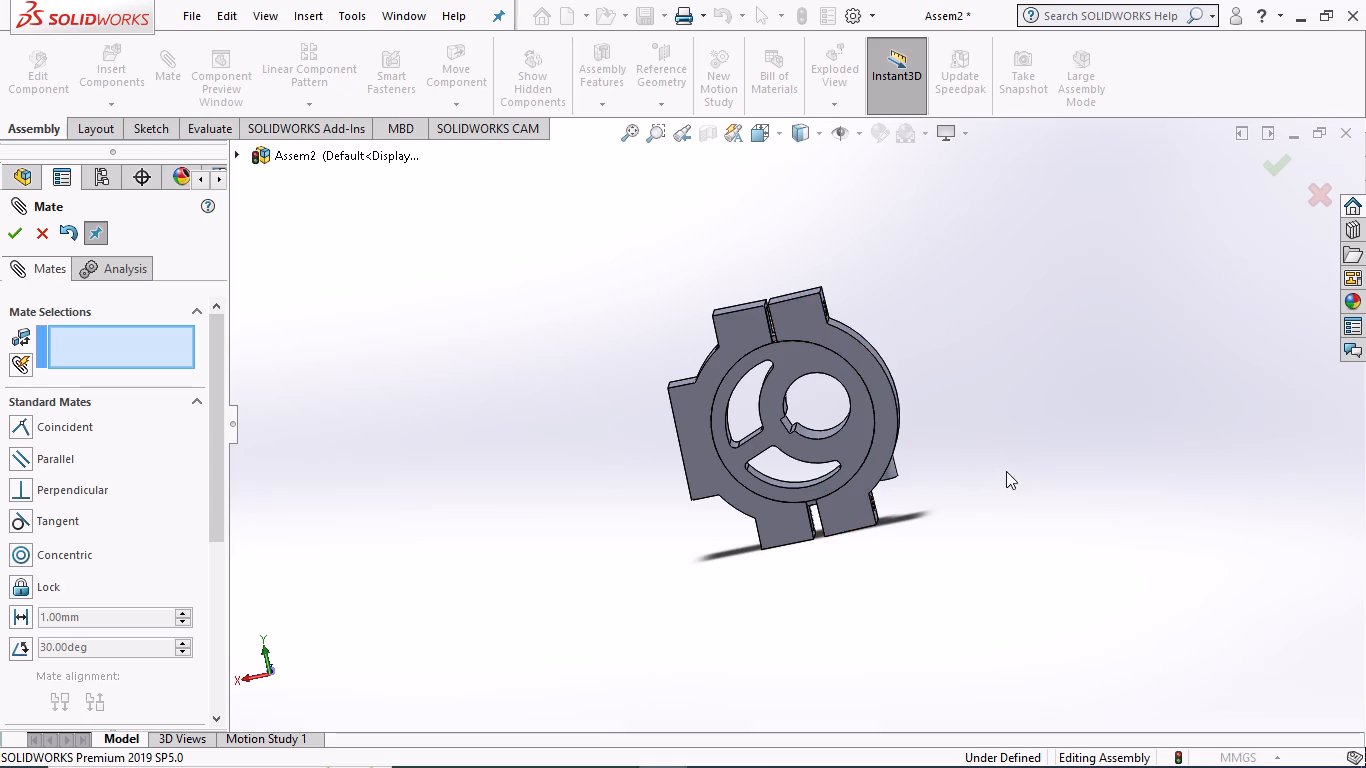
pyautogui.click(864, 498)
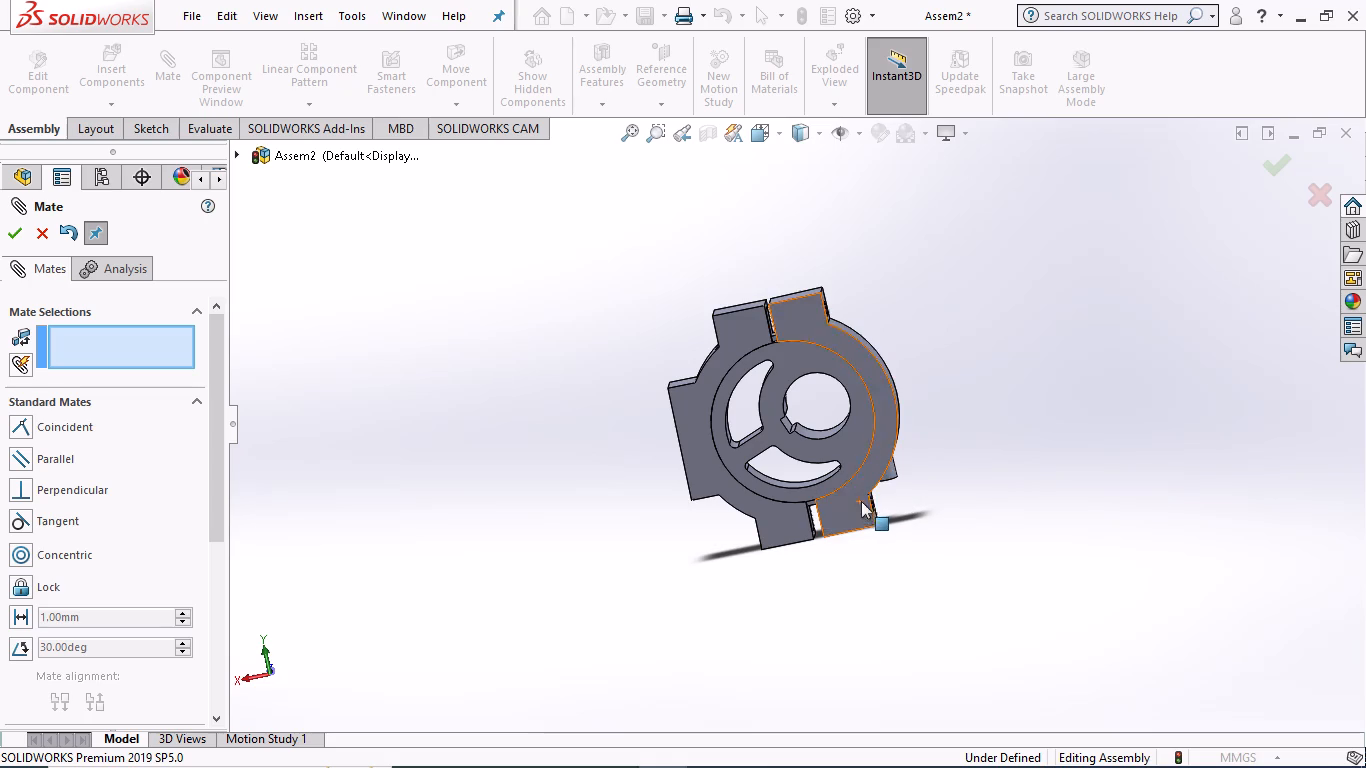
pyautogui.moveTo(874, 512); pyautogui.dragTo(870, 514)
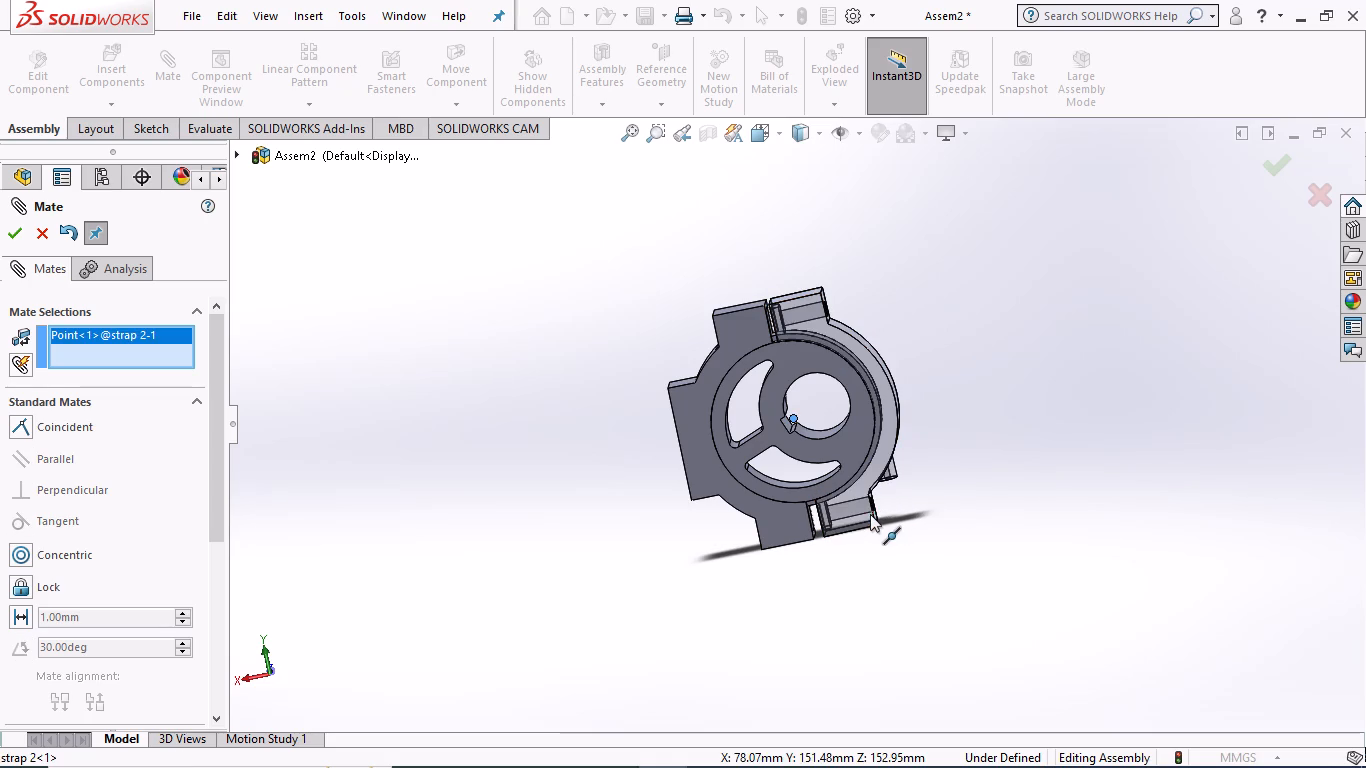
pyautogui.moveTo(870, 514); pyautogui.dragTo(864, 515)
pyautogui.click(979, 515)
pyautogui.click(1034, 488)
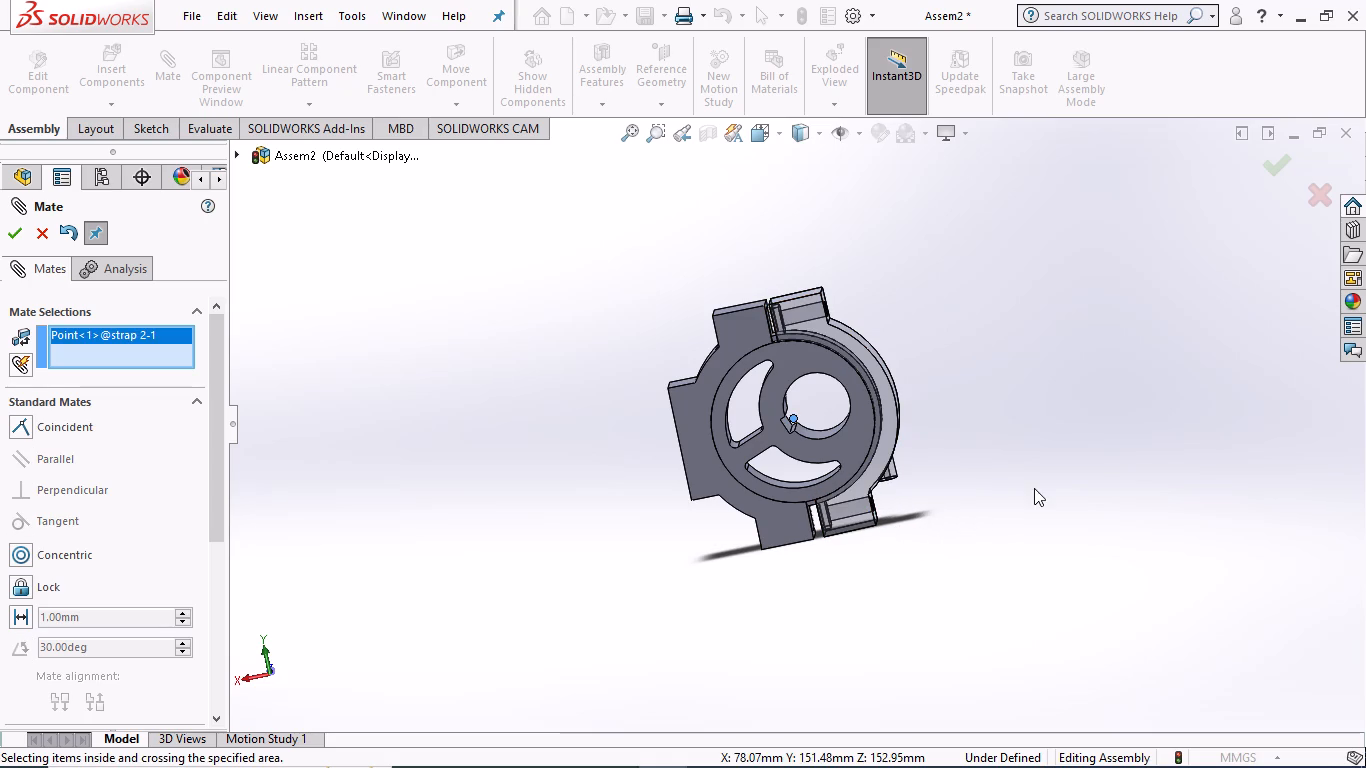
# Rotate strap 2 about the shared axis so its lugs sit opposite strap 1's lugs with a similar narrow gap at both ends.
pyautogui.click(49, 234)
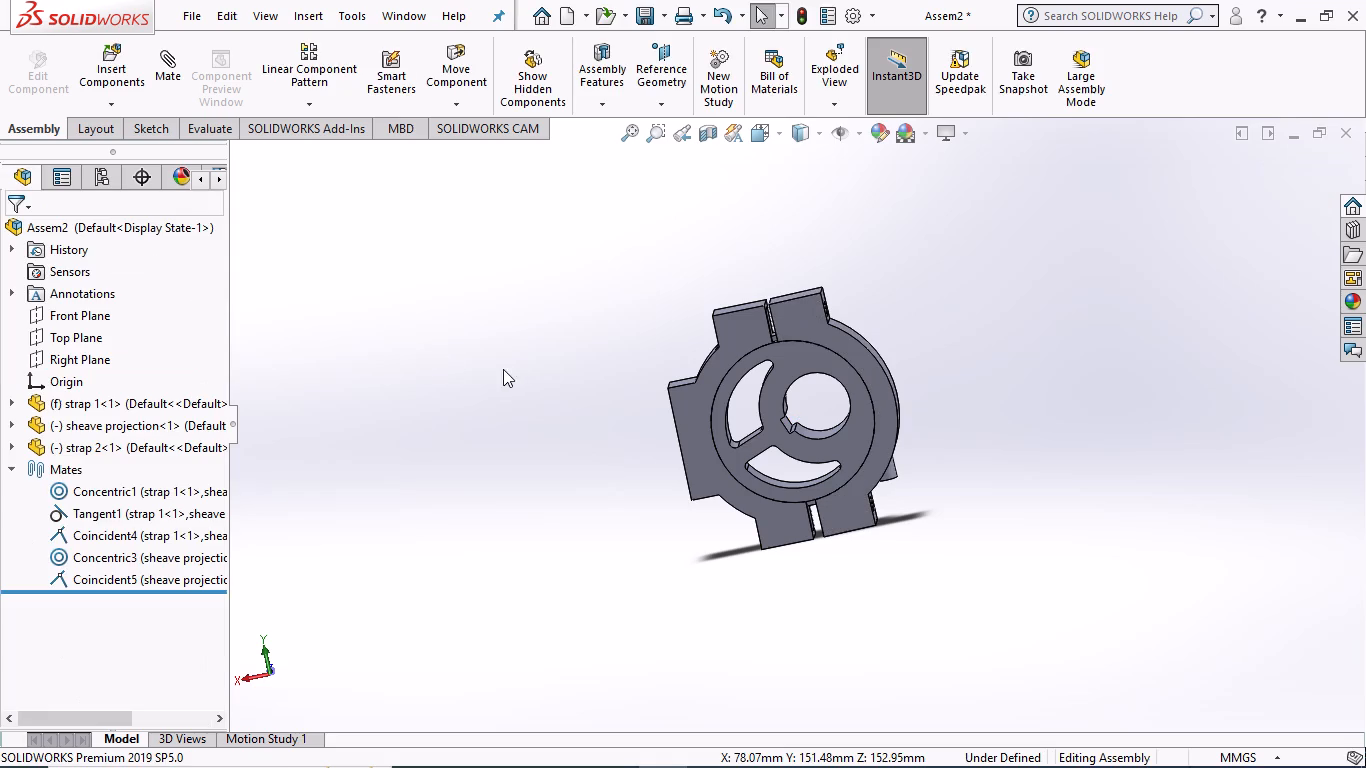
pyautogui.moveTo(854, 515); pyautogui.dragTo(837, 519)
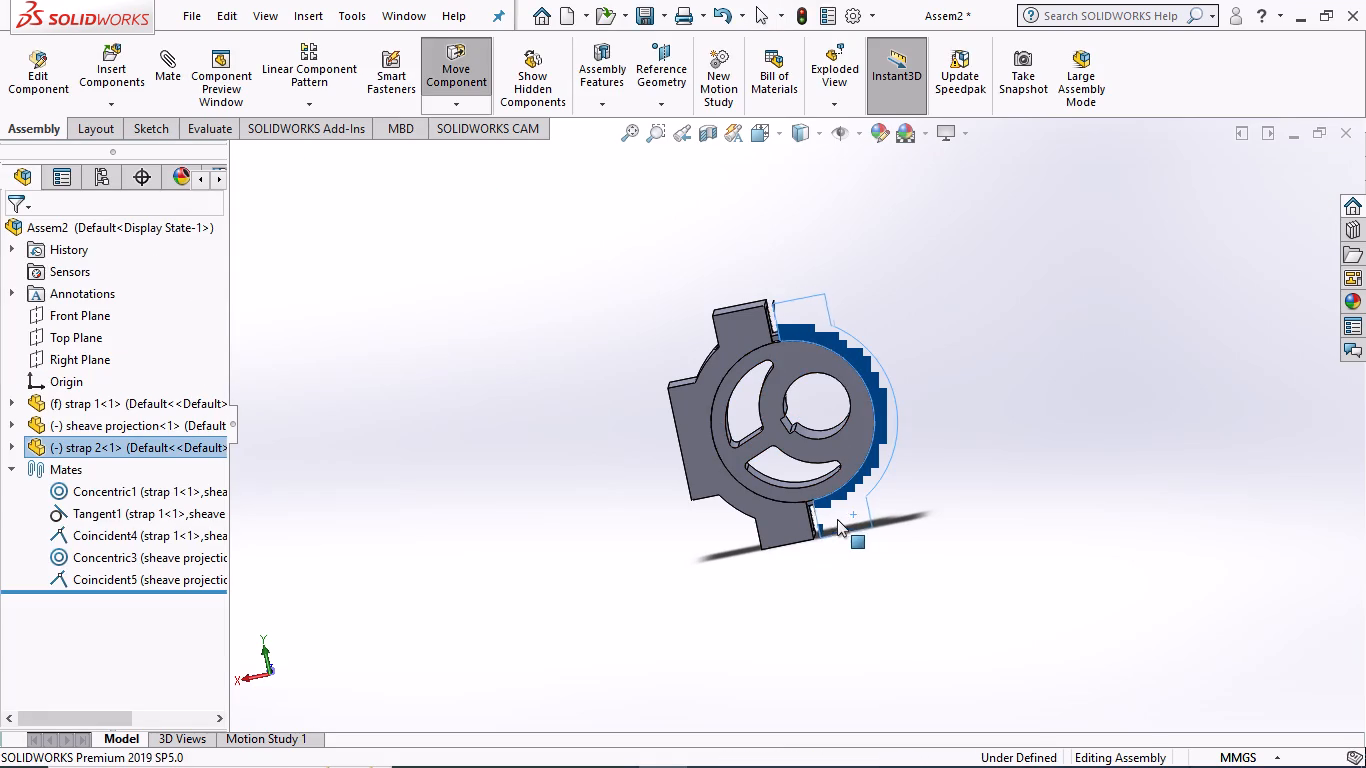
pyautogui.moveTo(837, 519); pyautogui.dragTo(939, 330)
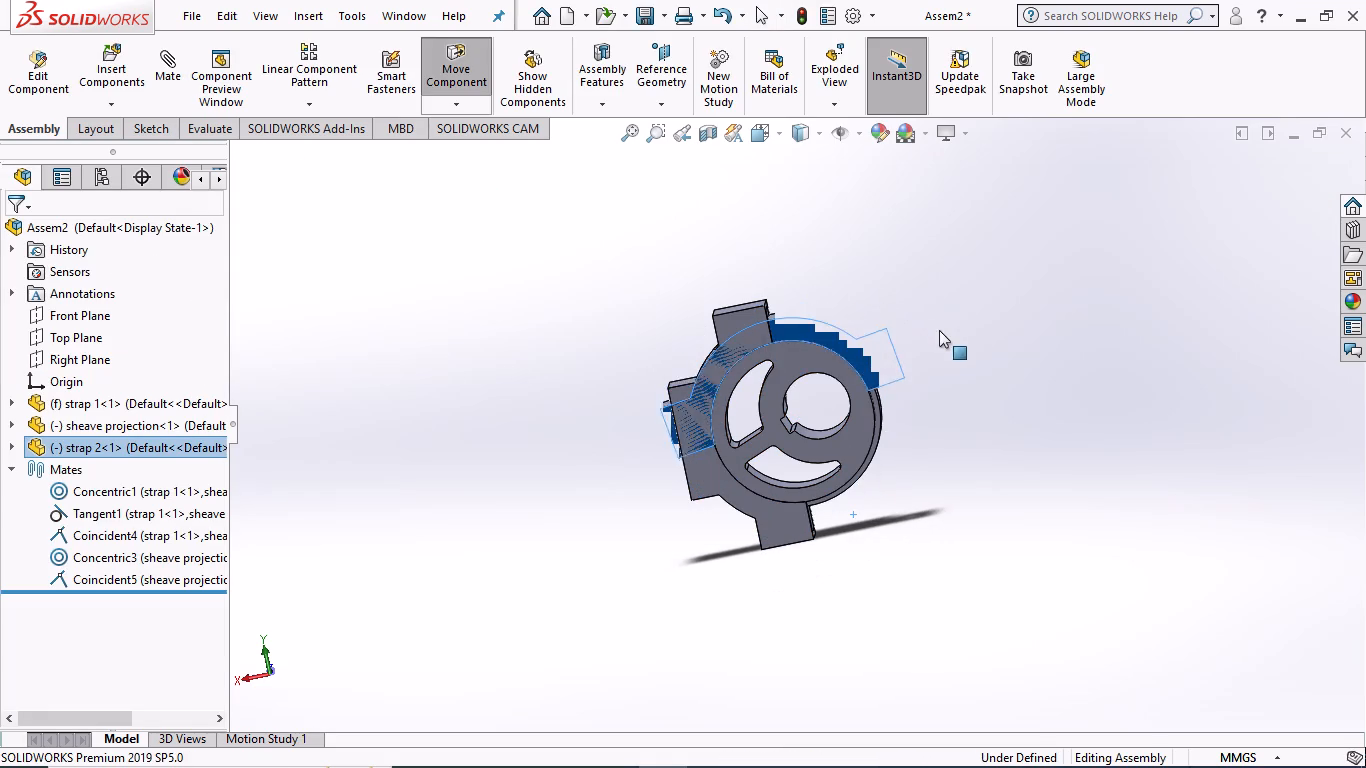
pyautogui.moveTo(939, 330); pyautogui.dragTo(840, 502)
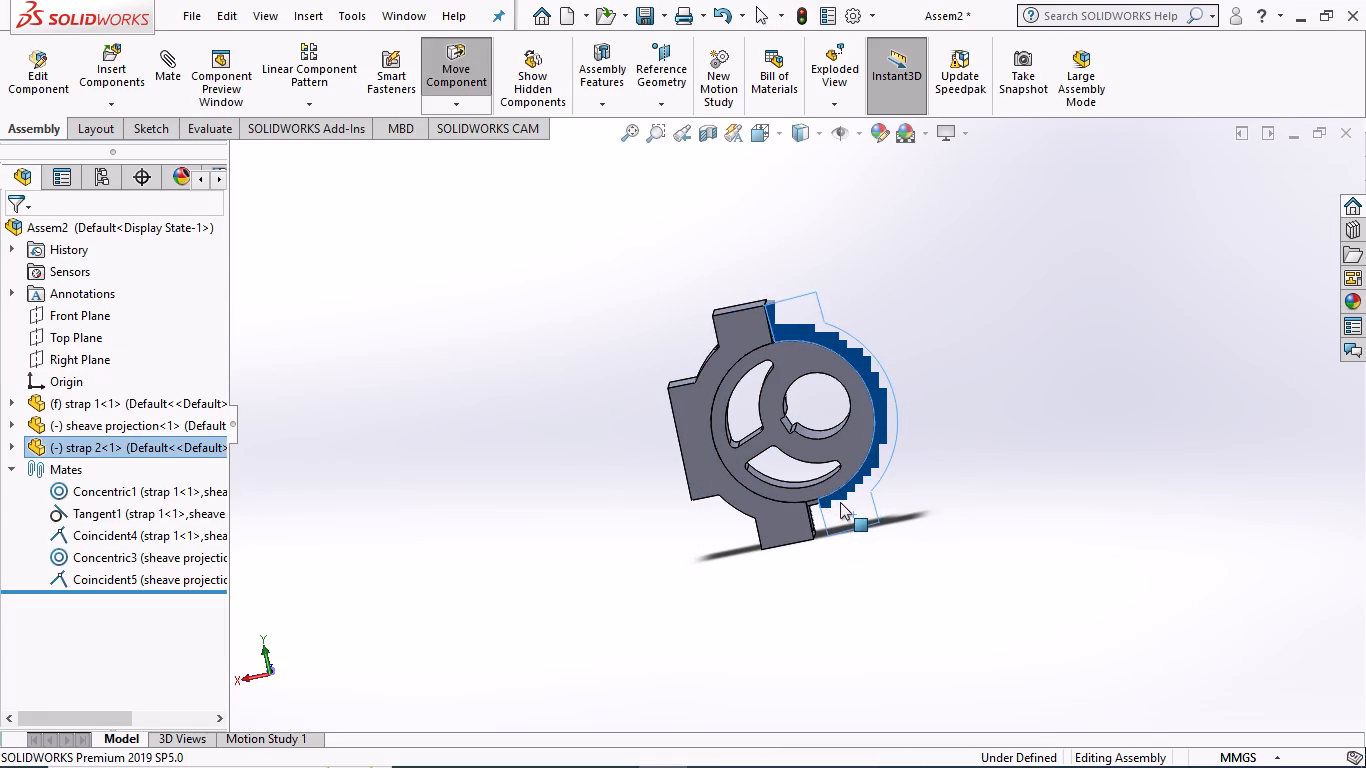
pyautogui.moveTo(840, 502); pyautogui.dragTo(835, 503)
pyautogui.click(1018, 389)
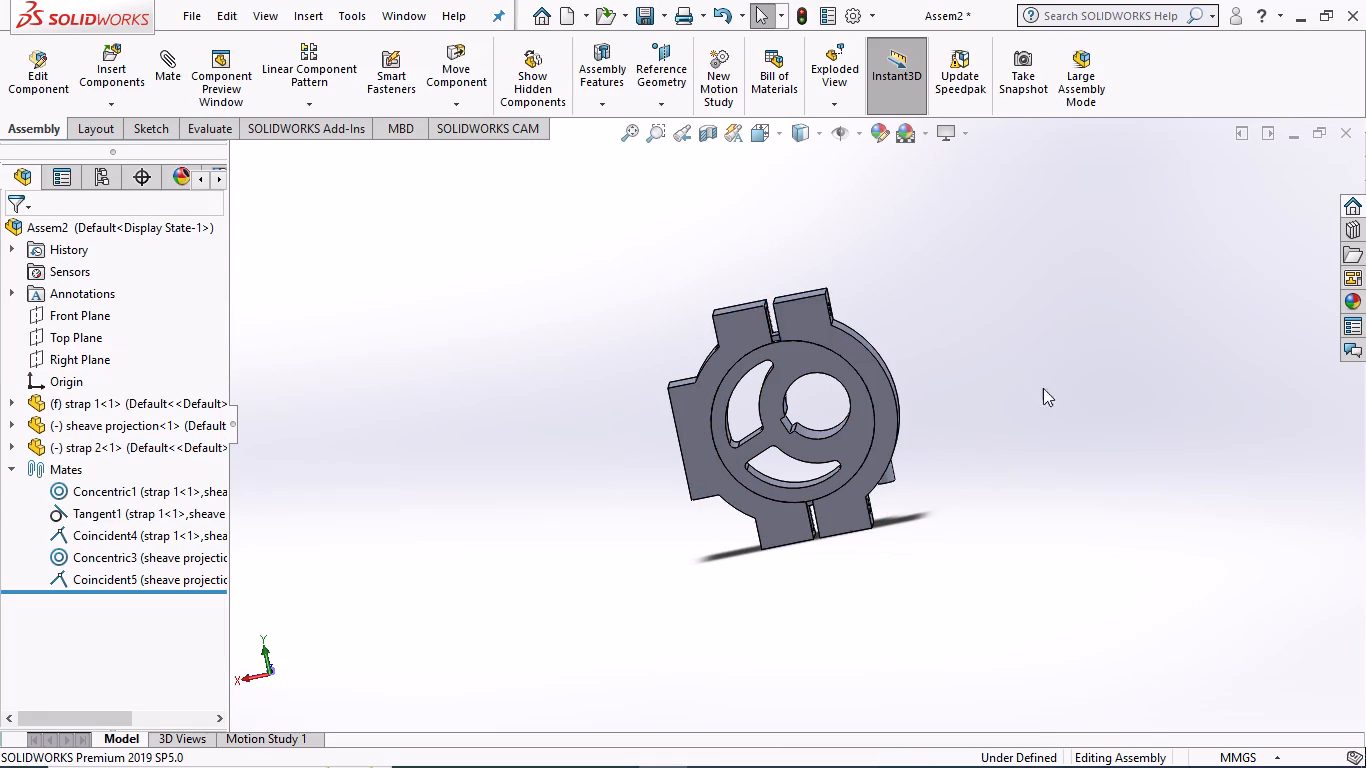
# Examine the straps and sheave projection from several angles, checking the gaps between the upper and lower lug pairs.
pyautogui.scroll(1, 1044, 388)
pyautogui.moveTo(1044, 388); pyautogui.dragTo(1006, 102, button='middle')
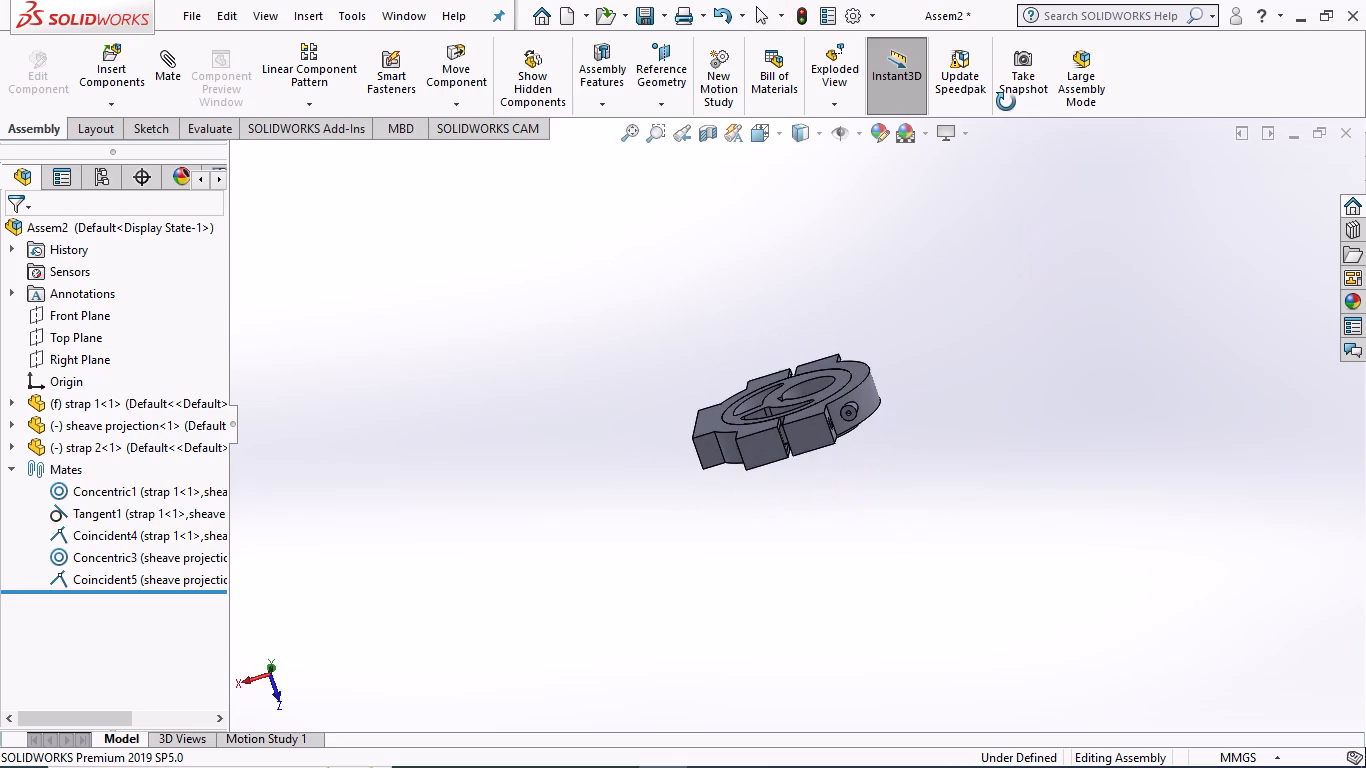
pyautogui.moveTo(1006, 102); pyautogui.dragTo(1005, 112, button='middle')
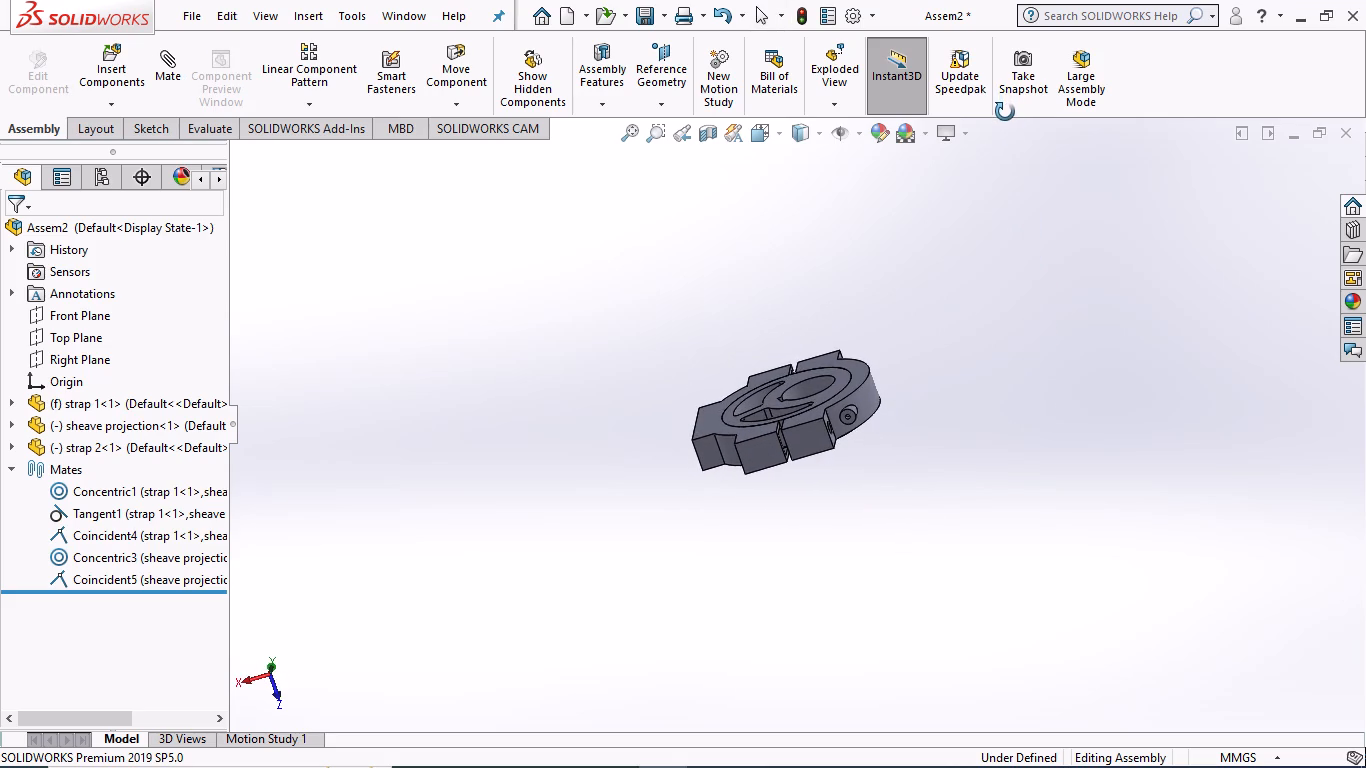
pyautogui.moveTo(1005, 112); pyautogui.dragTo(1028, 320, button='middle')
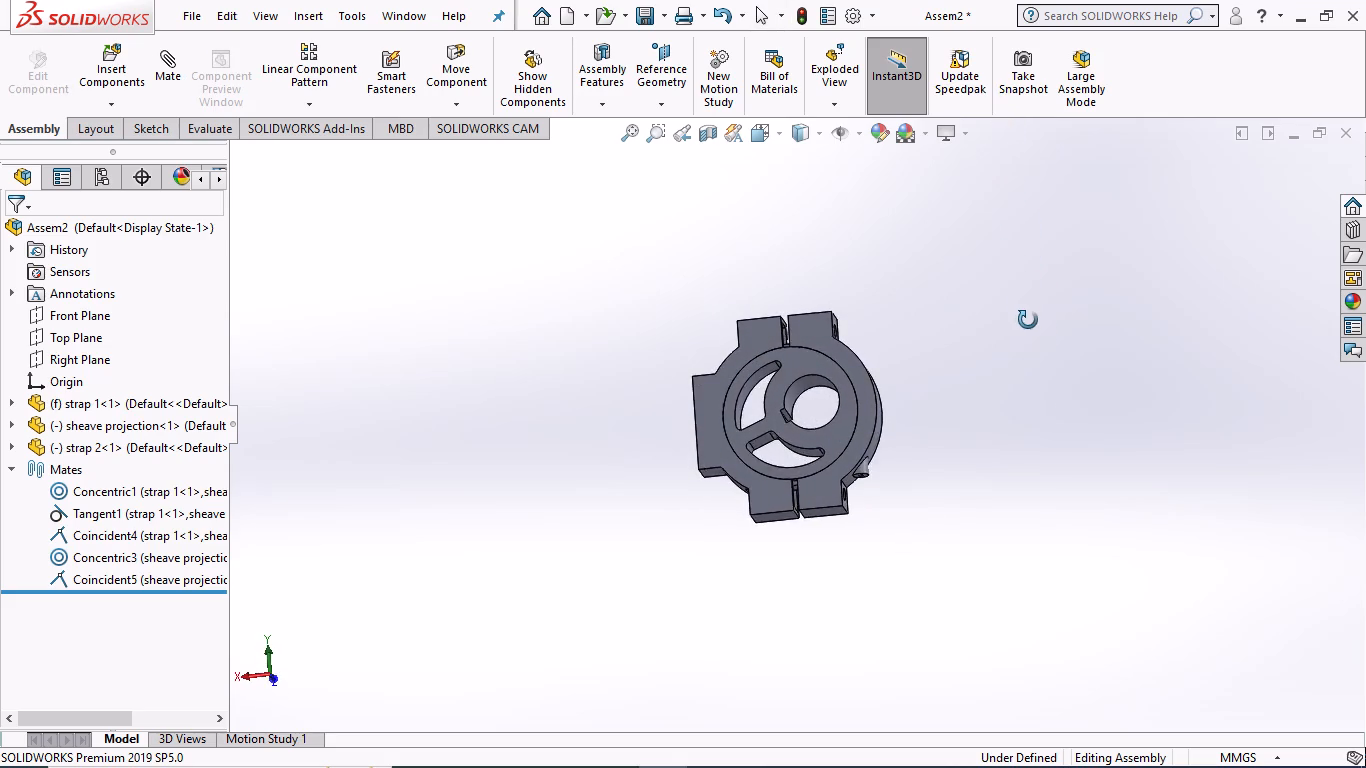
pyautogui.moveTo(1028, 320); pyautogui.dragTo(842, 362, button='middle')
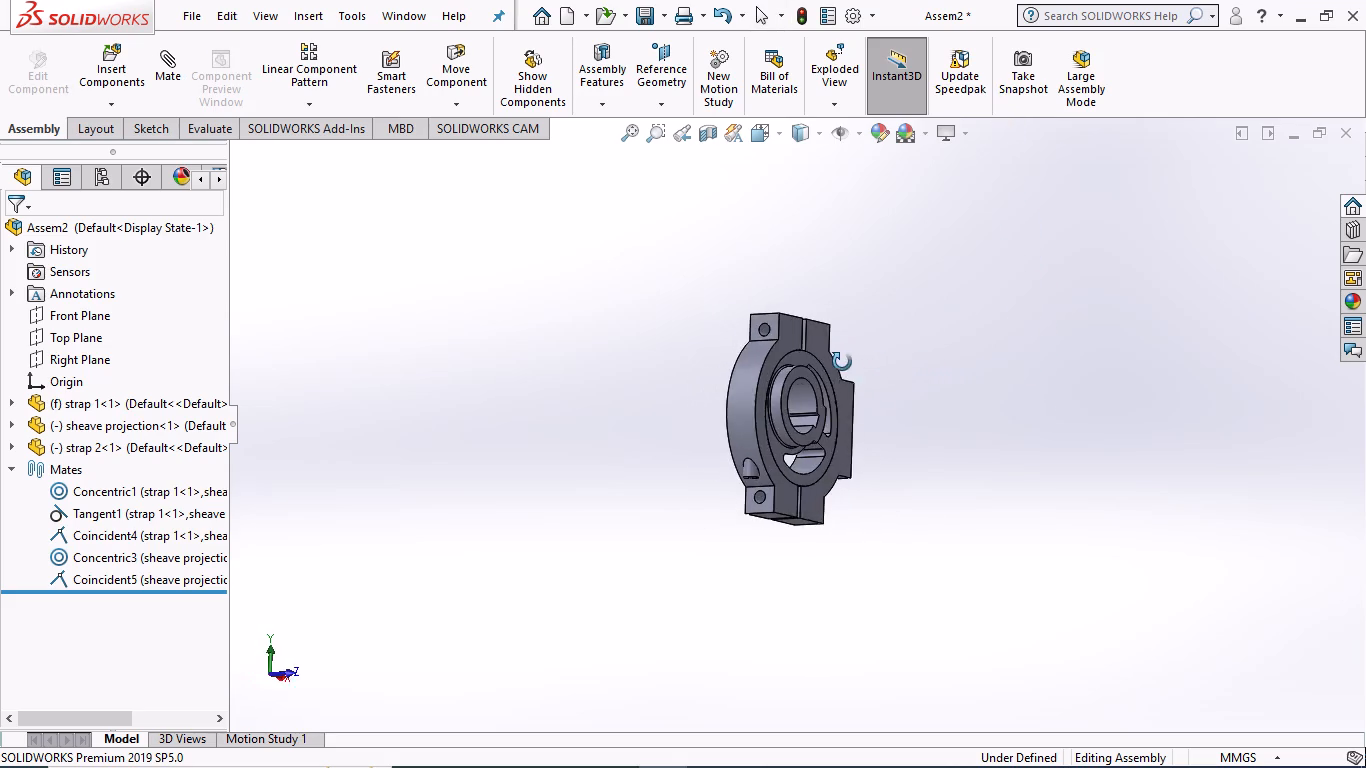
pyautogui.moveTo(842, 362); pyautogui.dragTo(748, 365, button='middle')
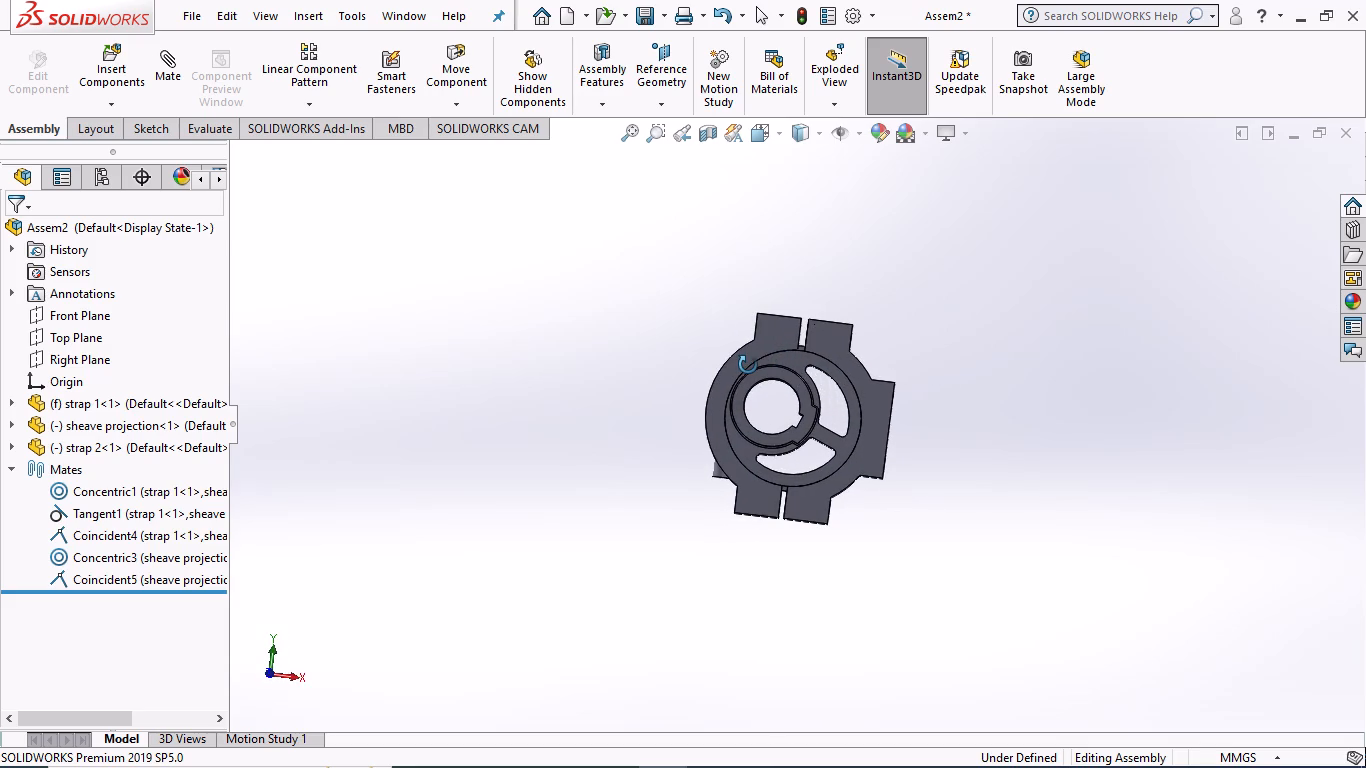
pyautogui.moveTo(748, 365); pyautogui.dragTo(747, 386, button='middle')
pyautogui.scroll(-5, 953, 316)
pyautogui.scroll(1, 675, 407)
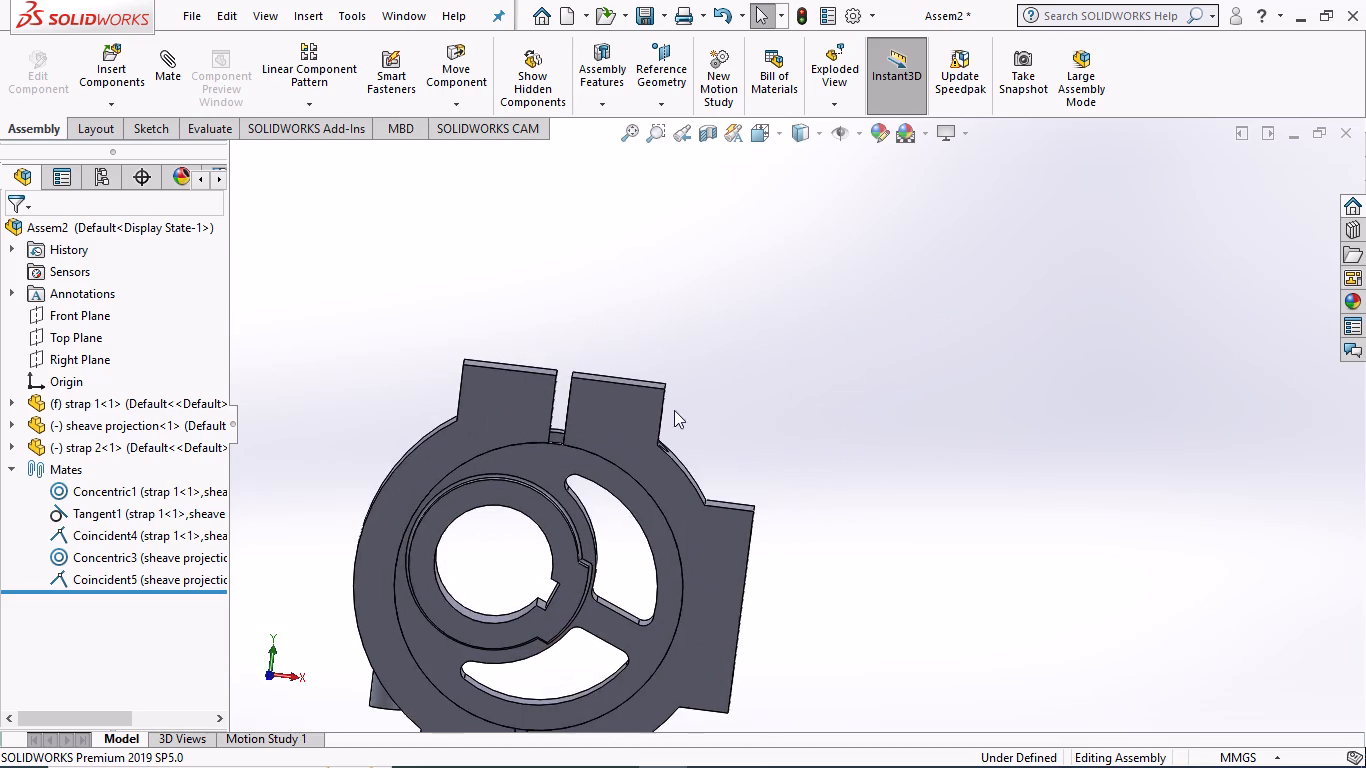
pyautogui.scroll(3, 403, 539)
pyautogui.scroll(-2, 411, 534)
pyautogui.scroll(1, 664, 715)
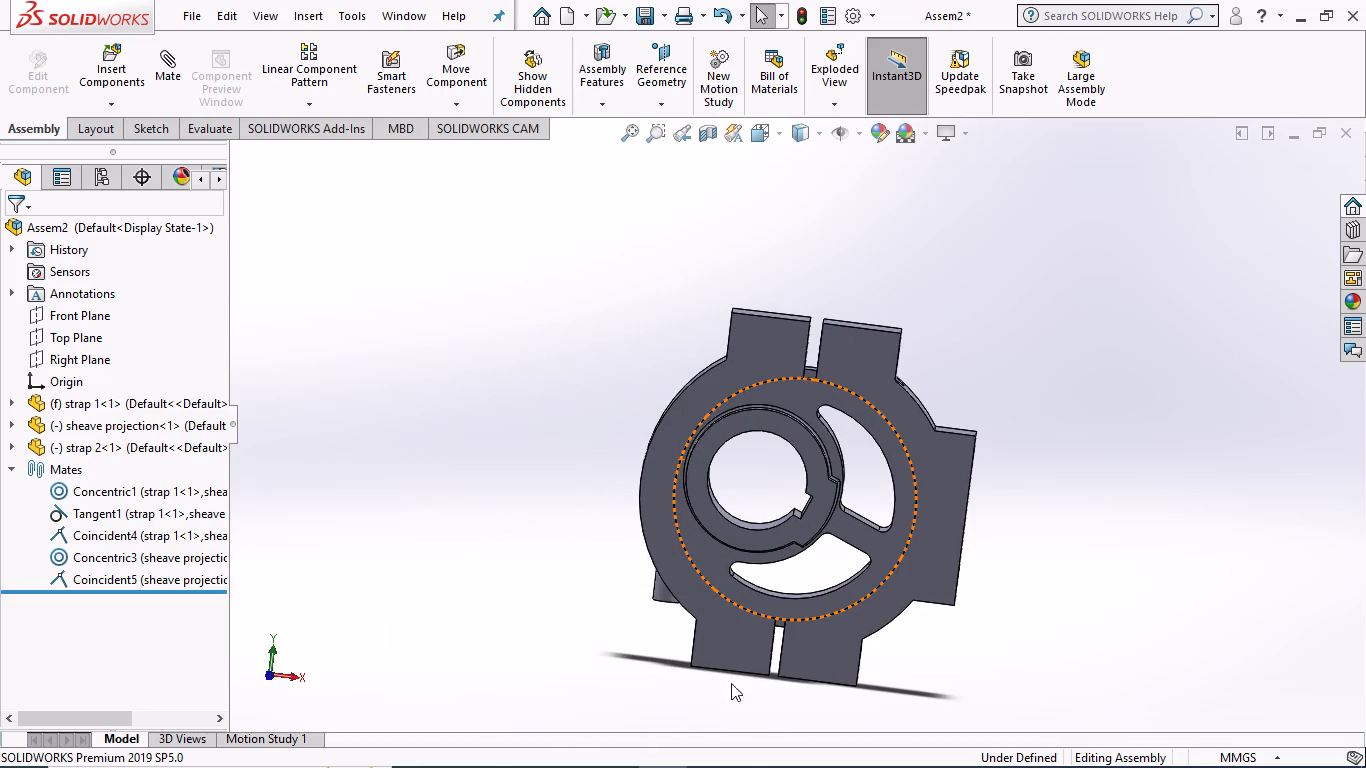
pyautogui.scroll(-2, 767, 671)
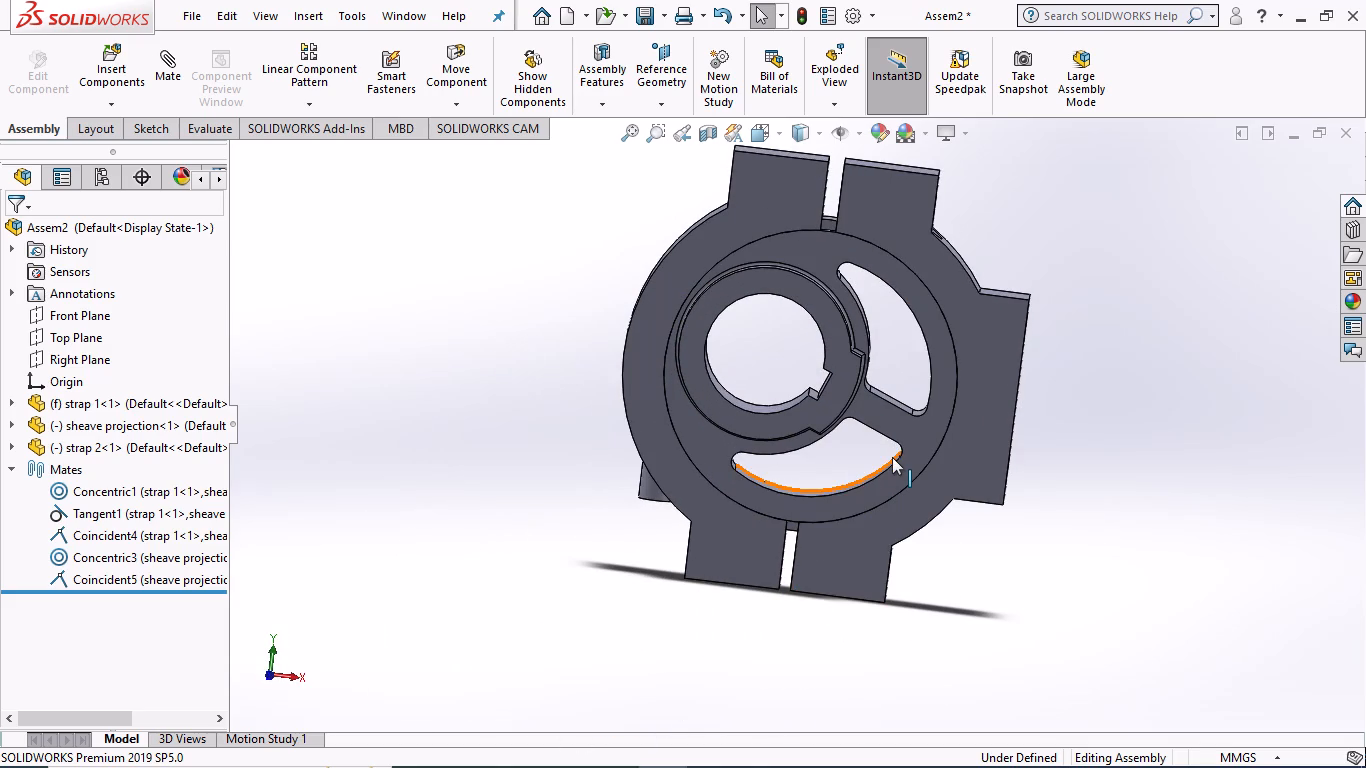
pyautogui.scroll(-1, 794, 357)
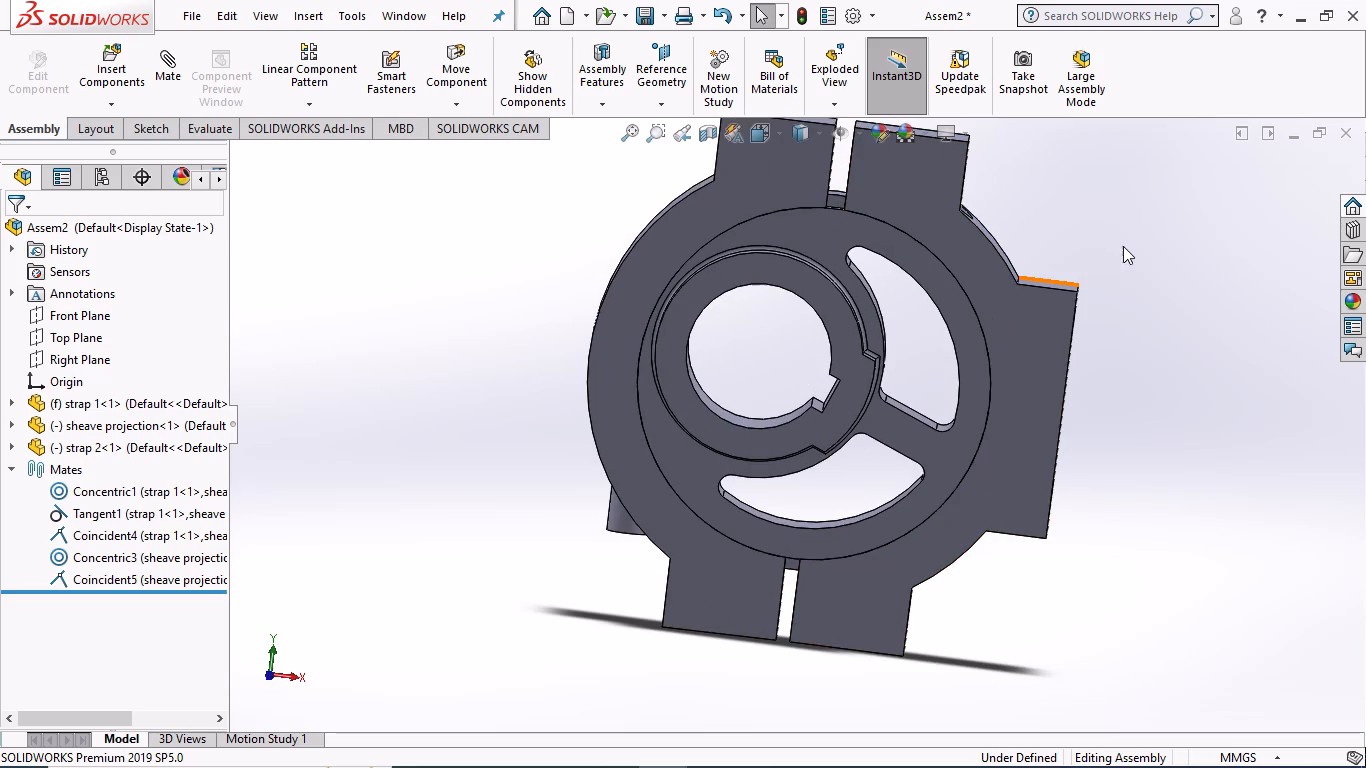
pyautogui.click(1107, 240)
pyautogui.moveTo(1107, 240); pyautogui.dragTo(1050, 311, button='middle')
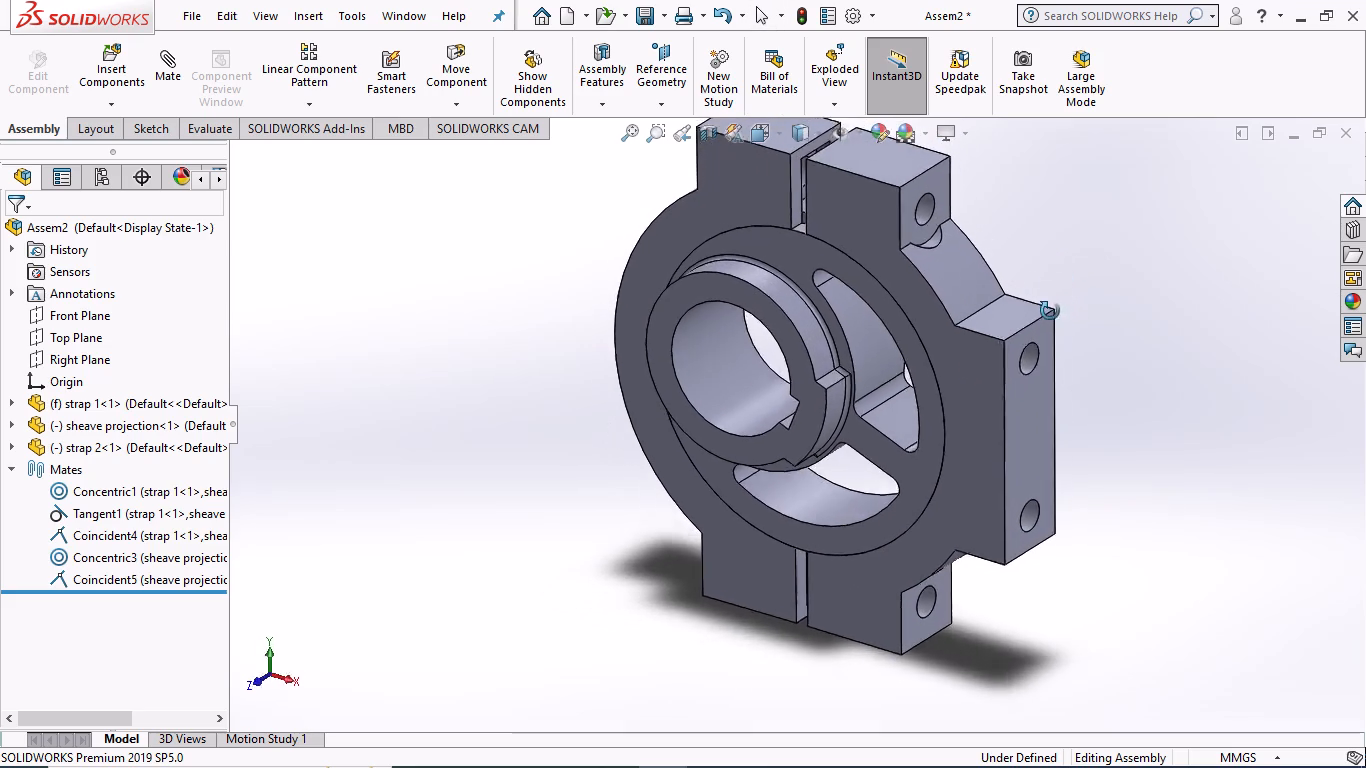
pyautogui.moveTo(1050, 311); pyautogui.dragTo(1063, 171, button='middle')
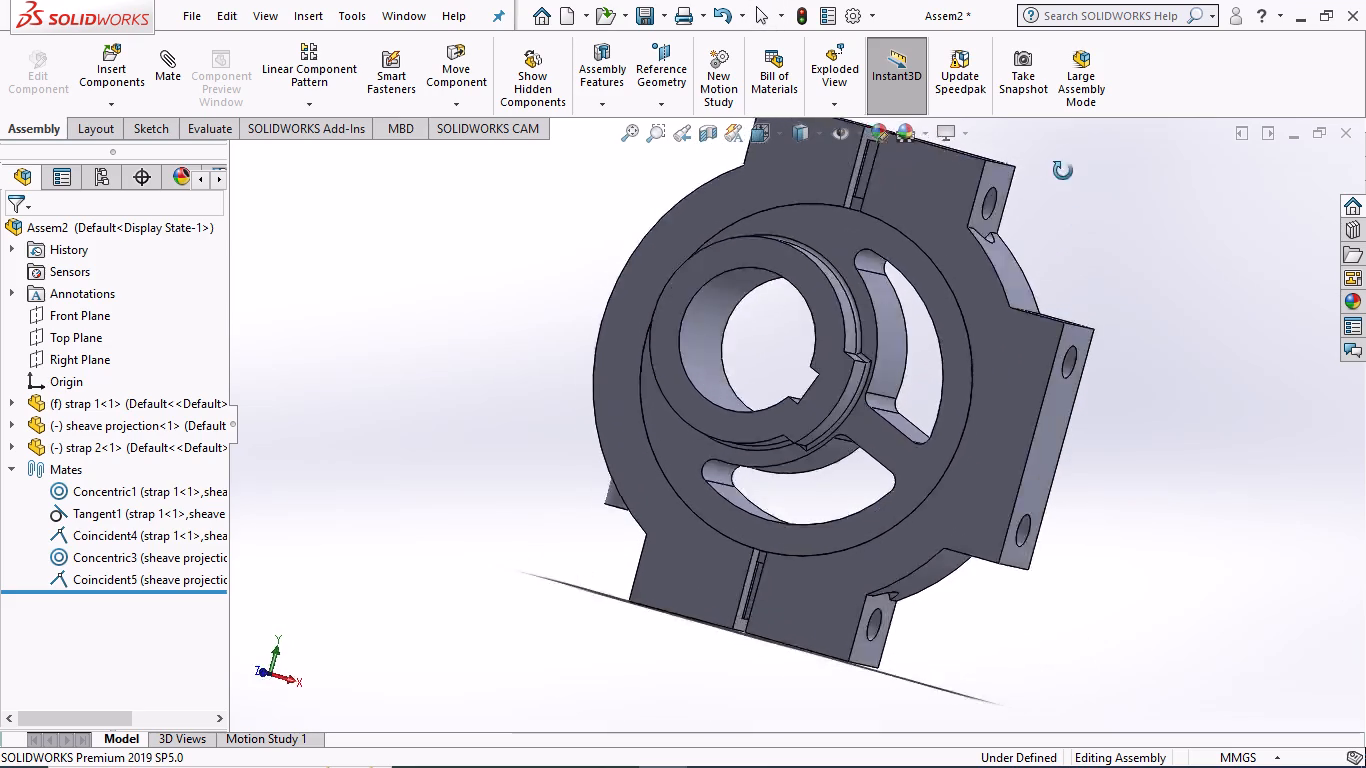
pyautogui.moveTo(1063, 171); pyautogui.dragTo(1106, 110, button='middle')
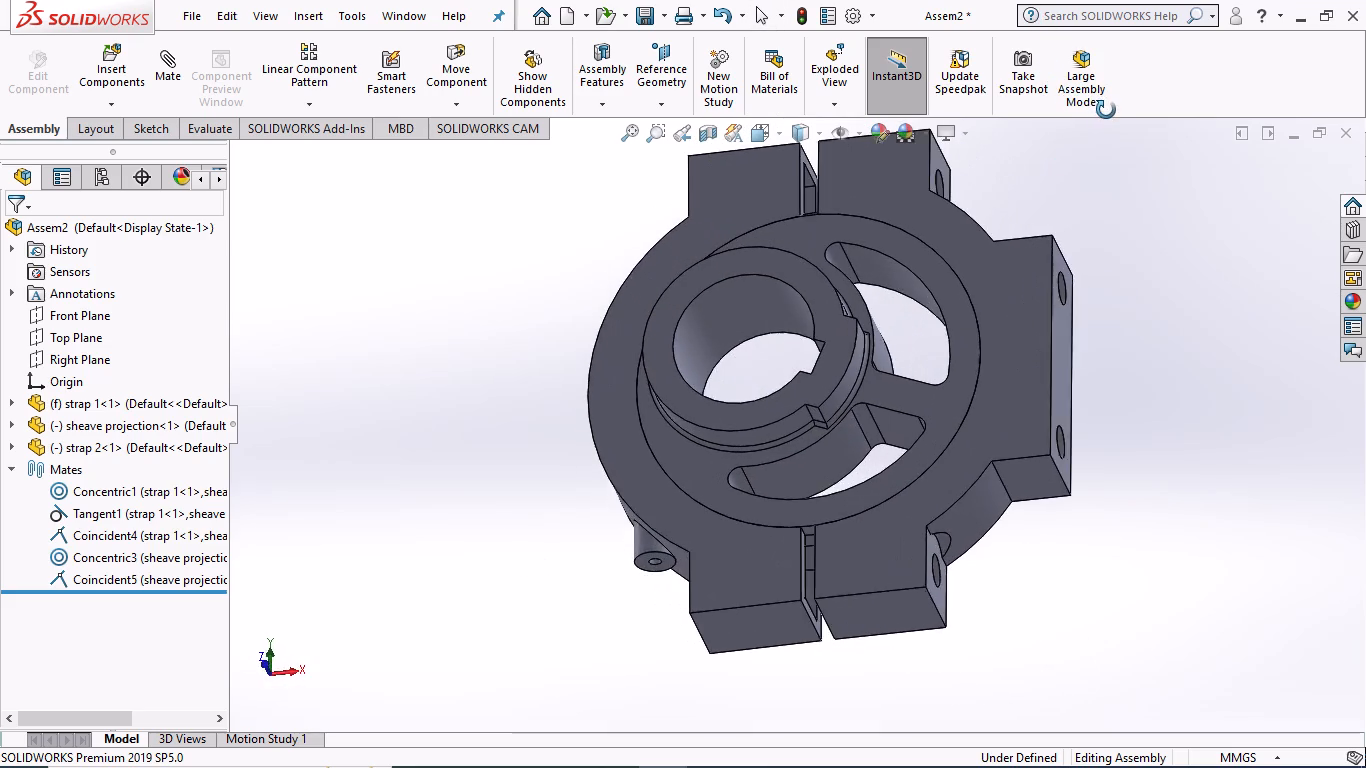
pyautogui.moveTo(1106, 110); pyautogui.dragTo(1155, 265, button='middle')
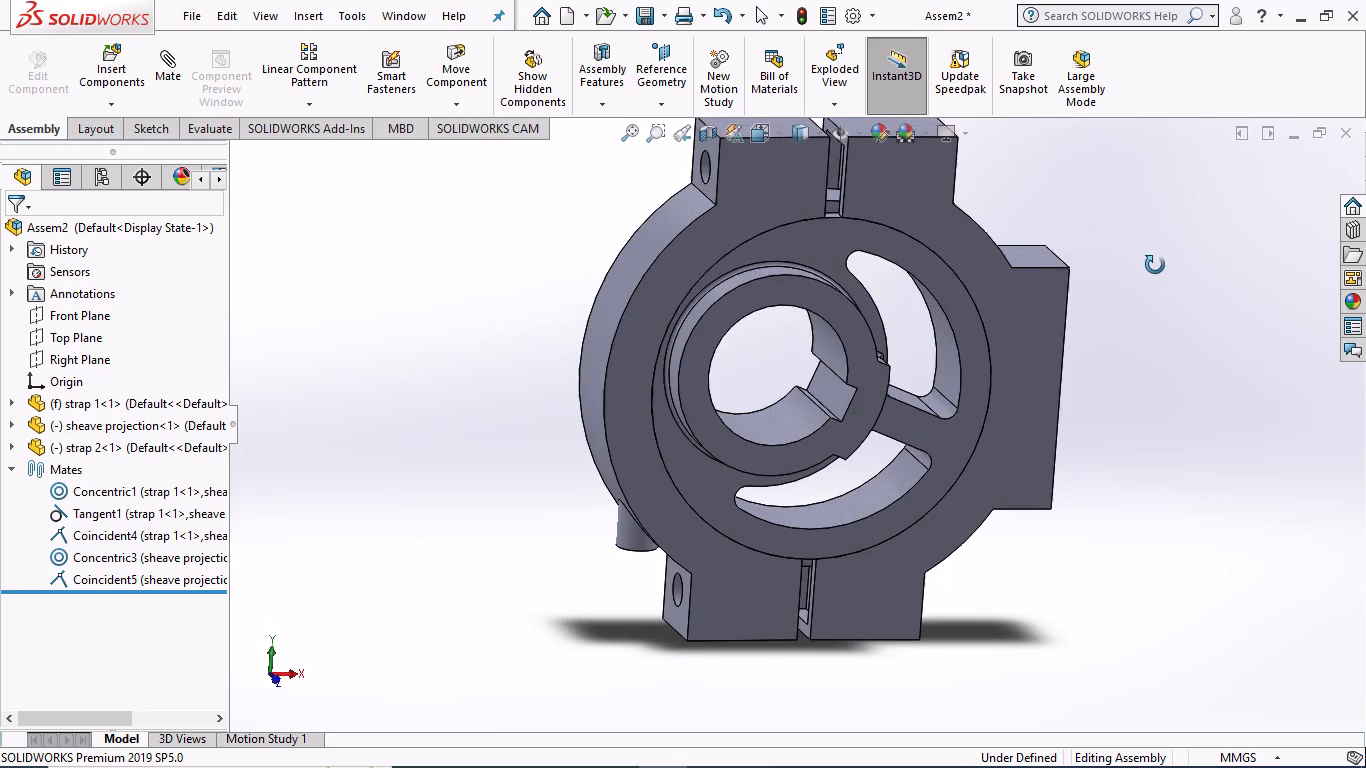
pyautogui.moveTo(1155, 265); pyautogui.dragTo(1153, 262, button='middle')
pyautogui.scroll(2, 1153, 262)
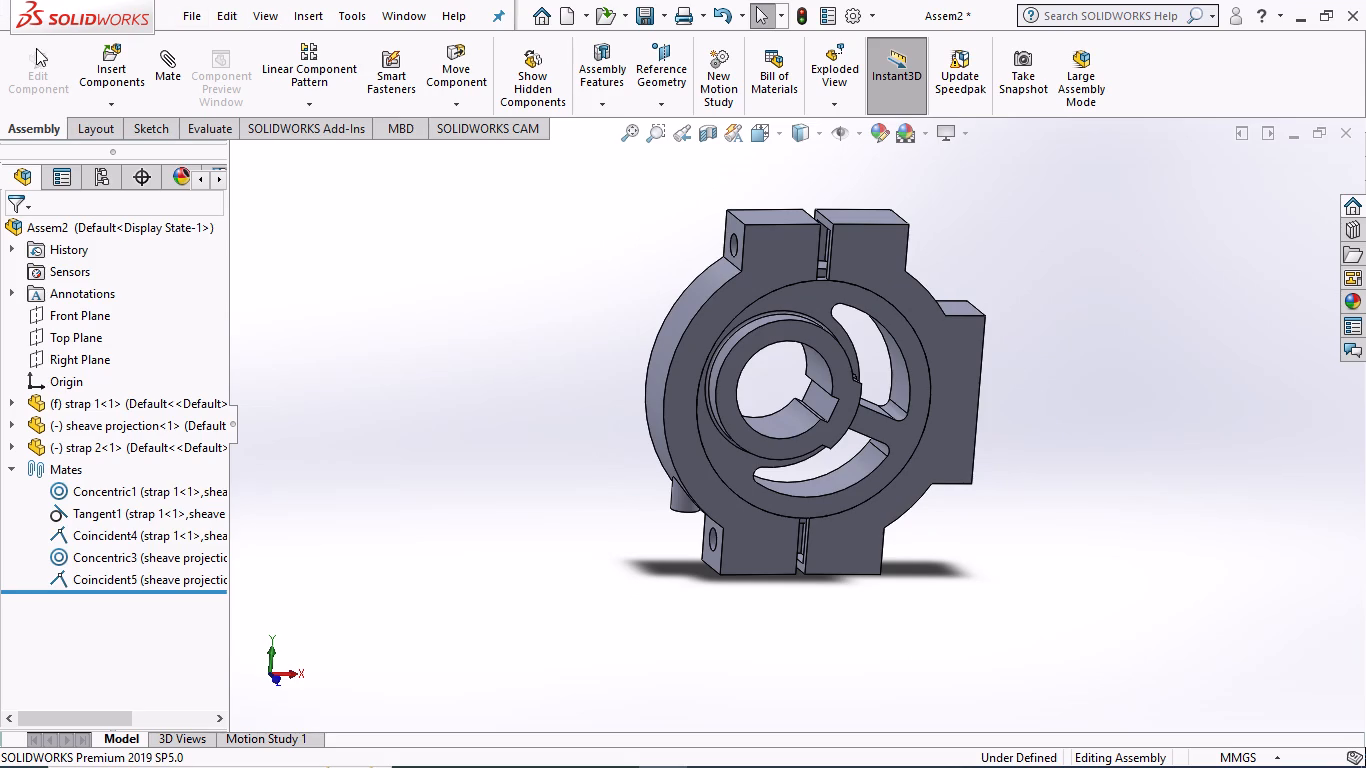
# Insert the shim part from the assembly 2 folder and place it in free space beside strap 1.
pyautogui.click(91, 63)
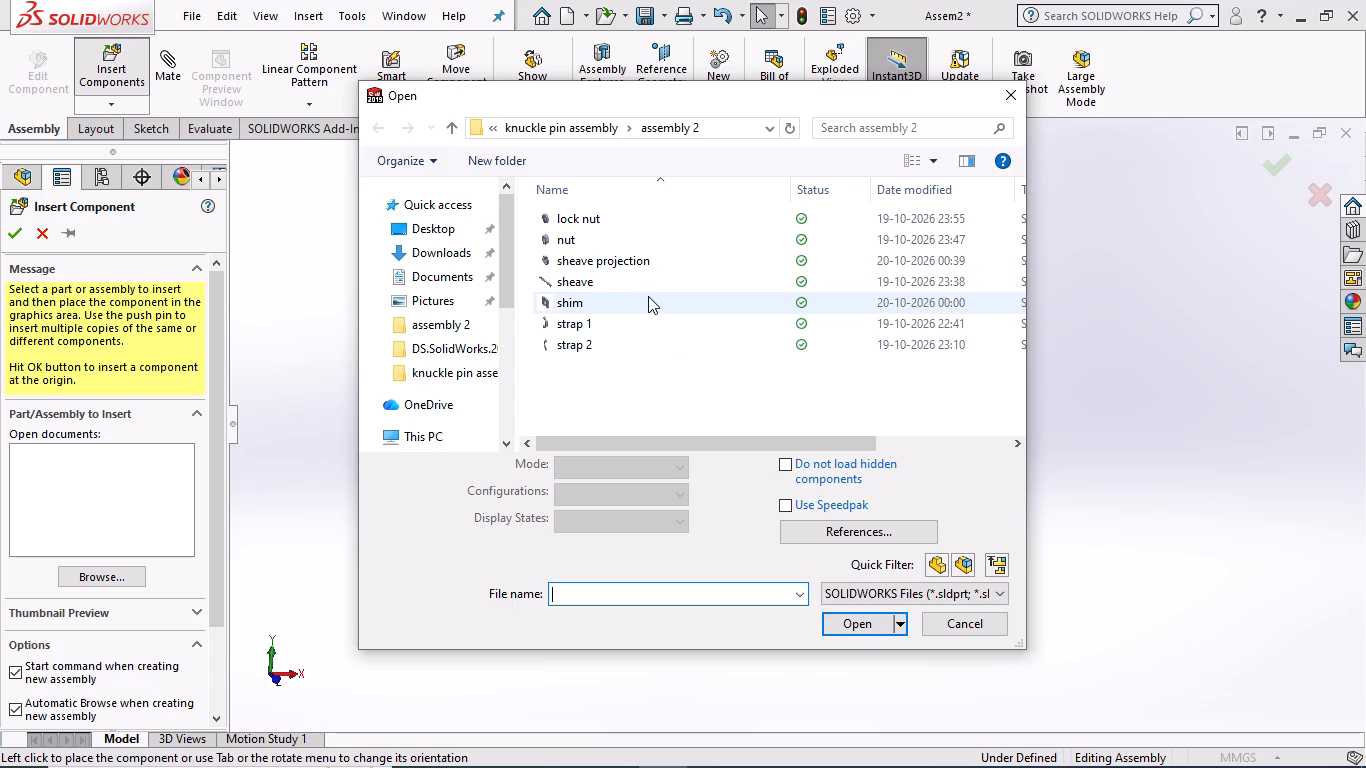
pyautogui.click(648, 296)
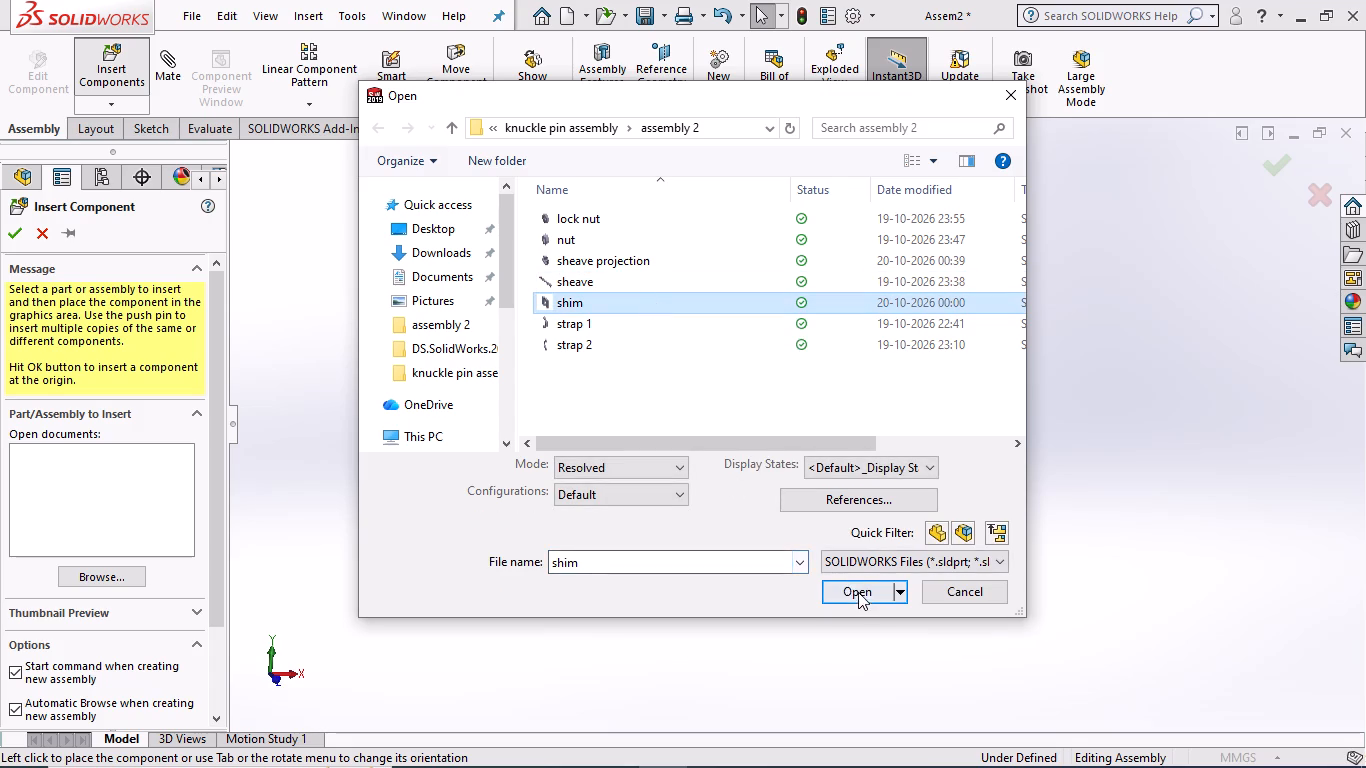
pyautogui.click(859, 593)
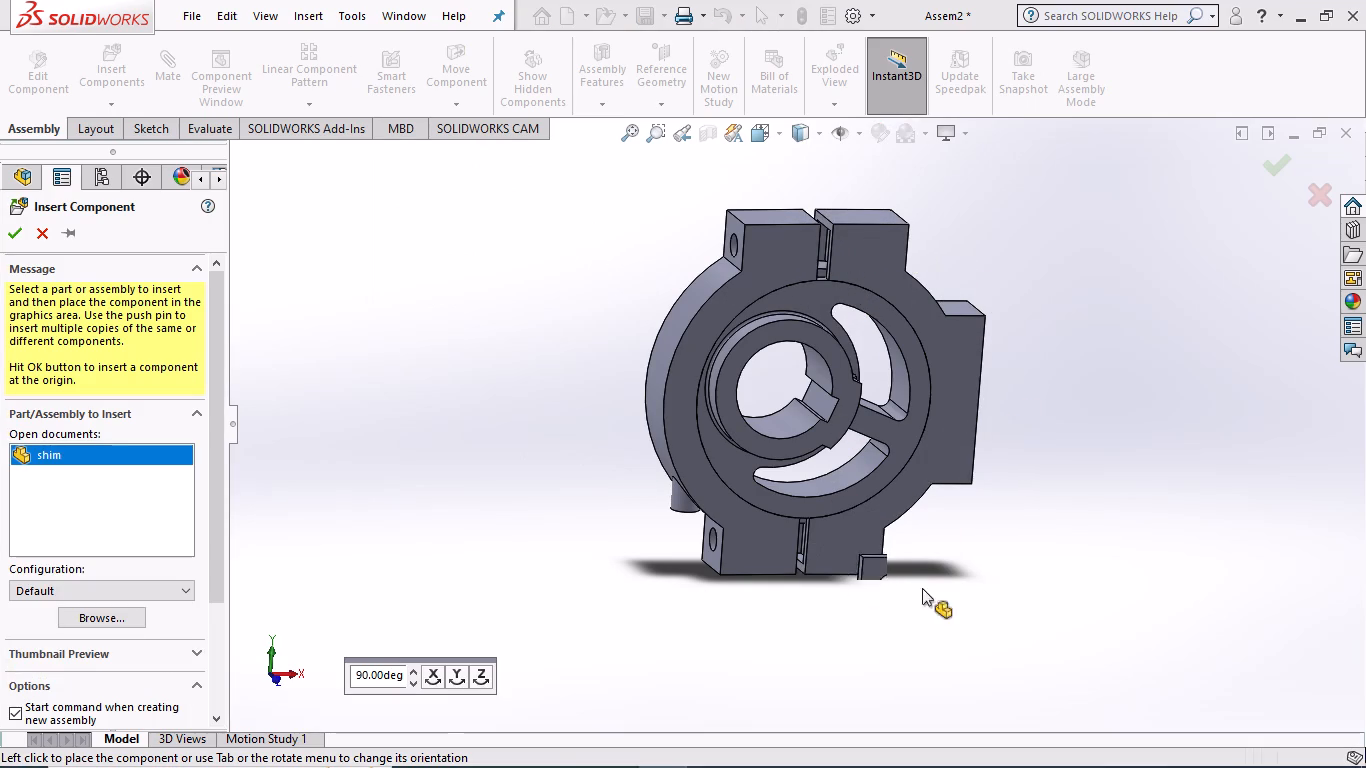
pyautogui.click(1111, 346)
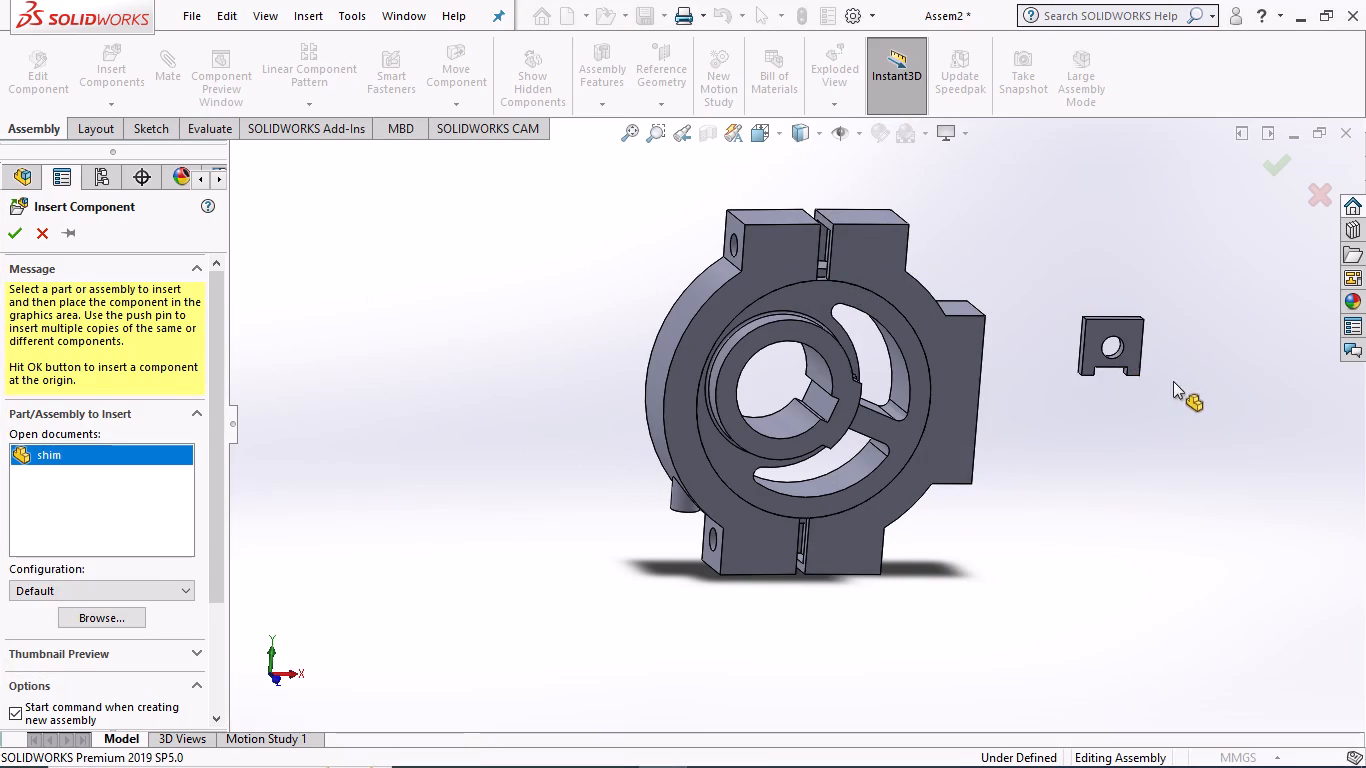
# Add a coincident mate between the shim's flat face with the hole and the gap-side face of strap 1's upper lug.
pyautogui.moveTo(1119, 438); pyautogui.dragTo(1027, 449, button='middle')
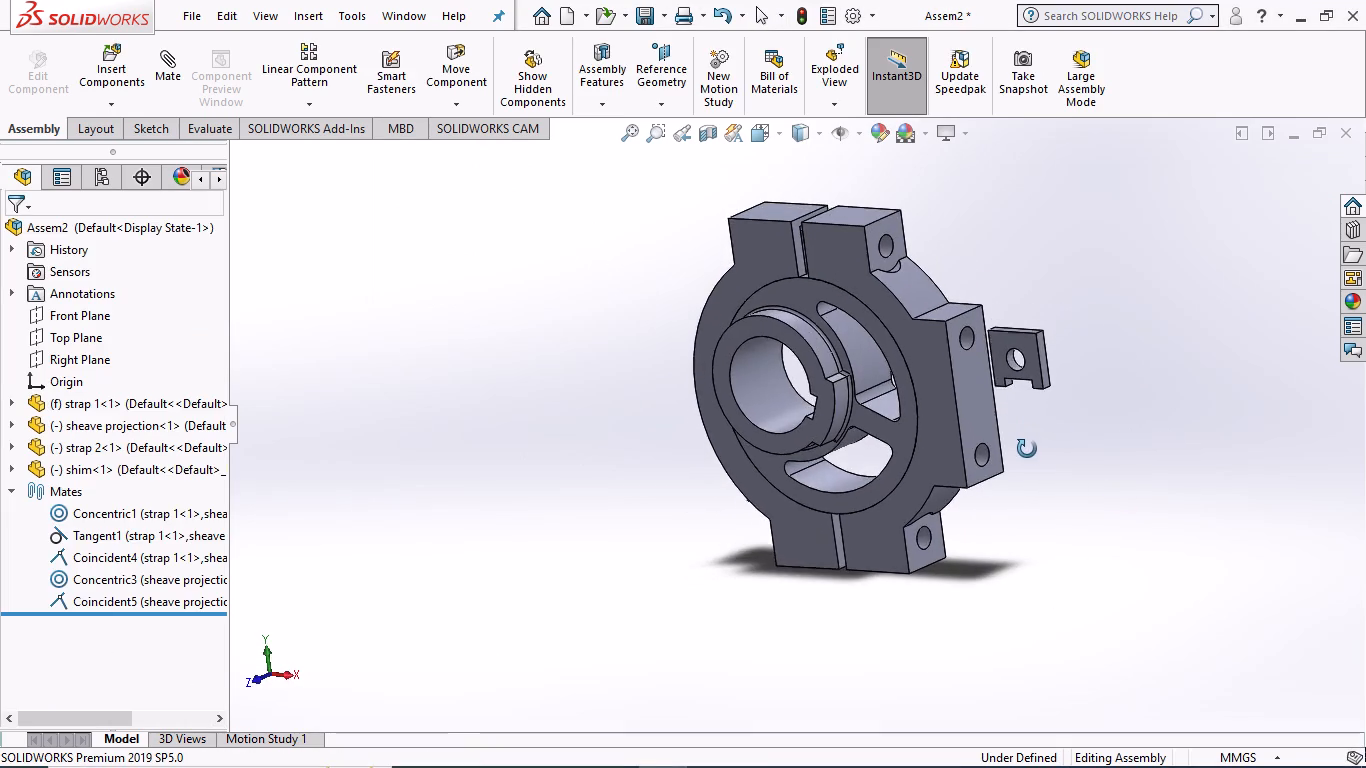
pyautogui.moveTo(1027, 449); pyautogui.dragTo(1074, 448, button='middle')
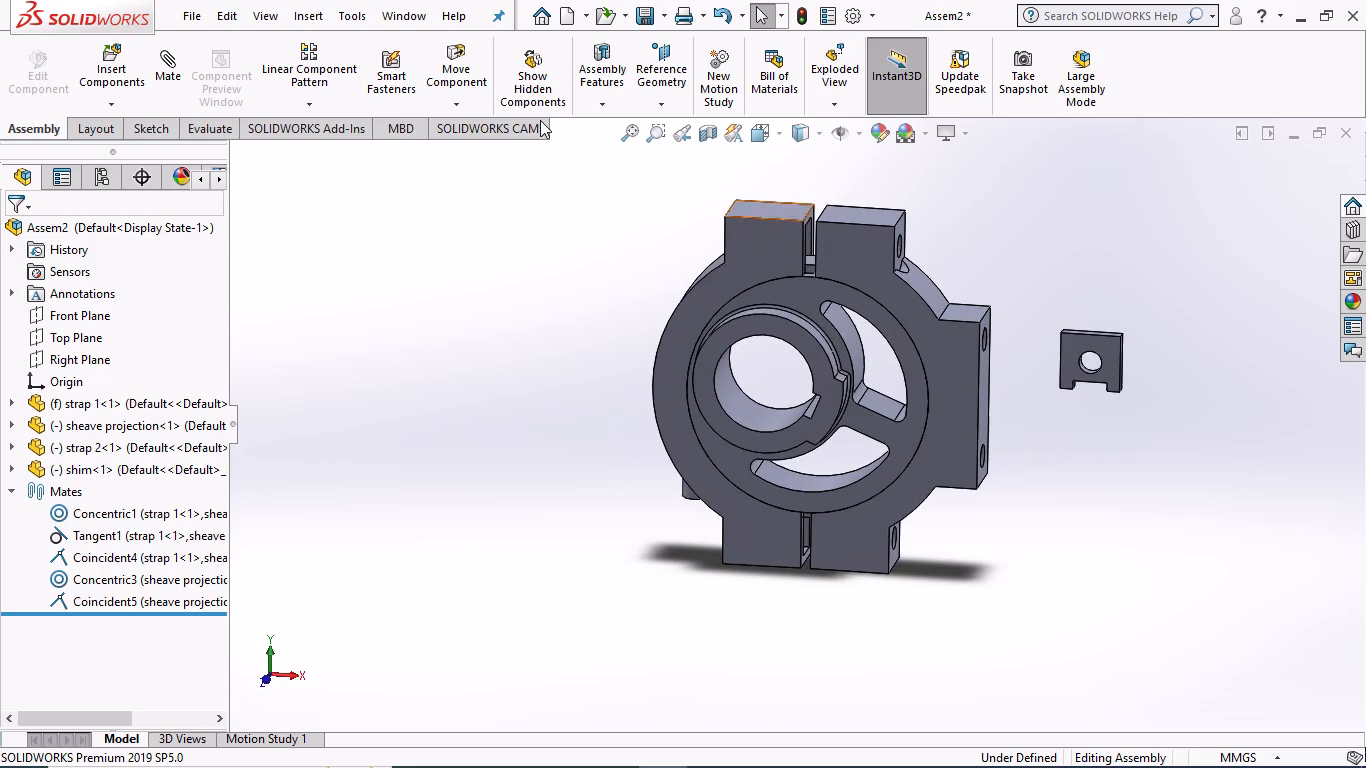
pyautogui.click(171, 57)
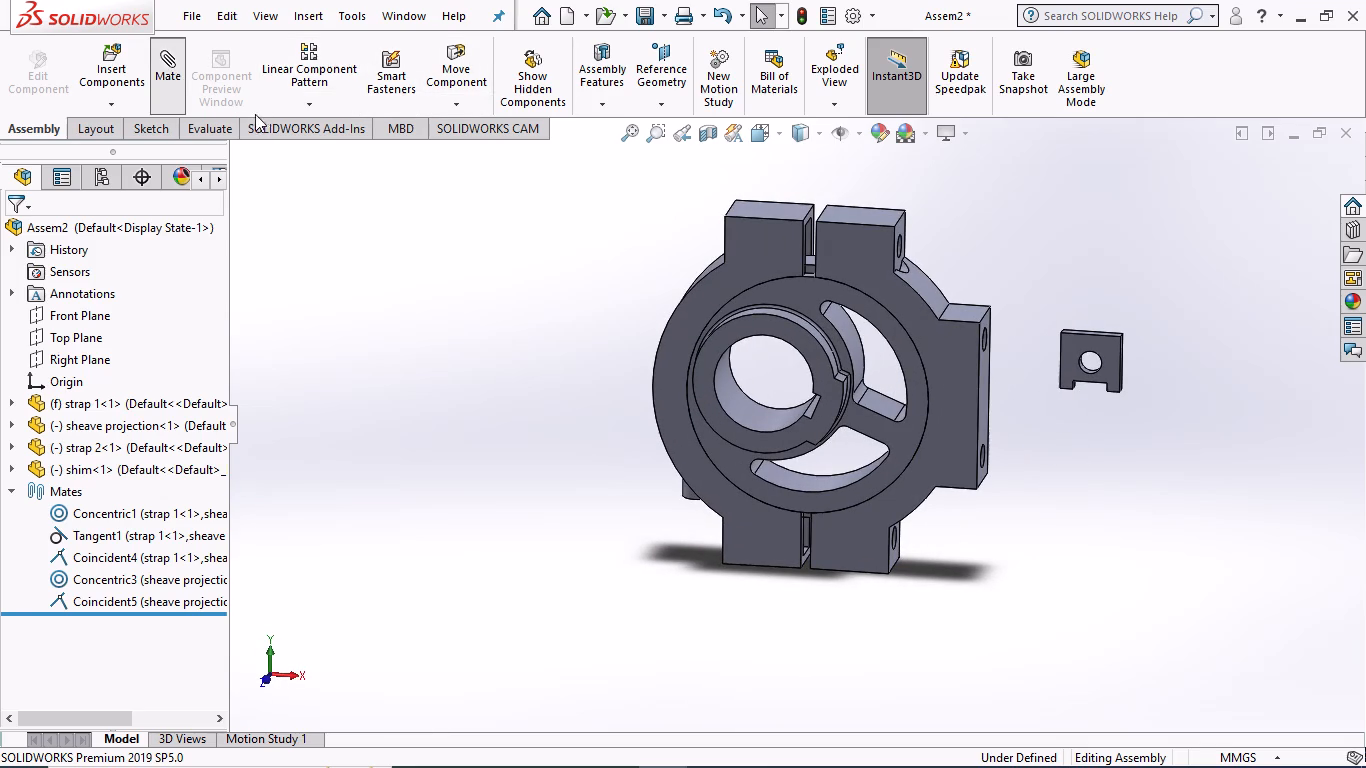
pyautogui.click(1105, 340)
pyautogui.moveTo(975, 226); pyautogui.dragTo(1050, 223, button='middle')
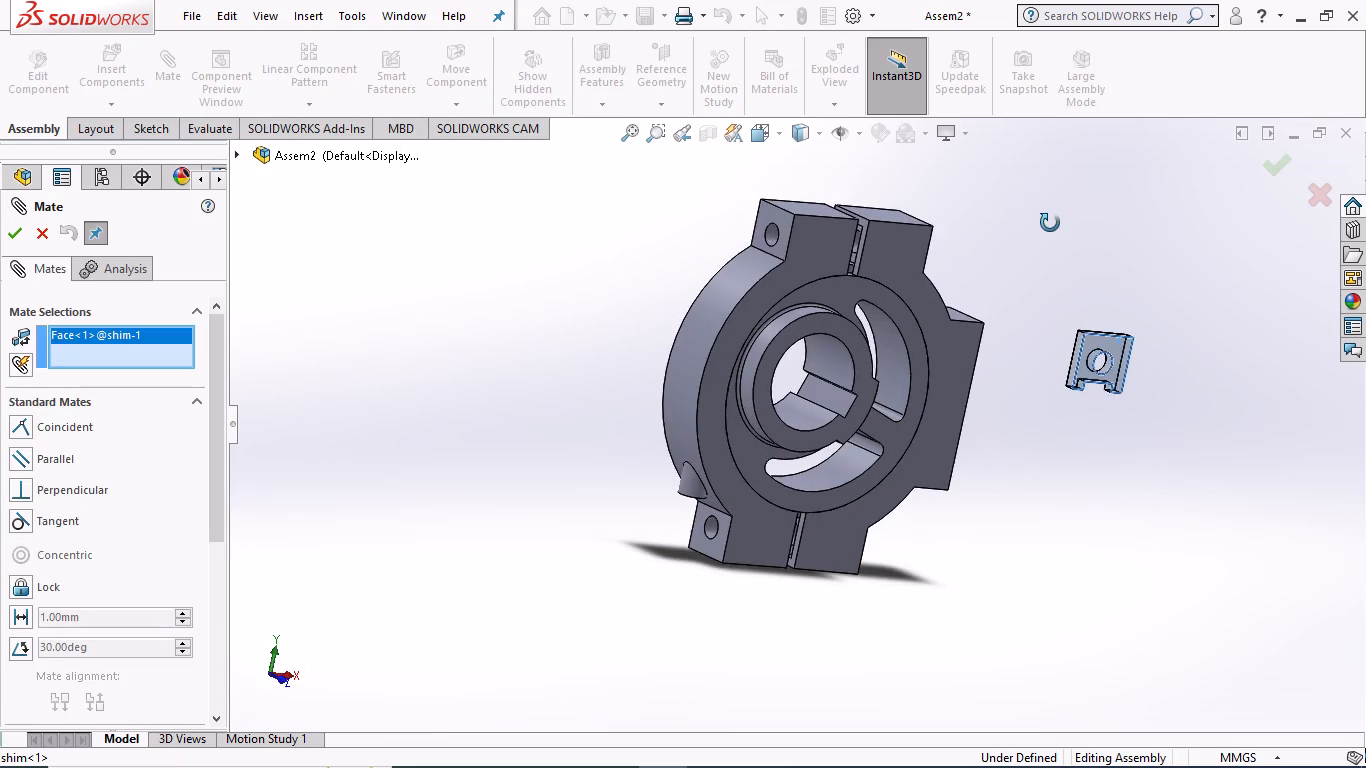
pyautogui.moveTo(1050, 223); pyautogui.dragTo(1057, 237, button='middle')
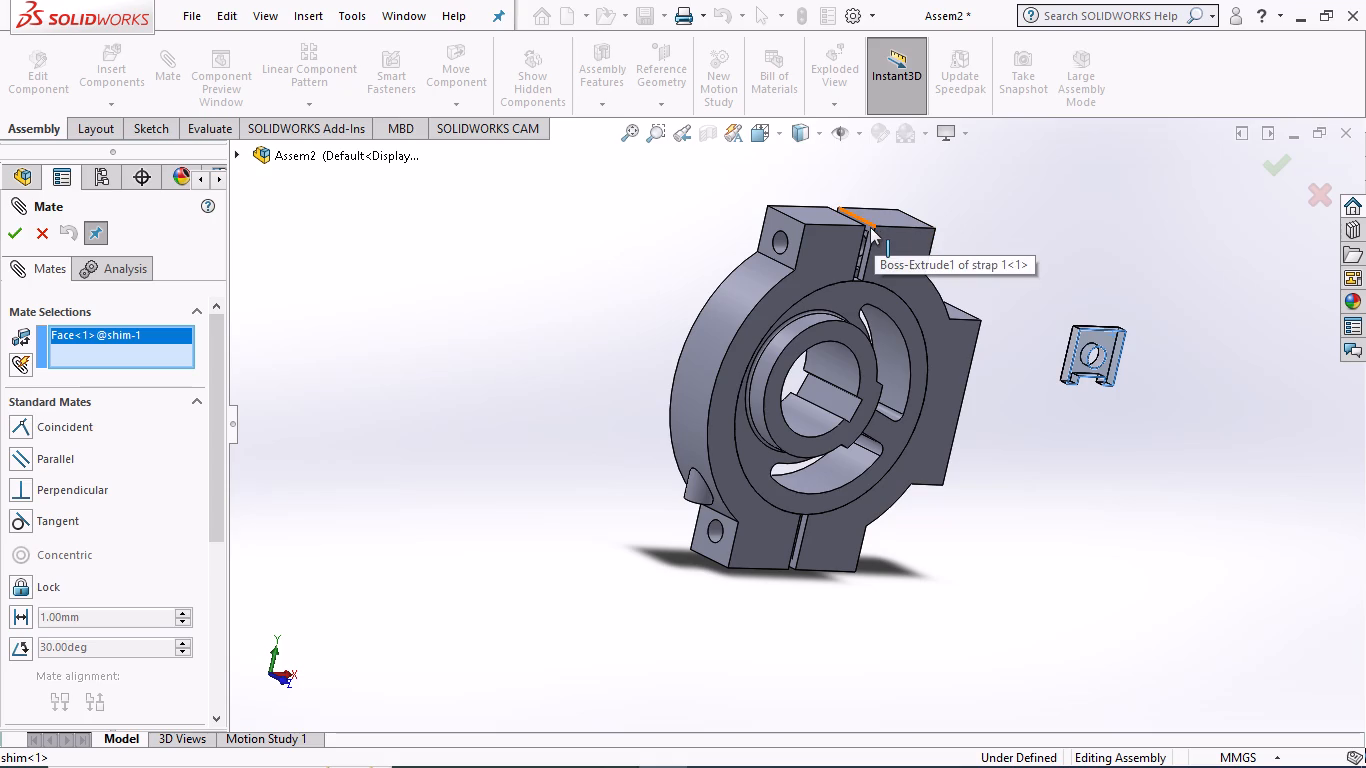
pyautogui.scroll(-4, 869, 231)
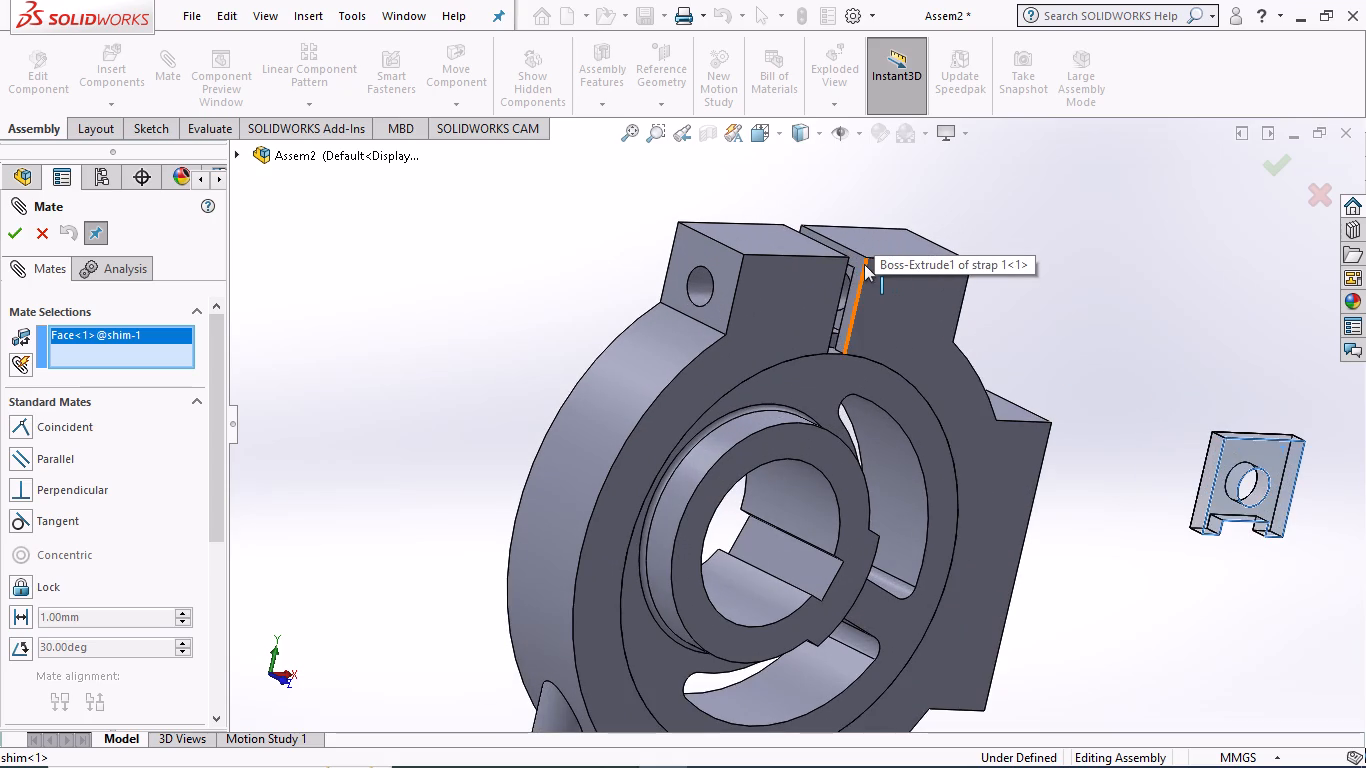
pyautogui.click(860, 259)
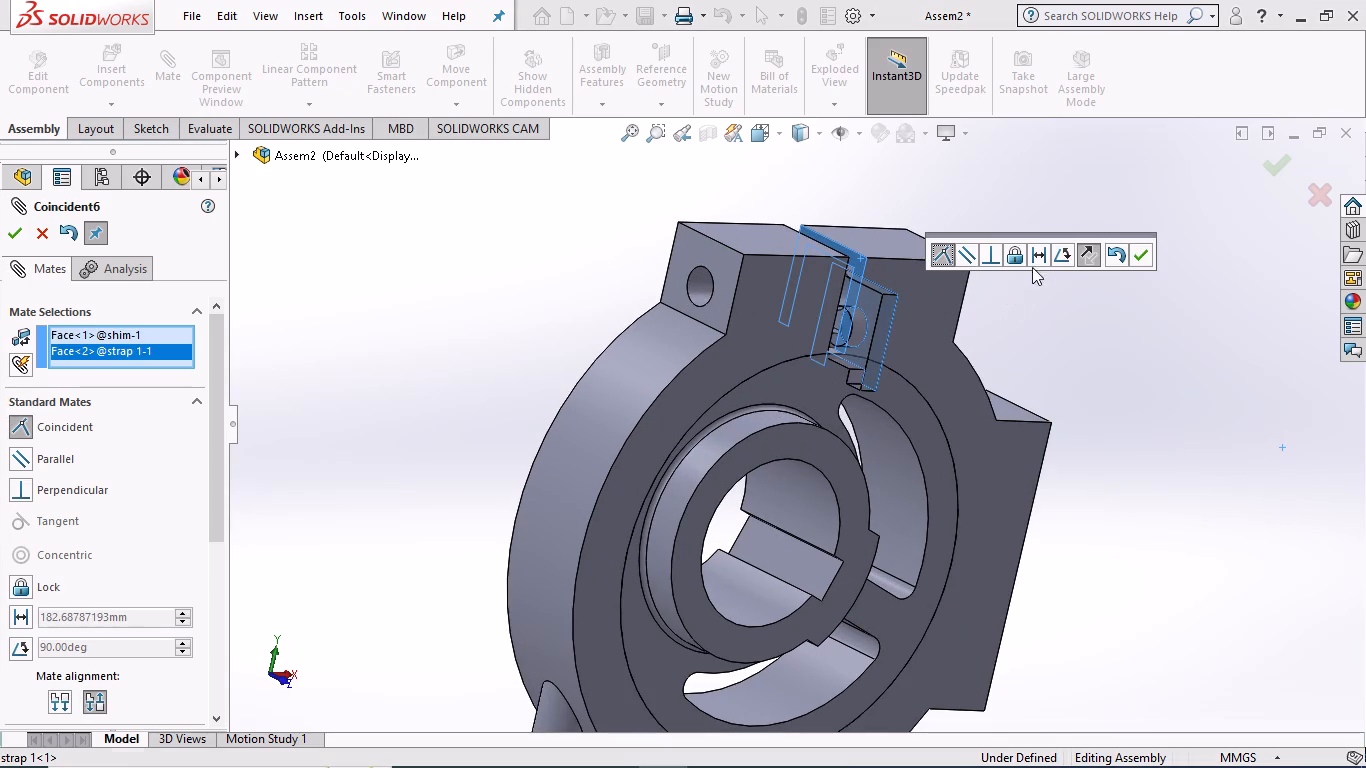
pyautogui.moveTo(1097, 326); pyautogui.dragTo(1088, 315, button='middle')
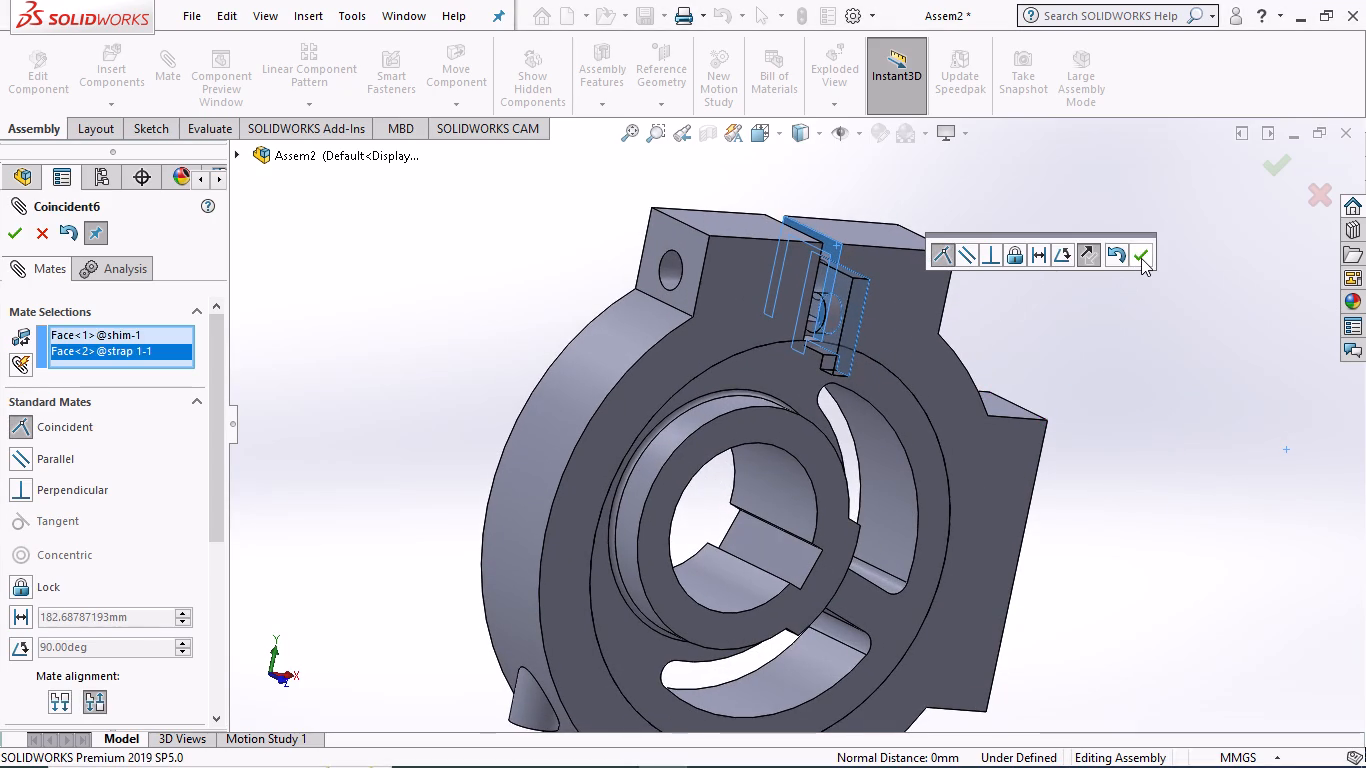
pyautogui.click(1141, 257)
# Add a coincident mate between the shim's narrow side face and strap 1's flat side face.
pyautogui.moveTo(1142, 293); pyautogui.dragTo(1128, 270, button='middle')
pyautogui.scroll(1, 1128, 270)
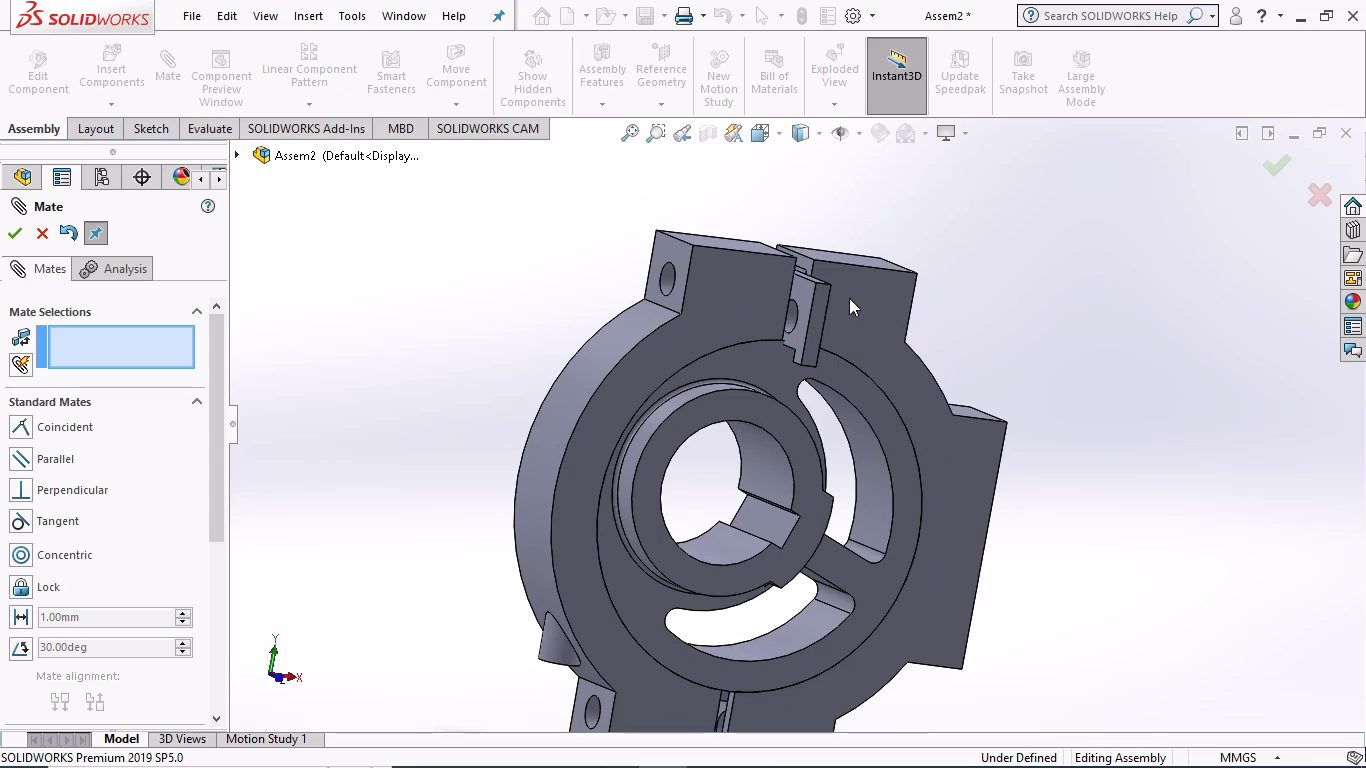
pyautogui.click(822, 307)
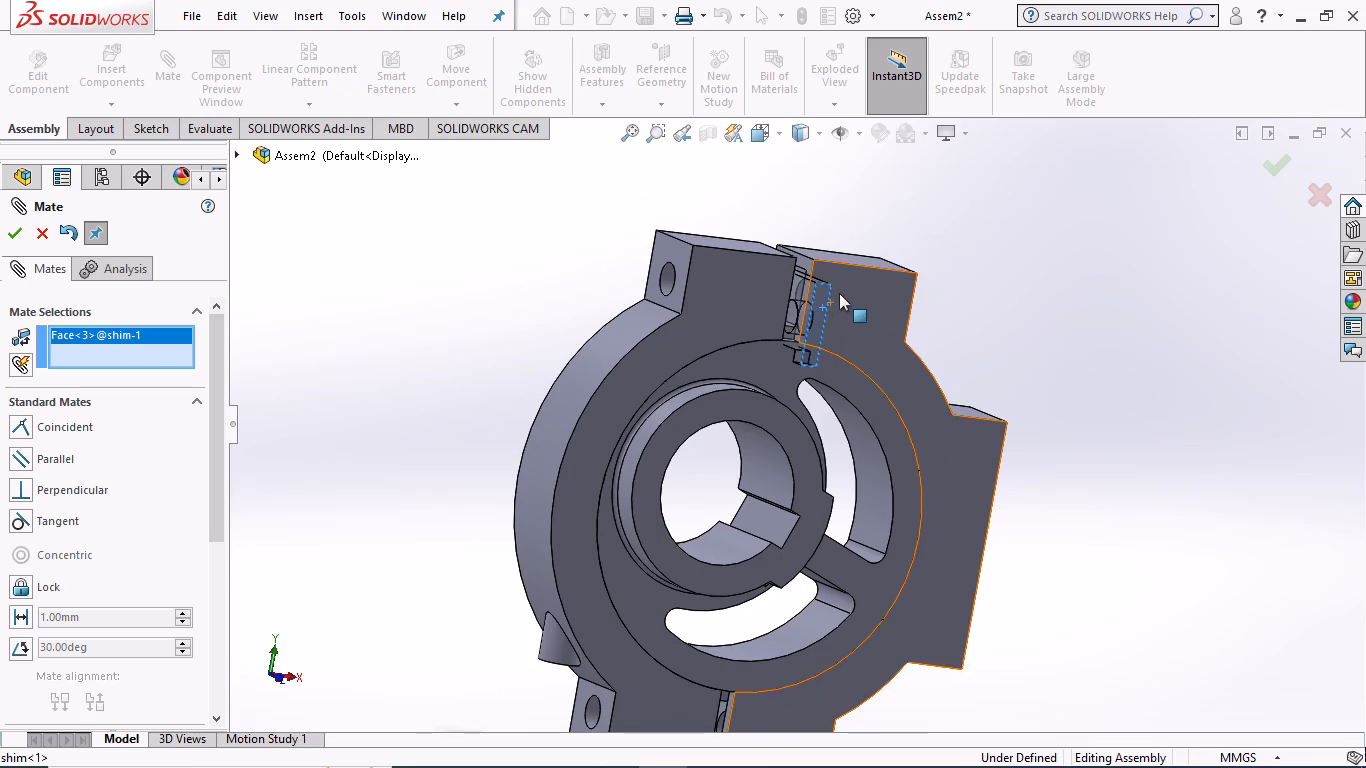
pyautogui.click(854, 289)
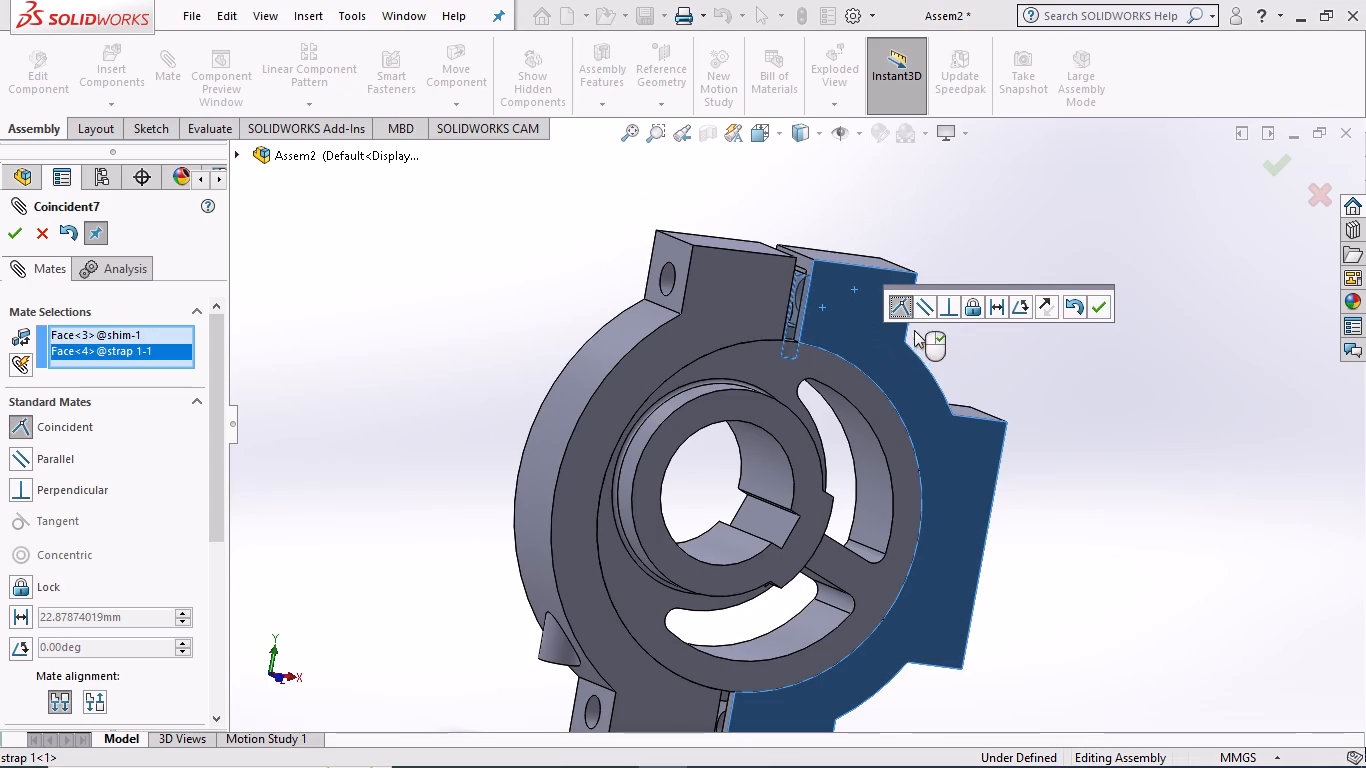
pyautogui.click(1105, 303)
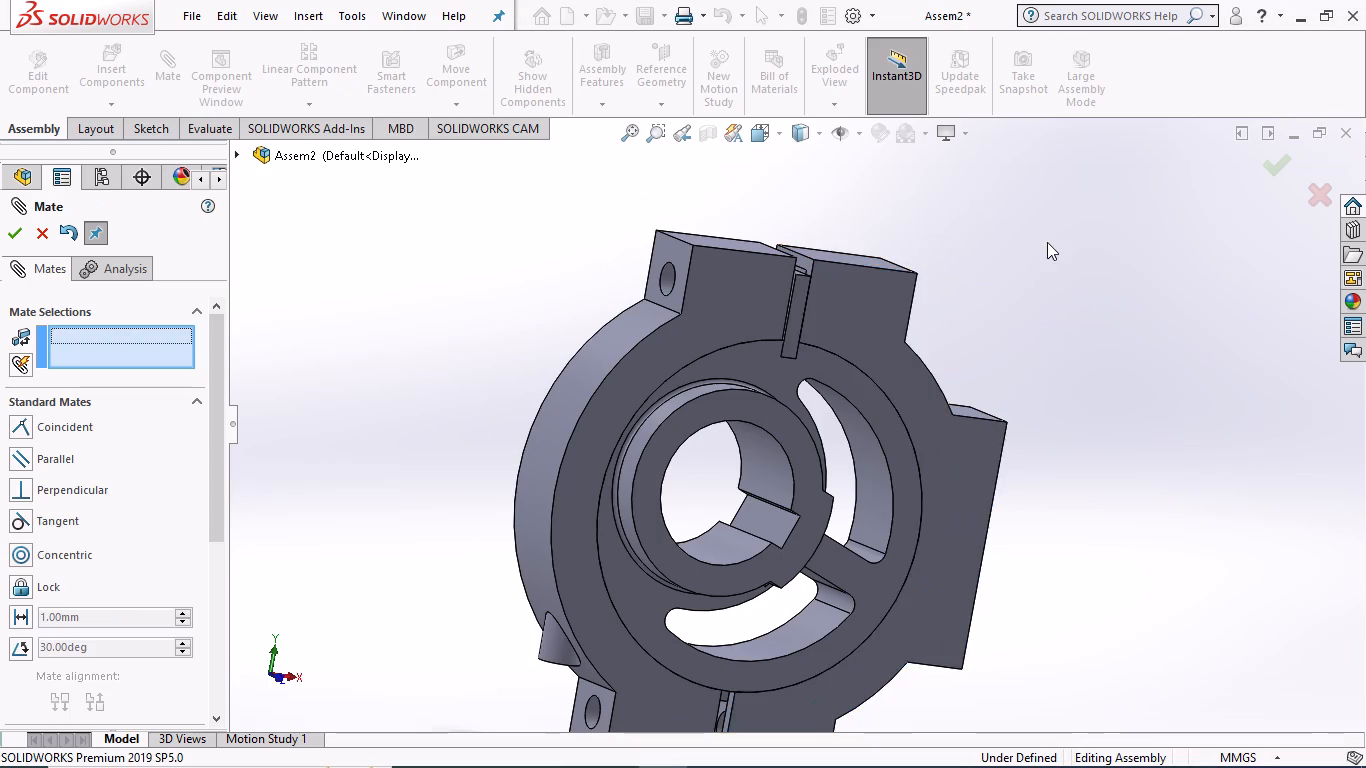
# Add a coincident mate between the shim's top end face and the top face of strap 1's upper lug.
pyautogui.moveTo(1046, 241); pyautogui.dragTo(1026, 319, button='middle')
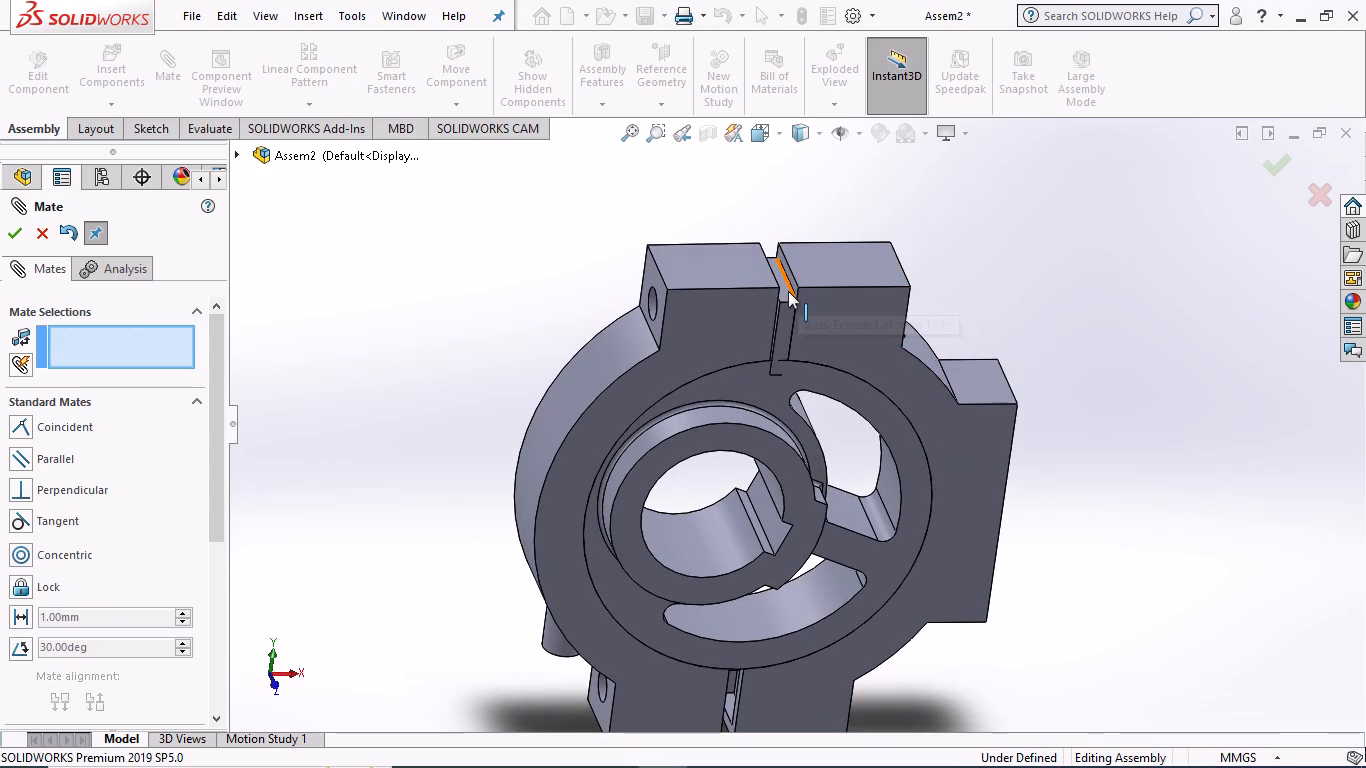
pyautogui.click(786, 290)
pyautogui.click(826, 267)
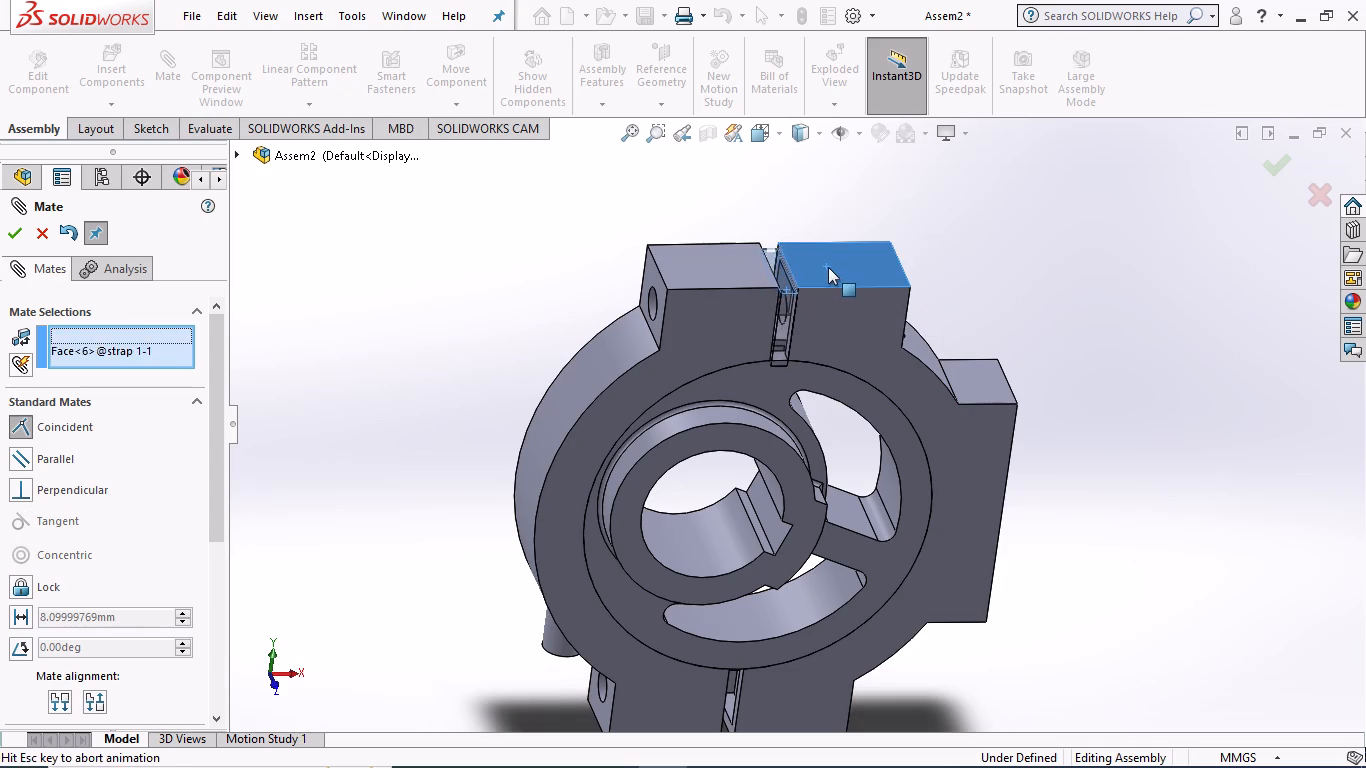
pyautogui.click(1055, 251)
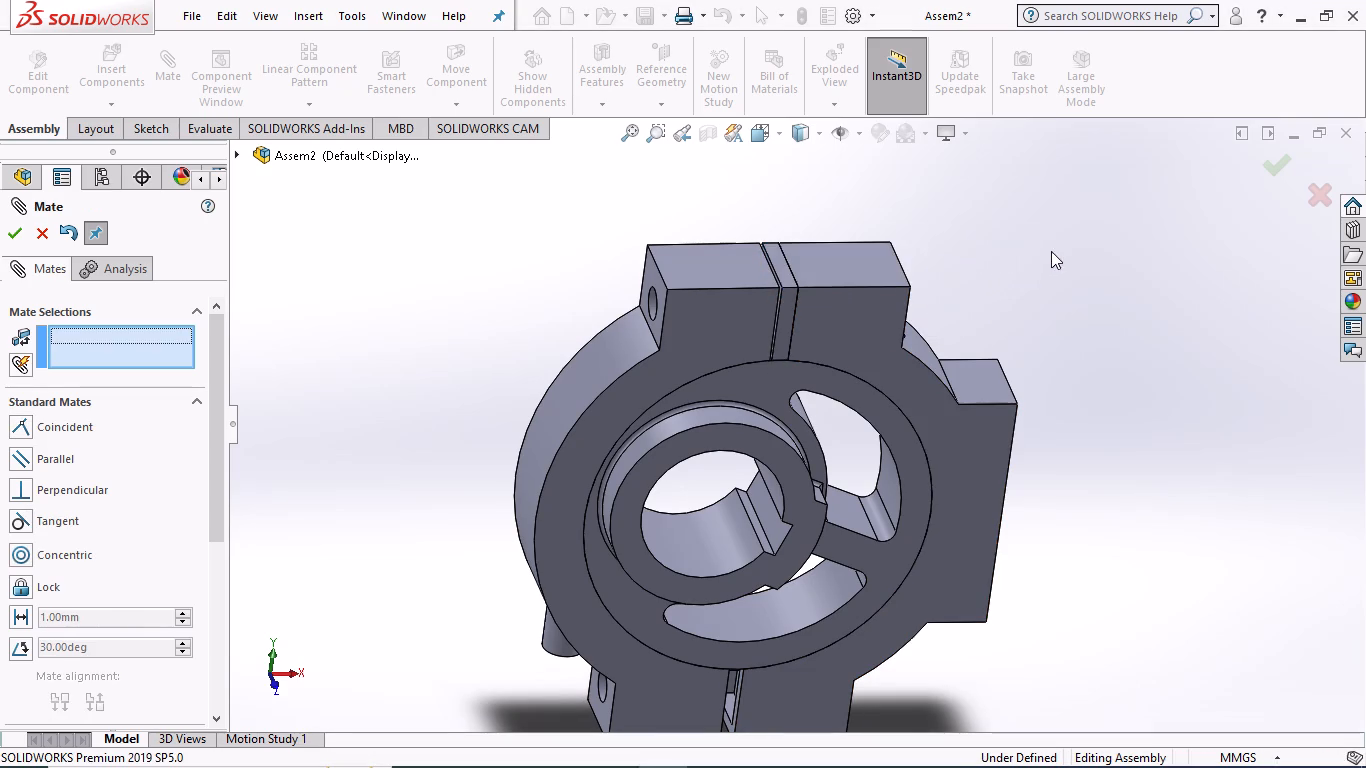
# Add a coincident mate between the gap-side face of strap 2's upper lug and the shim's opposing flat face.
pyautogui.moveTo(1019, 270); pyautogui.dragTo(995, 203, button='middle')
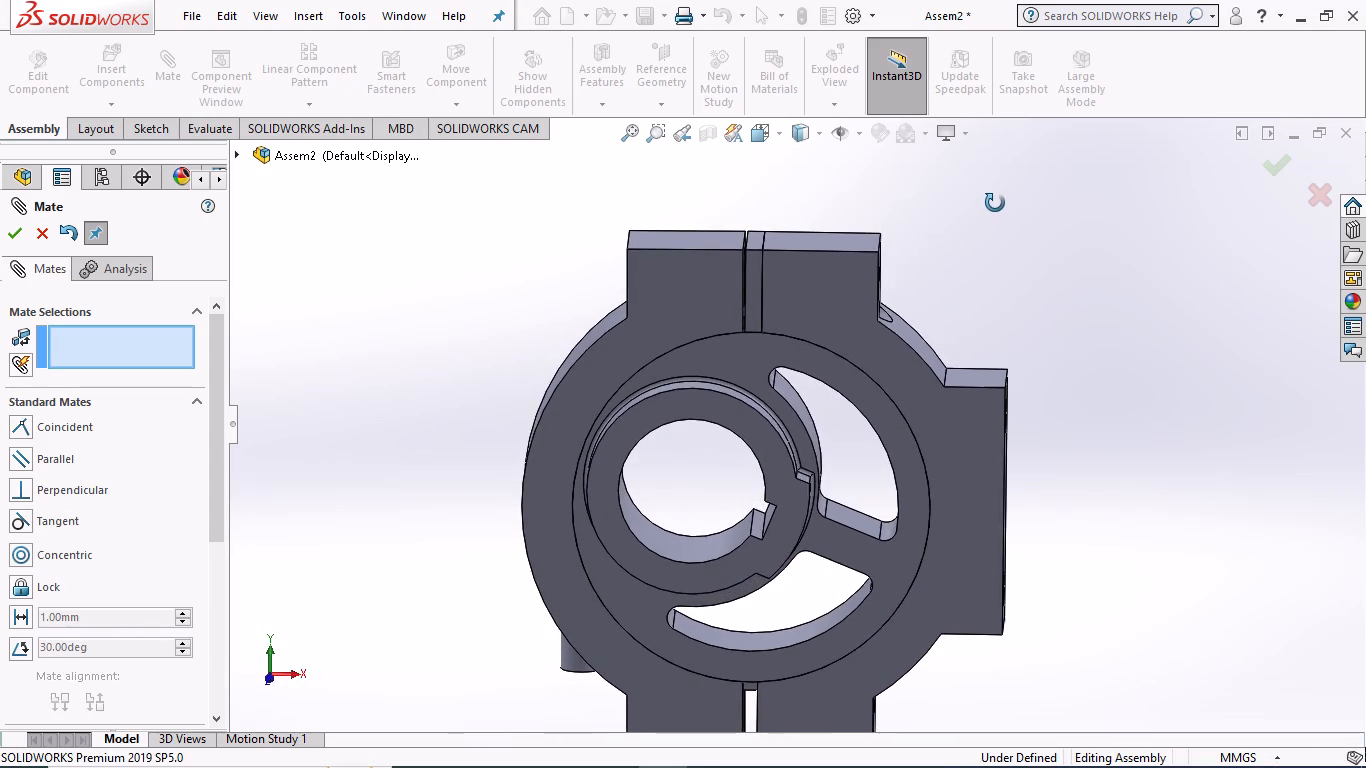
pyautogui.moveTo(995, 203); pyautogui.dragTo(995, 199, button='middle')
pyautogui.scroll(-4, 994, 202)
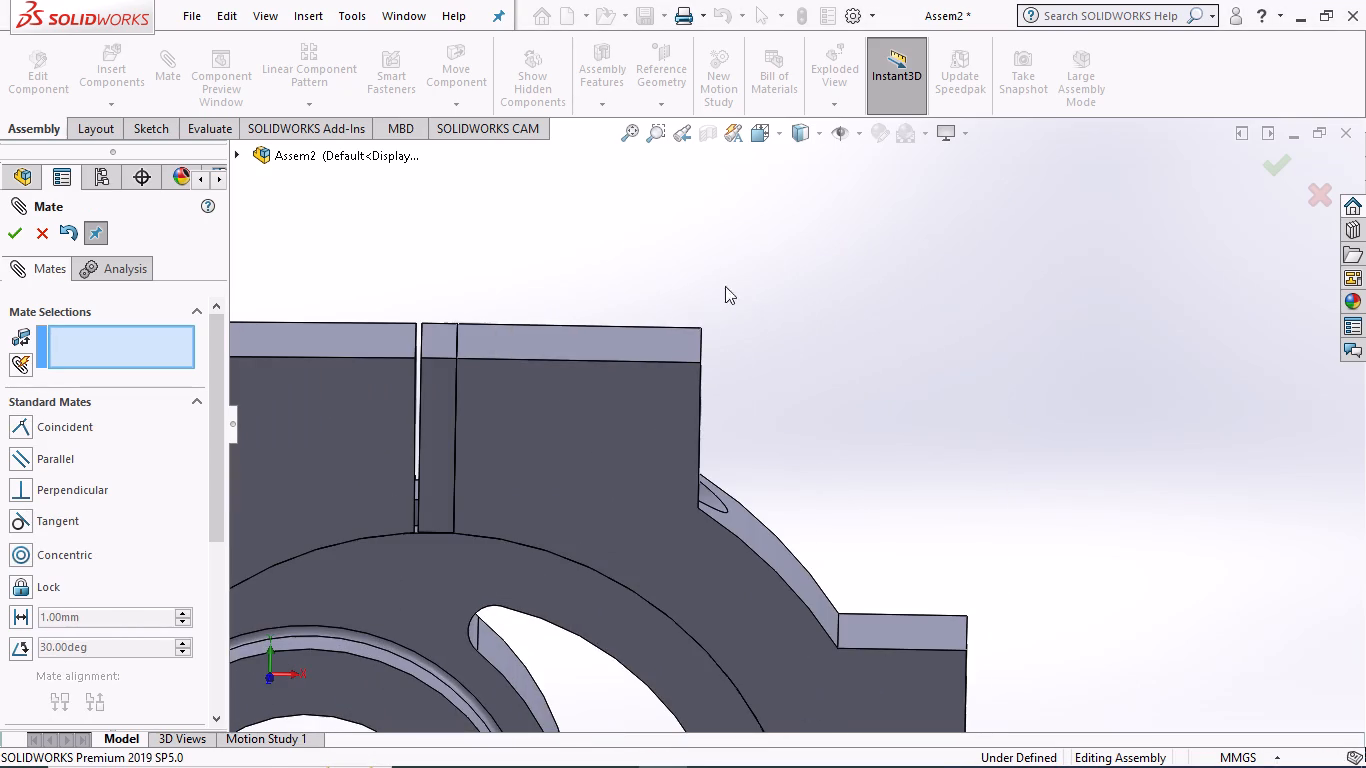
pyautogui.middleClick(506, 382)
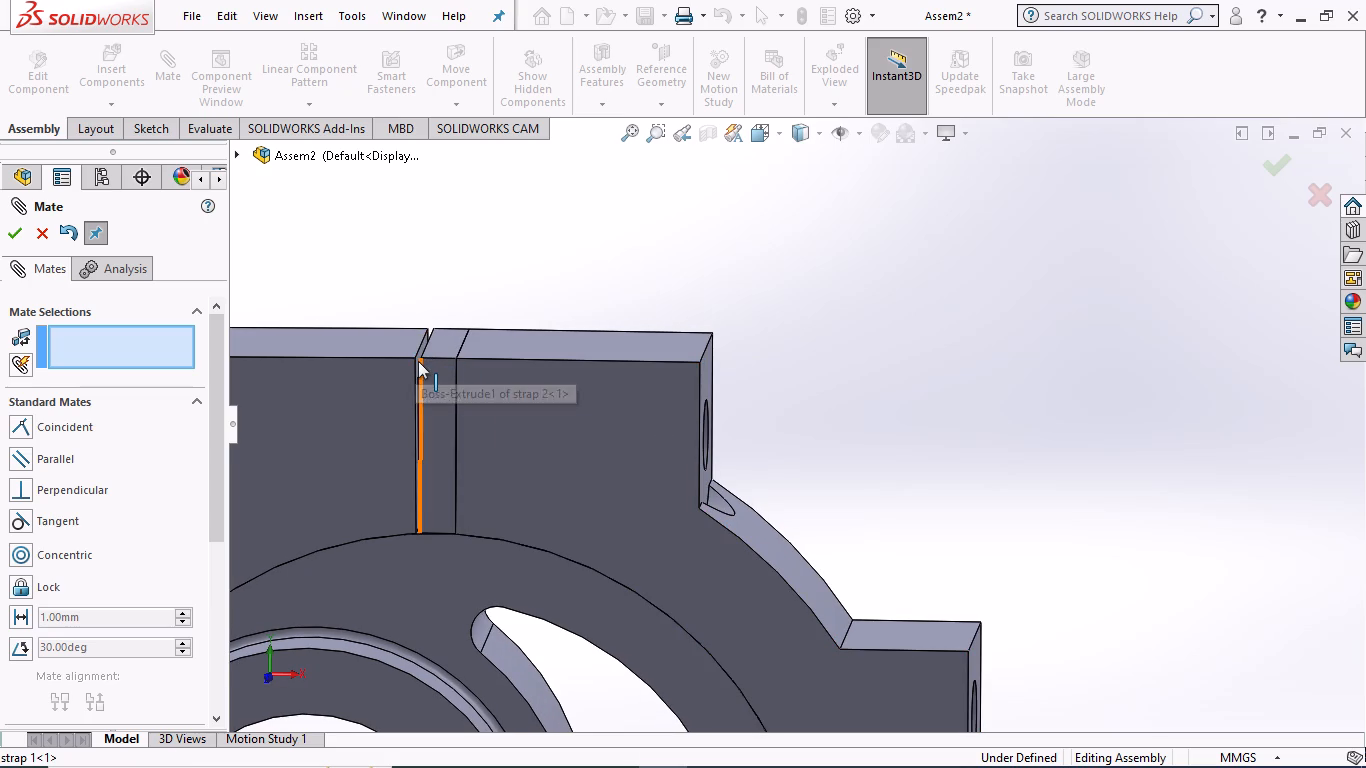
pyautogui.scroll(-3, 414, 360)
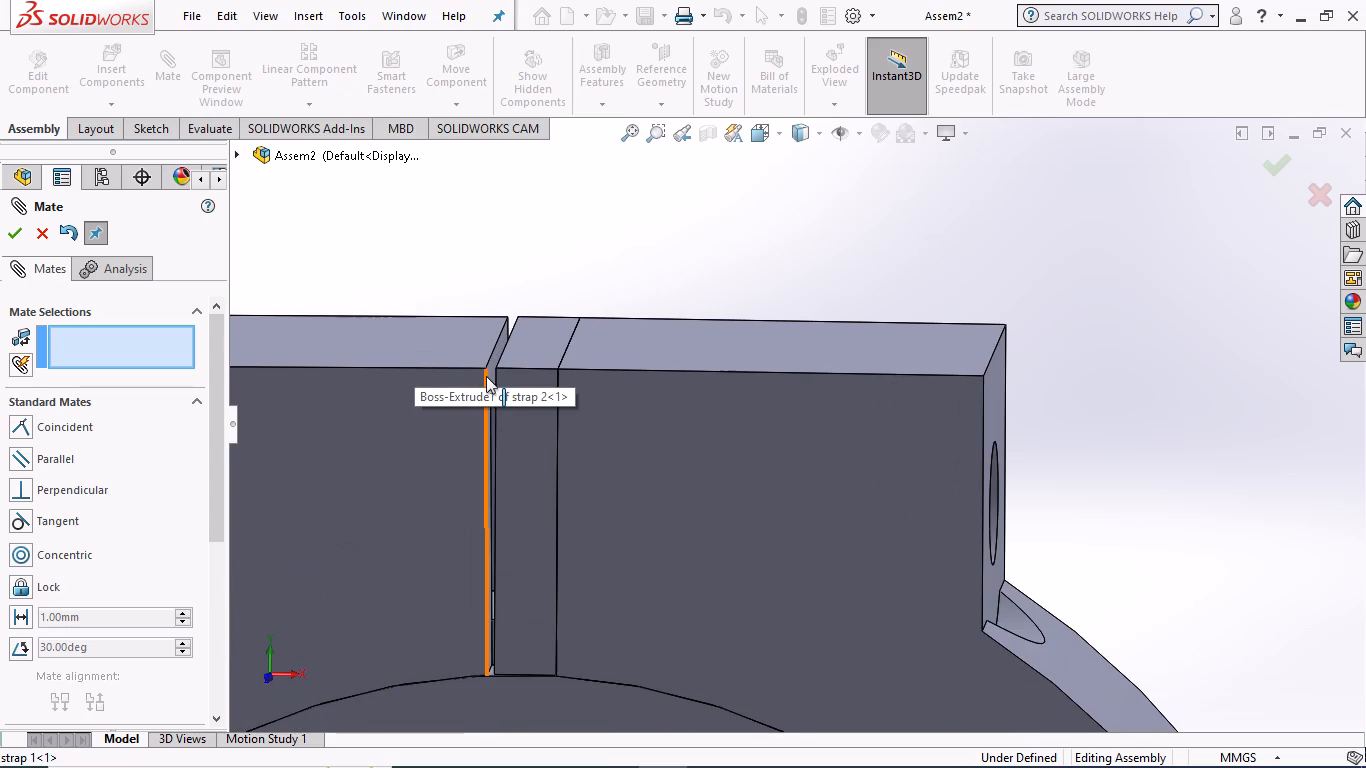
pyautogui.click(492, 372)
pyautogui.scroll(1, 579, 401)
pyautogui.moveTo(579, 401); pyautogui.dragTo(595, 397, button='middle')
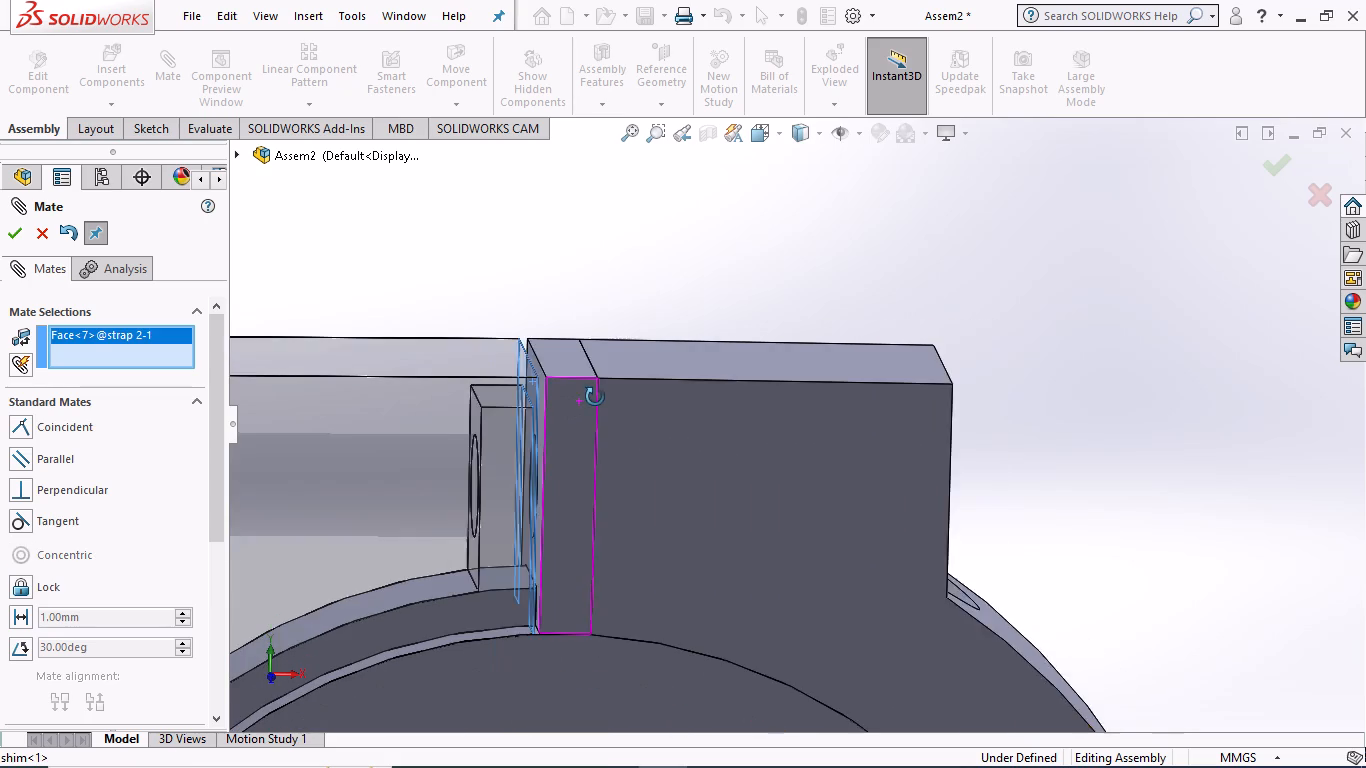
pyautogui.moveTo(595, 397); pyautogui.dragTo(603, 400, button='middle')
pyautogui.click(541, 382)
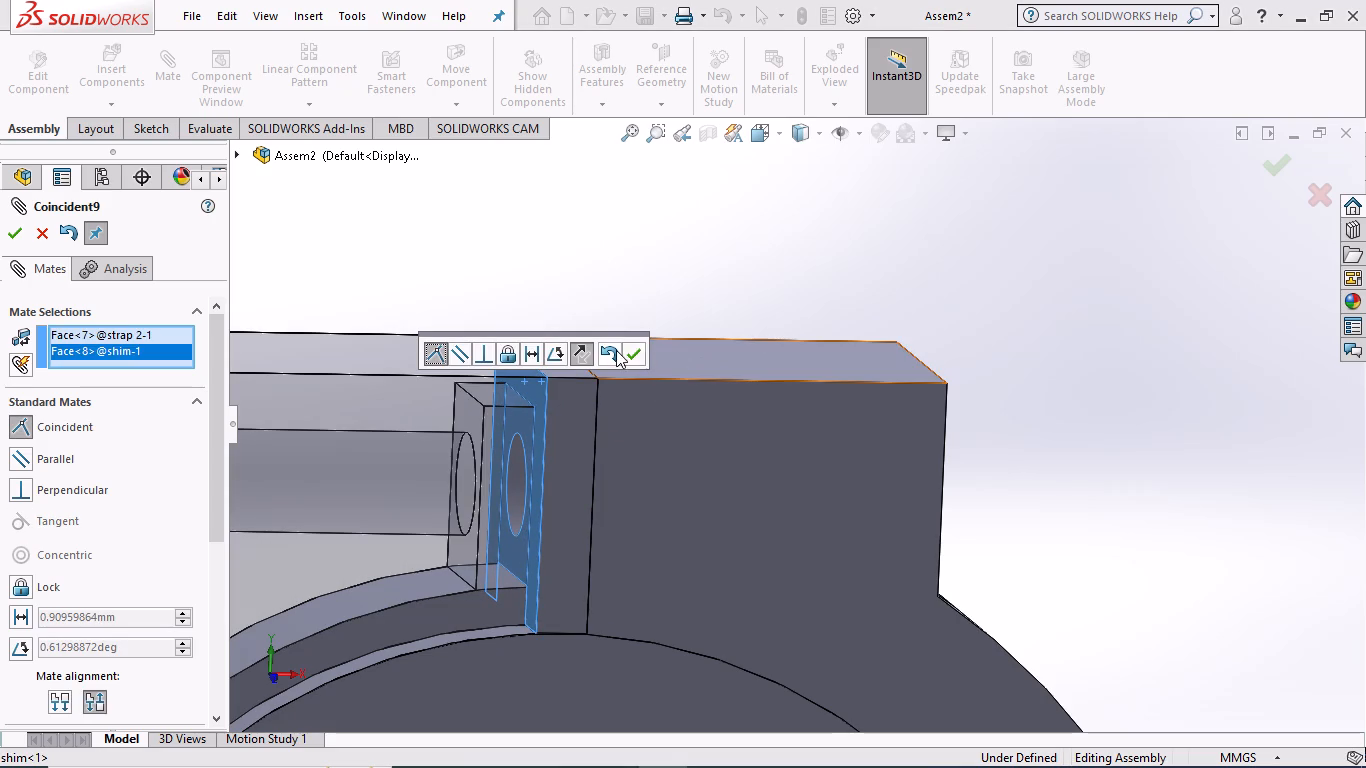
pyautogui.click(632, 351)
# Examine the straps' lower lugs and the gap between them, and finish the mating command.
pyautogui.scroll(5, 682, 316)
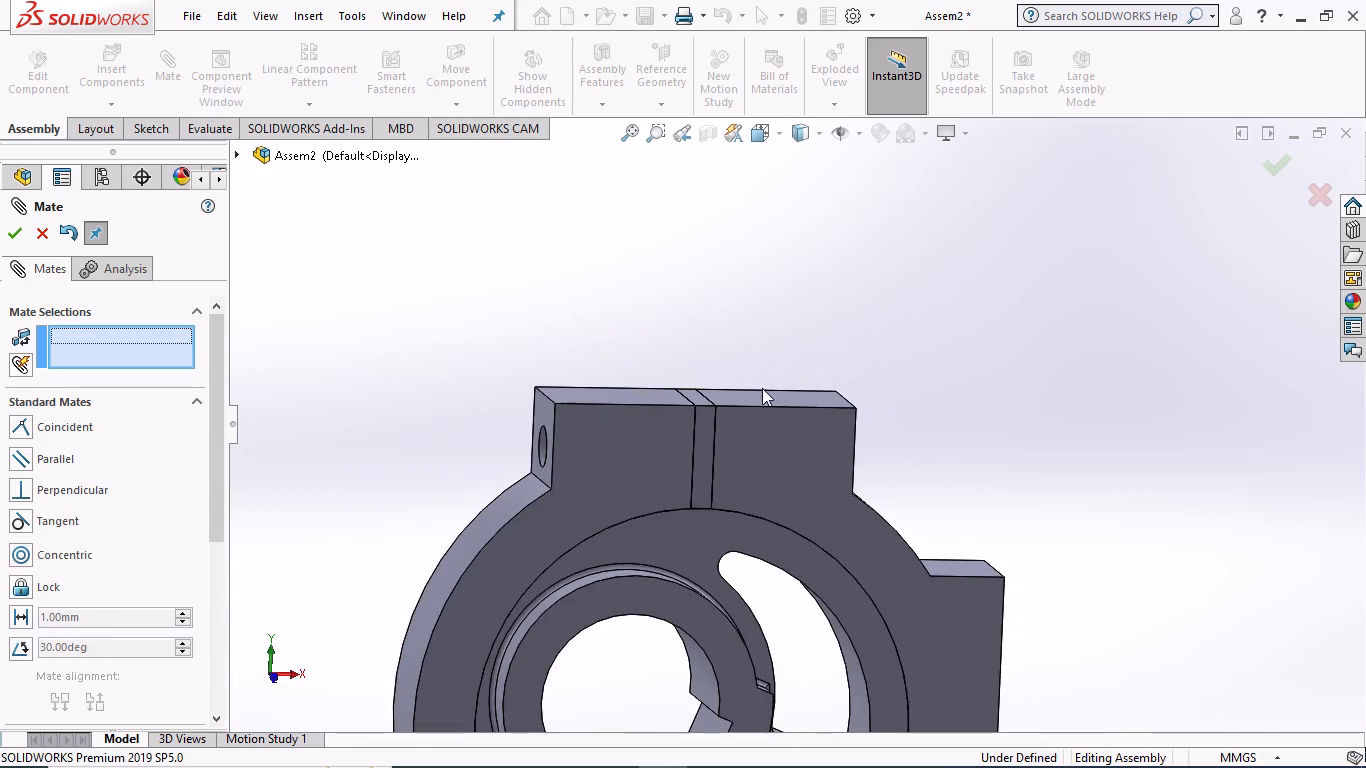
pyautogui.scroll(4, 771, 392)
pyautogui.scroll(-1, 873, 363)
pyautogui.scroll(3, 912, 391)
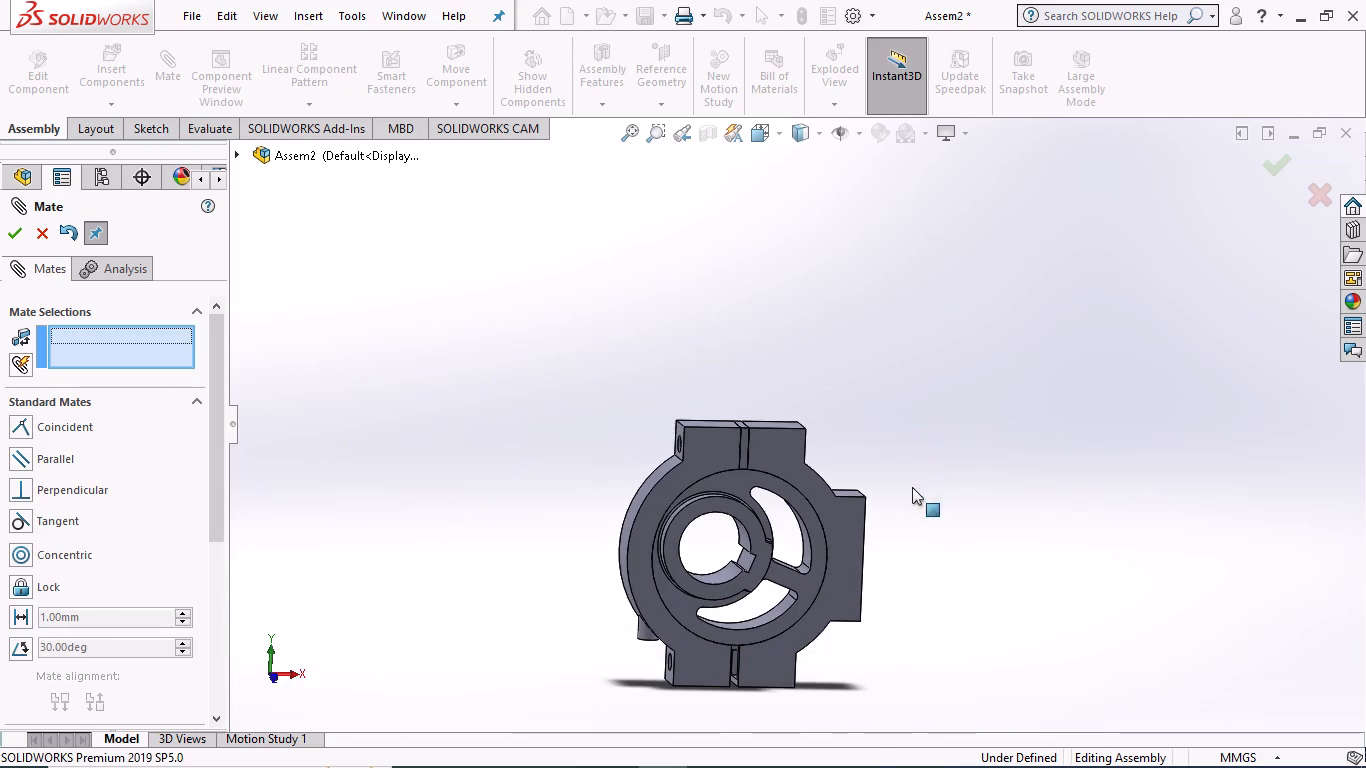
pyautogui.scroll(-1, 903, 564)
pyautogui.scroll(2, 680, 646)
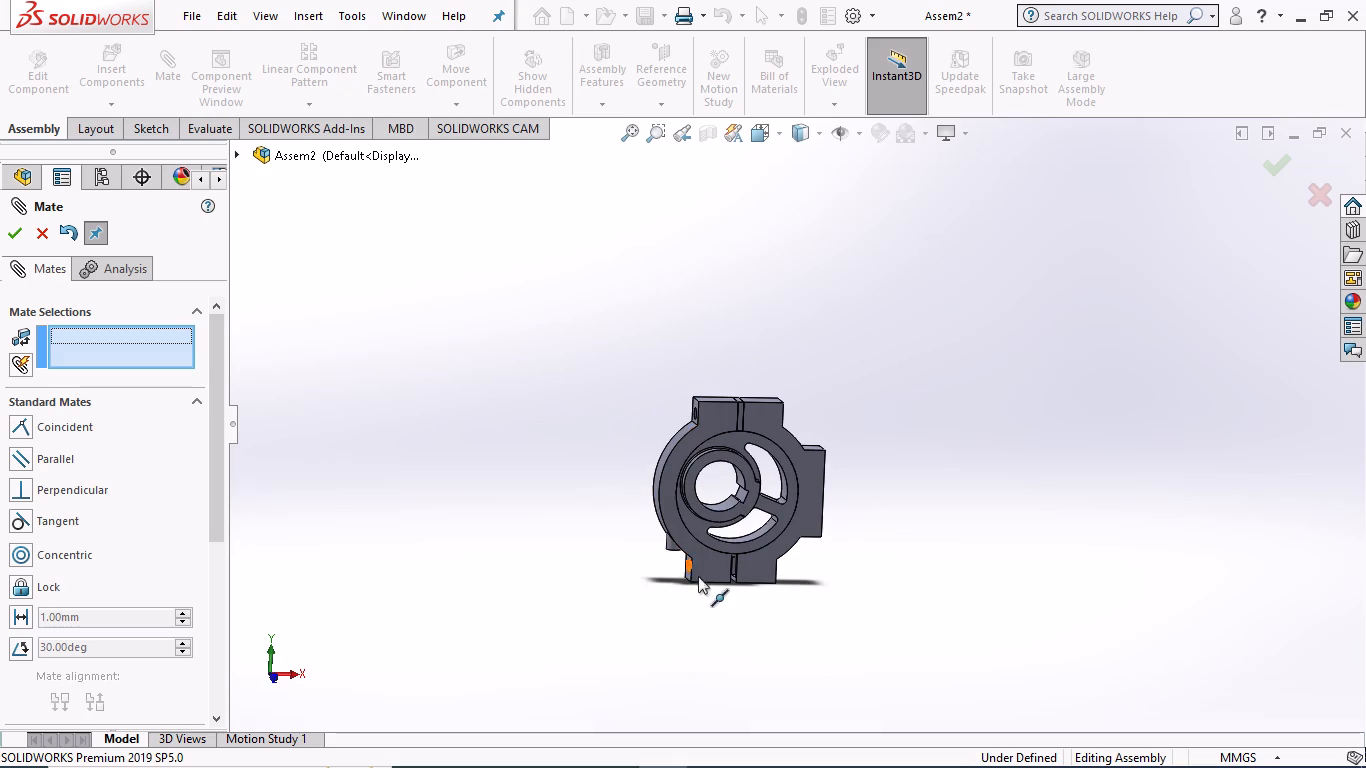
pyautogui.scroll(-4, 719, 583)
pyautogui.scroll(-3, 823, 507)
pyautogui.moveTo(967, 490); pyautogui.dragTo(956, 454, button='middle')
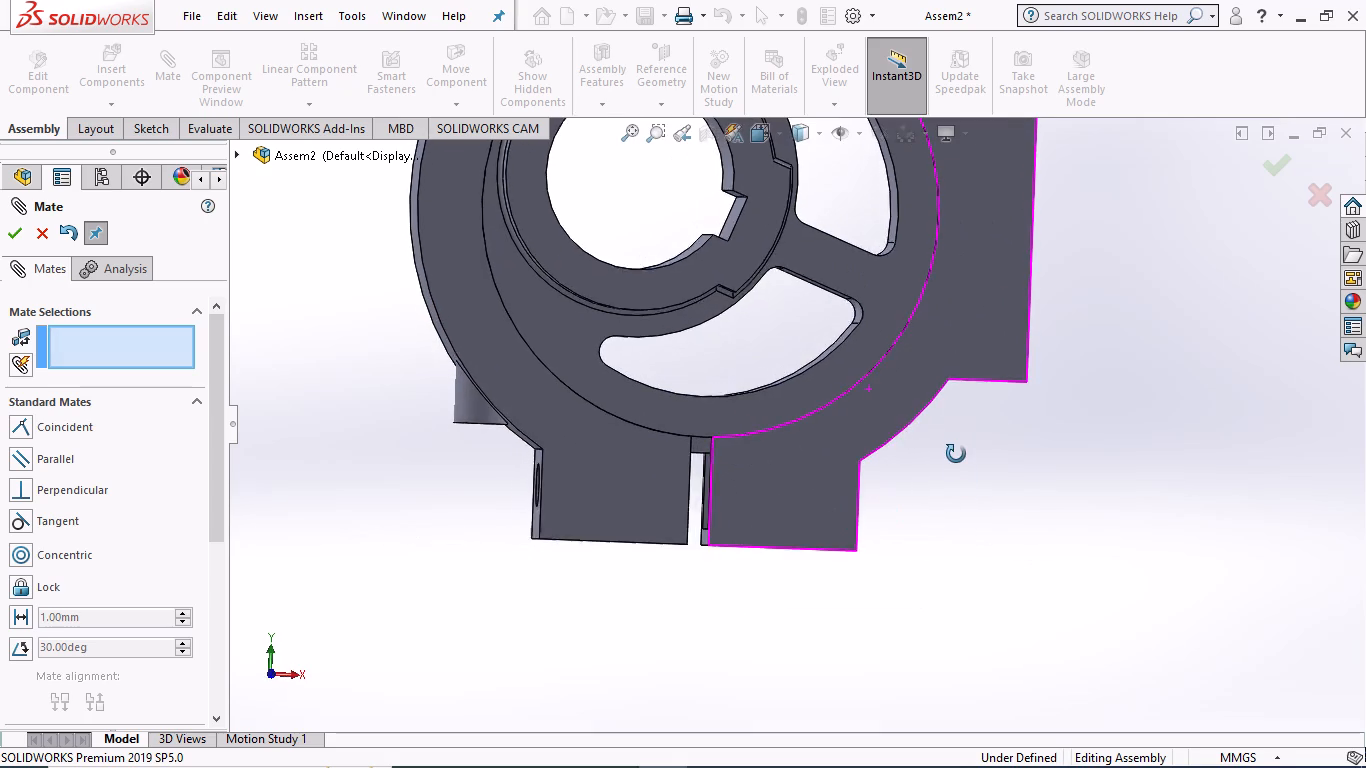
pyautogui.moveTo(956, 454); pyautogui.dragTo(943, 440, button='middle')
pyautogui.scroll(1, 943, 440)
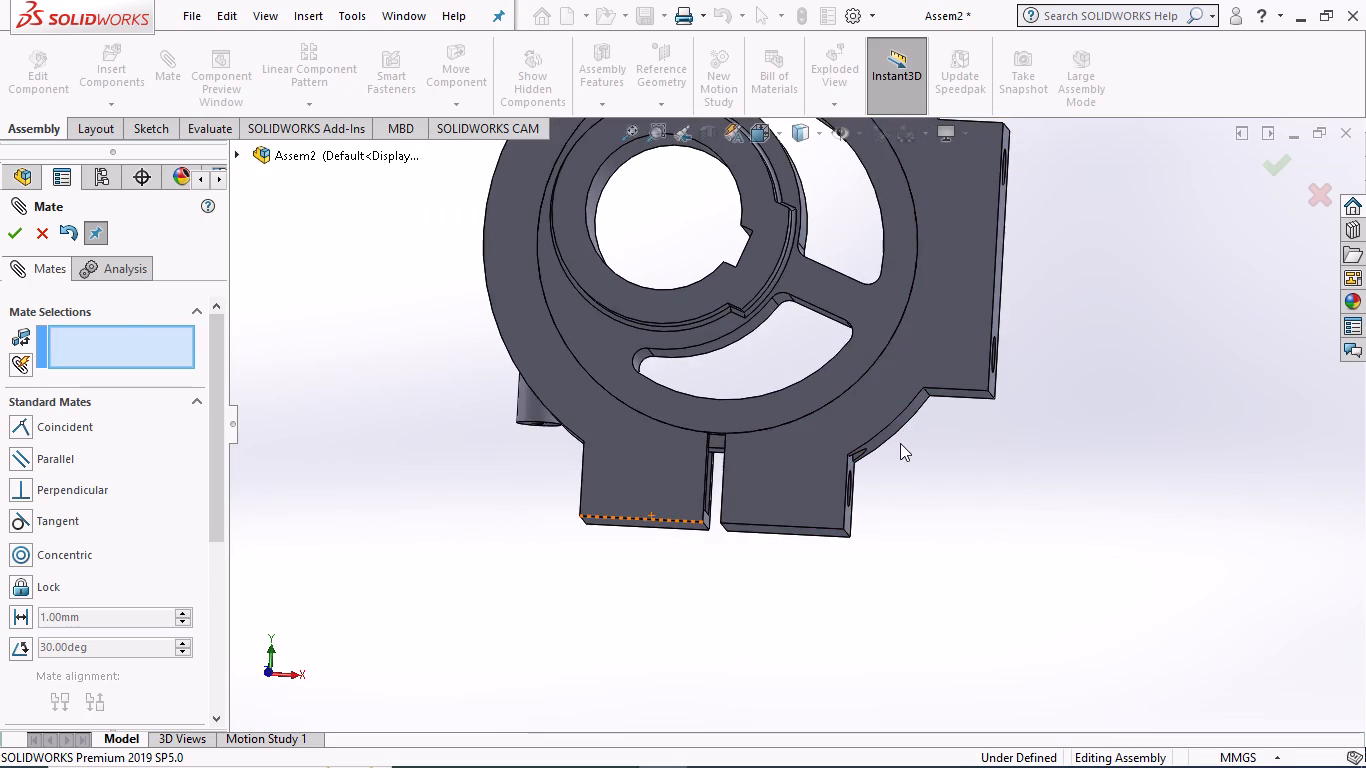
pyautogui.click(16, 234)
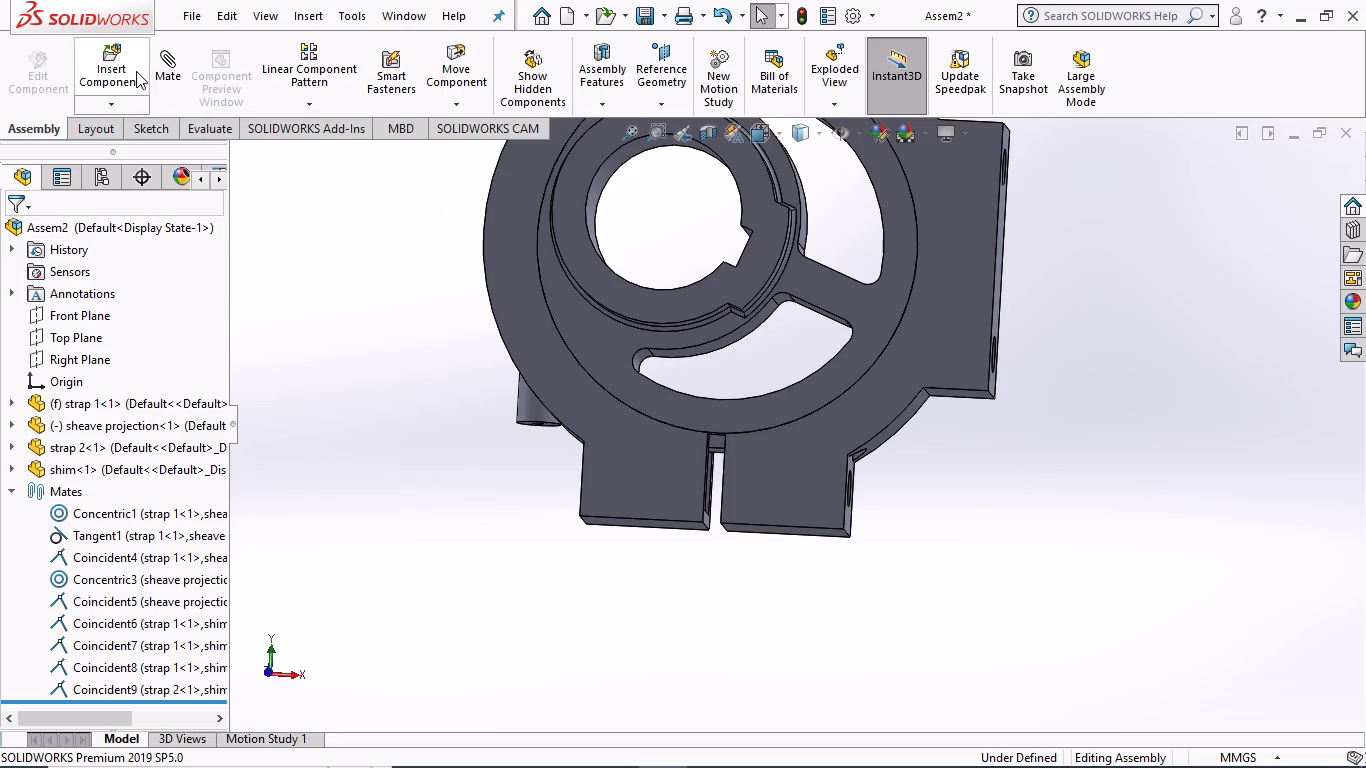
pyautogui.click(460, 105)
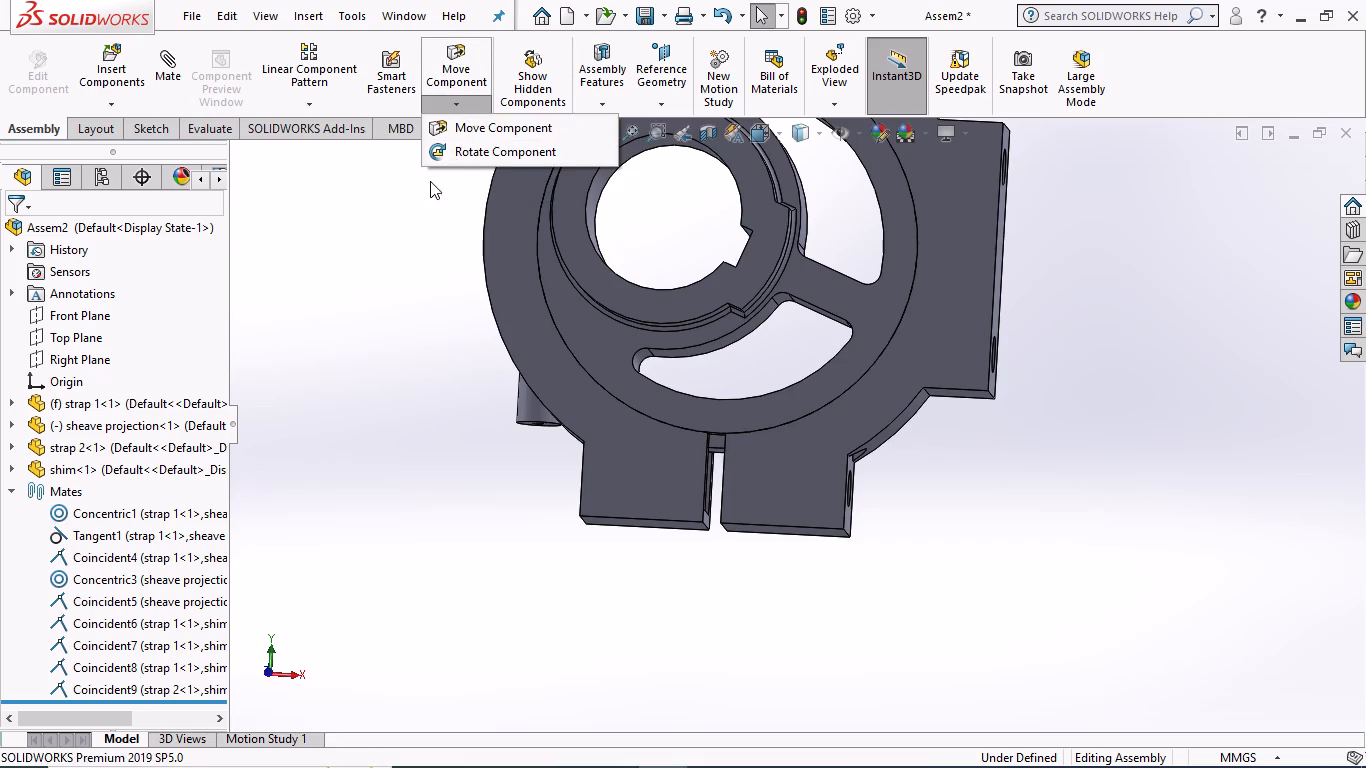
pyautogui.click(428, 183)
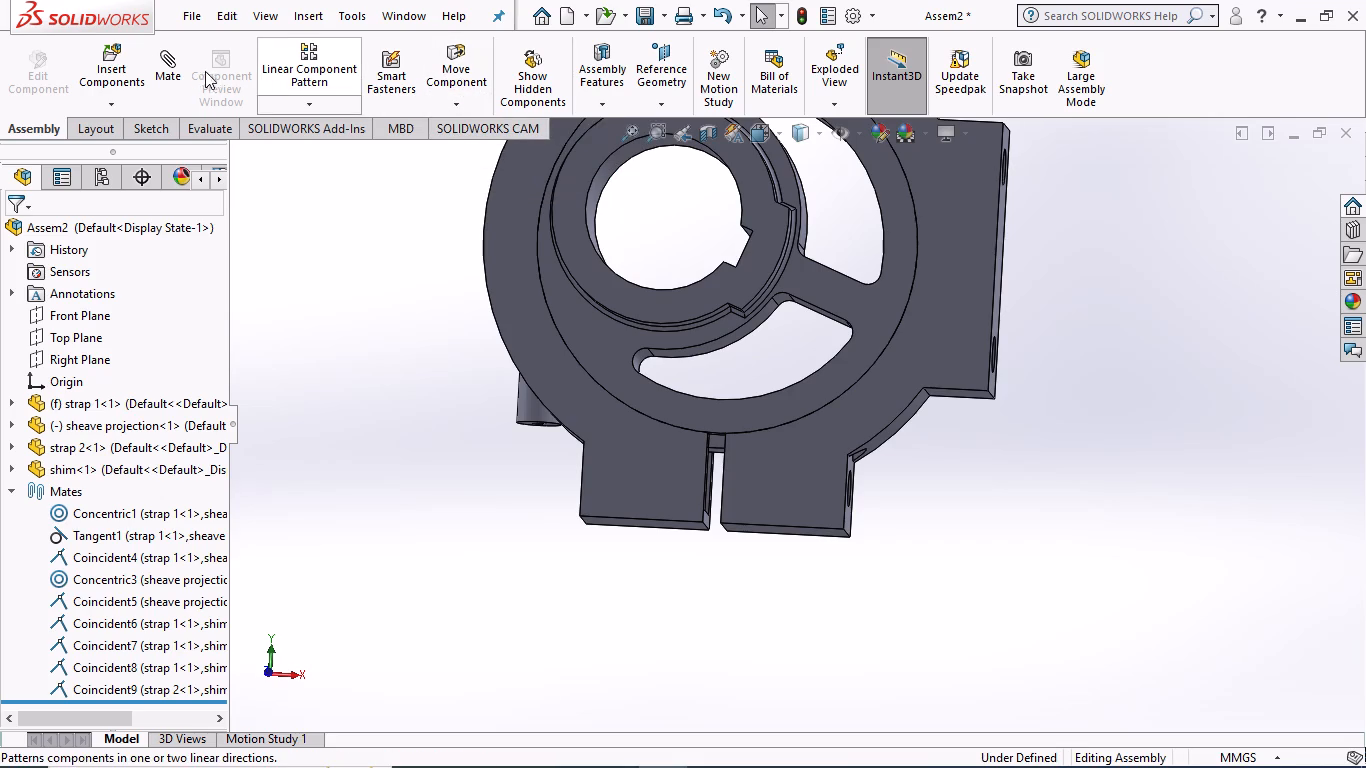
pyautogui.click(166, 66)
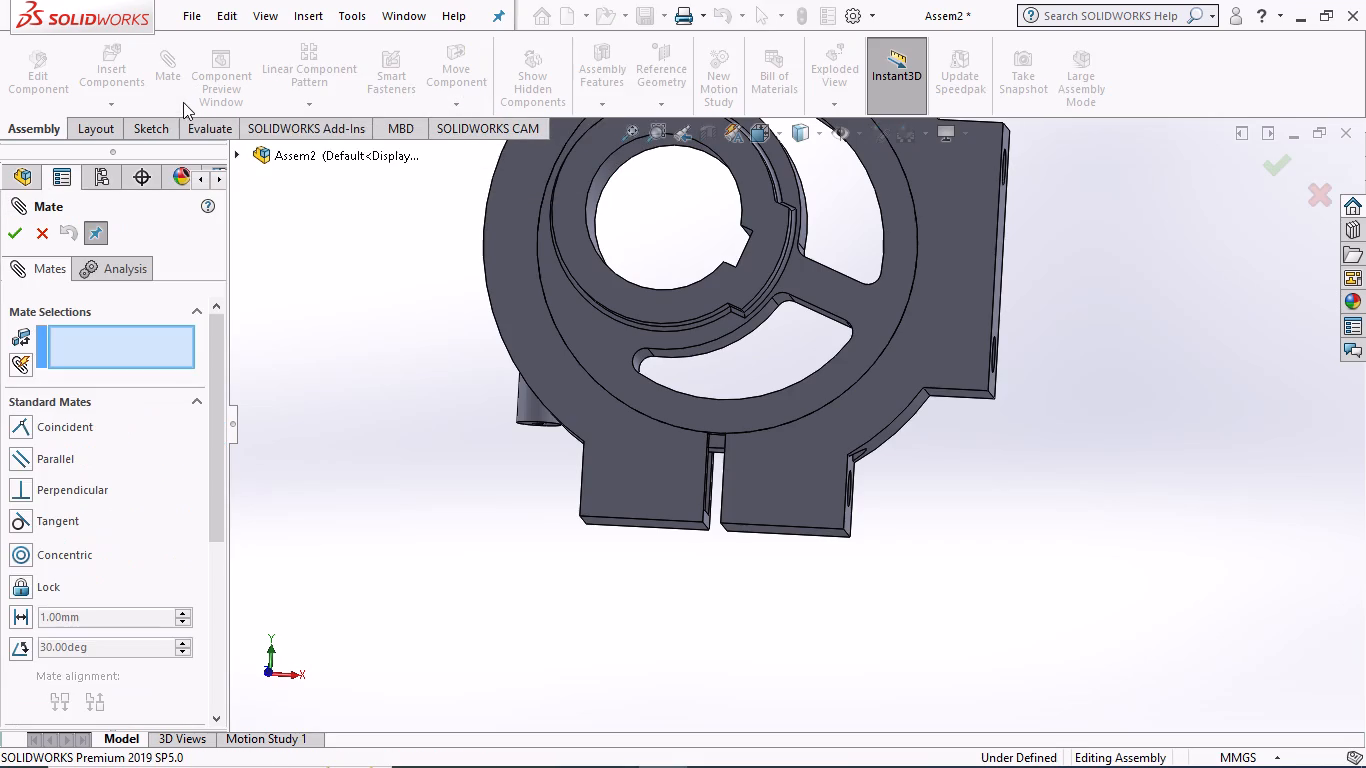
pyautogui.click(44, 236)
# Insert a second shim part from the assembly 2 folder and place it in free space beside the lower lugs.
pyautogui.click(106, 75)
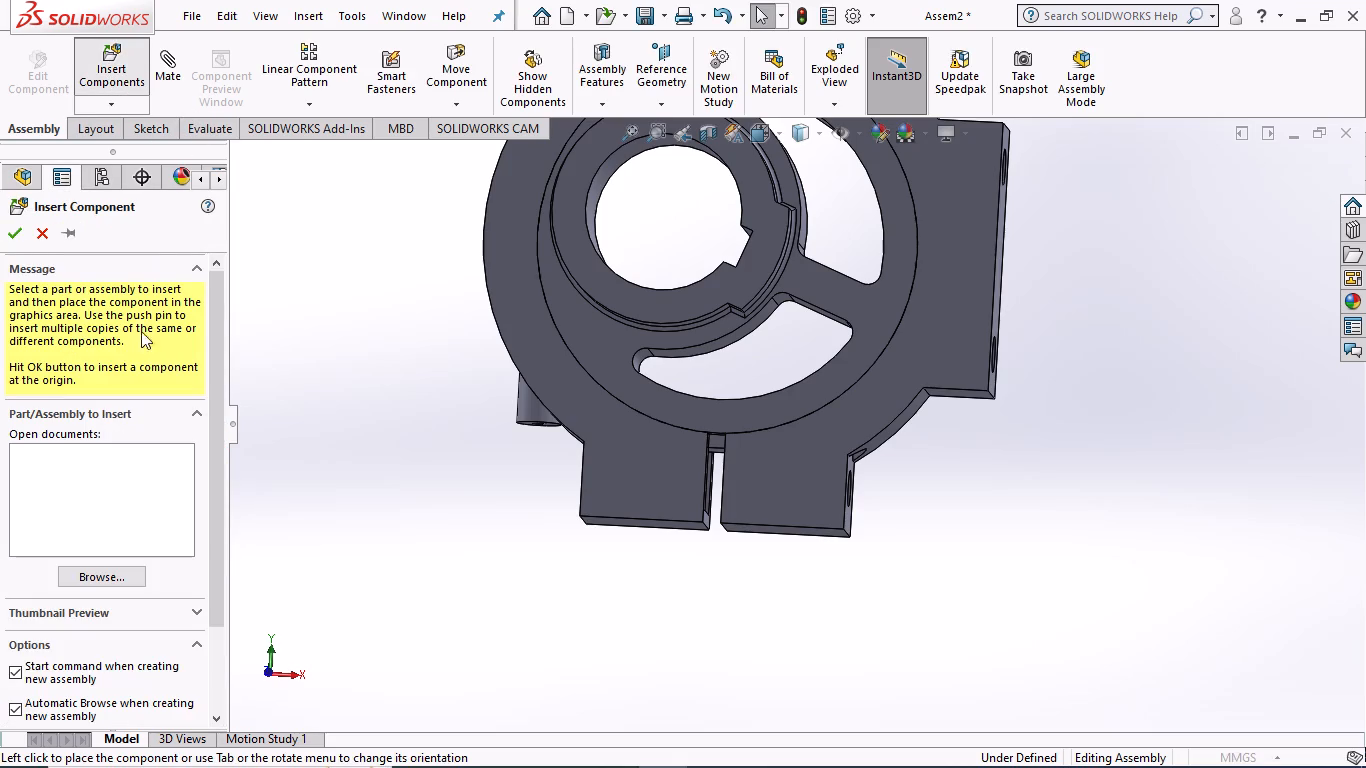
pyautogui.click(585, 302)
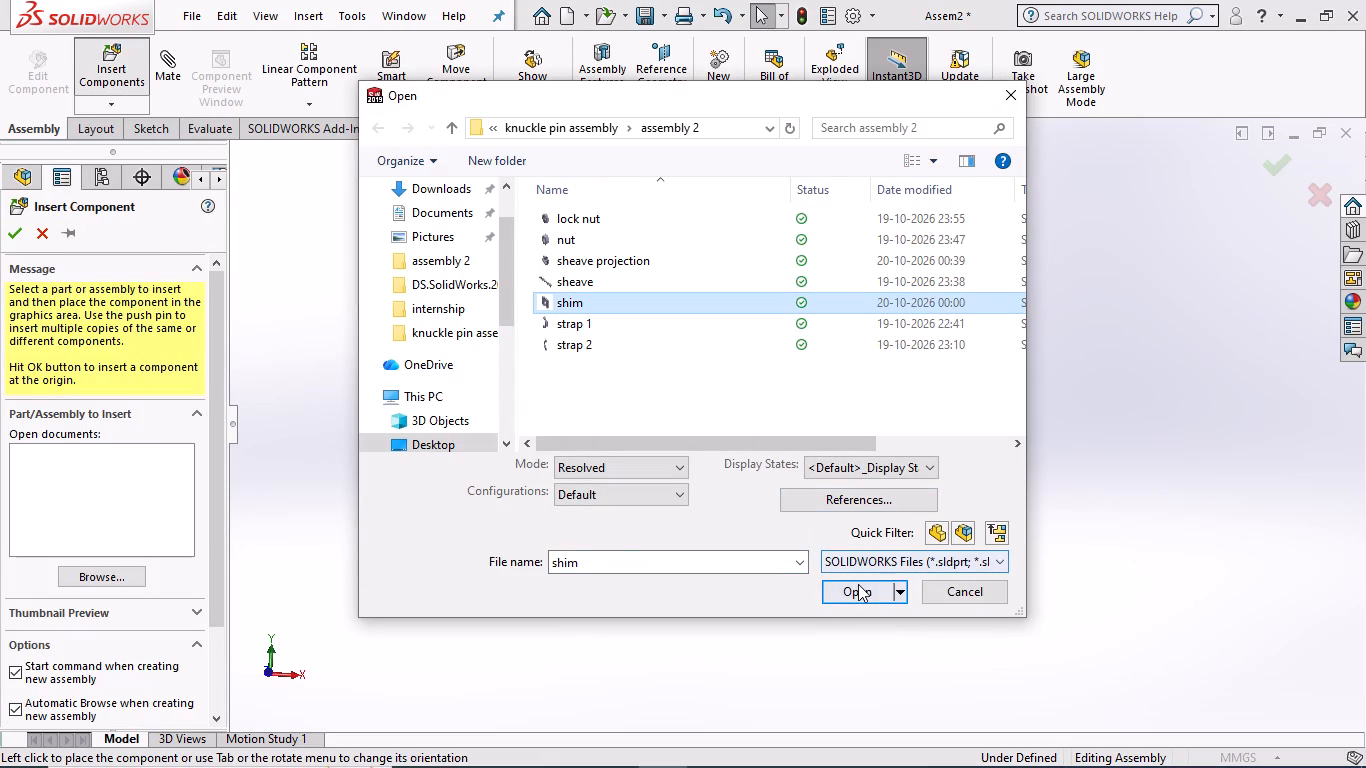
pyautogui.click(858, 584)
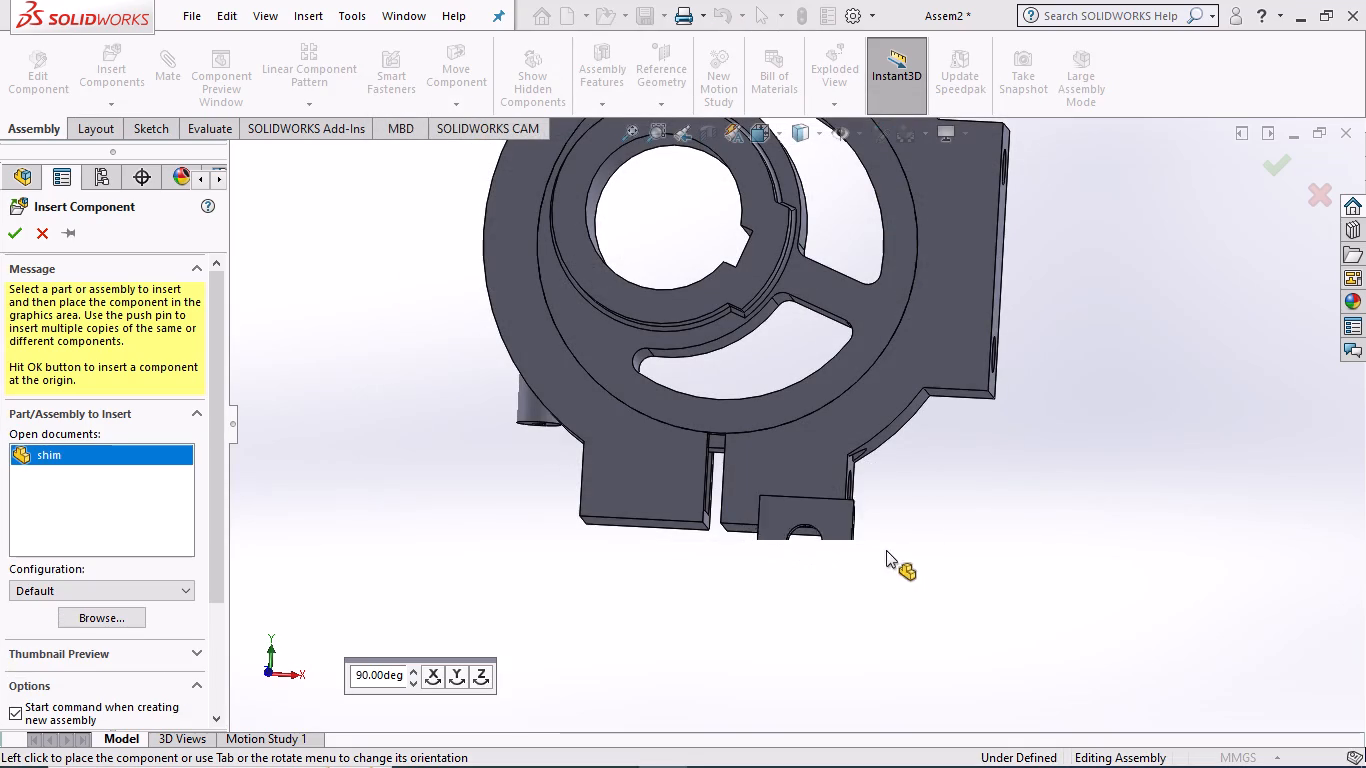
pyautogui.click(1017, 558)
# Add a coincident mate between the second shim's flat face with the hole and the gap-side face of strap 2's lower lug.
pyautogui.moveTo(833, 604); pyautogui.dragTo(849, 599, button='middle')
pyautogui.scroll(4, 849, 599)
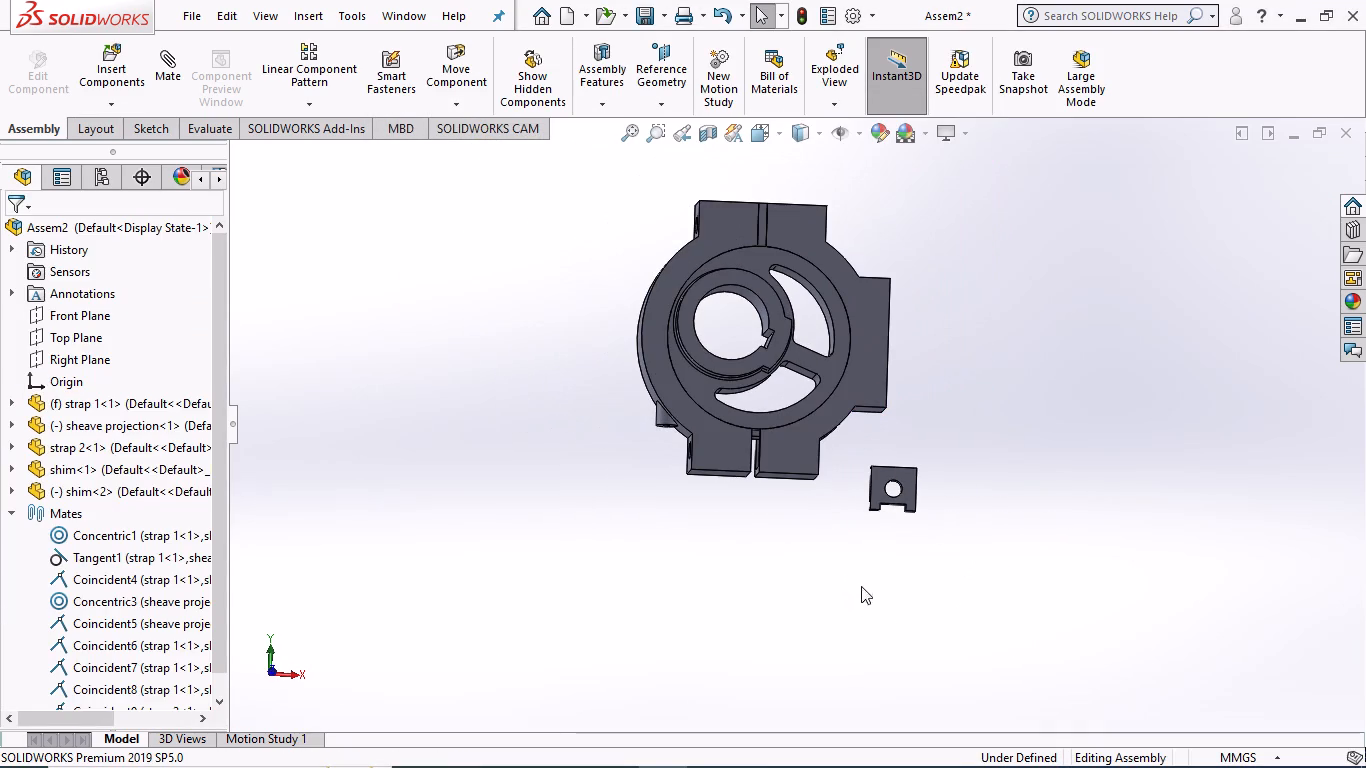
pyautogui.moveTo(877, 571); pyautogui.dragTo(867, 523, button='middle')
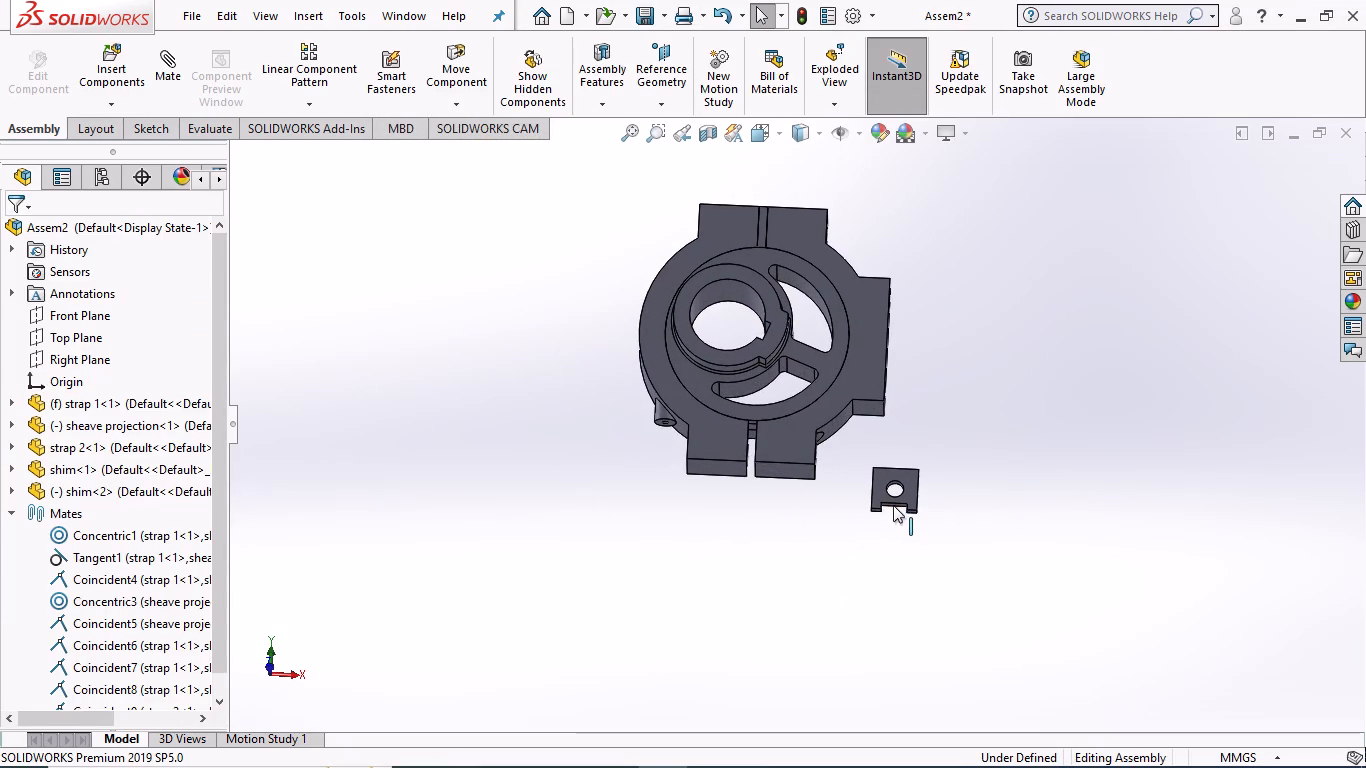
pyautogui.scroll(5, 629, 503)
pyautogui.click(163, 63)
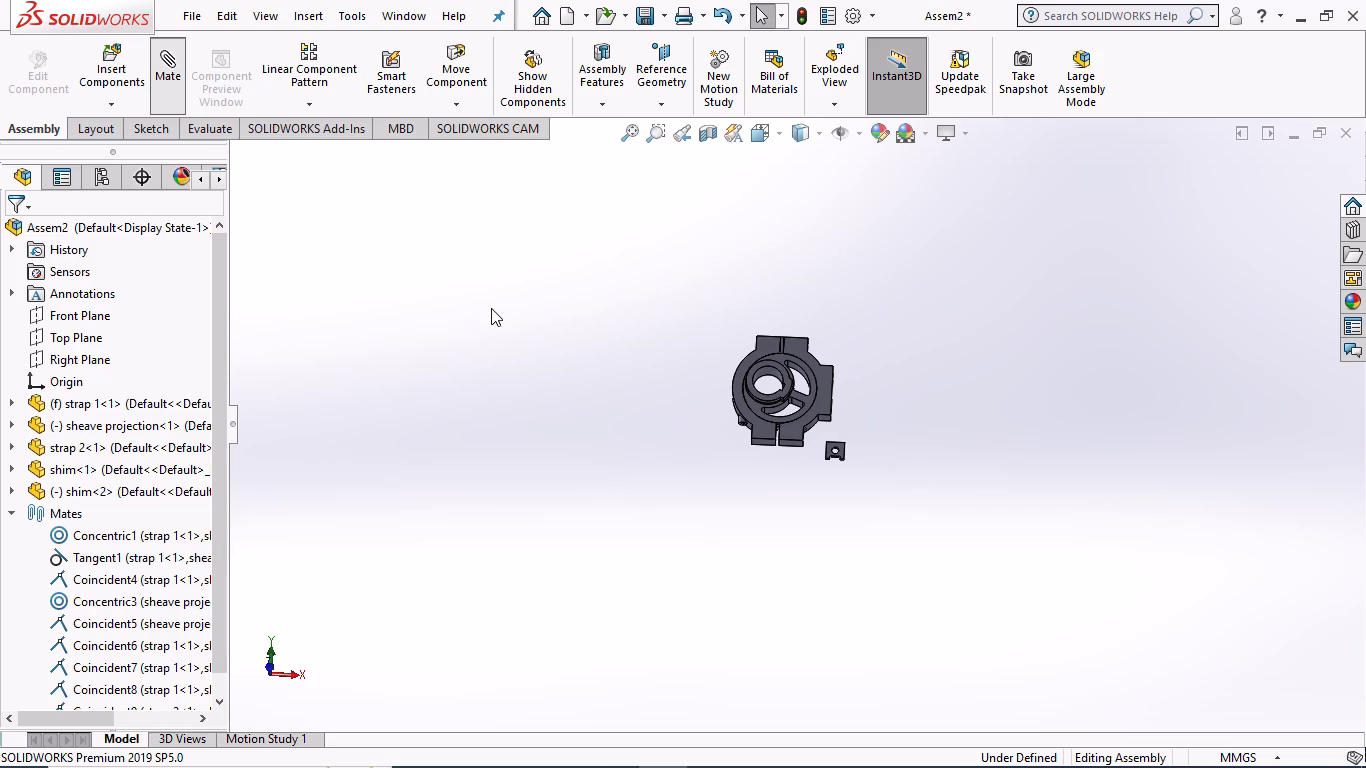
pyautogui.scroll(-7, 491, 308)
pyautogui.scroll(-5, 763, 370)
pyautogui.scroll(-2, 938, 400)
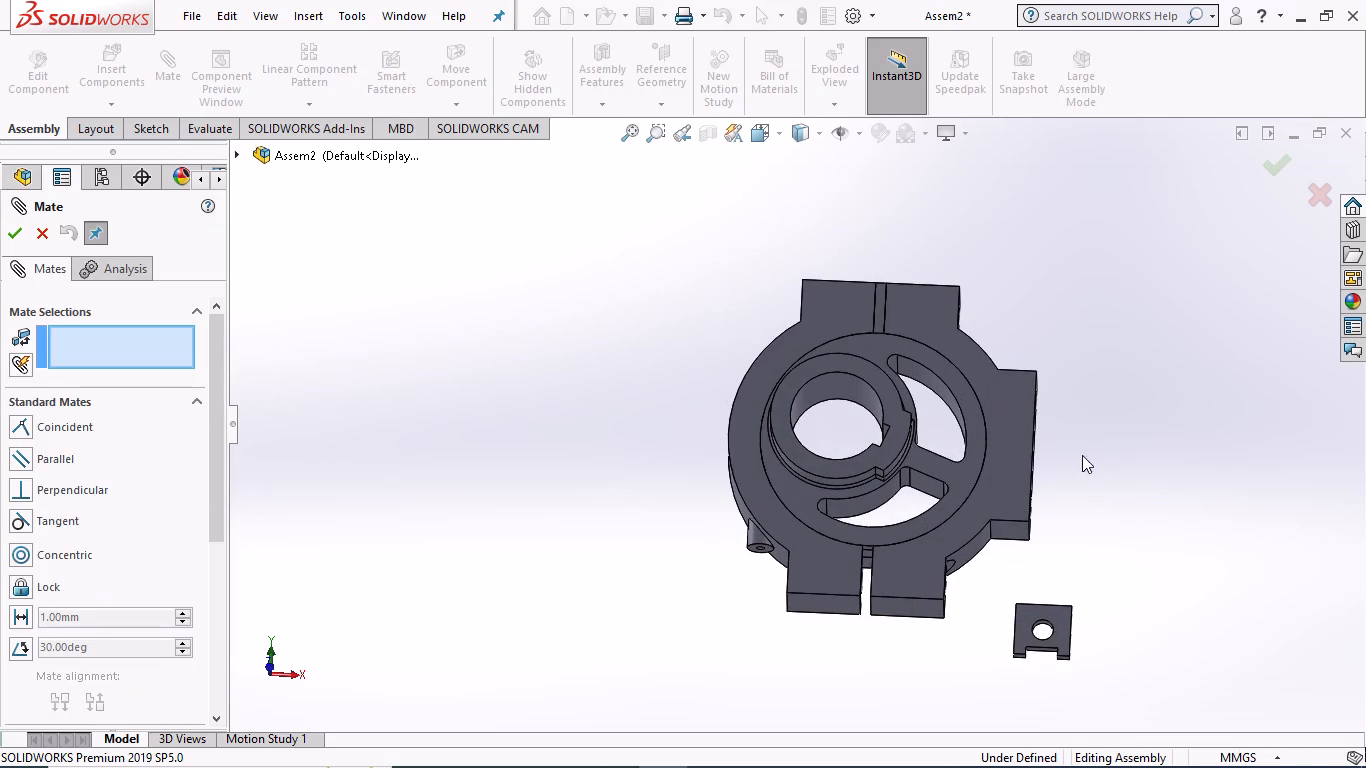
pyautogui.scroll(-3, 1092, 459)
pyautogui.scroll(3, 972, 565)
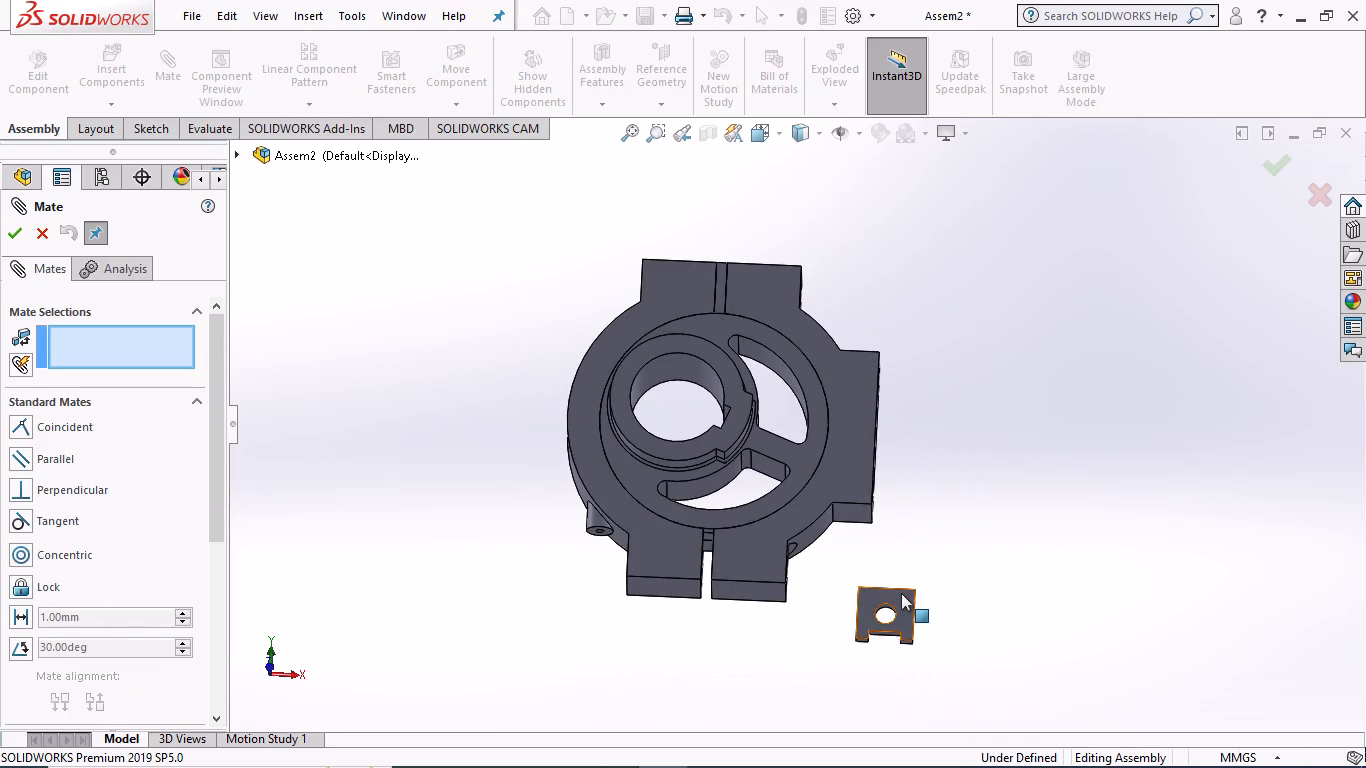
pyautogui.click(901, 595)
pyautogui.scroll(-3, 739, 575)
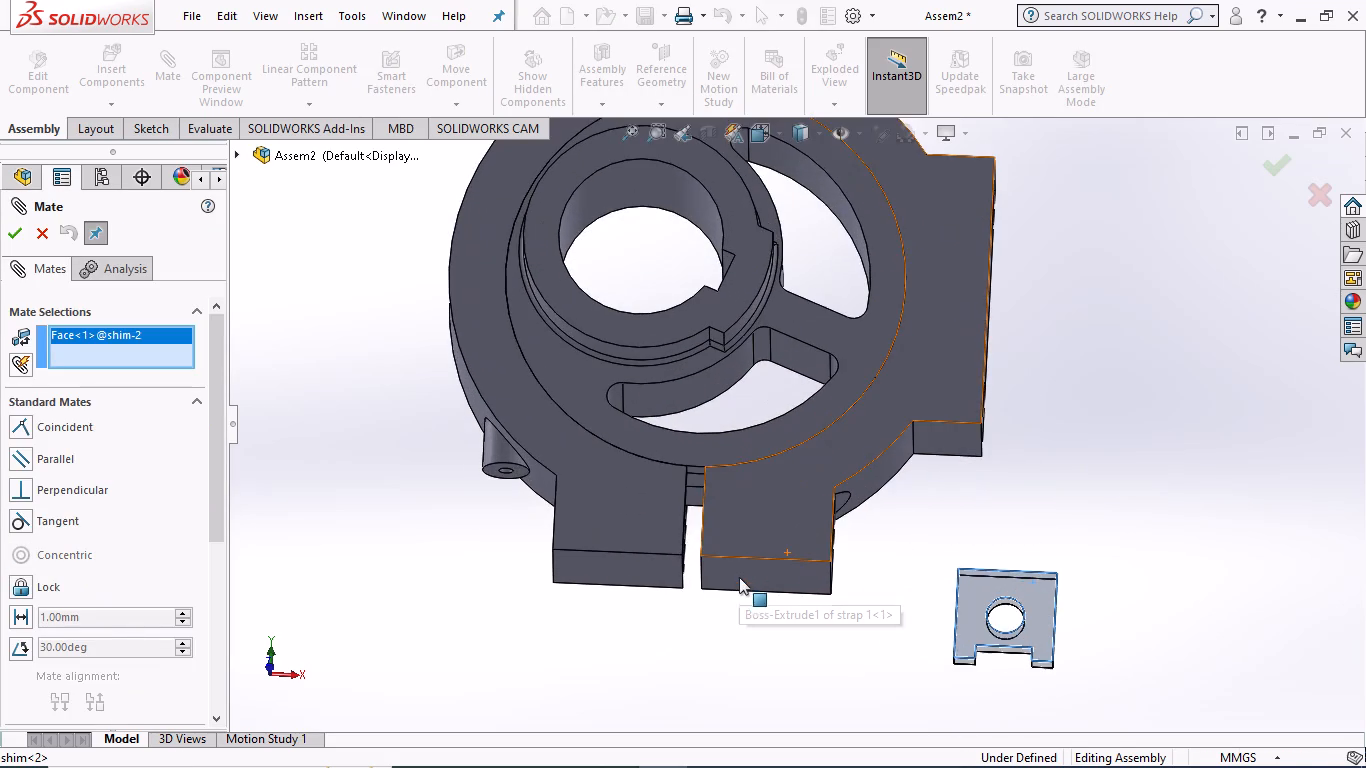
pyautogui.scroll(-1, 720, 595)
pyautogui.moveTo(664, 512); pyautogui.dragTo(629, 507, button='middle')
pyautogui.scroll(1, 627, 507)
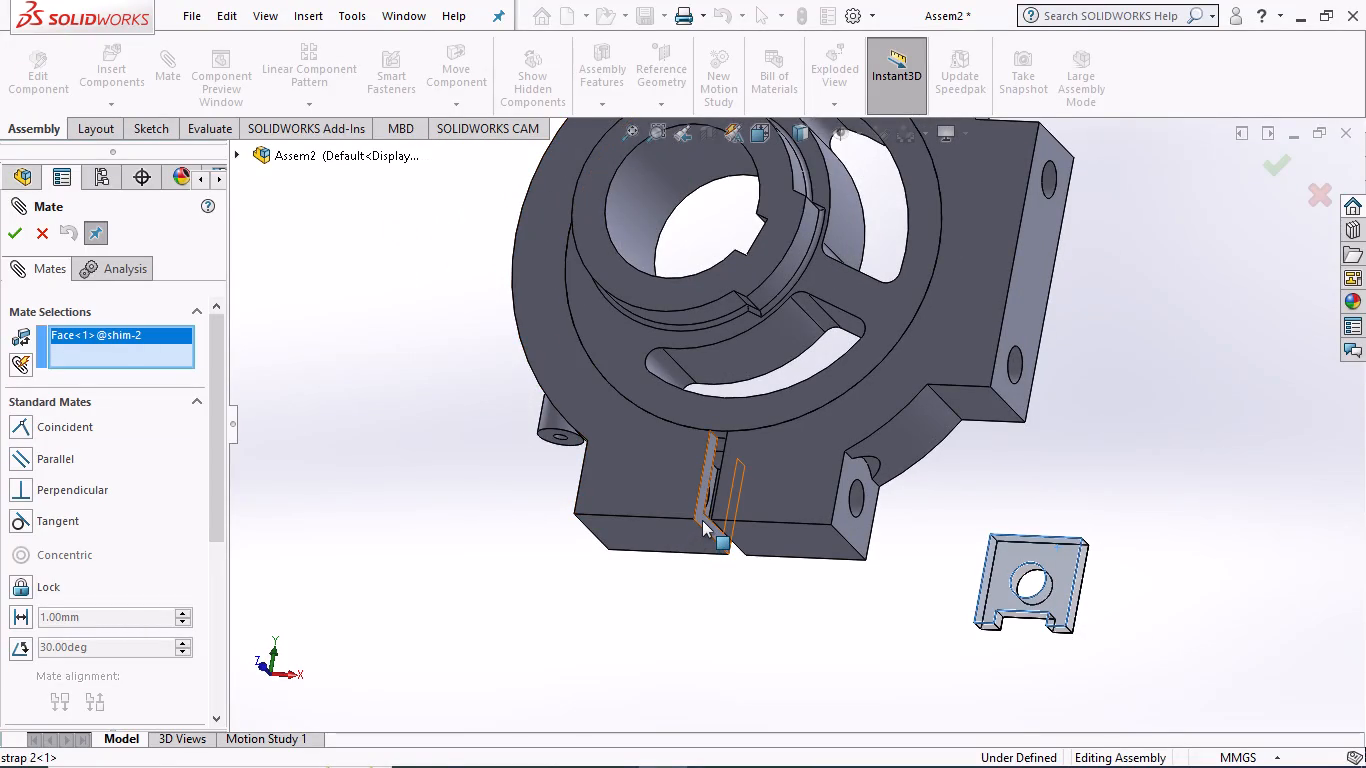
pyautogui.click(702, 520)
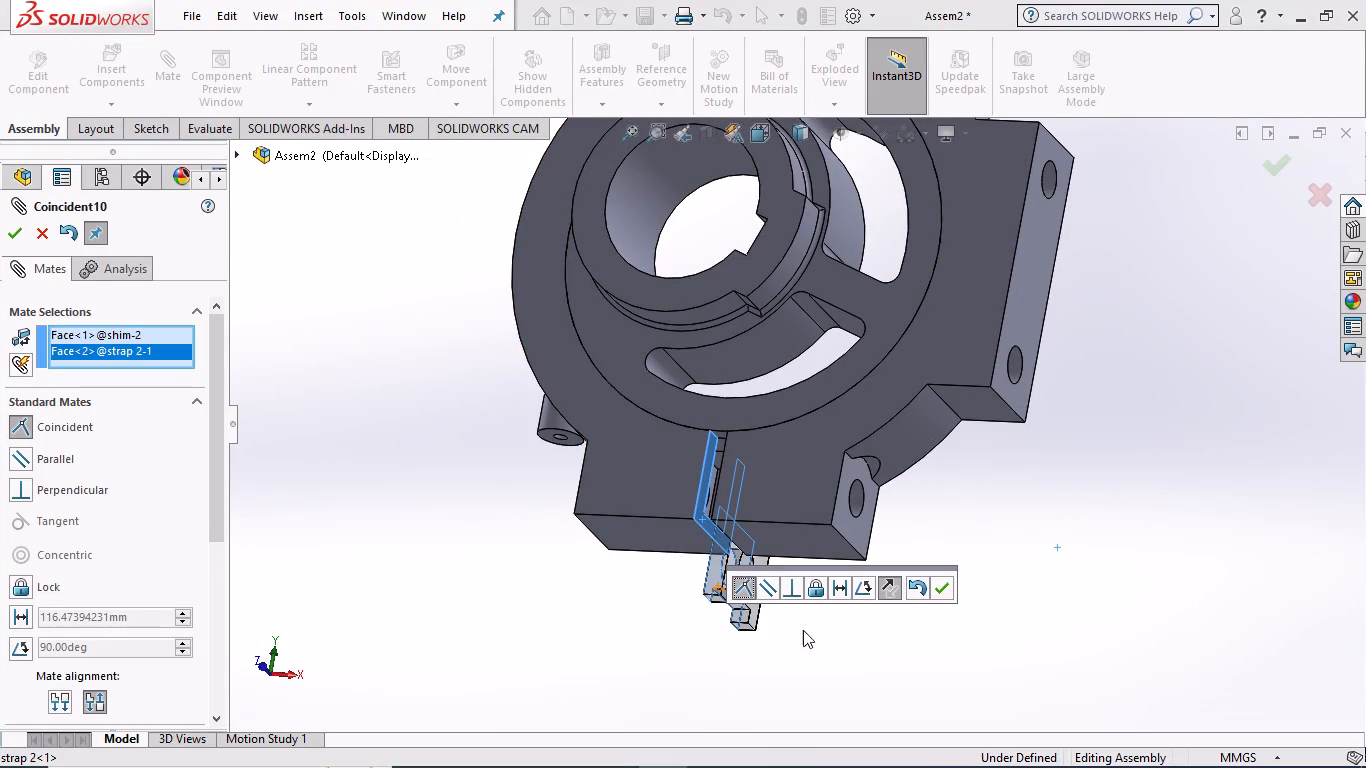
pyautogui.click(940, 589)
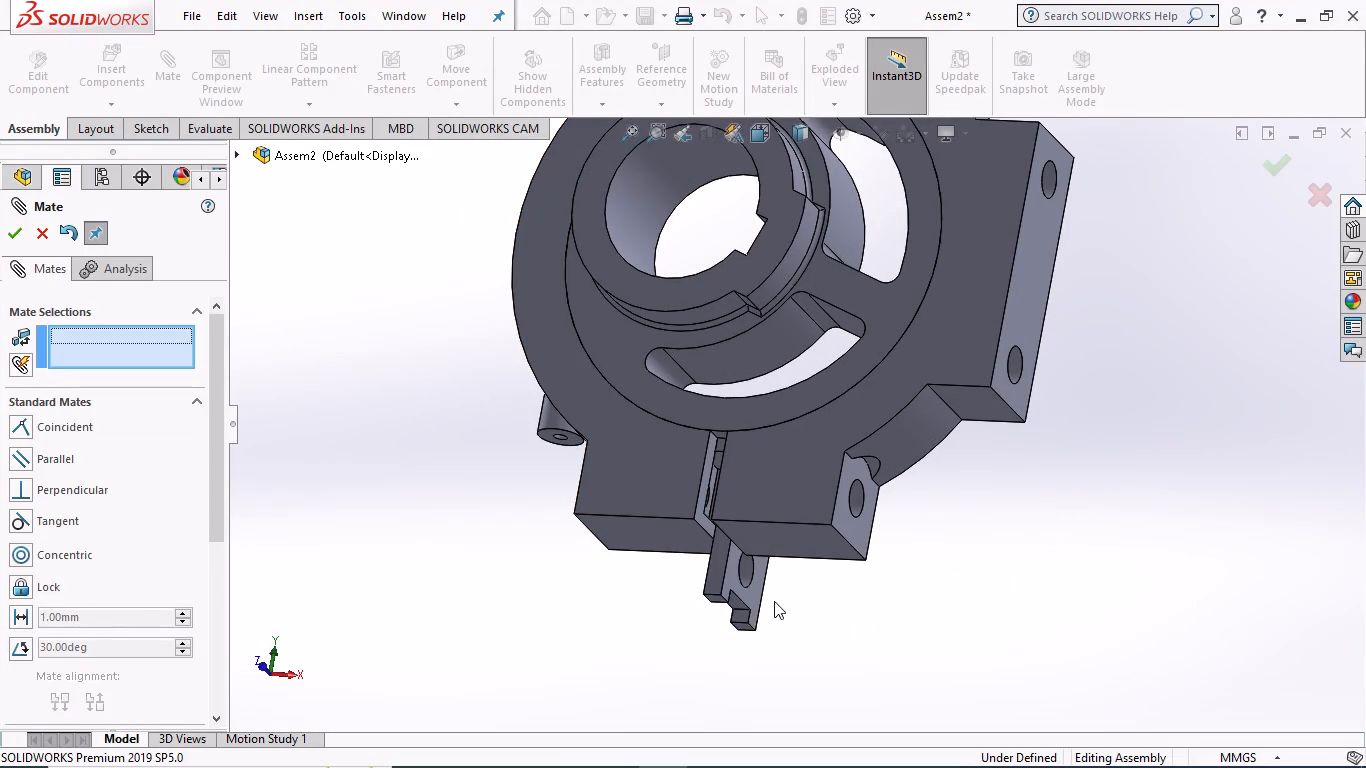
# Add a tangent mate between the second shim's notched-end face and the sheave projection's outer cylindrical face.
pyautogui.click(717, 600)
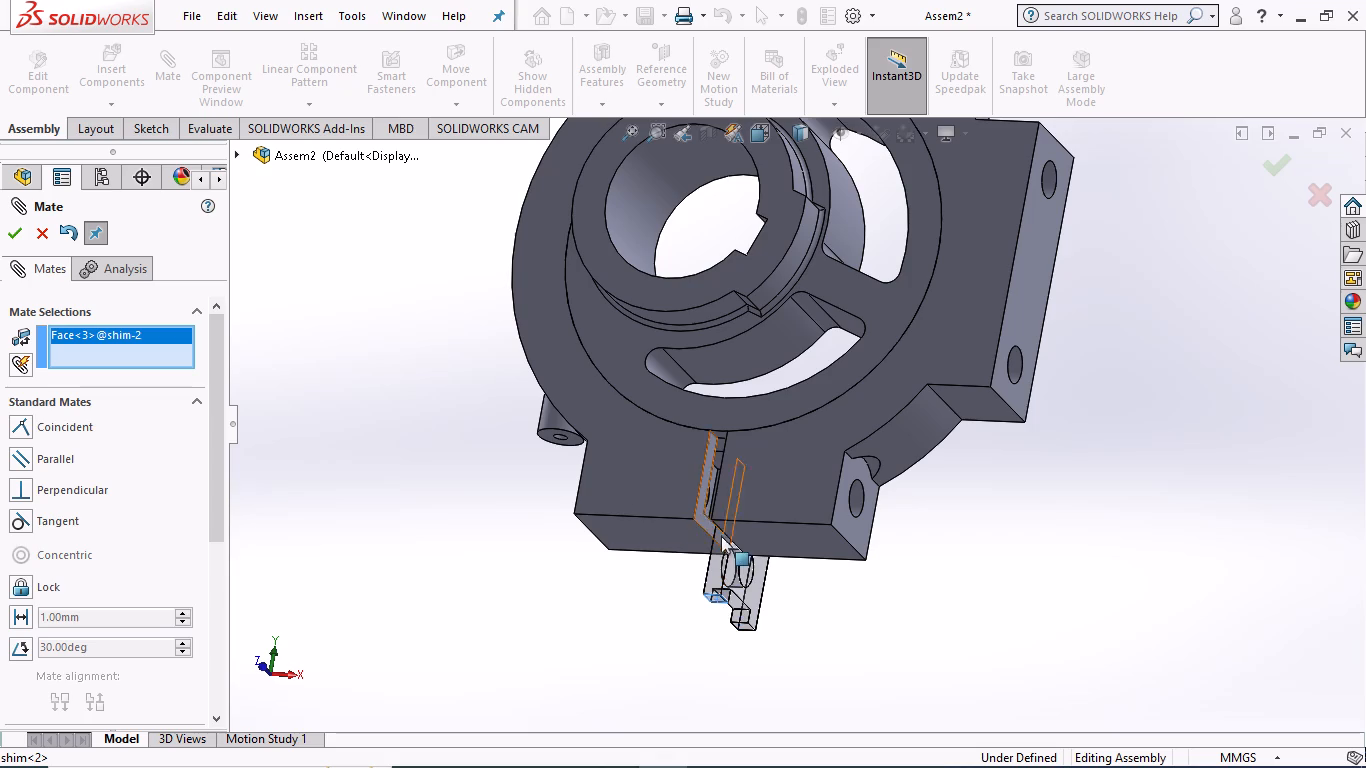
pyautogui.click(720, 435)
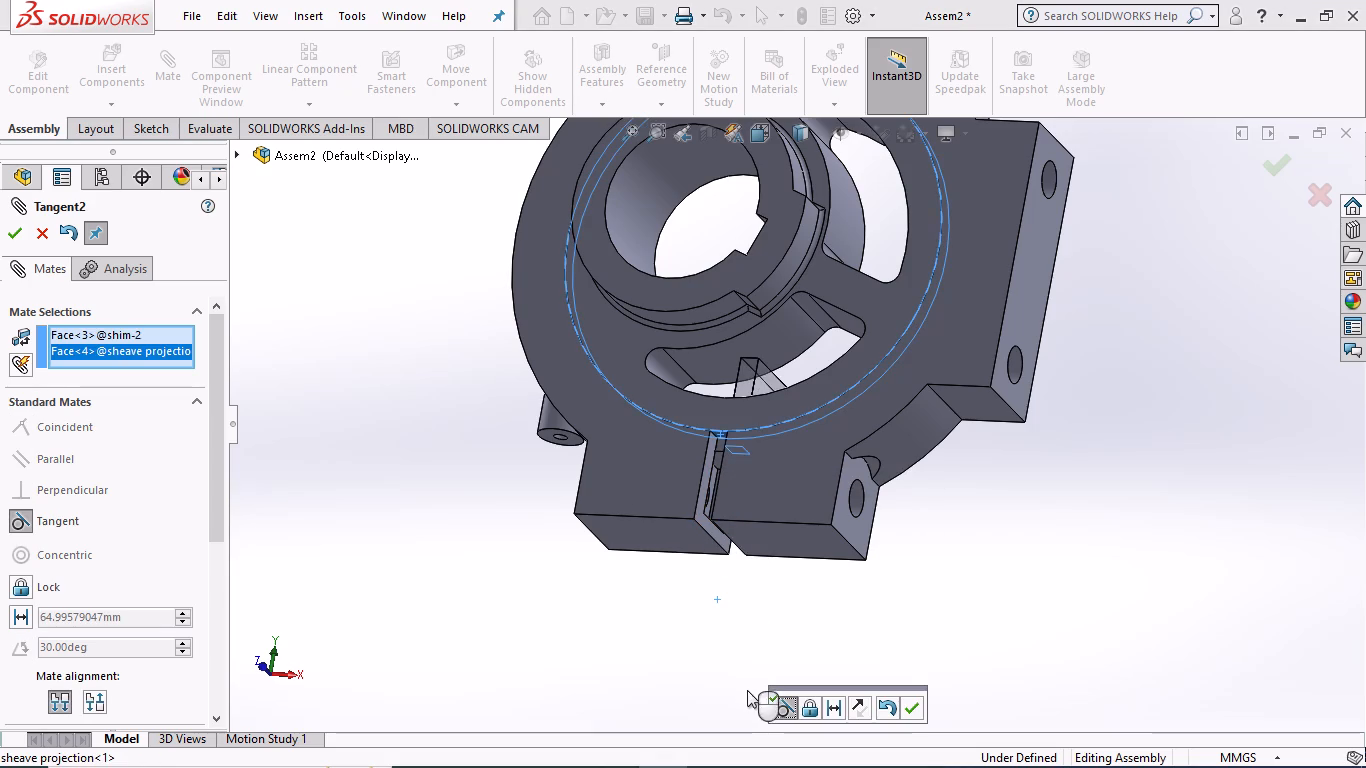
pyautogui.click(914, 711)
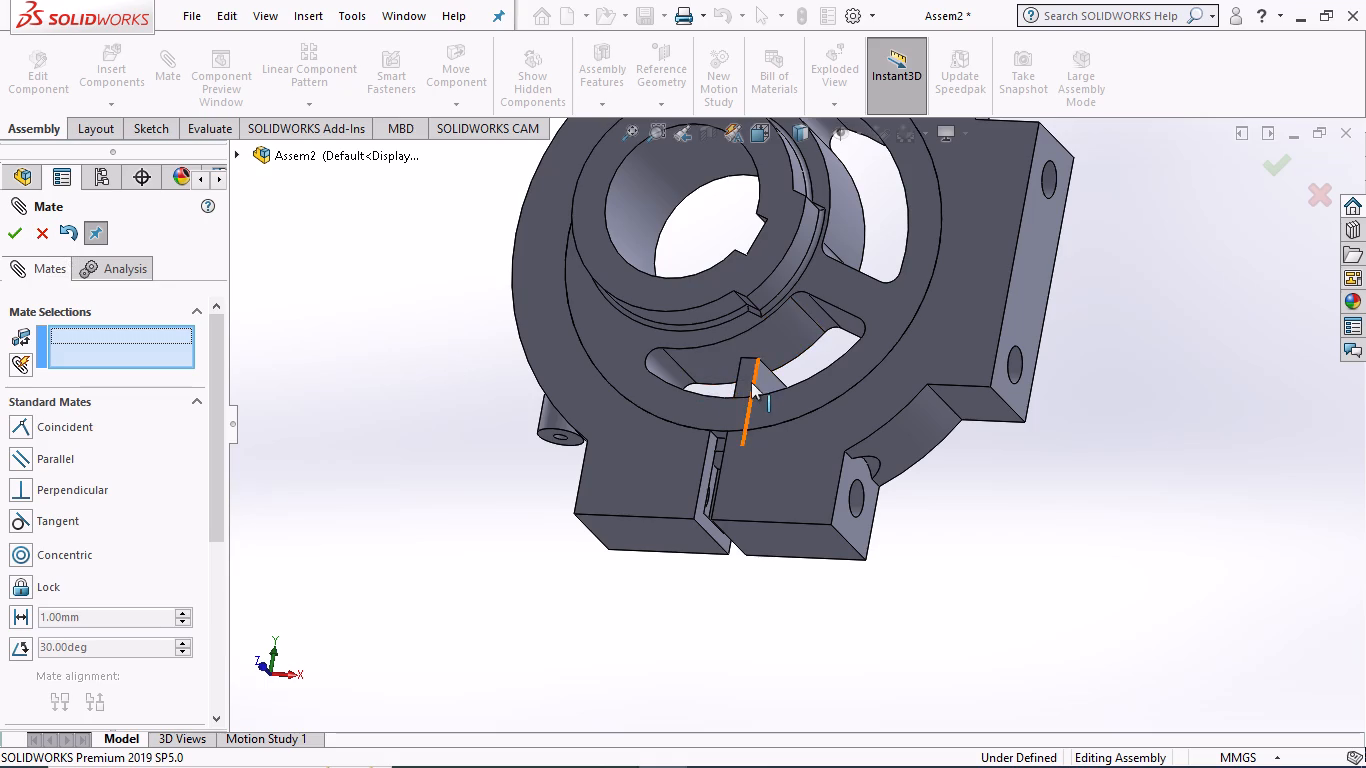
# Move the second shim out from behind the lower lugs to beside the strap's outer rim, and finish the mating command.
pyautogui.moveTo(763, 373); pyautogui.dragTo(755, 398, button='middle')
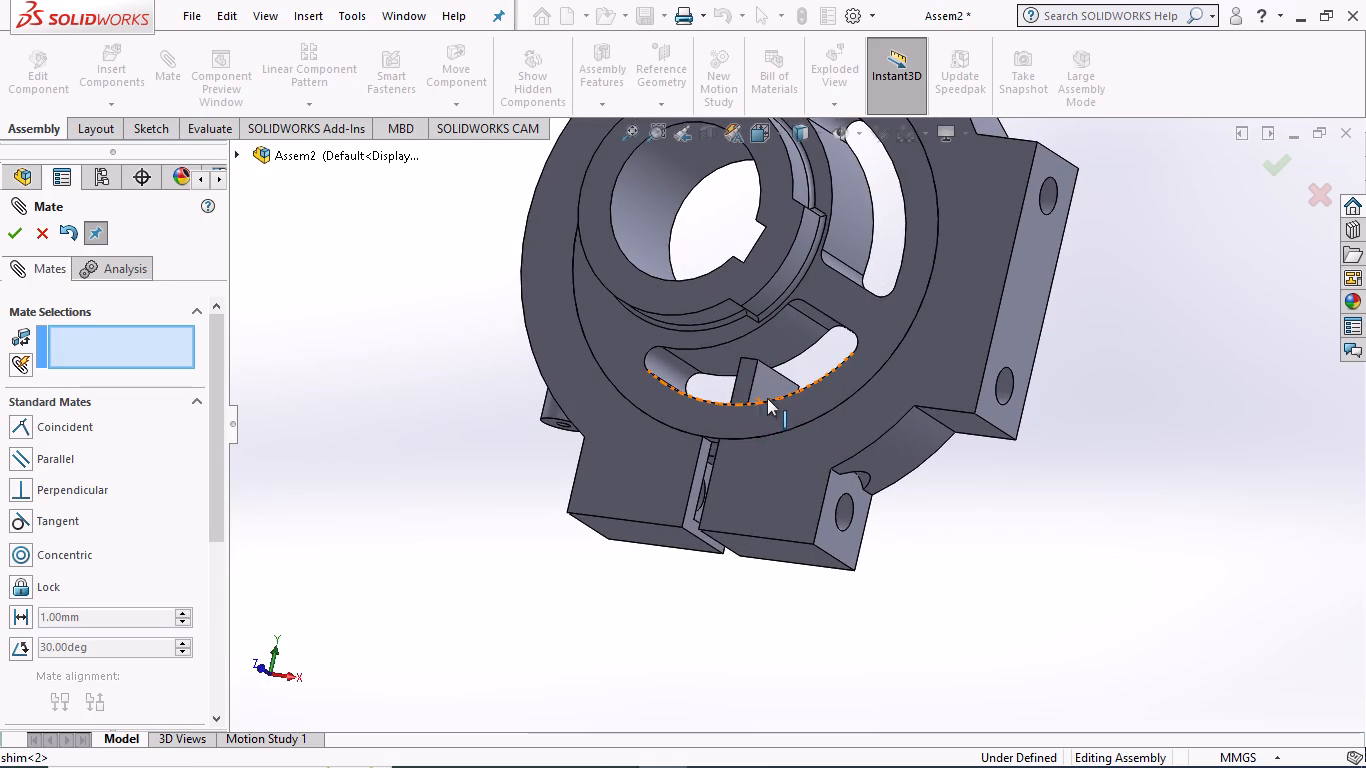
pyautogui.moveTo(762, 381); pyautogui.dragTo(630, 469)
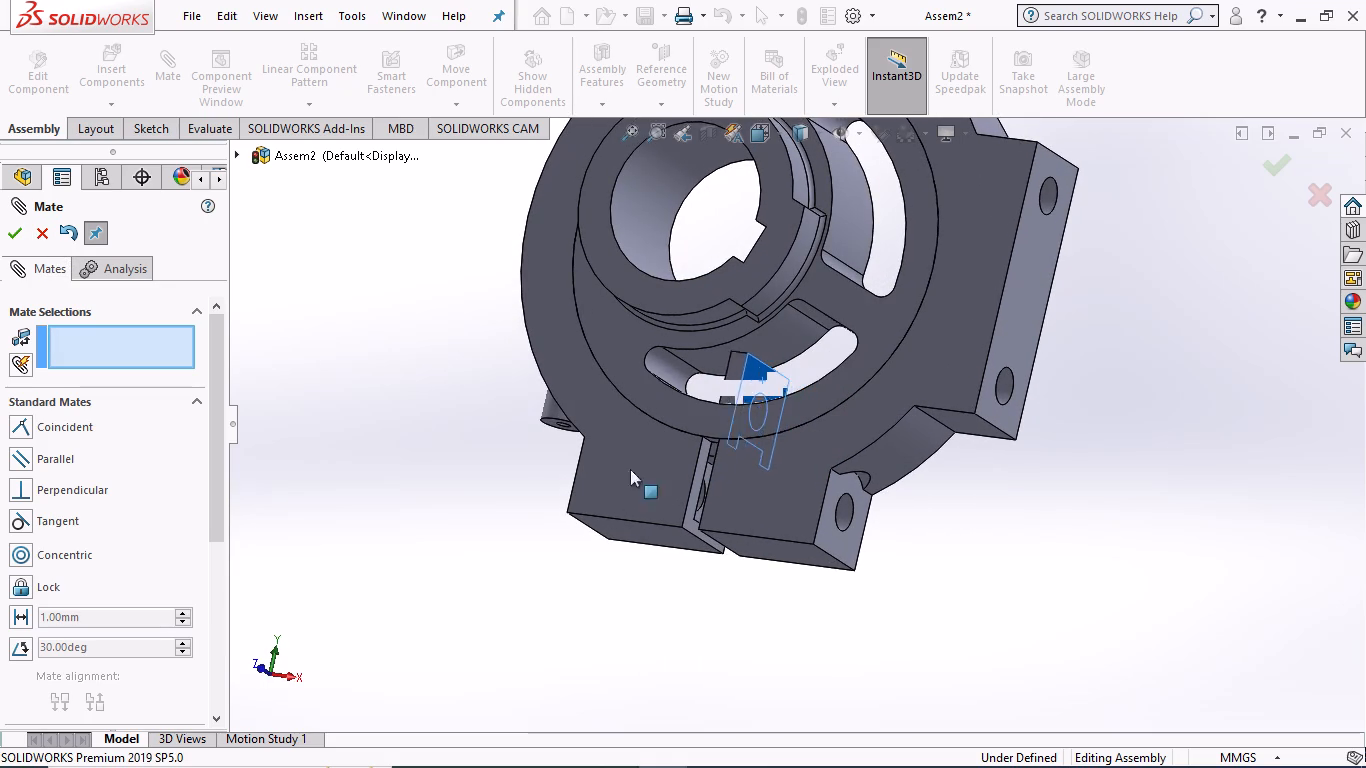
pyautogui.moveTo(630, 469); pyautogui.dragTo(419, 436)
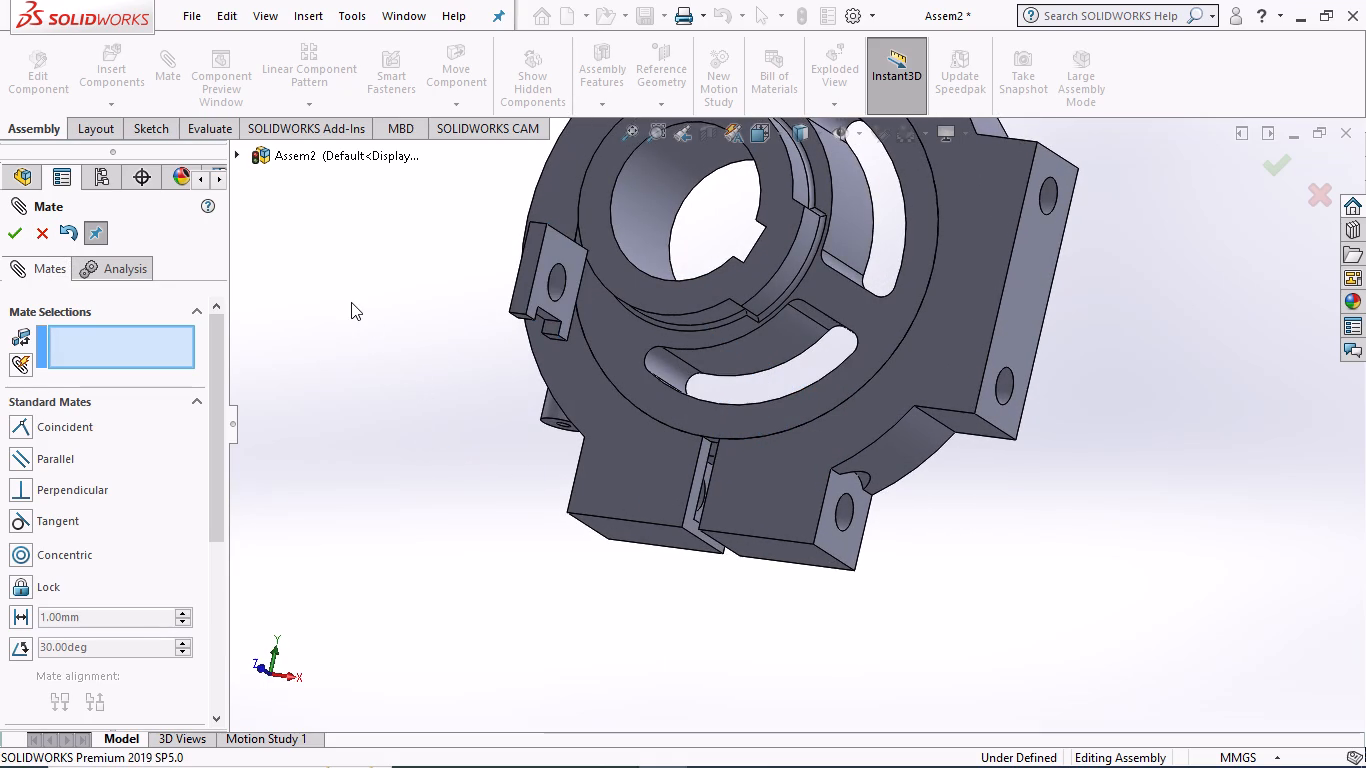
pyautogui.click(47, 230)
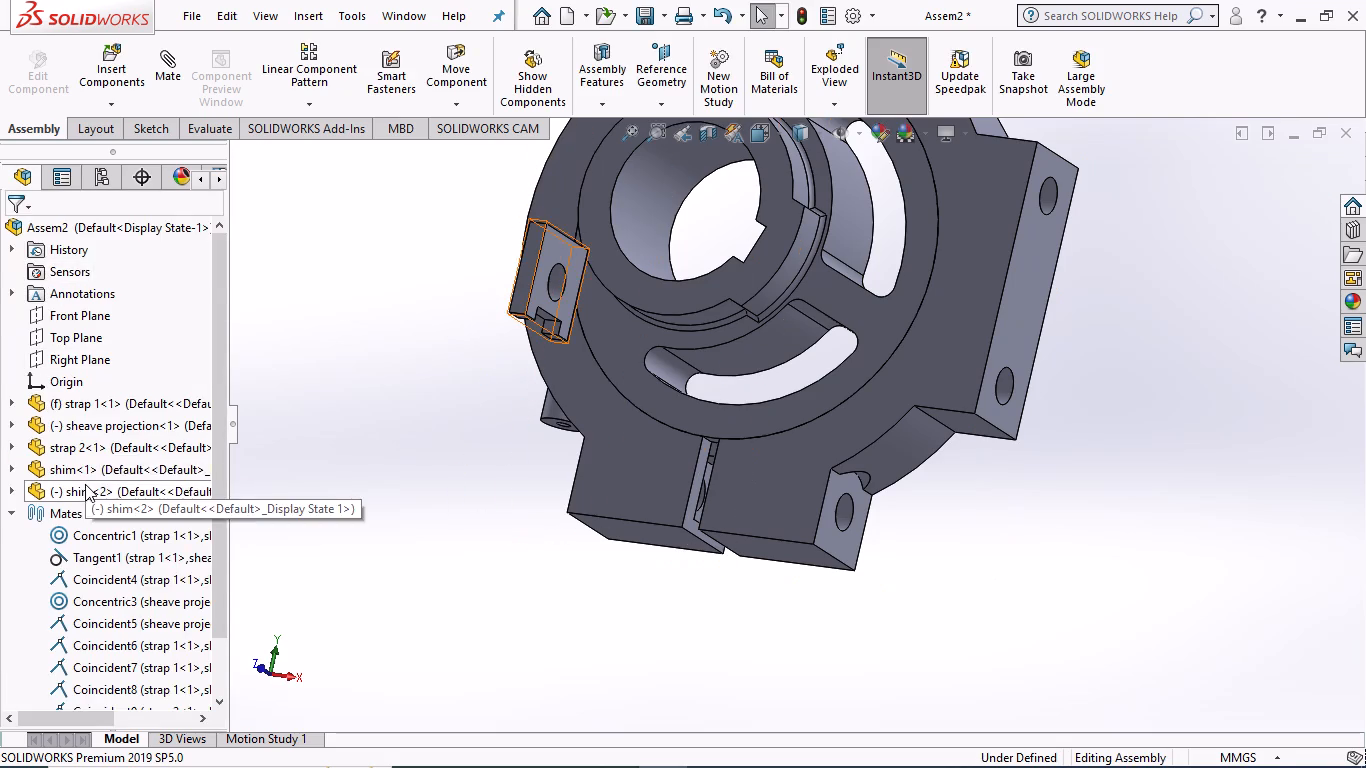
# Delete the tangent mate between the sheave projection and the second shim, Tangent2.
pyautogui.scroll(-6, 86, 486)
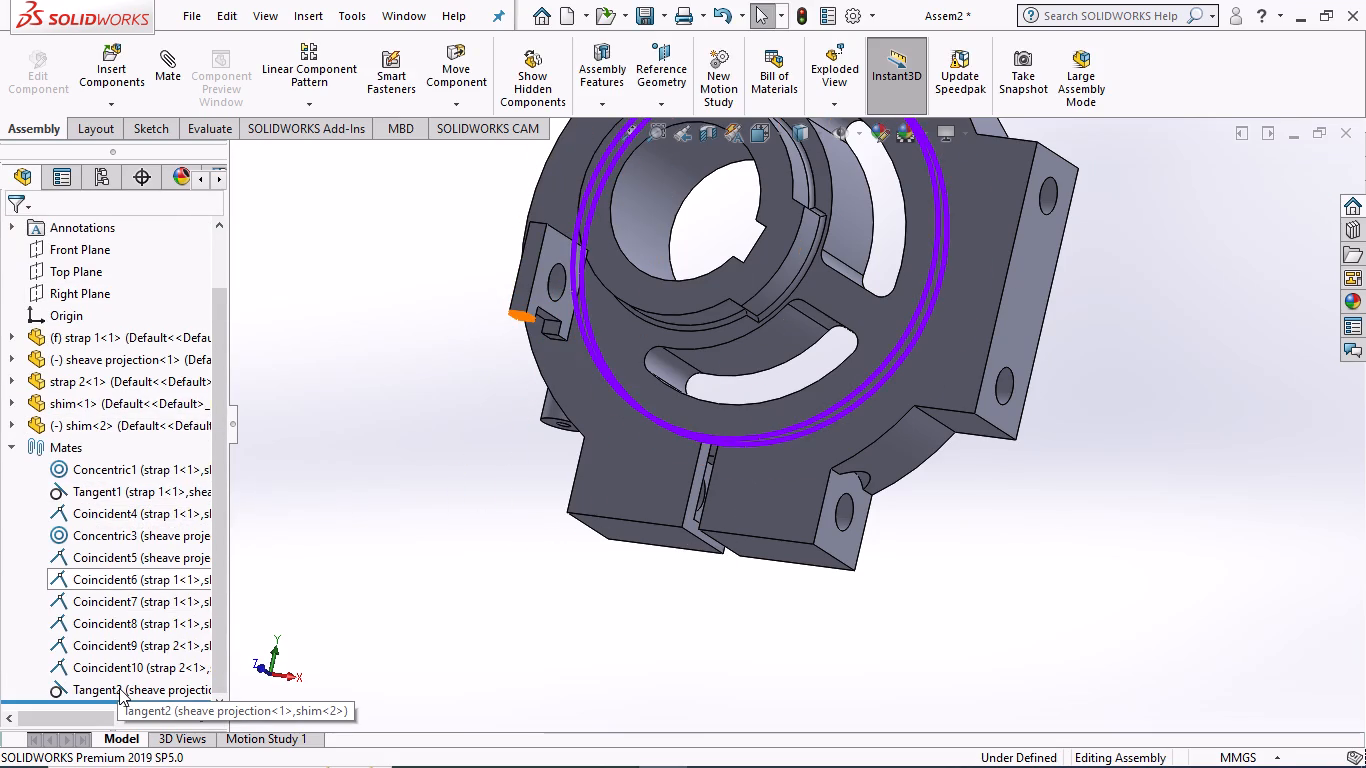
pyautogui.click(119, 688)
pyautogui.rightClick(119, 687)
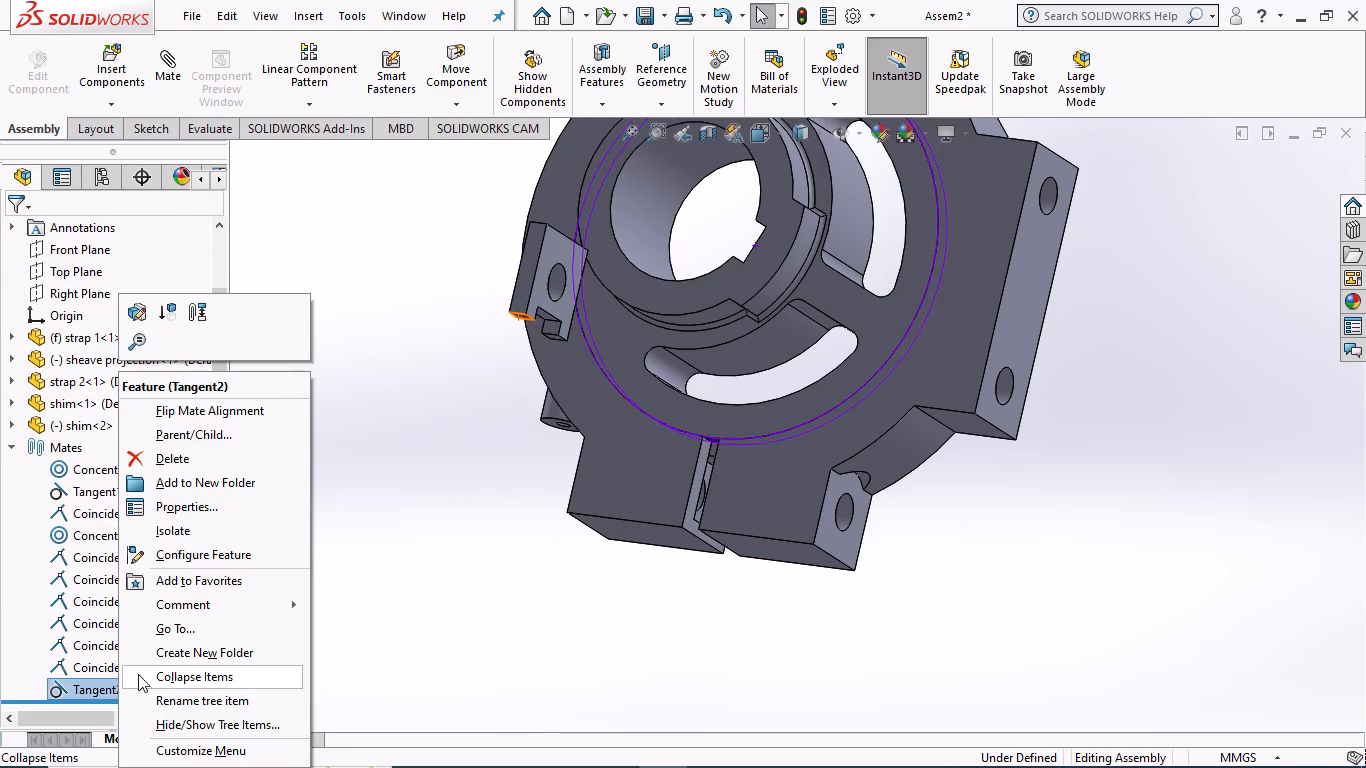
pyautogui.click(176, 461)
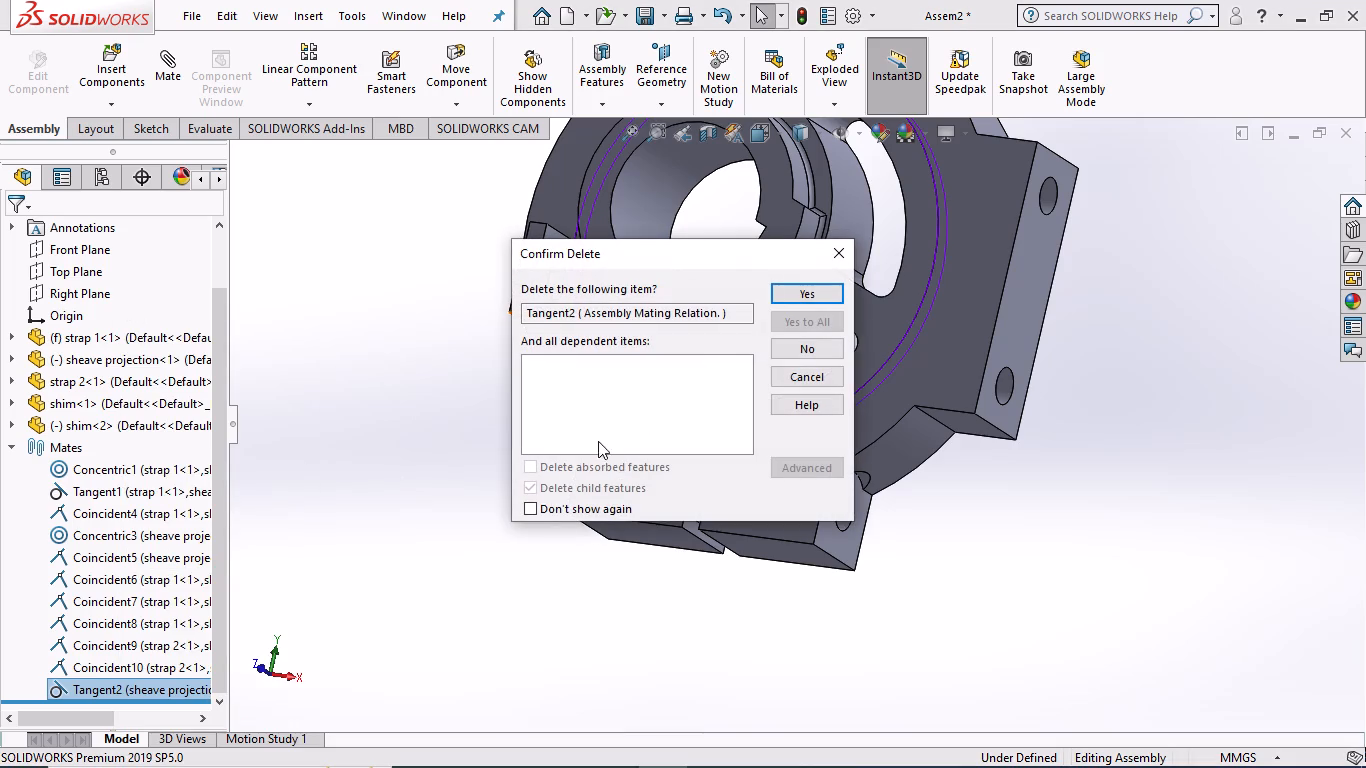
pyautogui.click(836, 285)
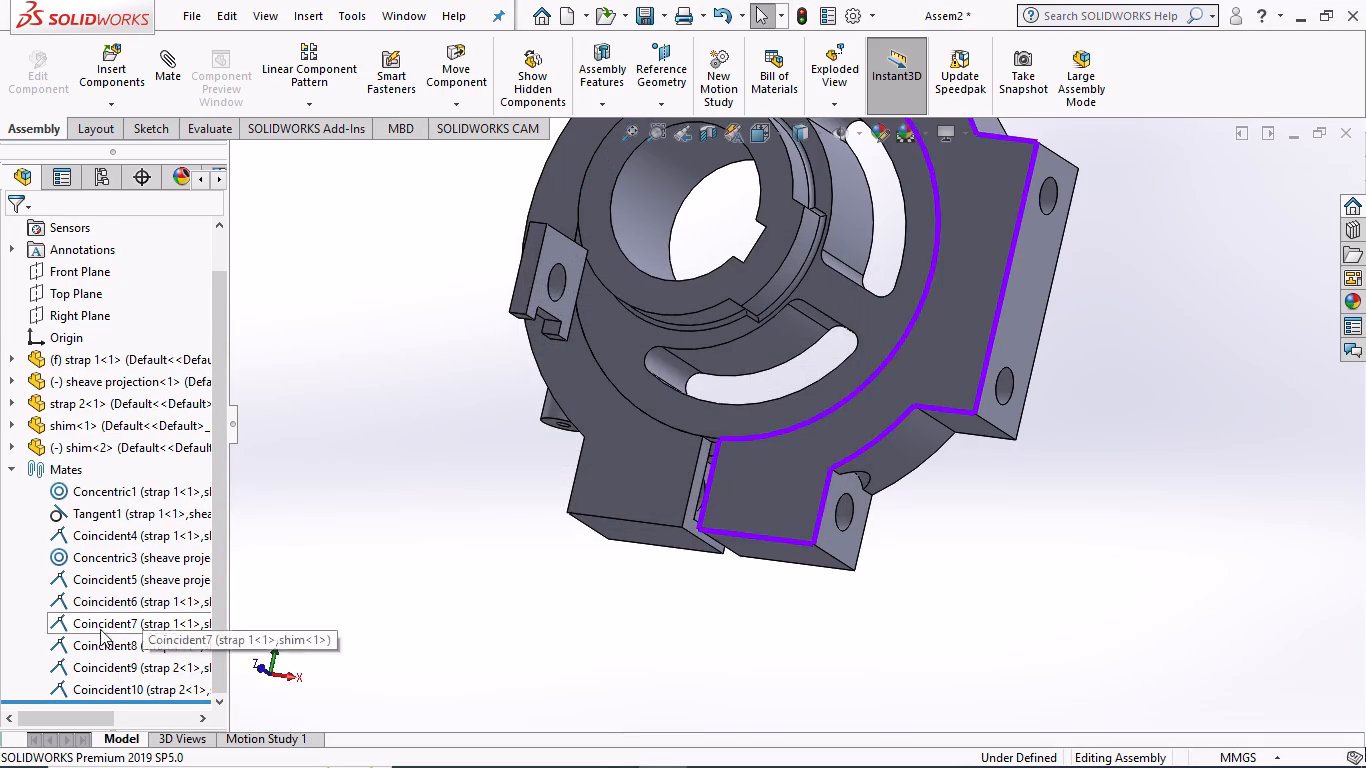
# Delete the coincident mate between strap 2 and the second shim, Coincident10.
pyautogui.click(123, 685)
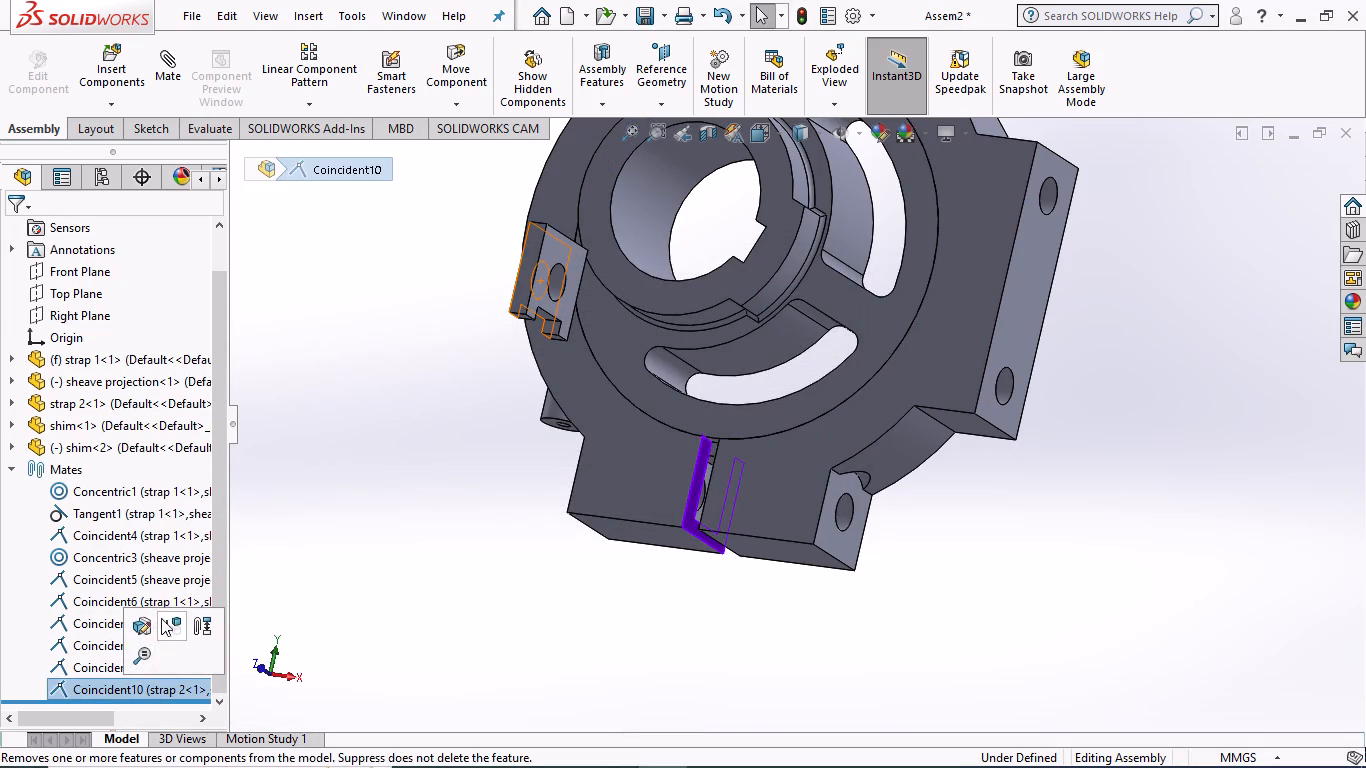
pyautogui.rightClick(132, 683)
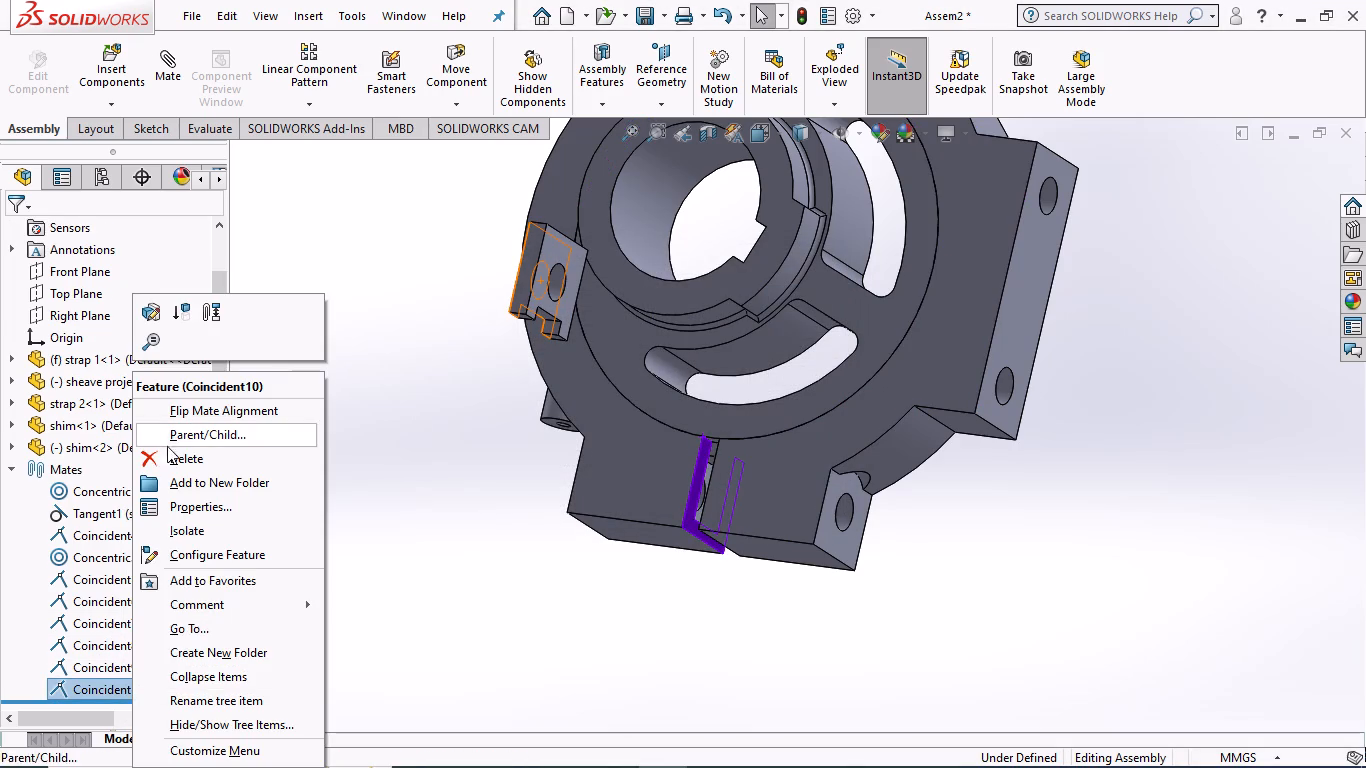
pyautogui.click(172, 455)
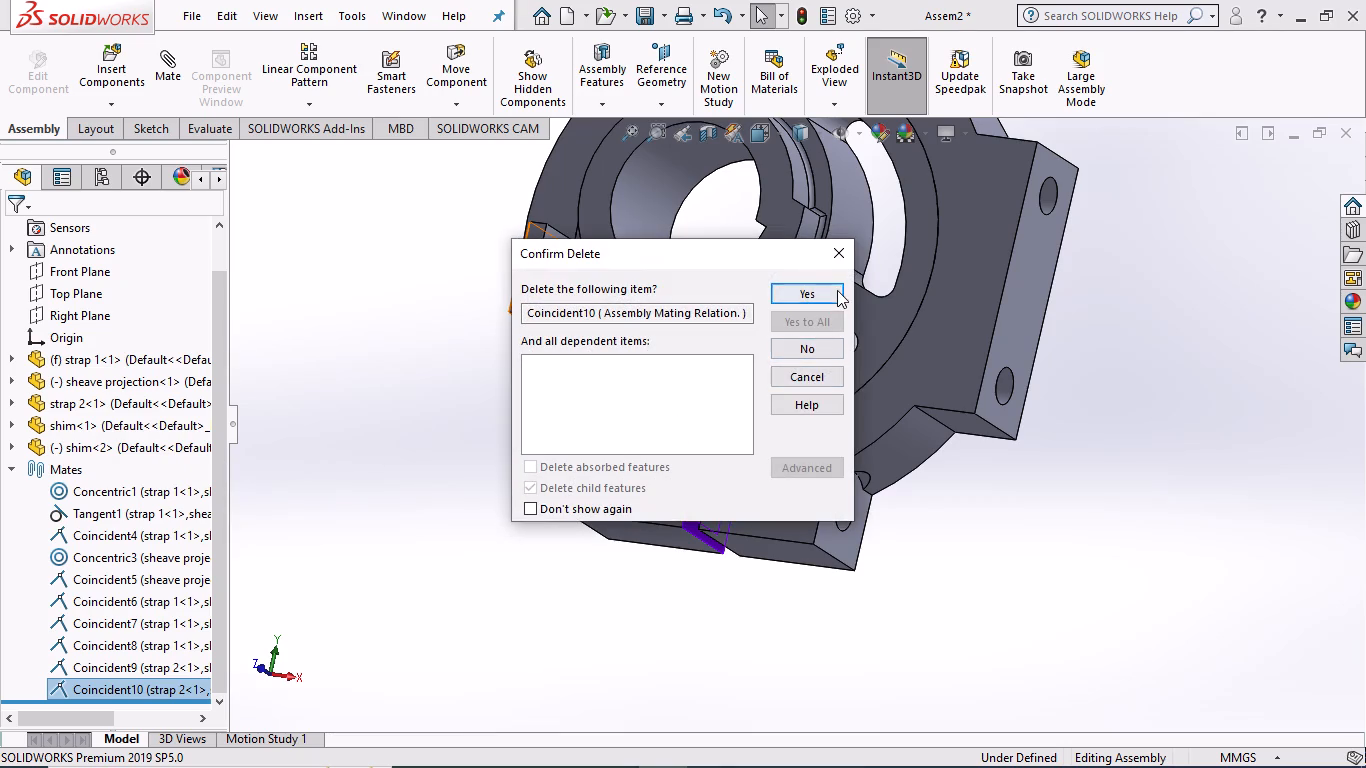
pyautogui.click(833, 290)
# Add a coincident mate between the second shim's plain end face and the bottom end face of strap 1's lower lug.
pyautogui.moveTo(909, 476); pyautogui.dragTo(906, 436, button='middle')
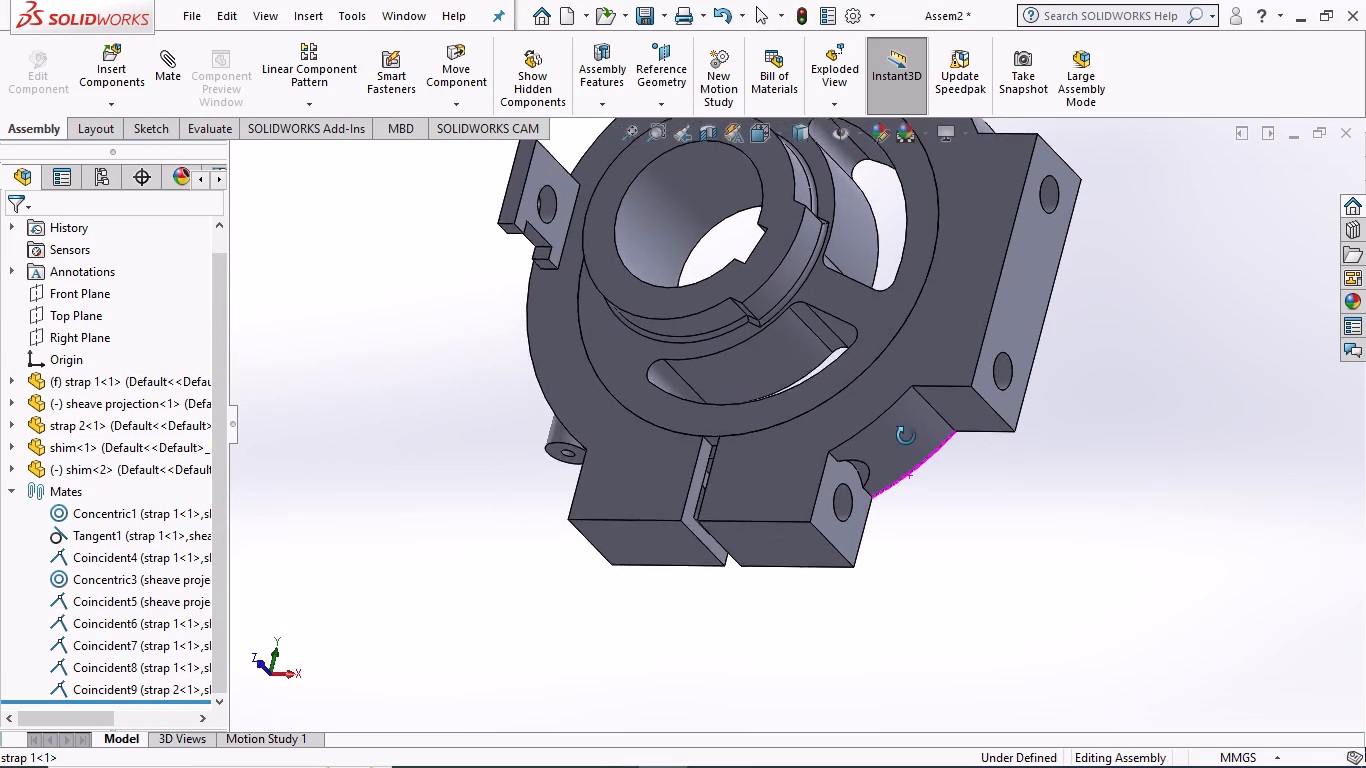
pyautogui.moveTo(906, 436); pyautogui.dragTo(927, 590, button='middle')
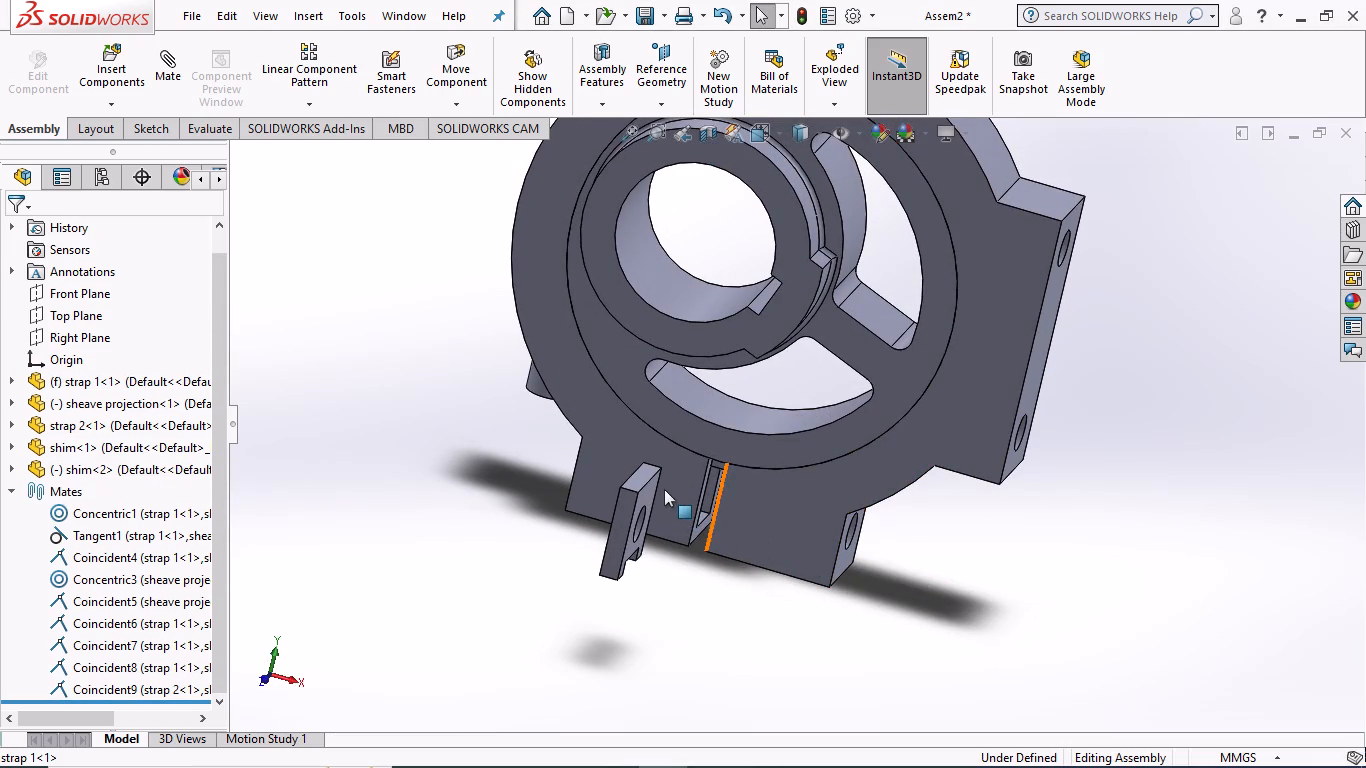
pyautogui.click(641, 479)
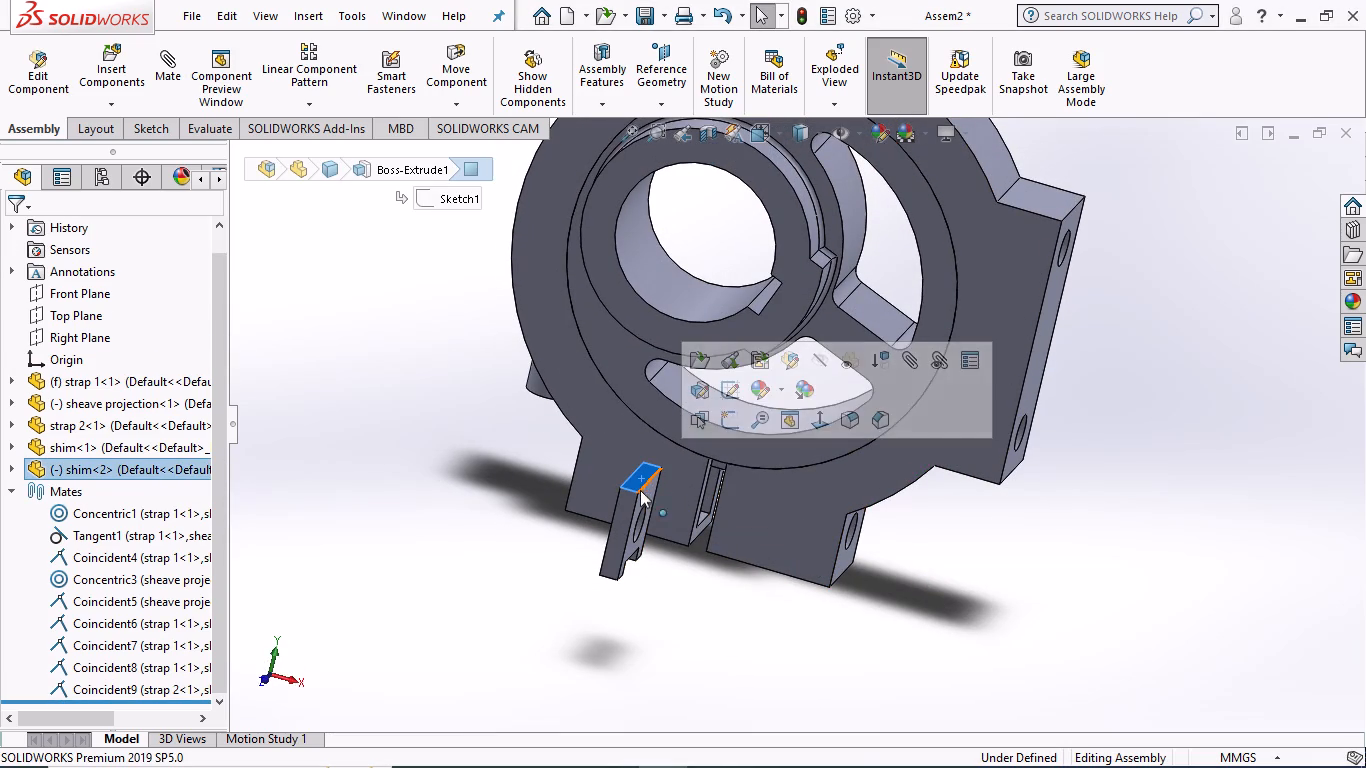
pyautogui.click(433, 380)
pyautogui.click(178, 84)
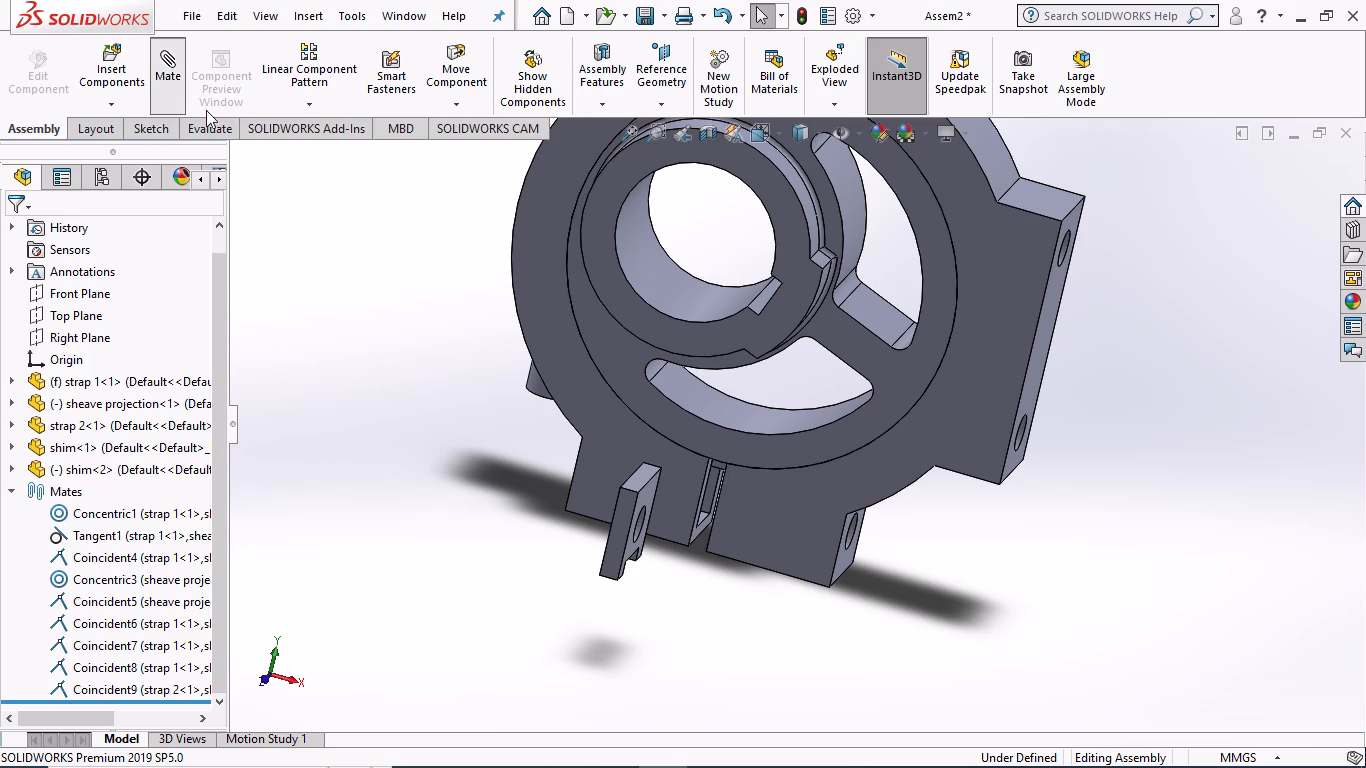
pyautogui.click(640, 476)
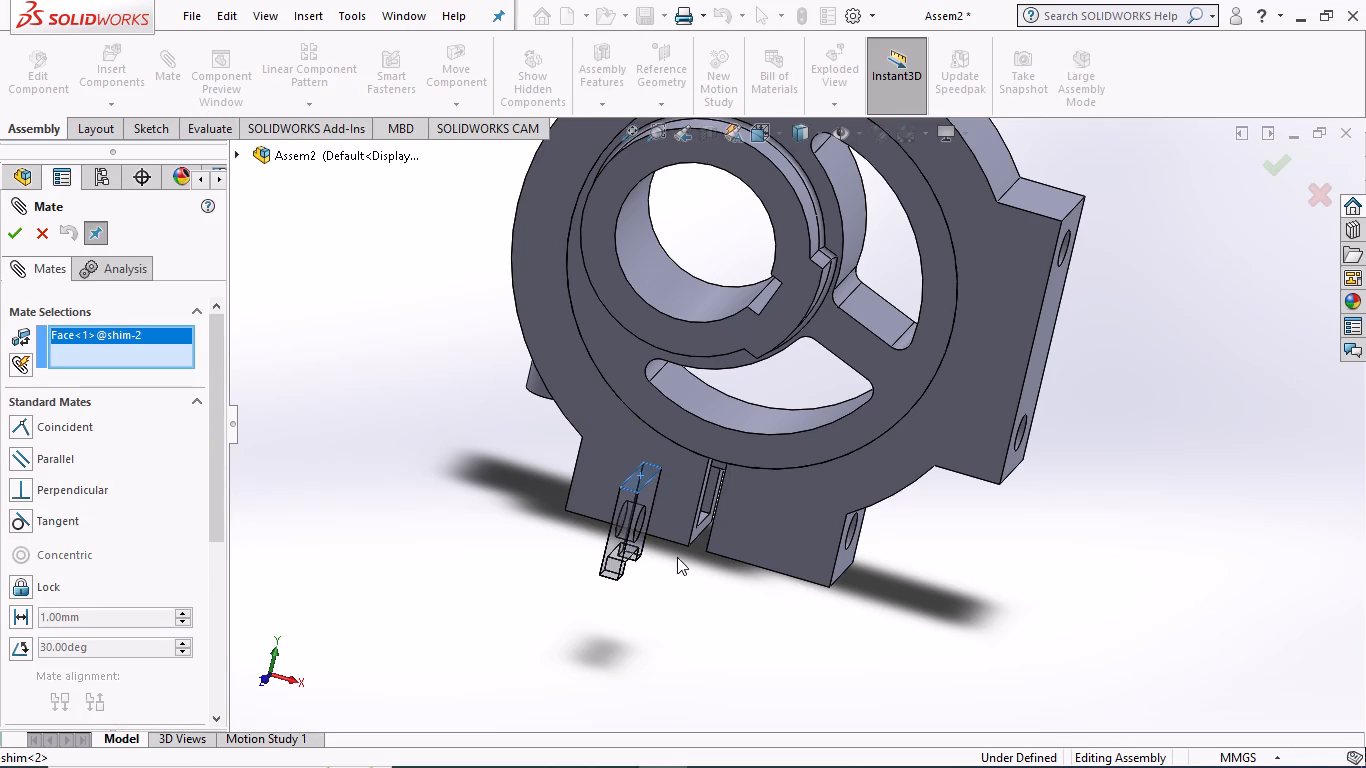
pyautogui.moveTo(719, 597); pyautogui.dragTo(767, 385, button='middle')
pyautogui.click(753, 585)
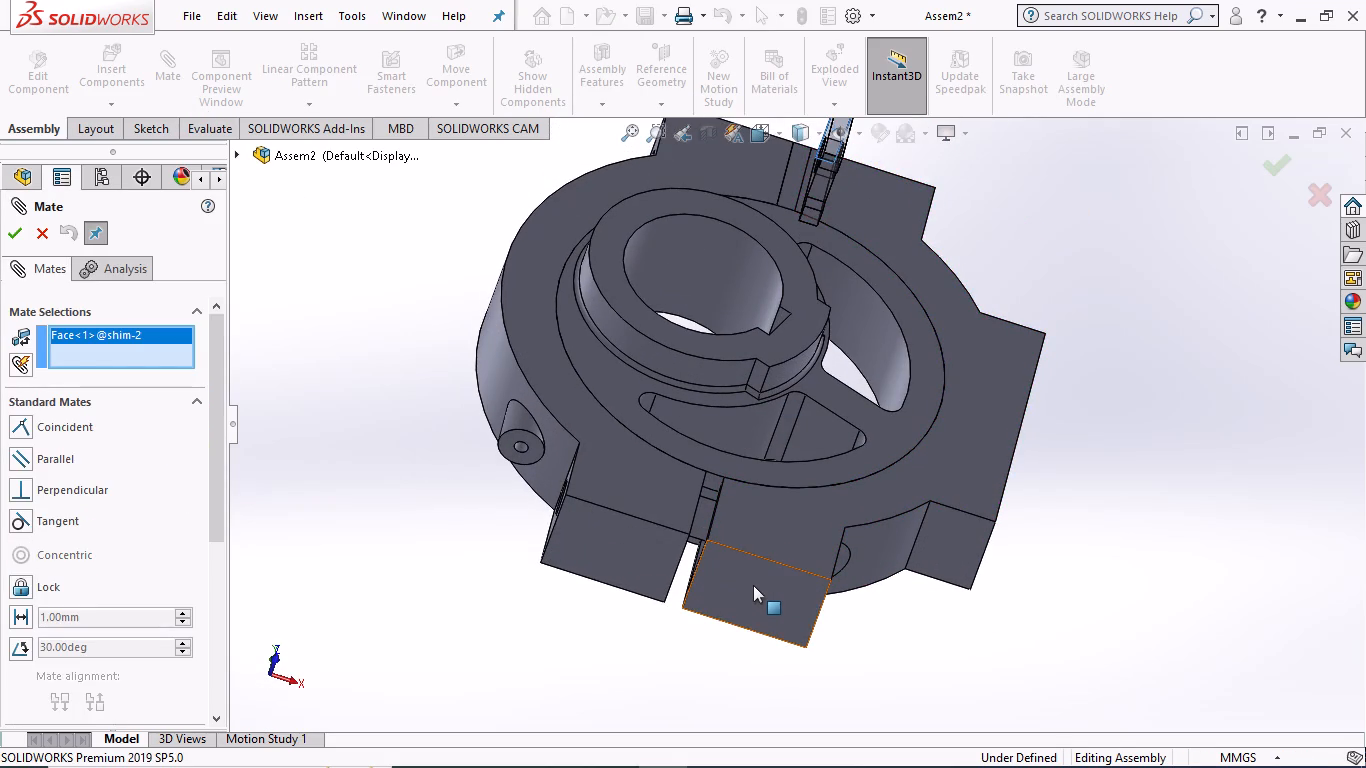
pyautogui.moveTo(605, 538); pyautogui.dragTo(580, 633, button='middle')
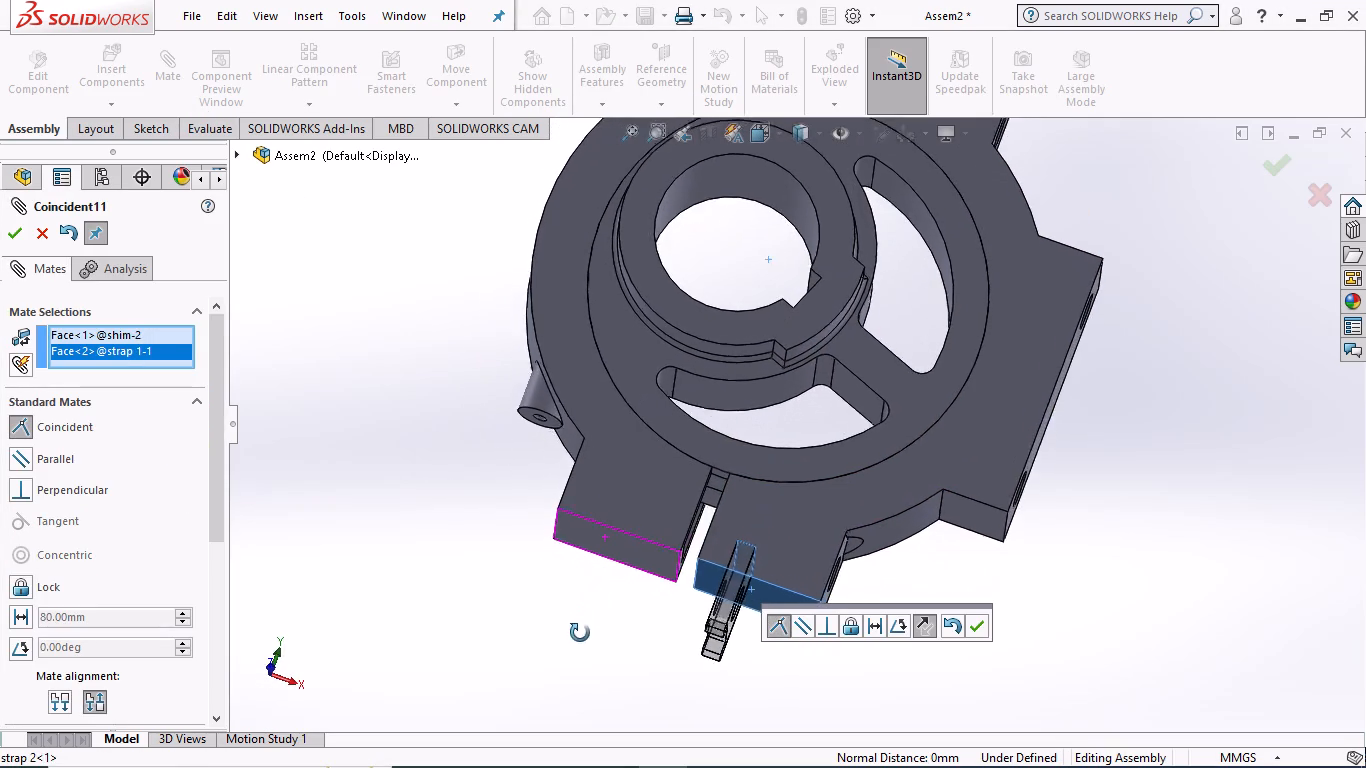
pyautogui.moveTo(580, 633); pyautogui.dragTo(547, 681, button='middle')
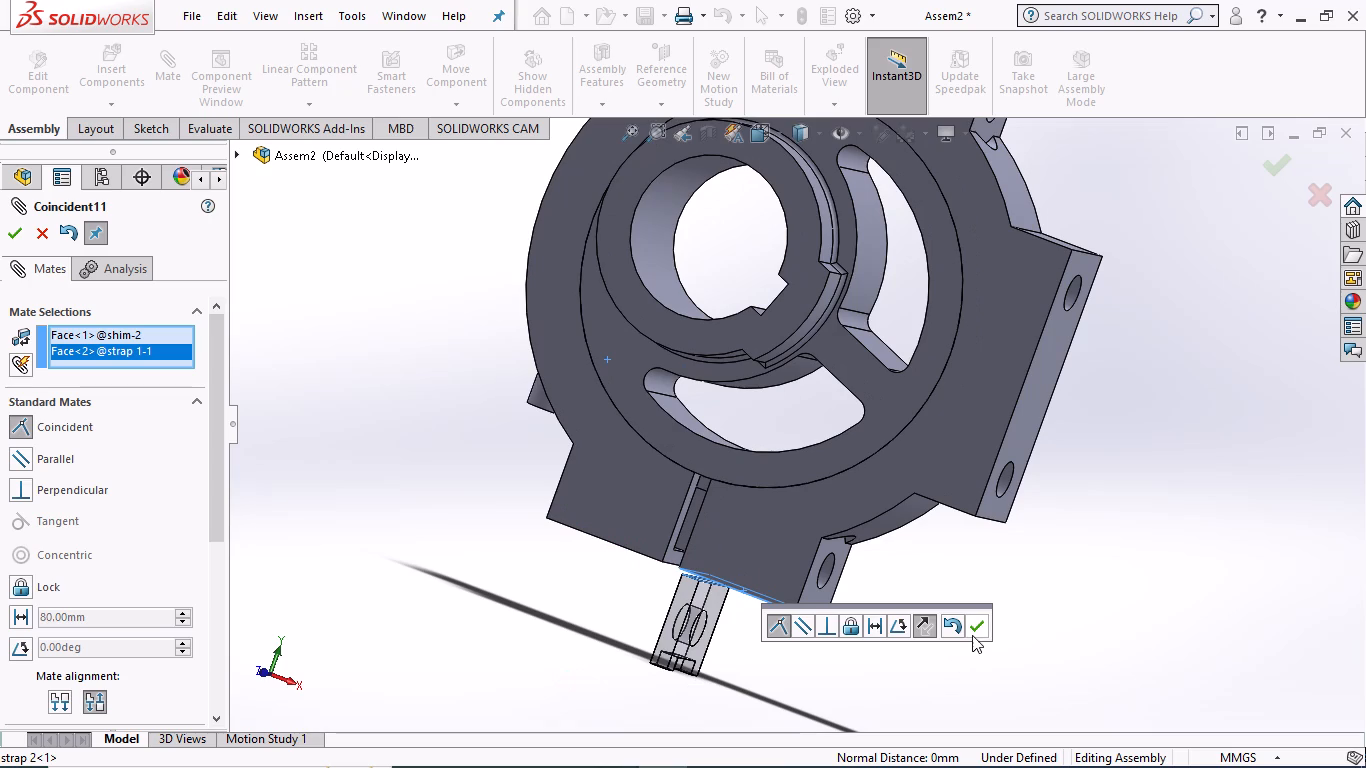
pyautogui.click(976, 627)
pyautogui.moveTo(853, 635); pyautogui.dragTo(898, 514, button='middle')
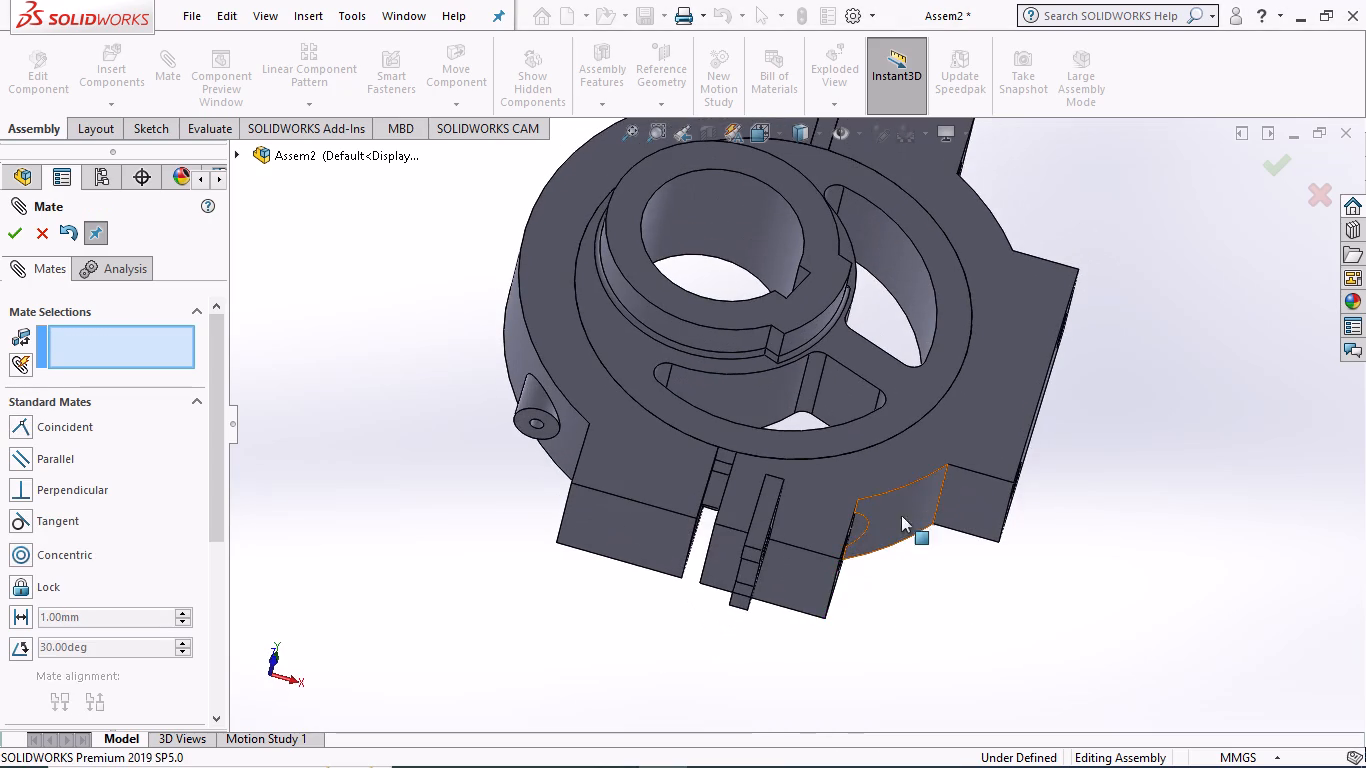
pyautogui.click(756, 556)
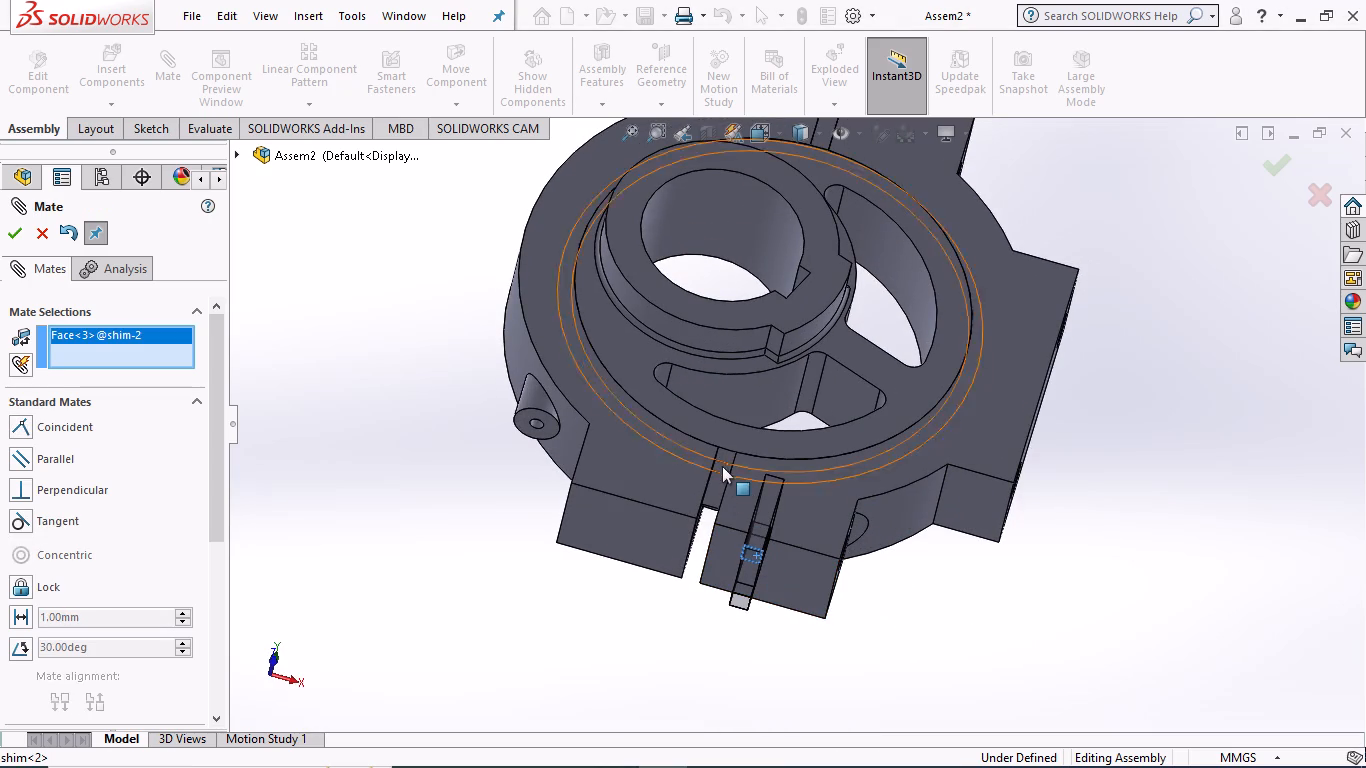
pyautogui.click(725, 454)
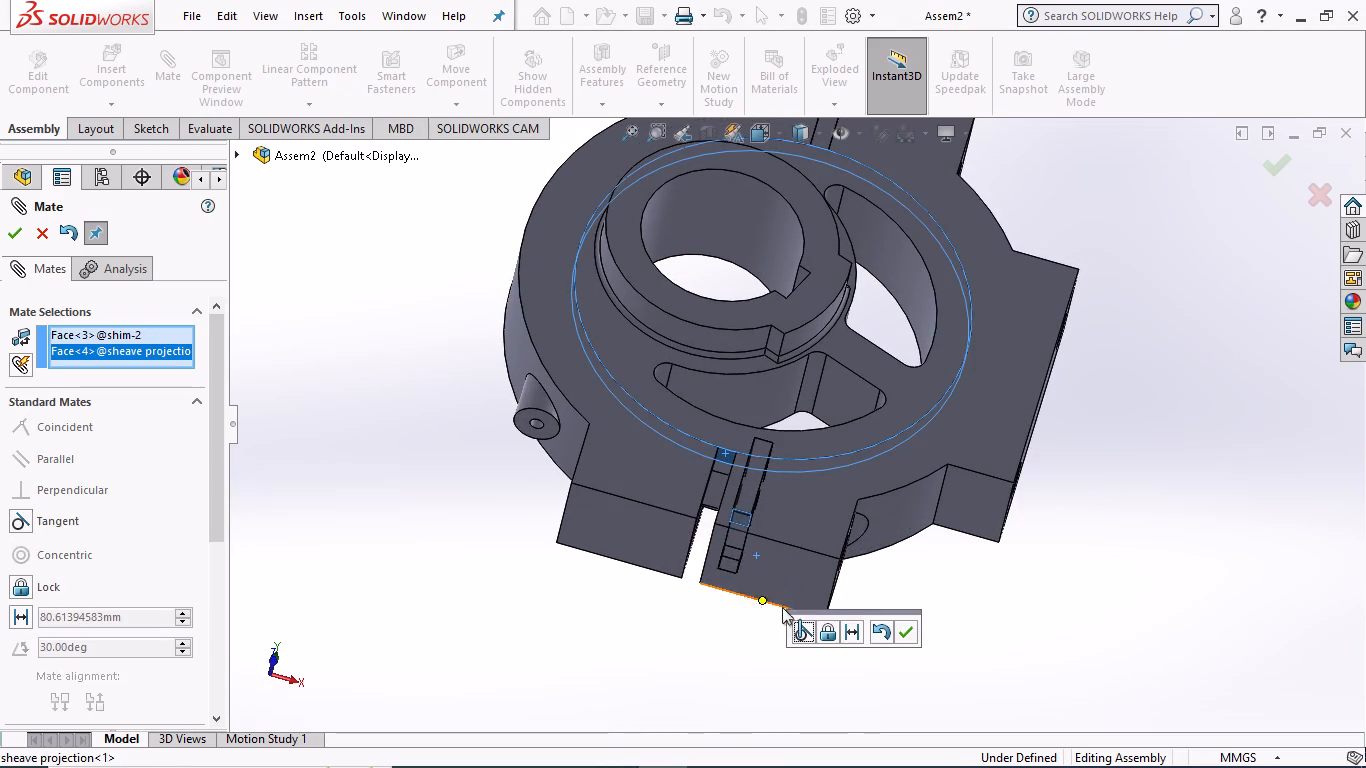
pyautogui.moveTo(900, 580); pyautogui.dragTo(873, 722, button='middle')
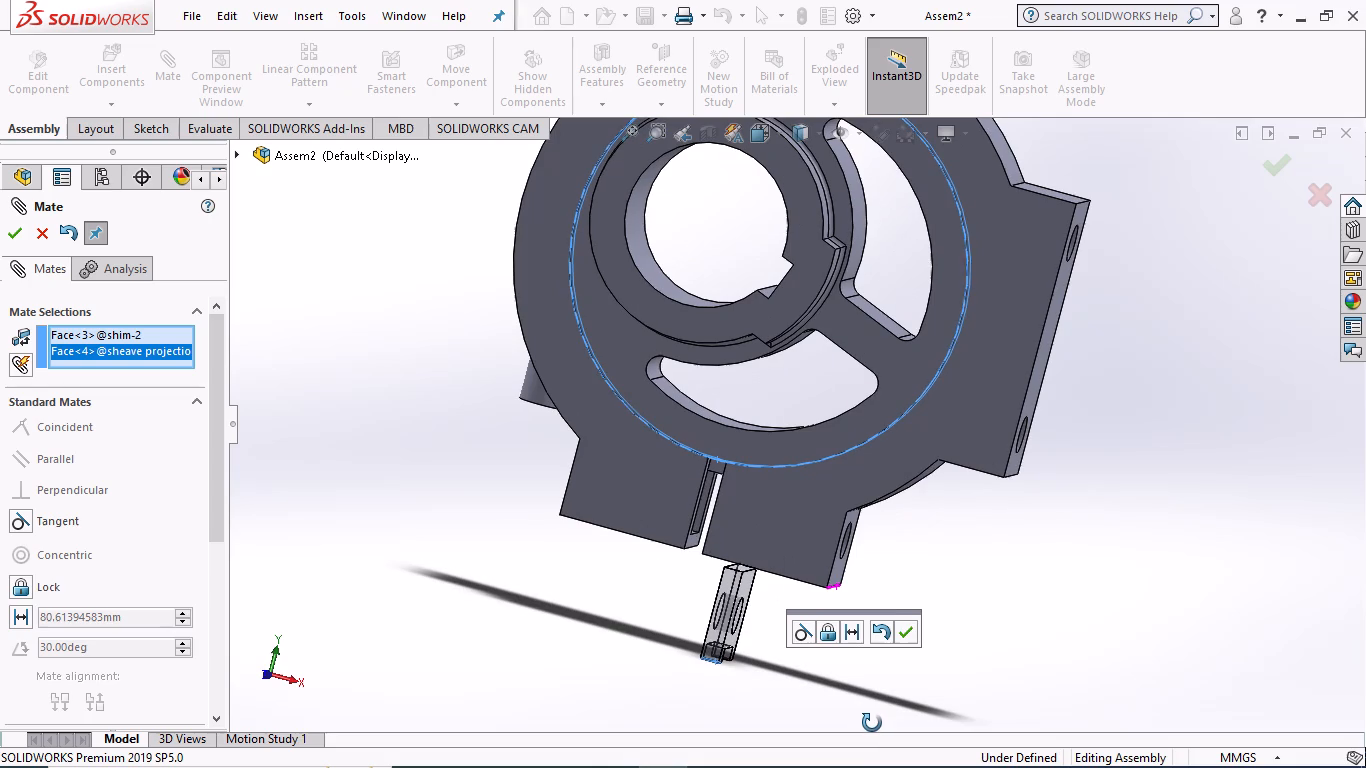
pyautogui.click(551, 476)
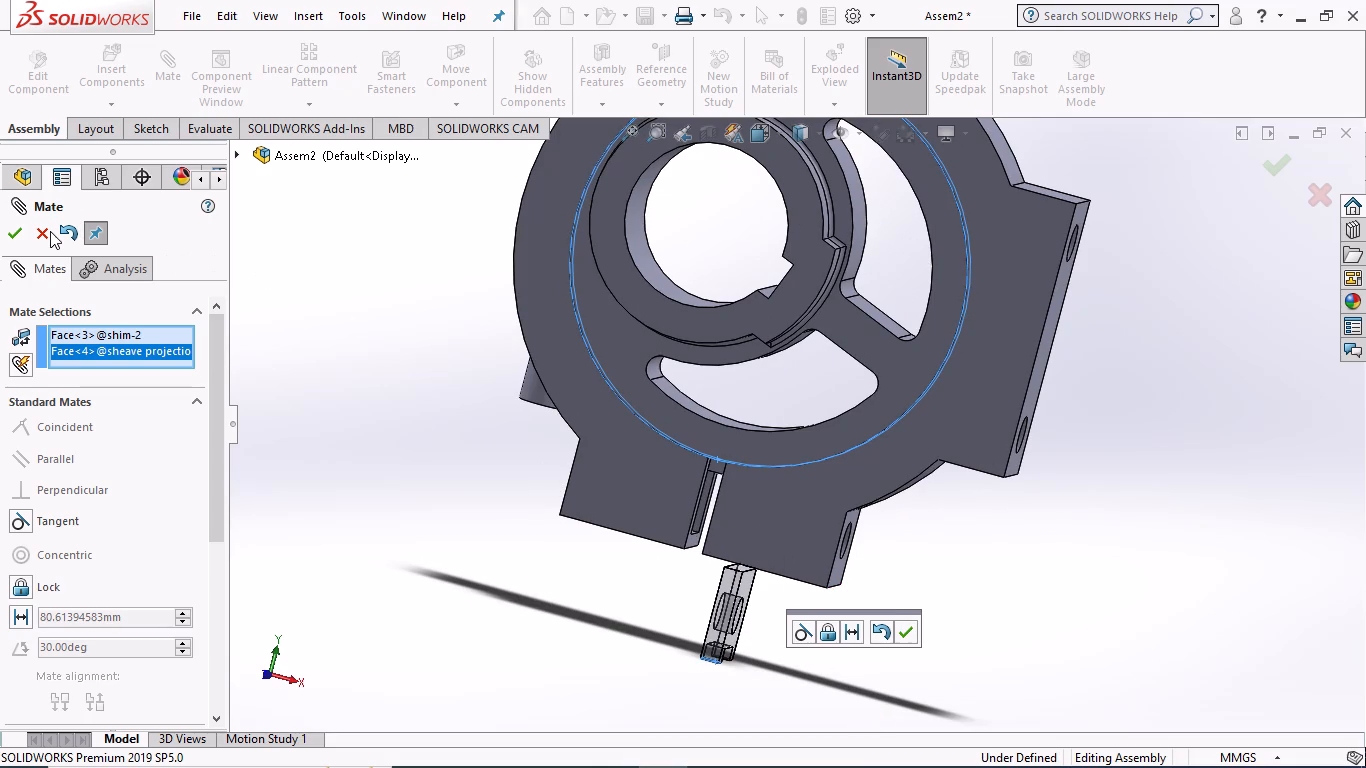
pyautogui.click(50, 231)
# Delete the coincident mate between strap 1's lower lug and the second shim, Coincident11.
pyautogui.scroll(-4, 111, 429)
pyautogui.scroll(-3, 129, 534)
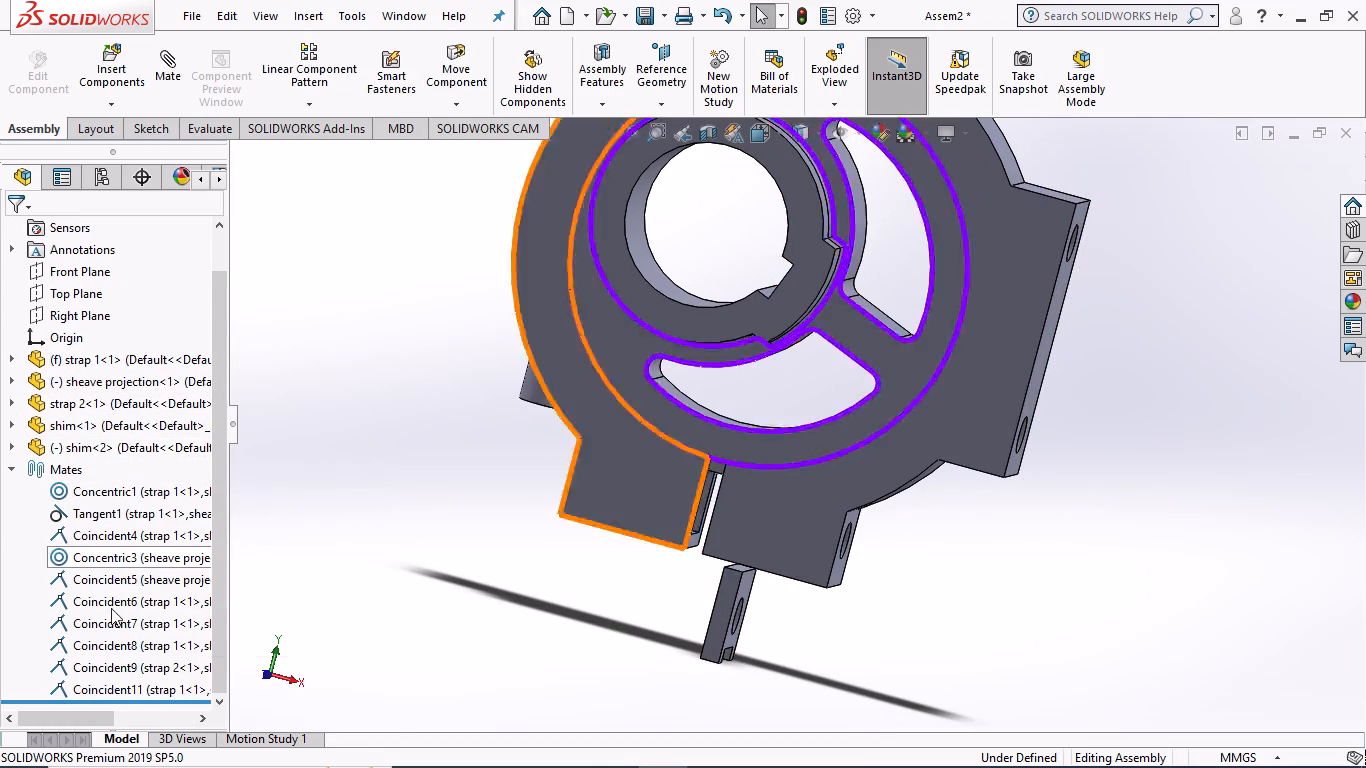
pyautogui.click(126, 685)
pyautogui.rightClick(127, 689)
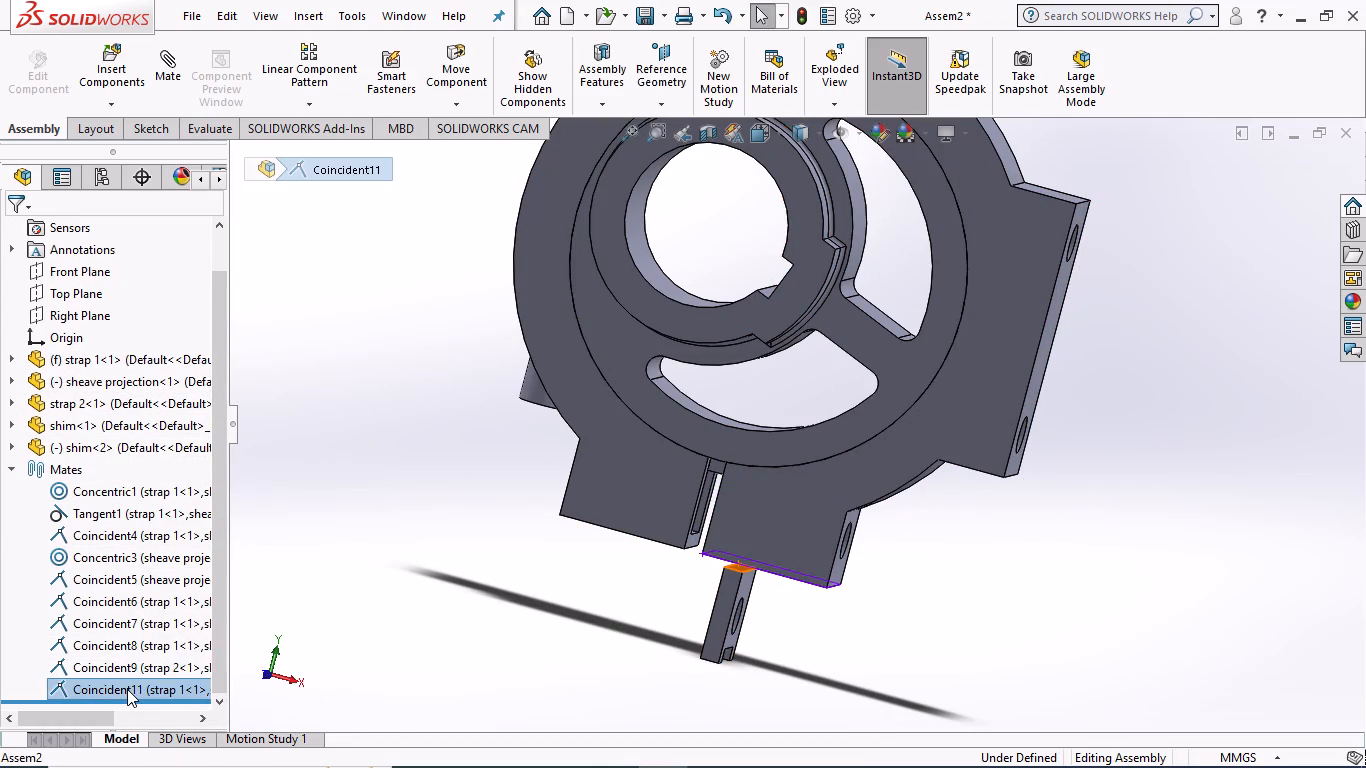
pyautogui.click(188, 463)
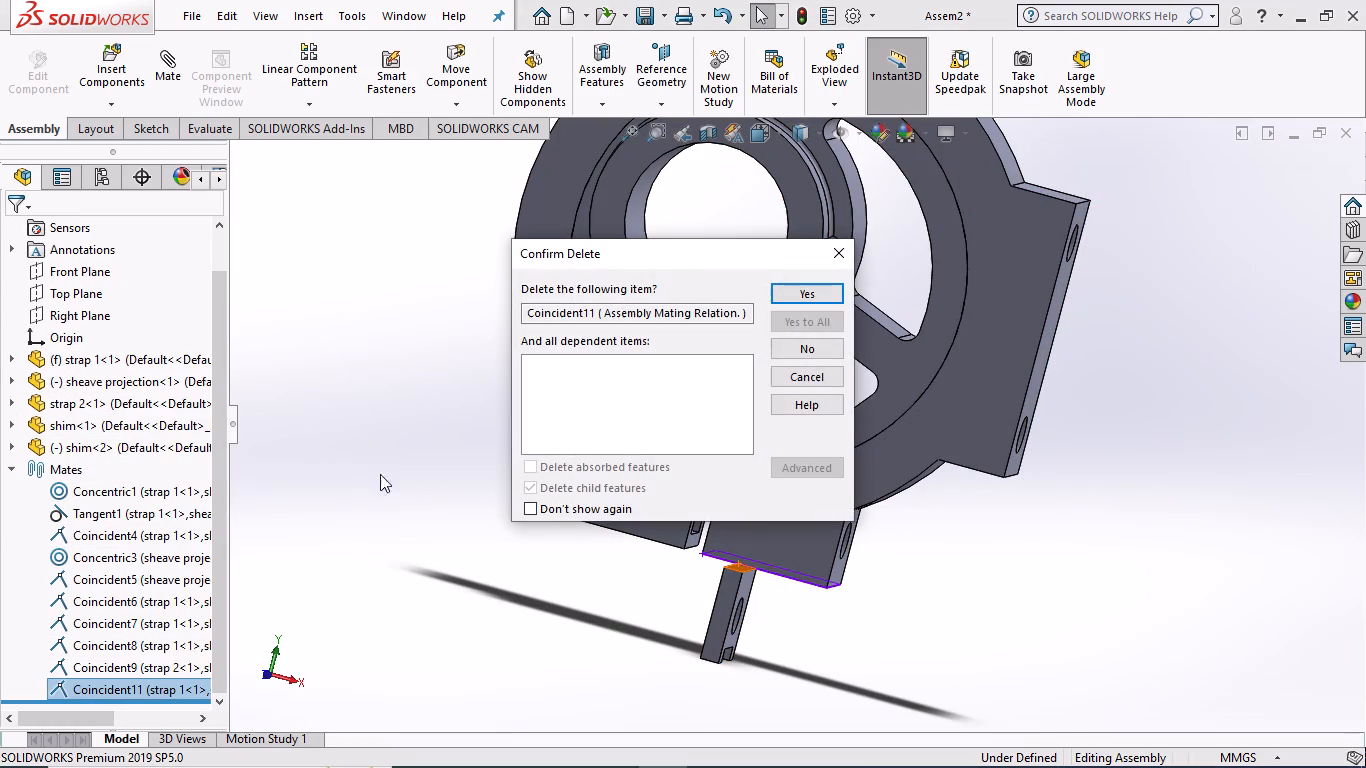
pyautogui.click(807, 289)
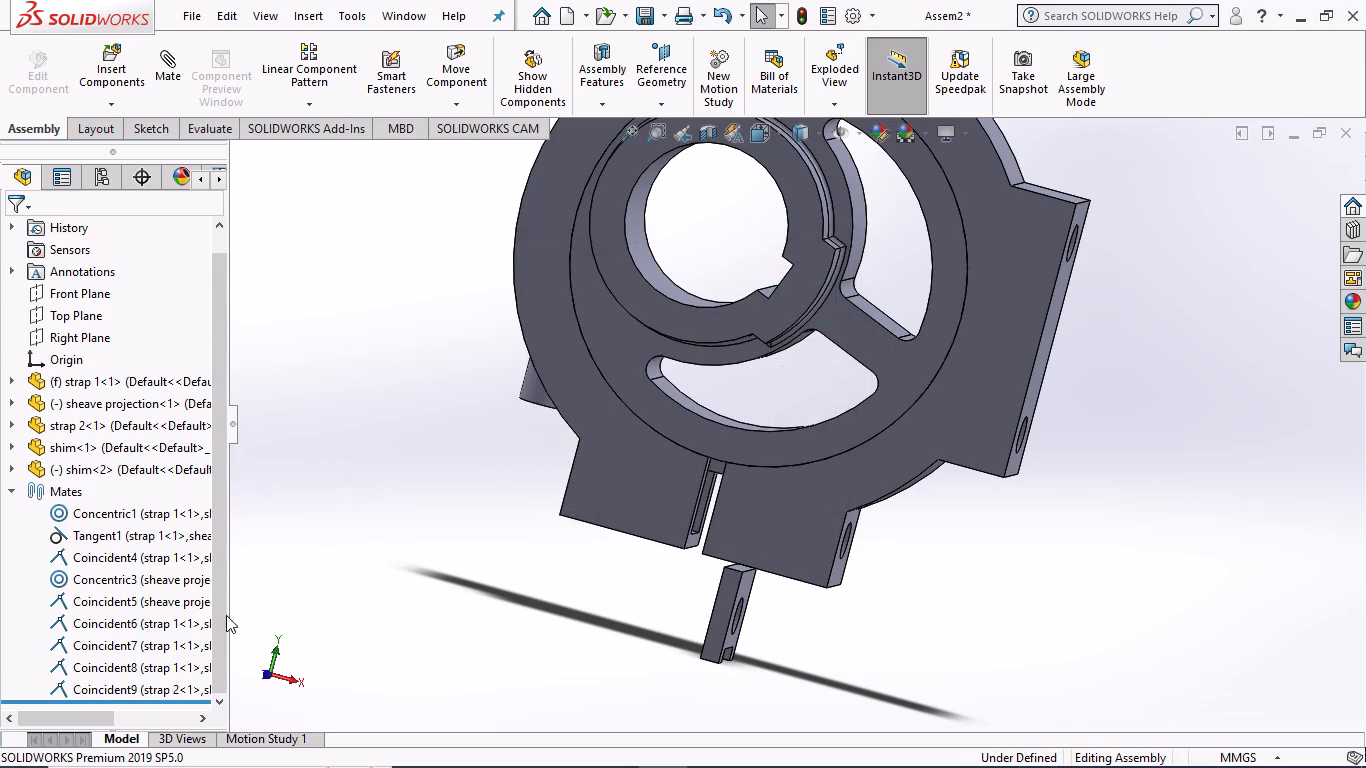
# Delete the coincident mate between strap 2 and the first shim, Coincident9.
pyautogui.rightClick(167, 684)
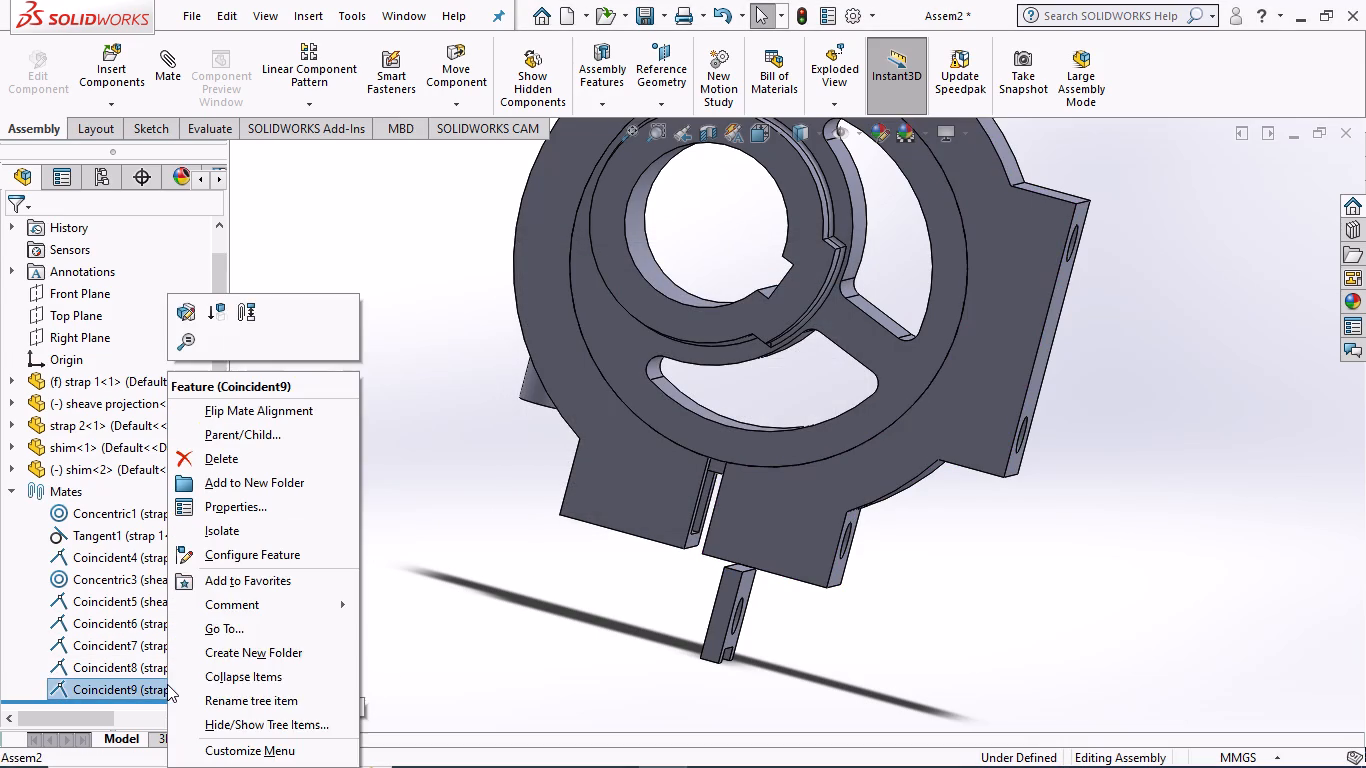
pyautogui.click(167, 684)
pyautogui.click(165, 685)
pyautogui.rightClick(165, 685)
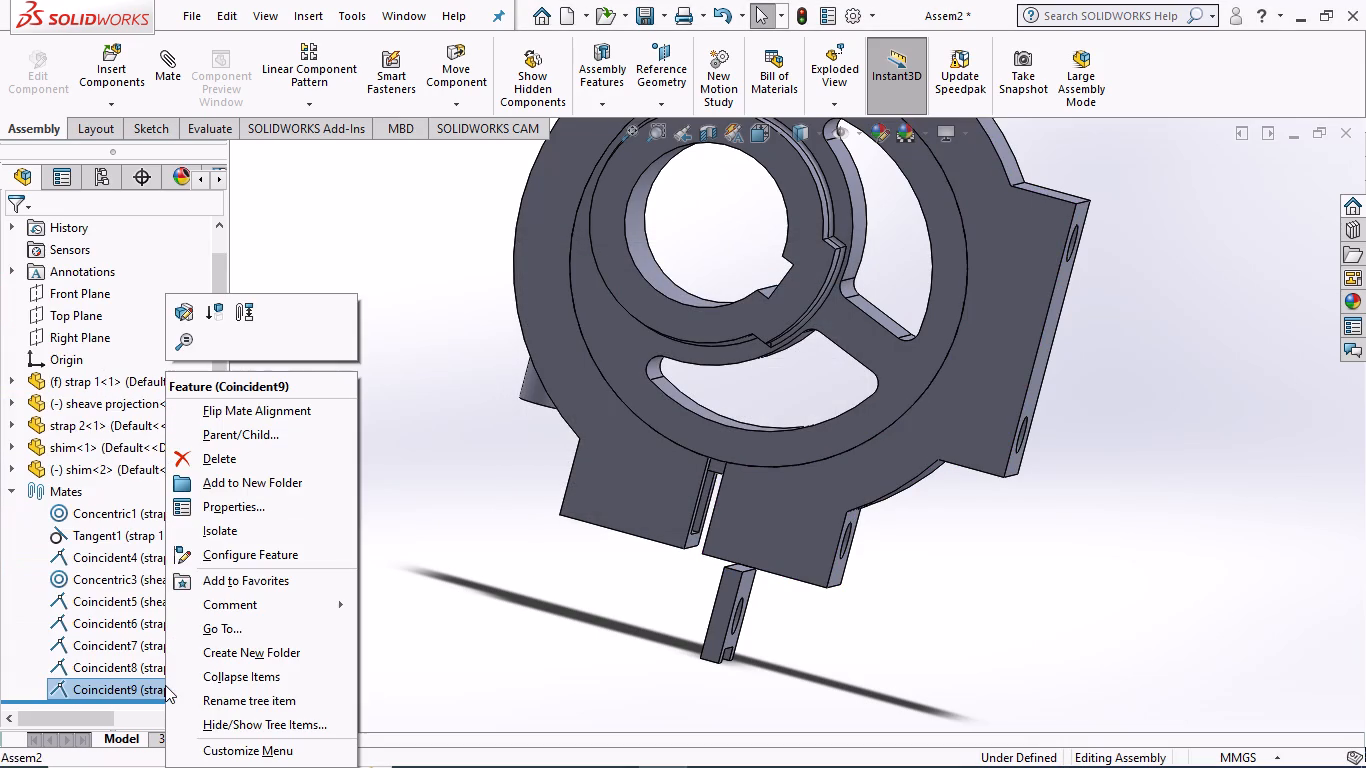
pyautogui.click(410, 505)
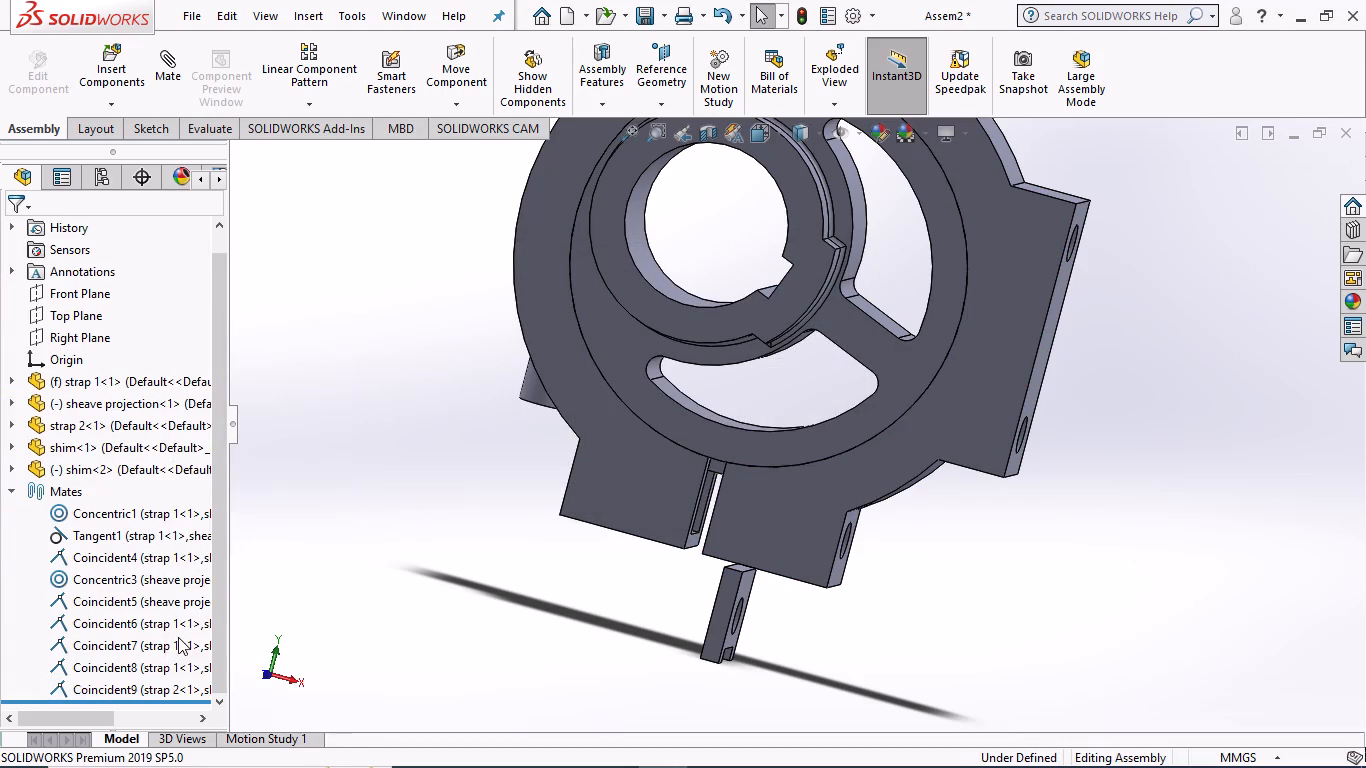
pyautogui.click(118, 687)
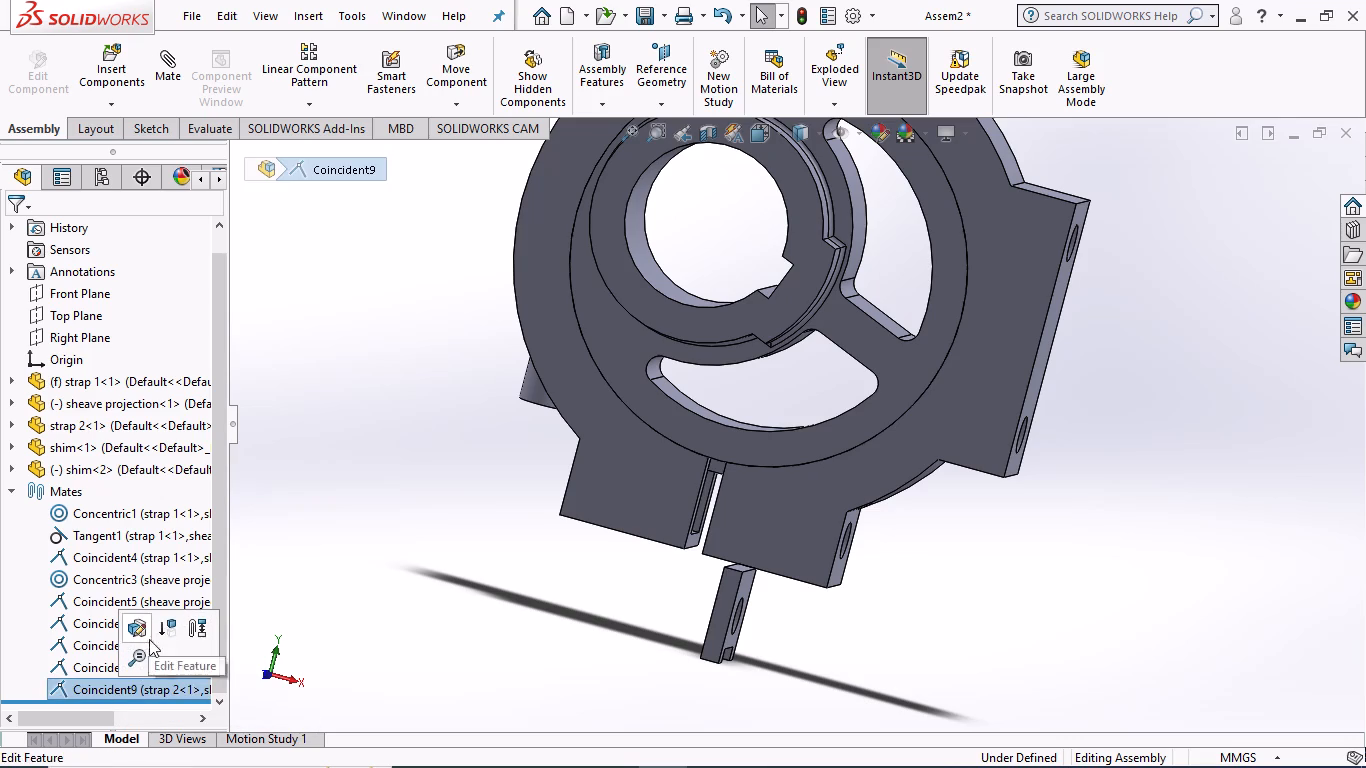
pyautogui.rightClick(114, 684)
pyautogui.scroll(-4, 124, 627)
pyautogui.click(413, 545)
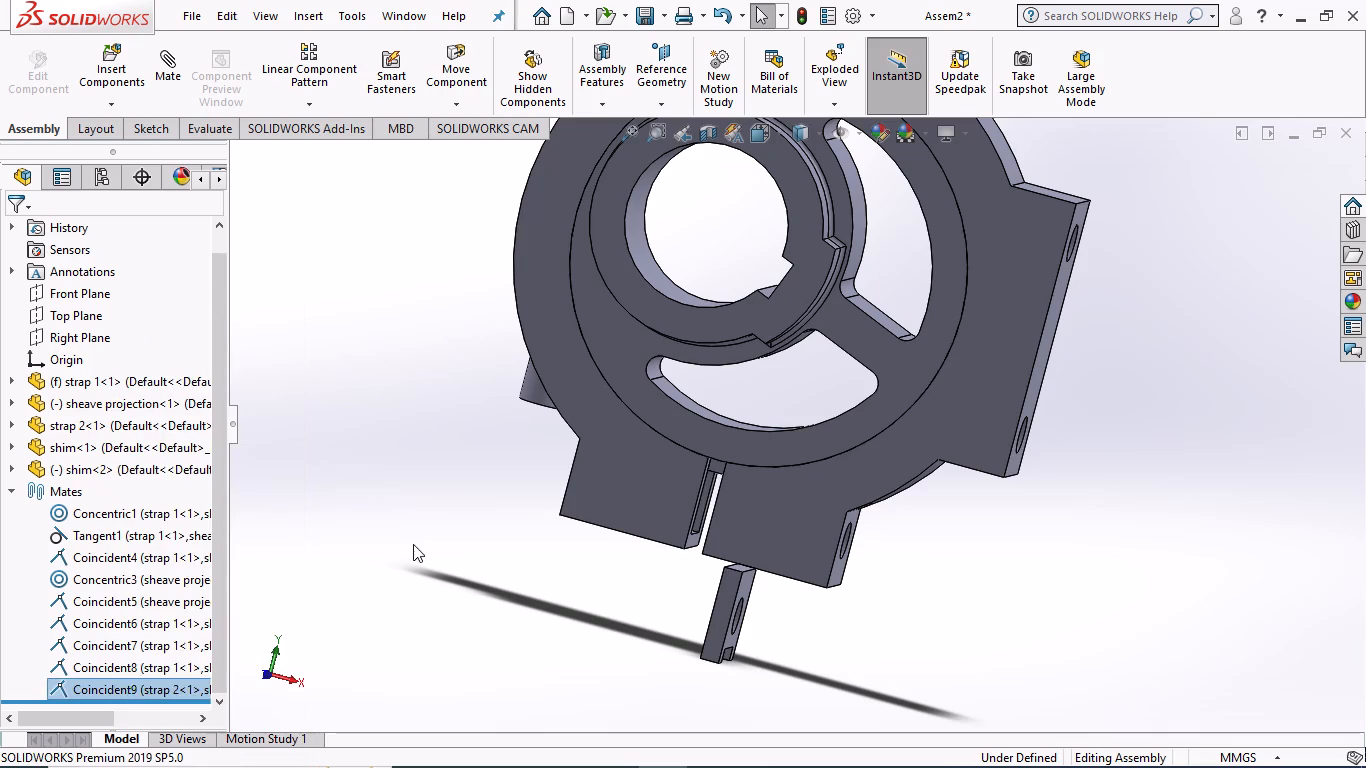
pyautogui.scroll(-4, 122, 607)
pyautogui.click(104, 686)
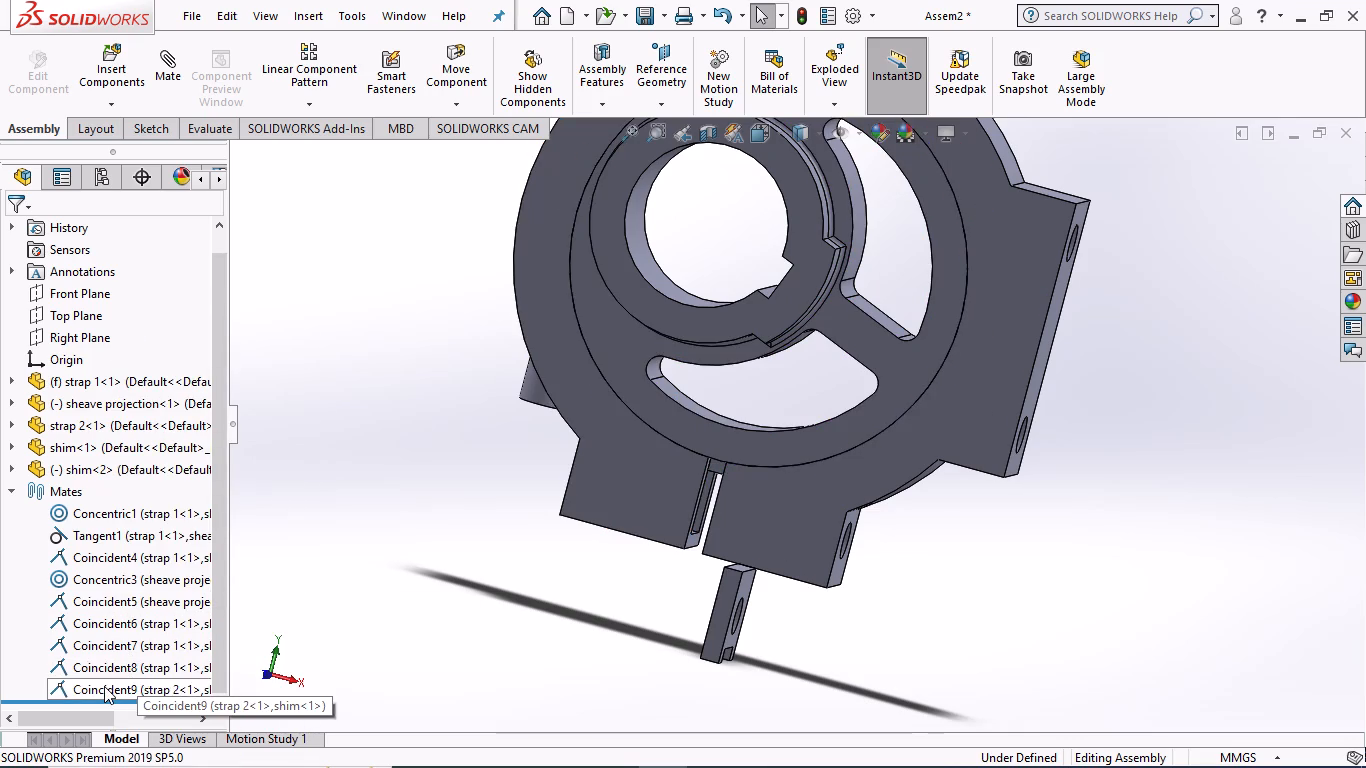
pyautogui.rightClick(104, 686)
pyautogui.click(174, 468)
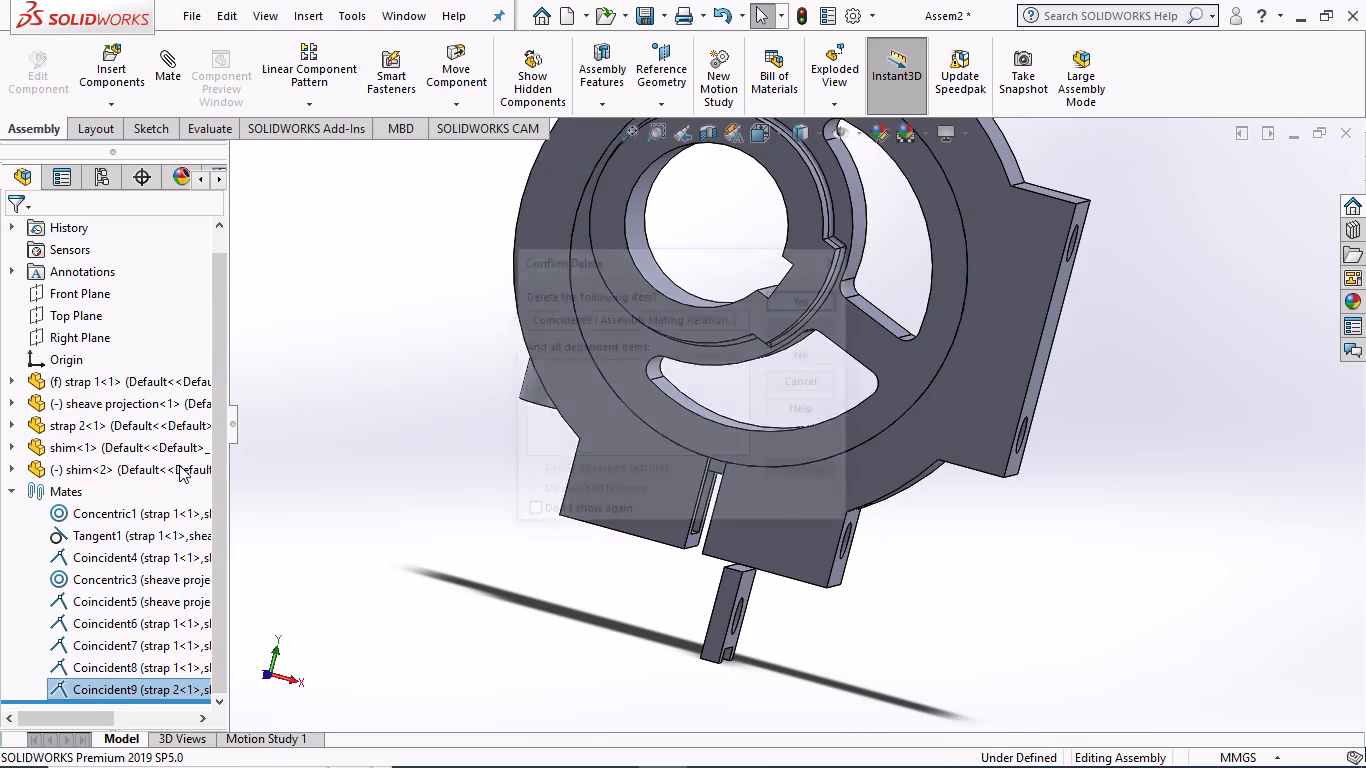
pyautogui.click(798, 296)
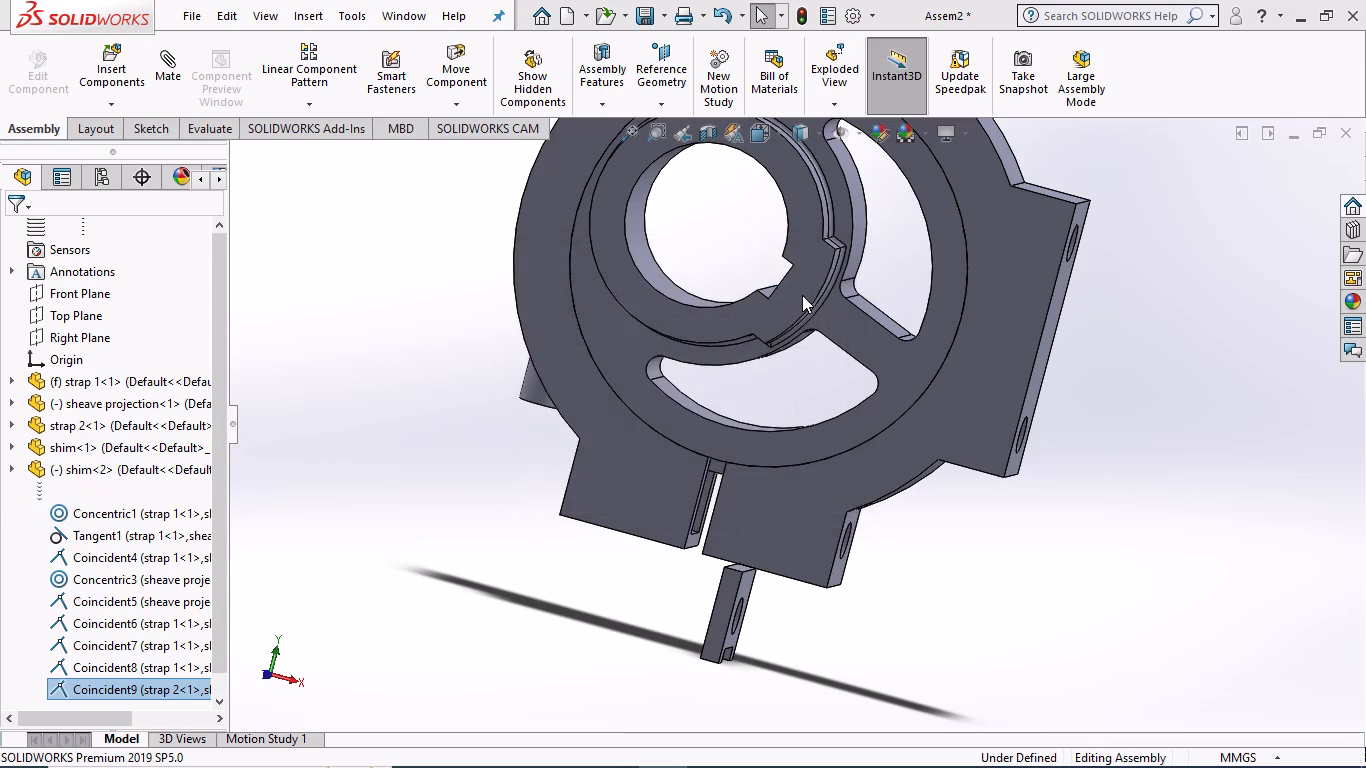
# Delete the loose second shim component below the lower lugs from the assembly.
pyautogui.scroll(5, 457, 420)
pyautogui.rightClick(766, 497)
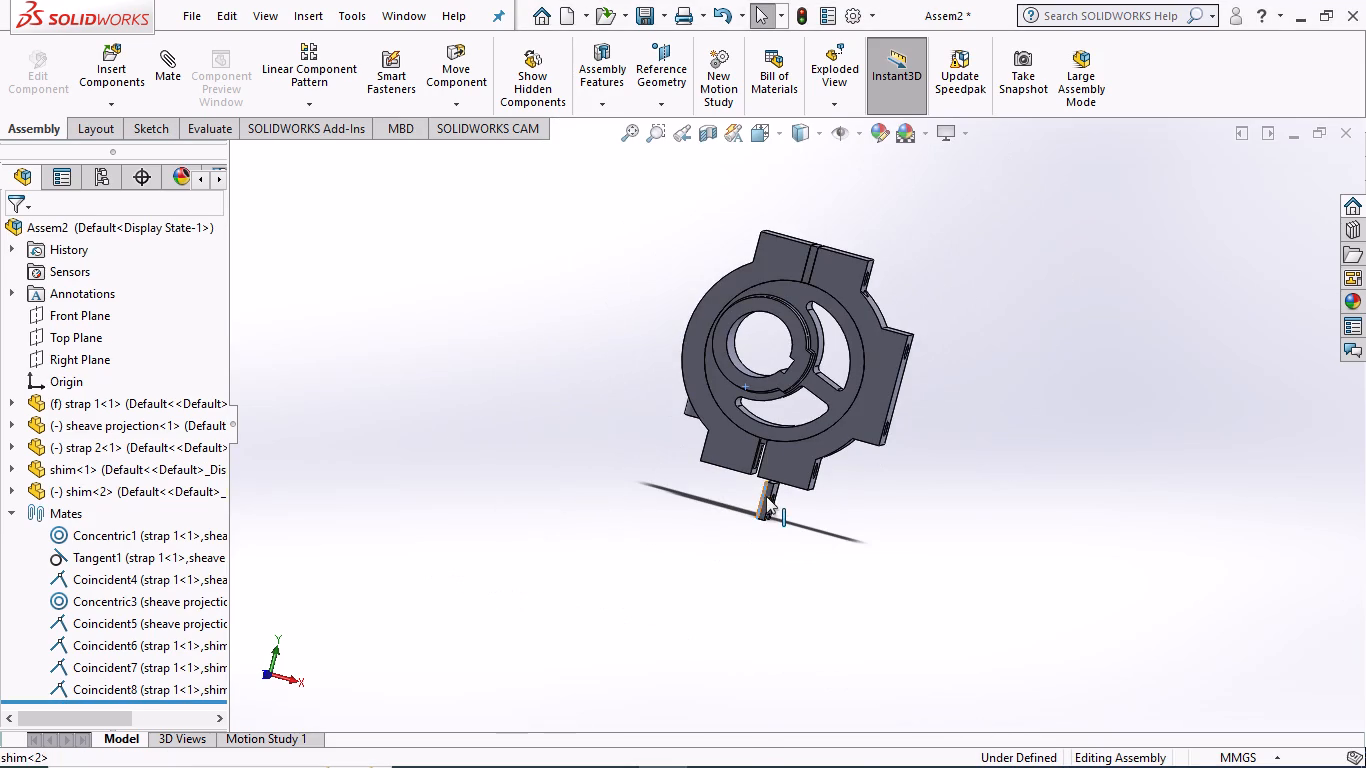
pyautogui.click(812, 548)
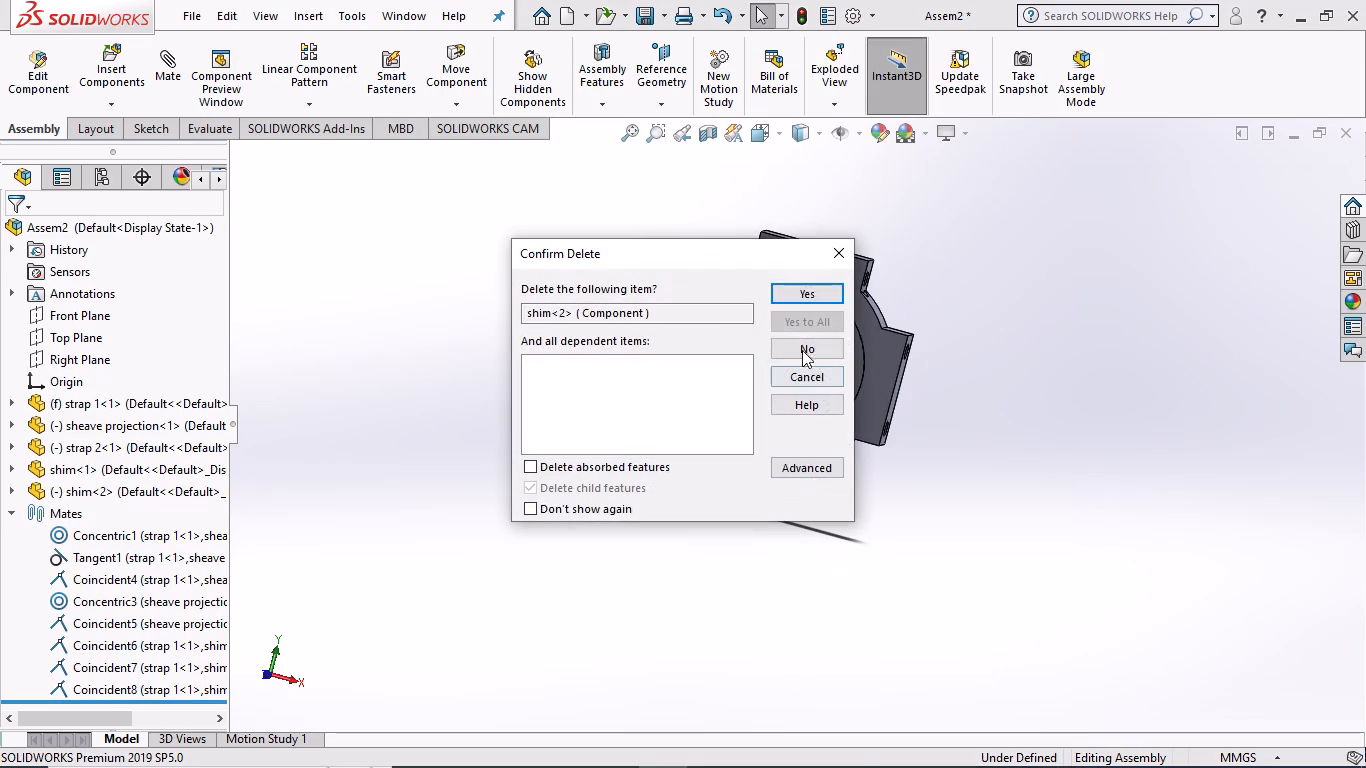
pyautogui.click(805, 291)
# Insert a new shim from the assembly 2 folder, turned in 90-degree increments until its notch faces up, and place it beside the lower lugs.
pyautogui.scroll(1, 752, 416)
pyautogui.moveTo(789, 413); pyautogui.dragTo(806, 404, button='middle')
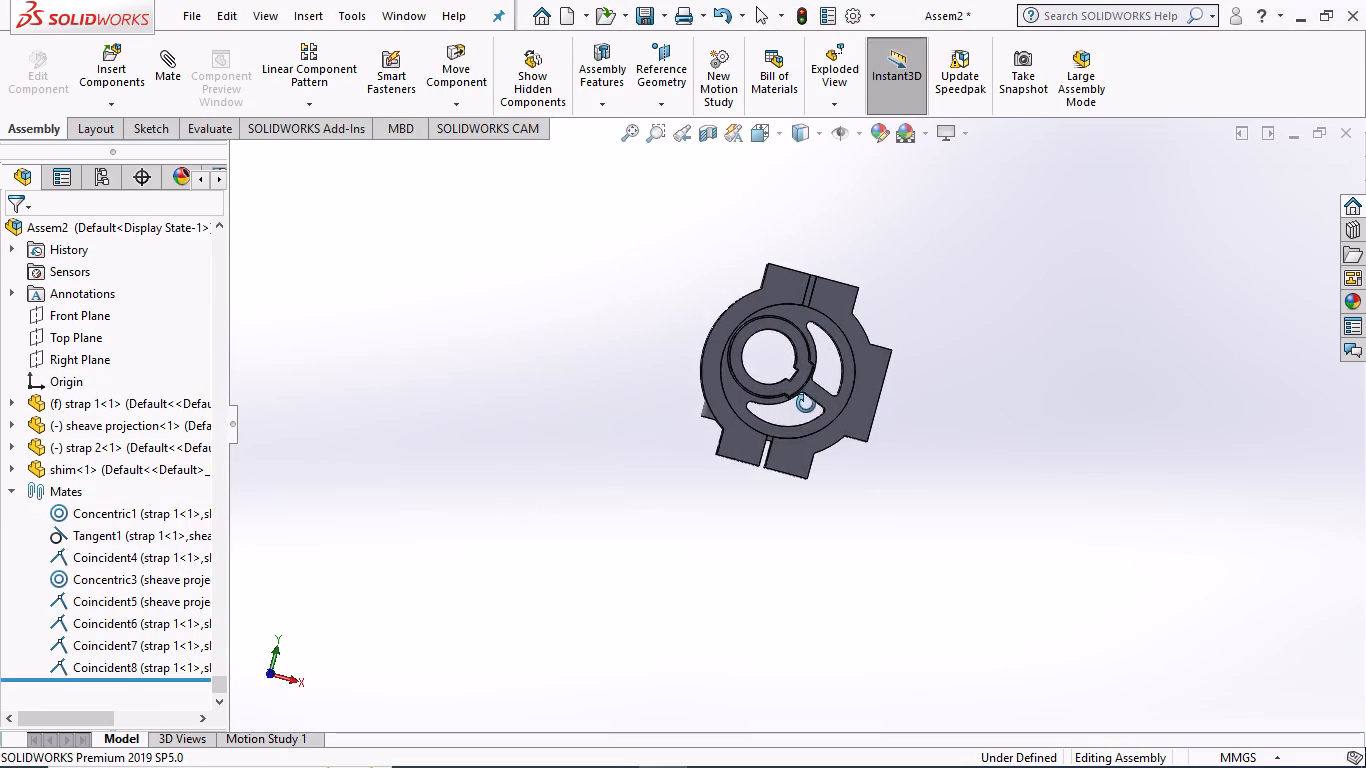
pyautogui.moveTo(806, 404); pyautogui.dragTo(827, 473, button='middle')
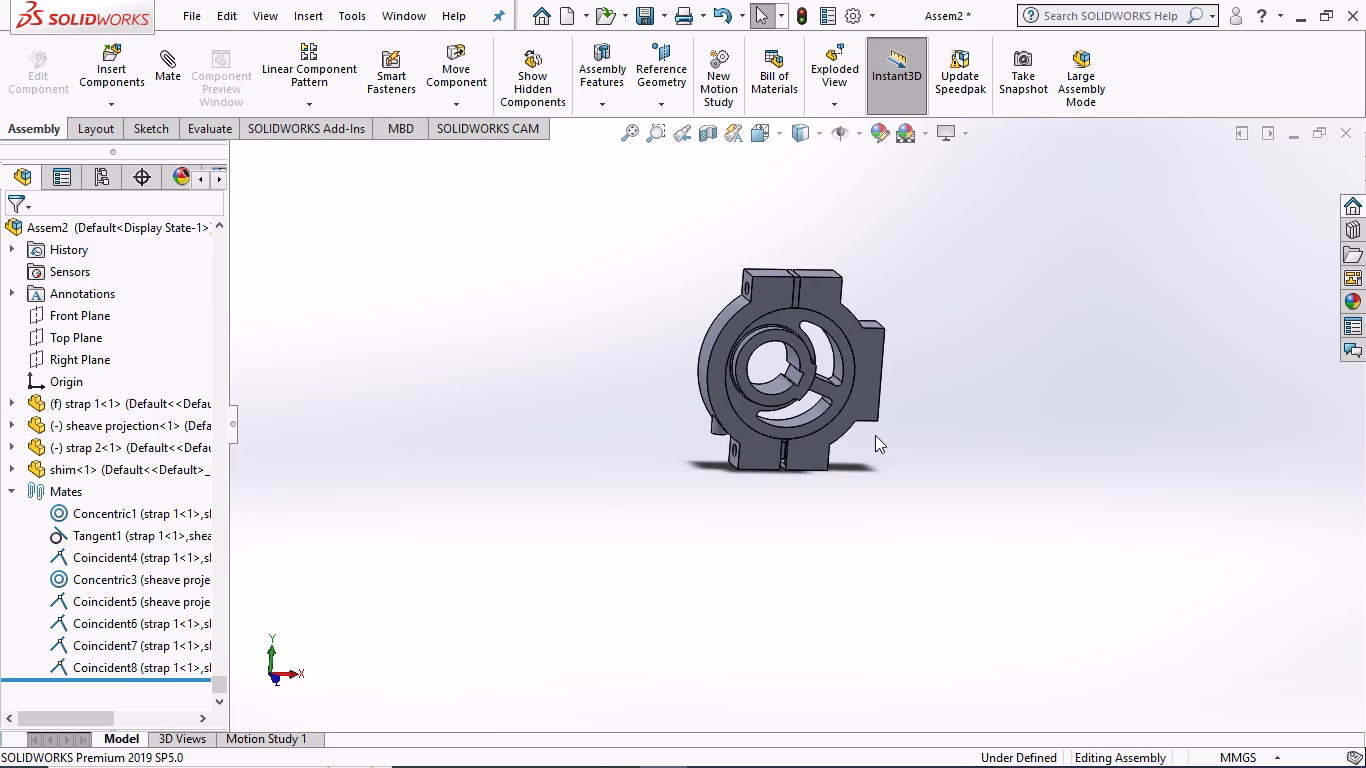
pyautogui.scroll(3, 920, 322)
pyautogui.scroll(-5, 916, 311)
pyautogui.scroll(-2, 488, 516)
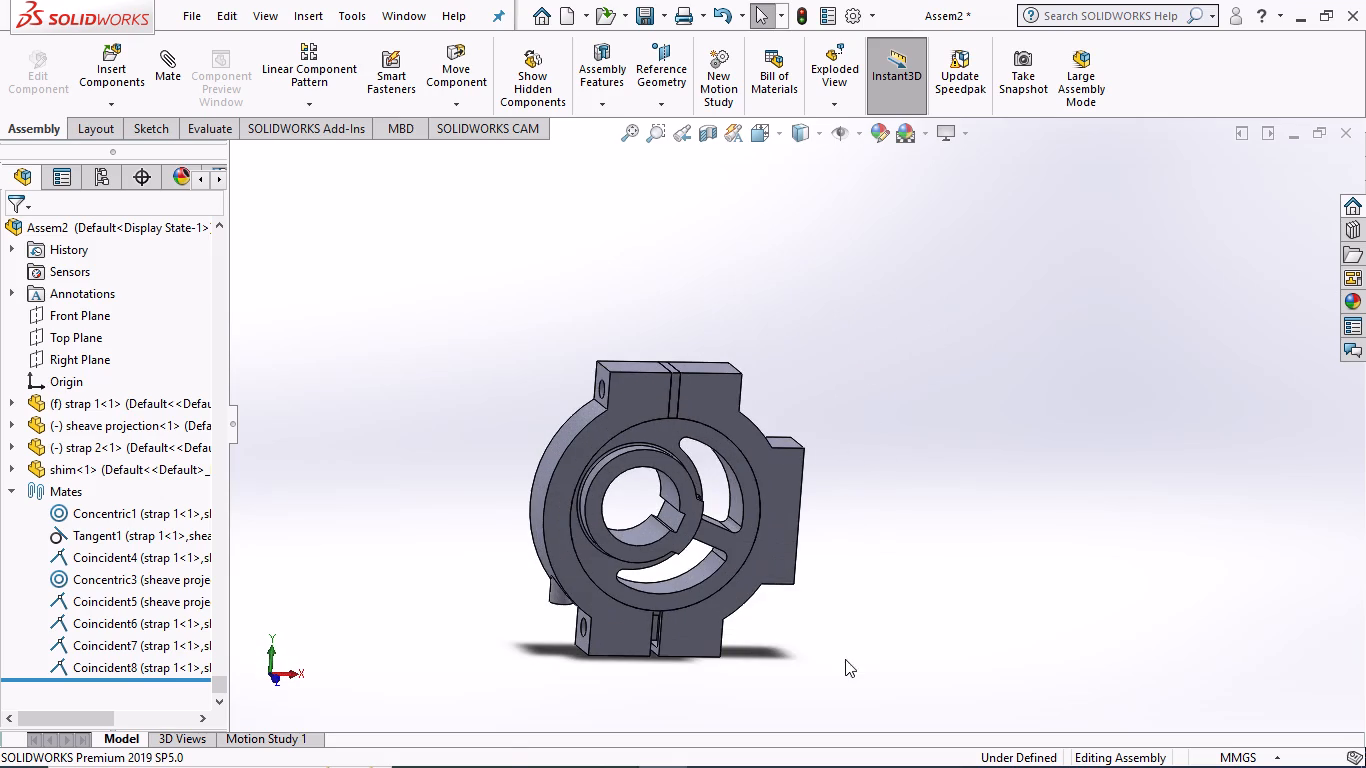
pyautogui.scroll(-1, 845, 659)
pyautogui.moveTo(936, 465); pyautogui.dragTo(927, 419, button='middle')
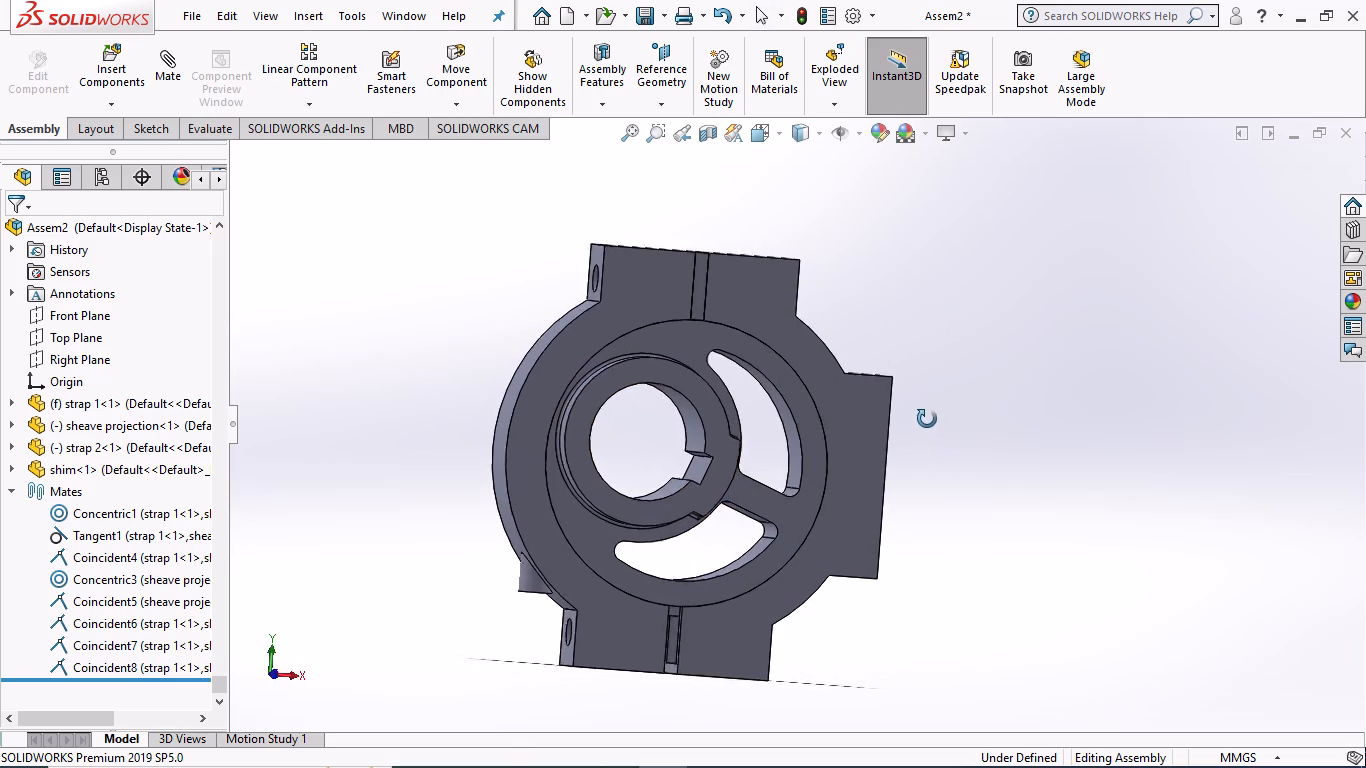
pyautogui.moveTo(927, 419); pyautogui.dragTo(911, 406, button='middle')
pyautogui.click(127, 65)
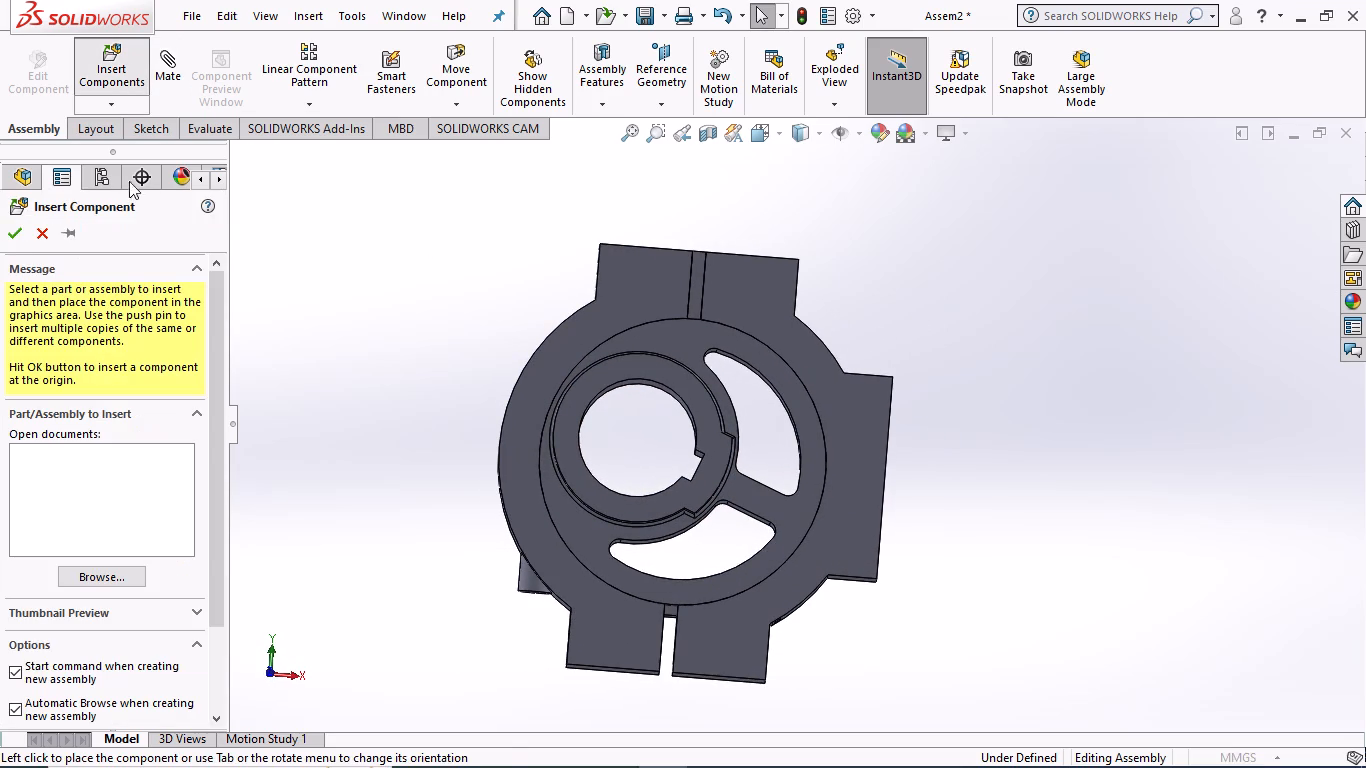
pyautogui.click(552, 306)
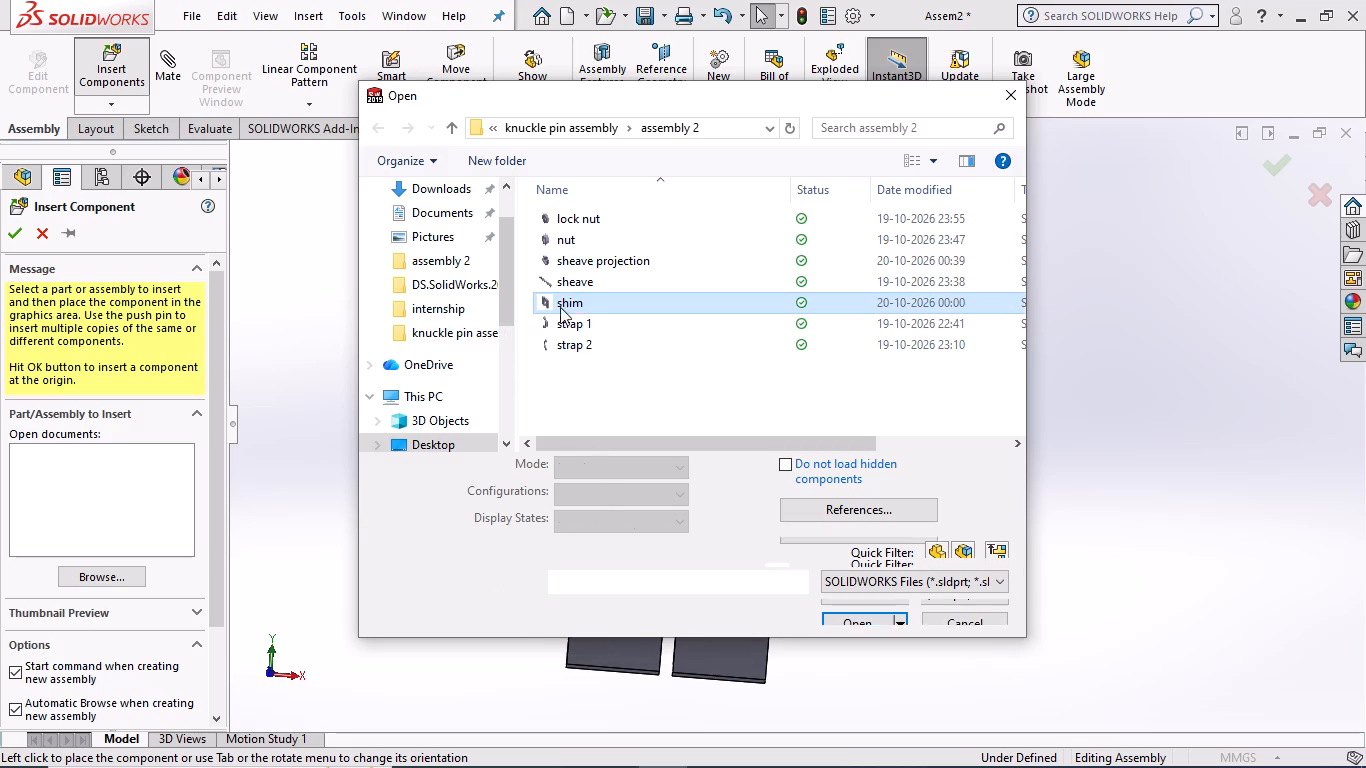
pyautogui.click(865, 591)
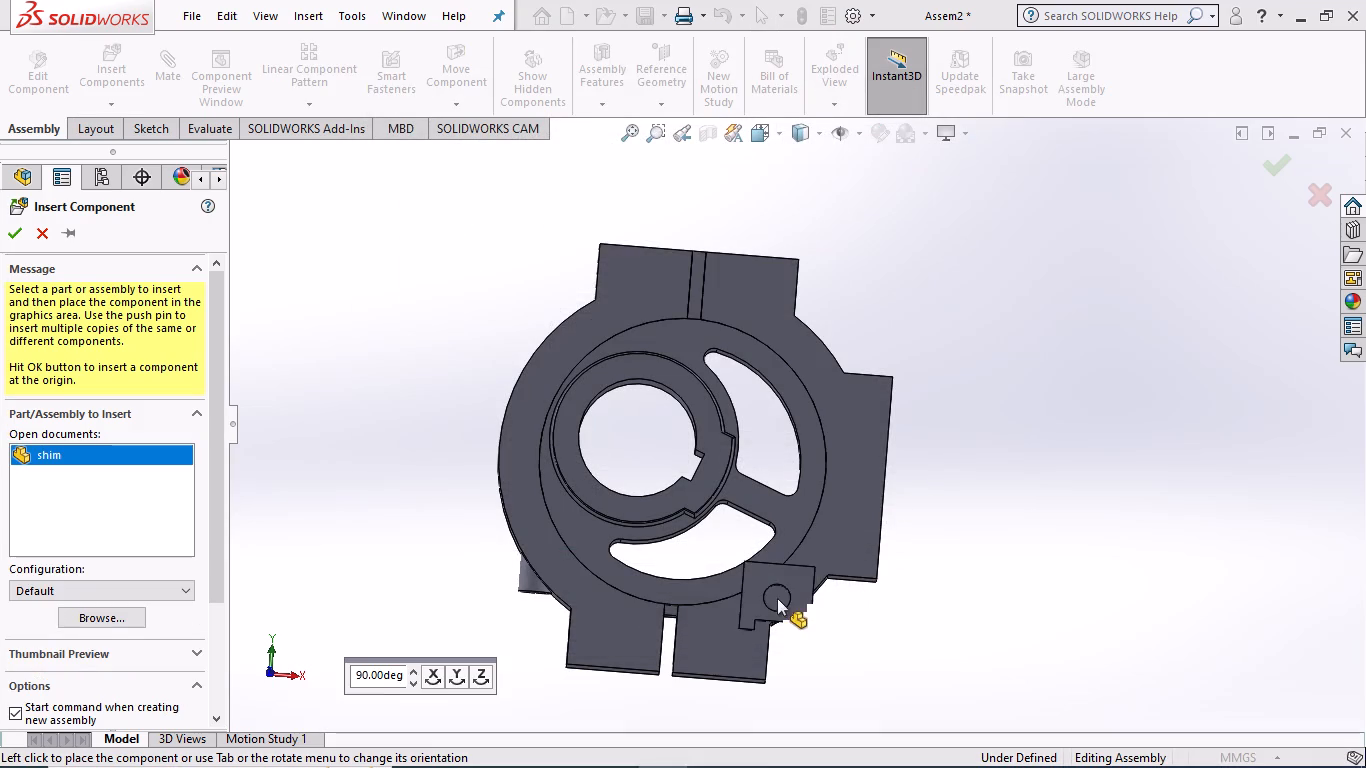
pyautogui.click(429, 678)
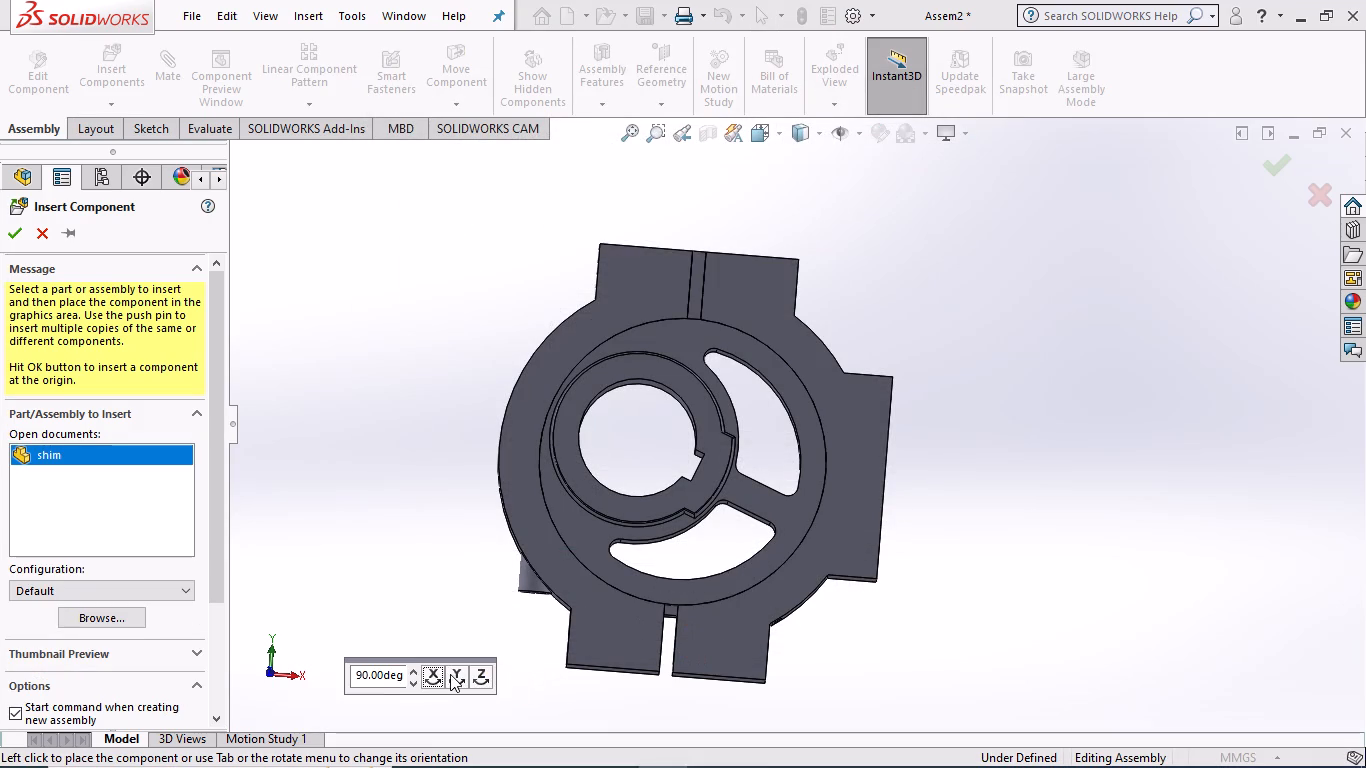
pyautogui.click(449, 674)
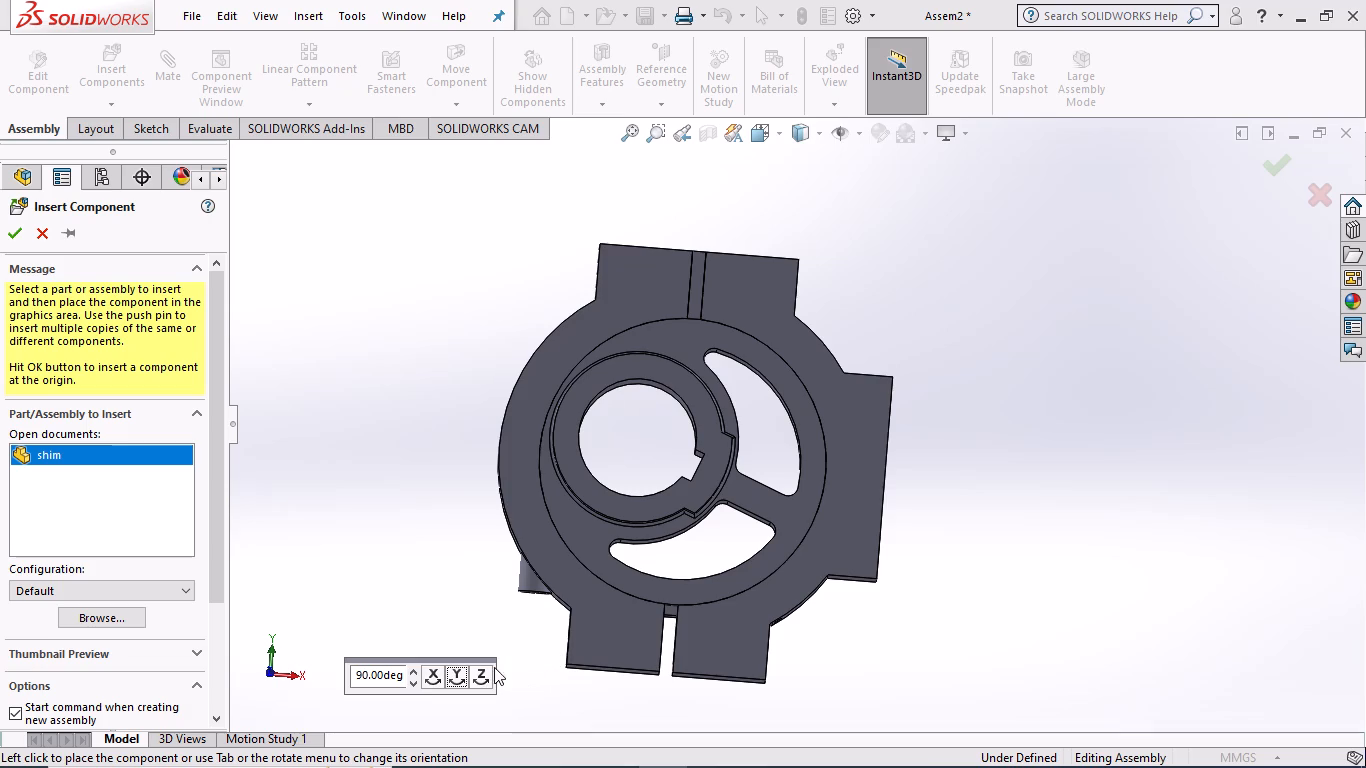
pyautogui.click(478, 674)
pyautogui.click(480, 668)
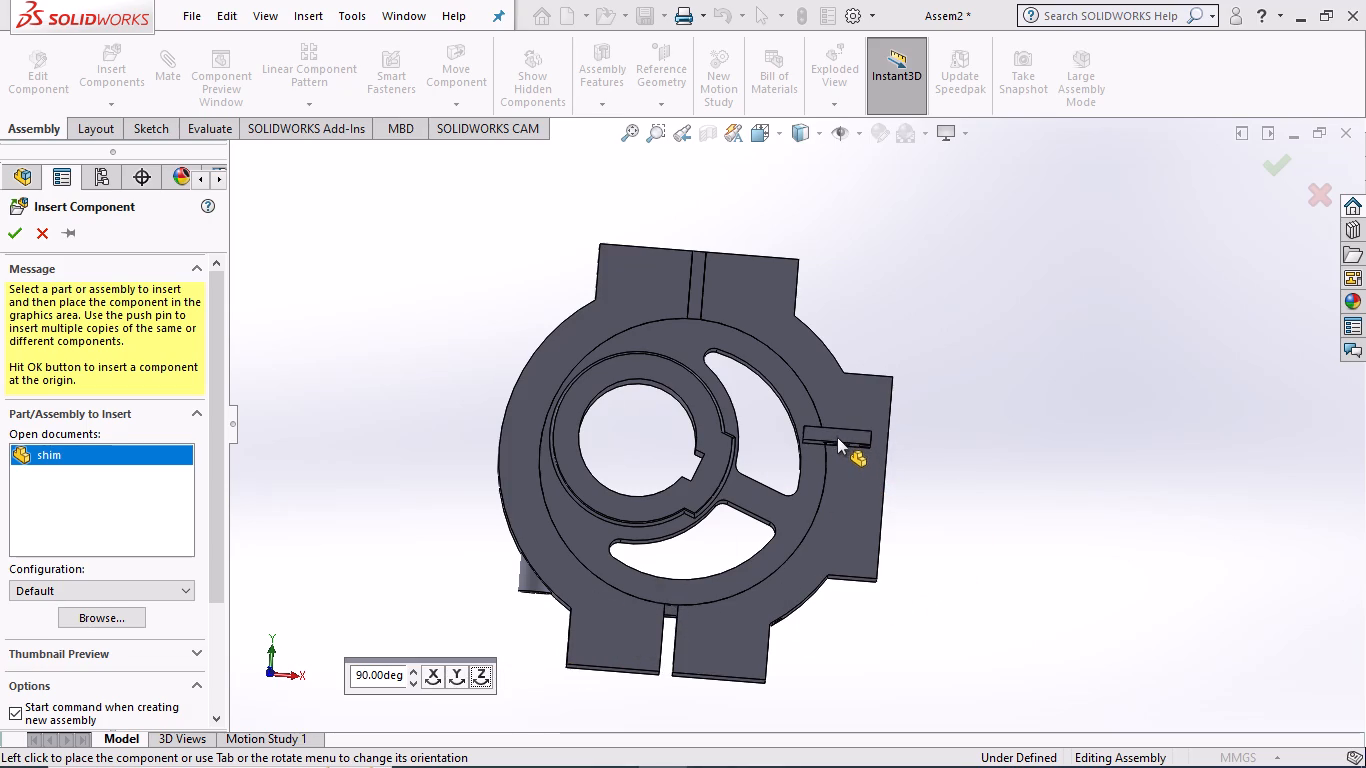
pyautogui.click(484, 665)
pyautogui.click(477, 670)
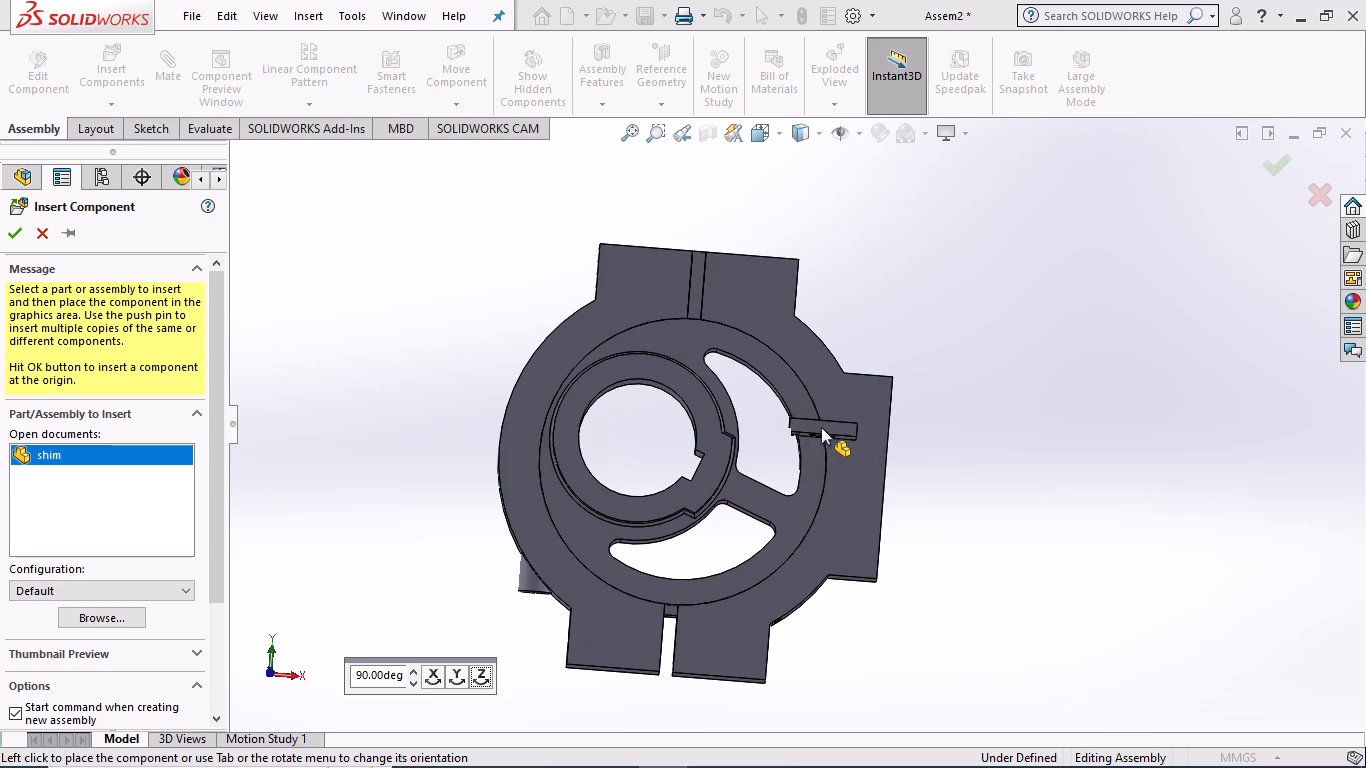
pyautogui.click(485, 667)
pyautogui.moveTo(860, 442); pyautogui.dragTo(867, 435, button='middle')
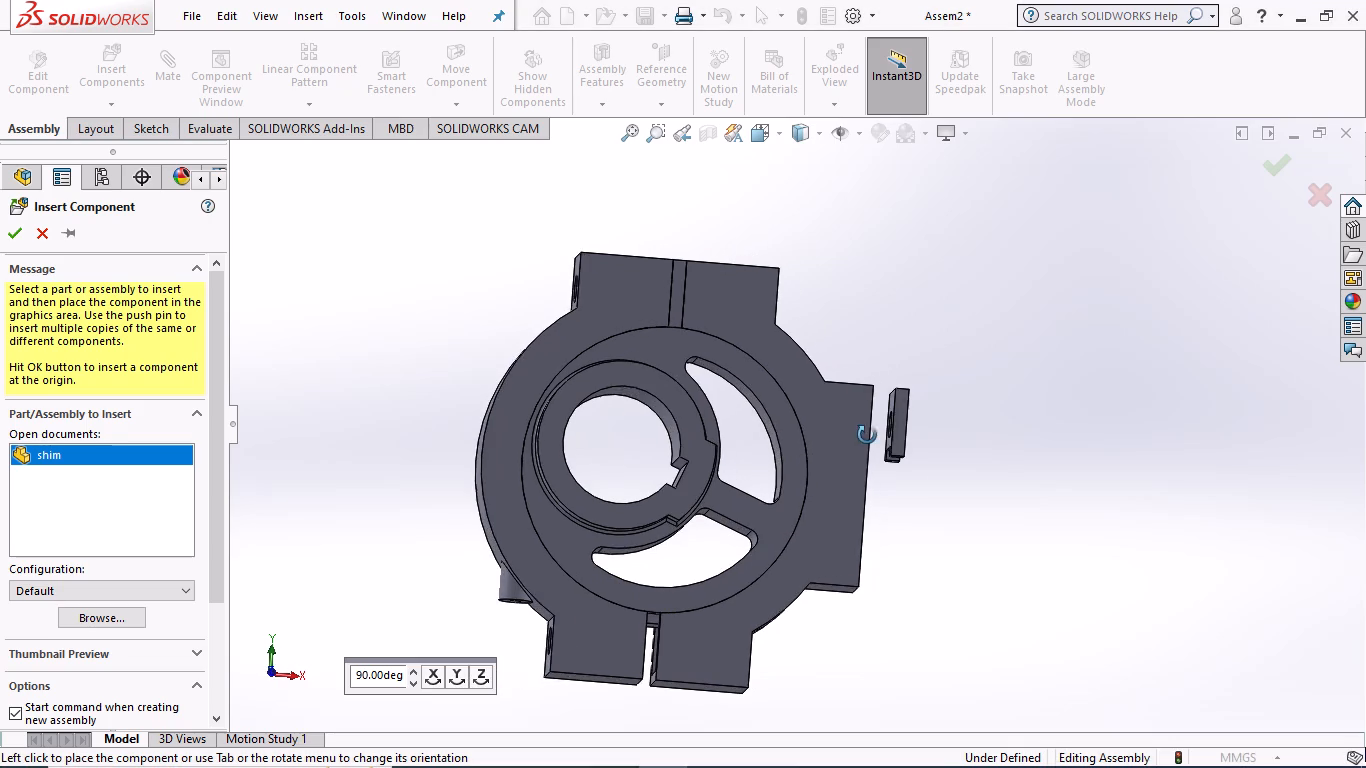
pyautogui.moveTo(867, 435); pyautogui.dragTo(902, 440, button='middle')
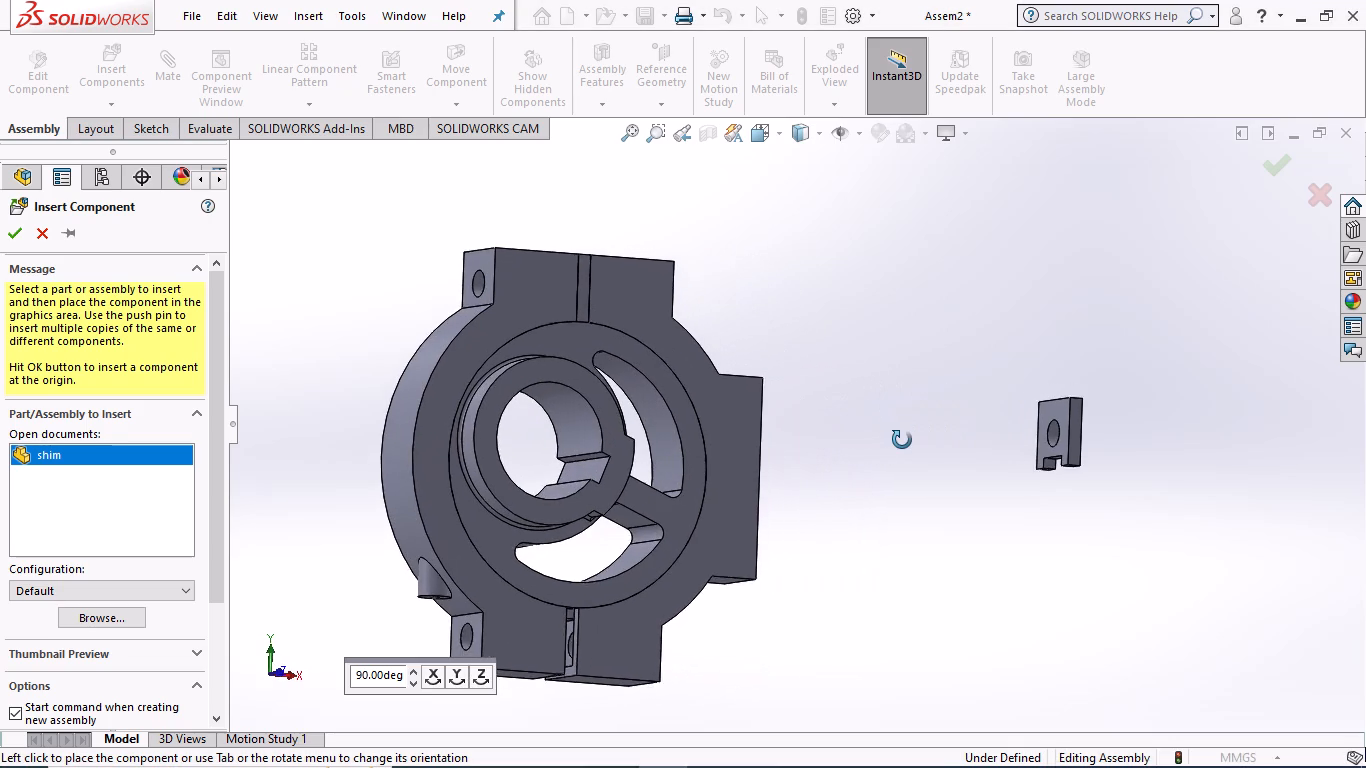
pyautogui.moveTo(902, 440); pyautogui.dragTo(903, 444, button='middle')
pyautogui.scroll(1, 903, 444)
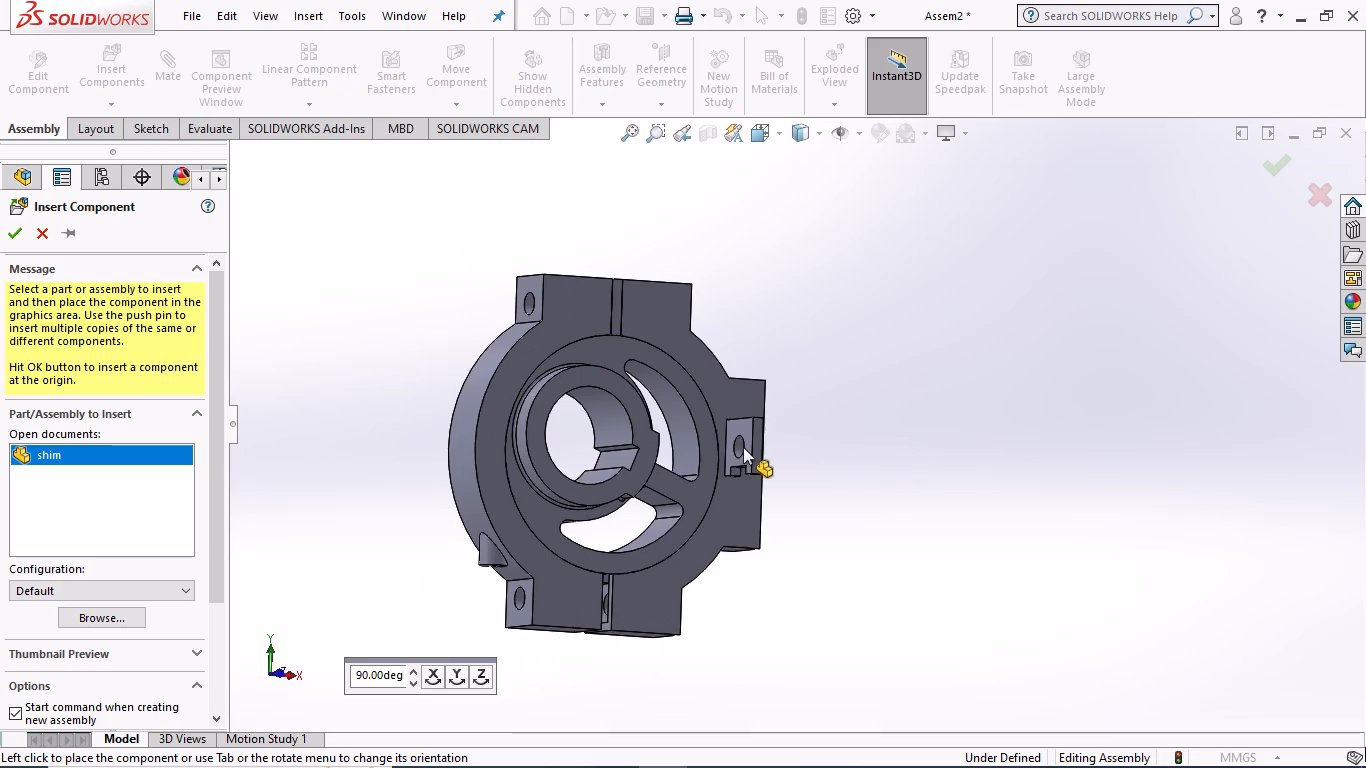
pyautogui.click(457, 674)
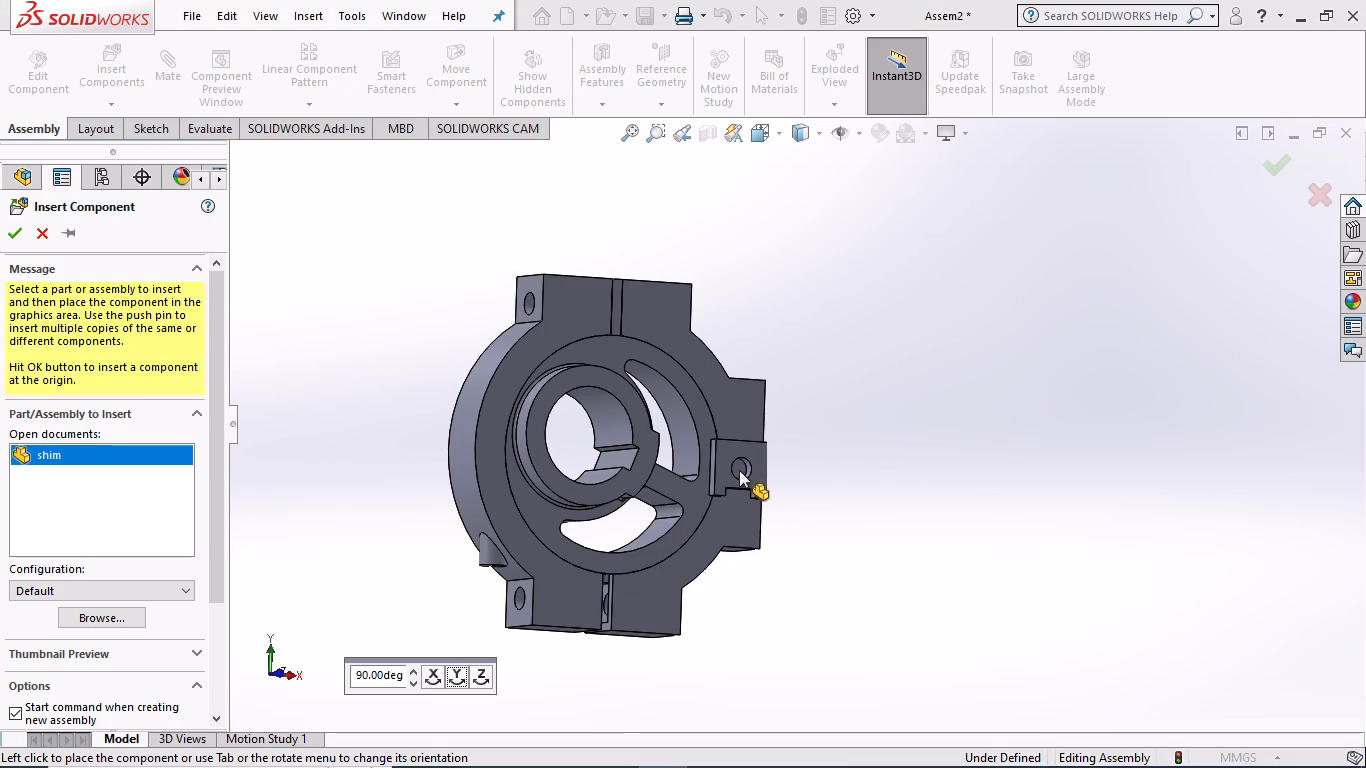
pyautogui.click(462, 673)
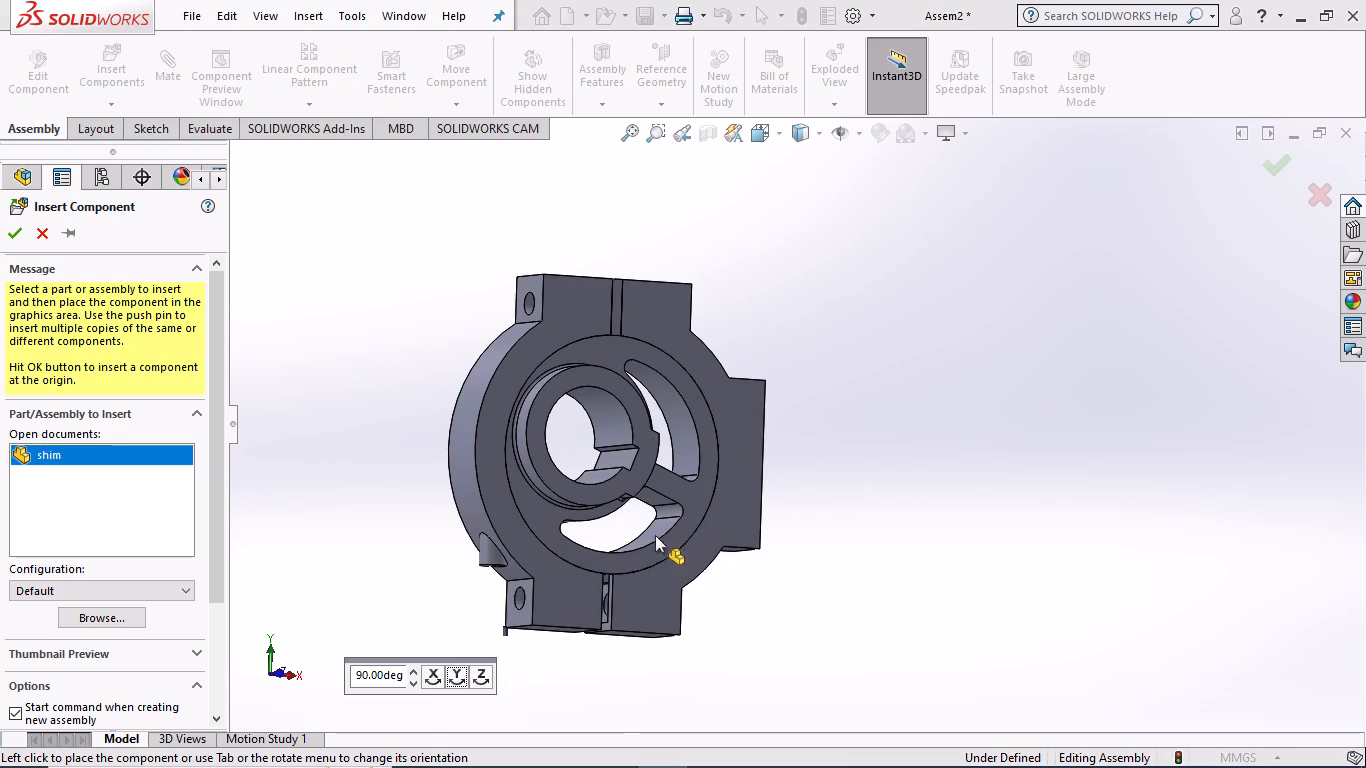
pyautogui.click(439, 674)
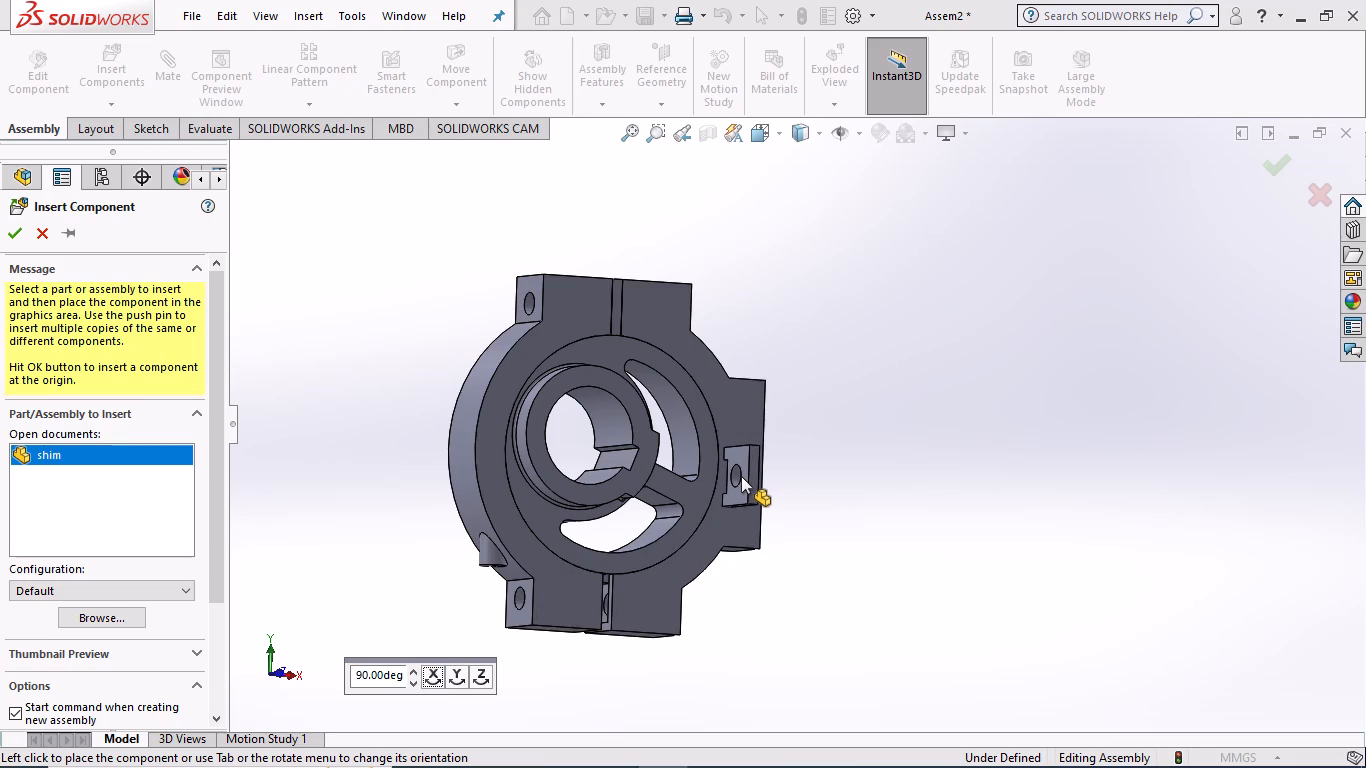
pyautogui.click(436, 670)
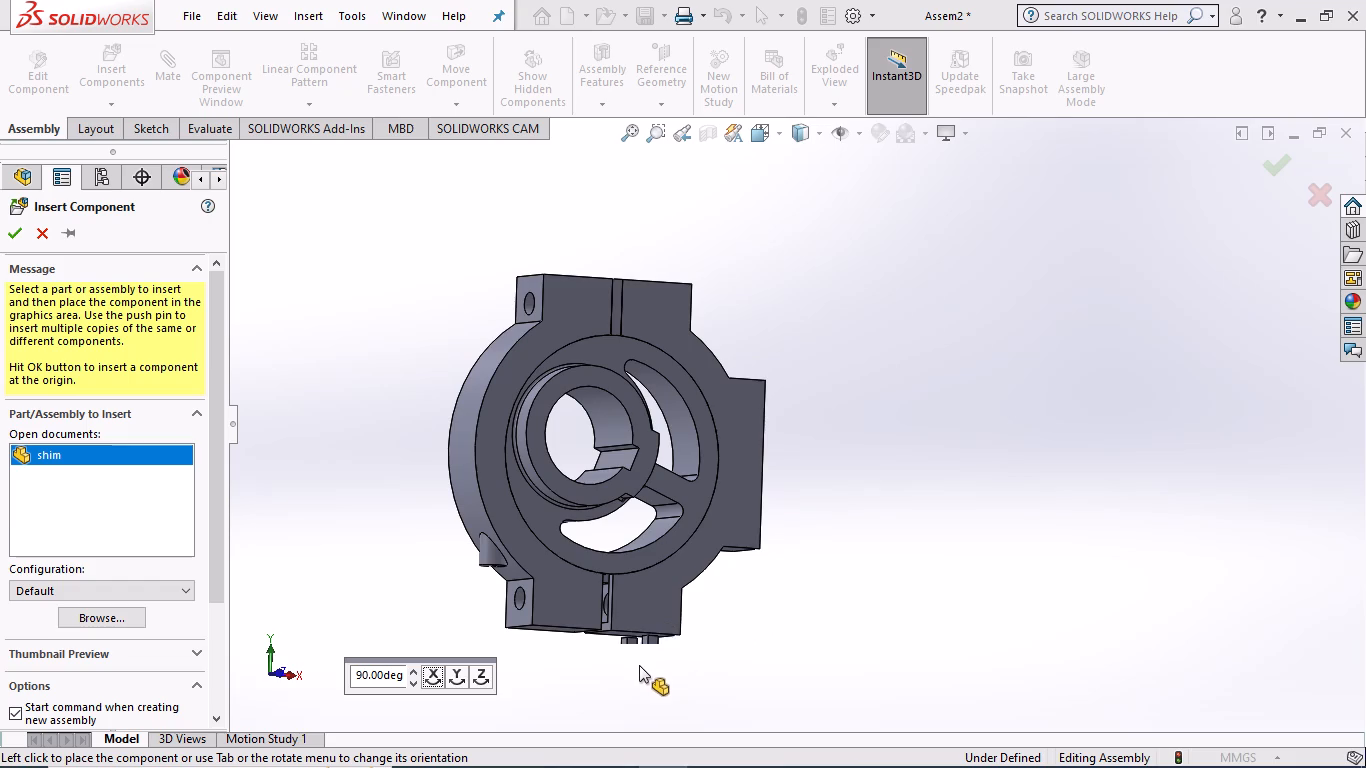
pyautogui.click(776, 619)
# Add a coincident mate between the new shim's broad face and the inner face of strap 2's lower lug.
pyautogui.scroll(2, 887, 472)
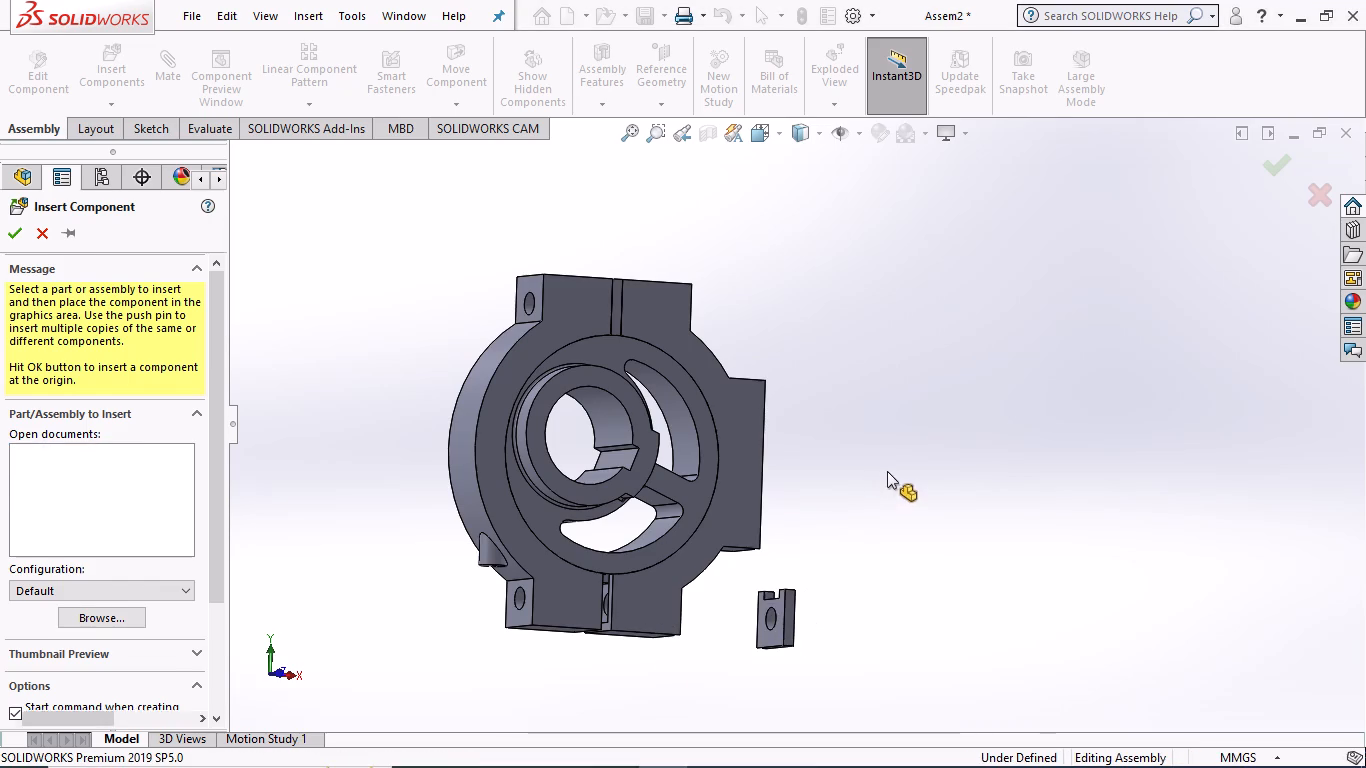
pyautogui.scroll(2, 887, 471)
pyautogui.moveTo(886, 470); pyautogui.dragTo(834, 468, button='middle')
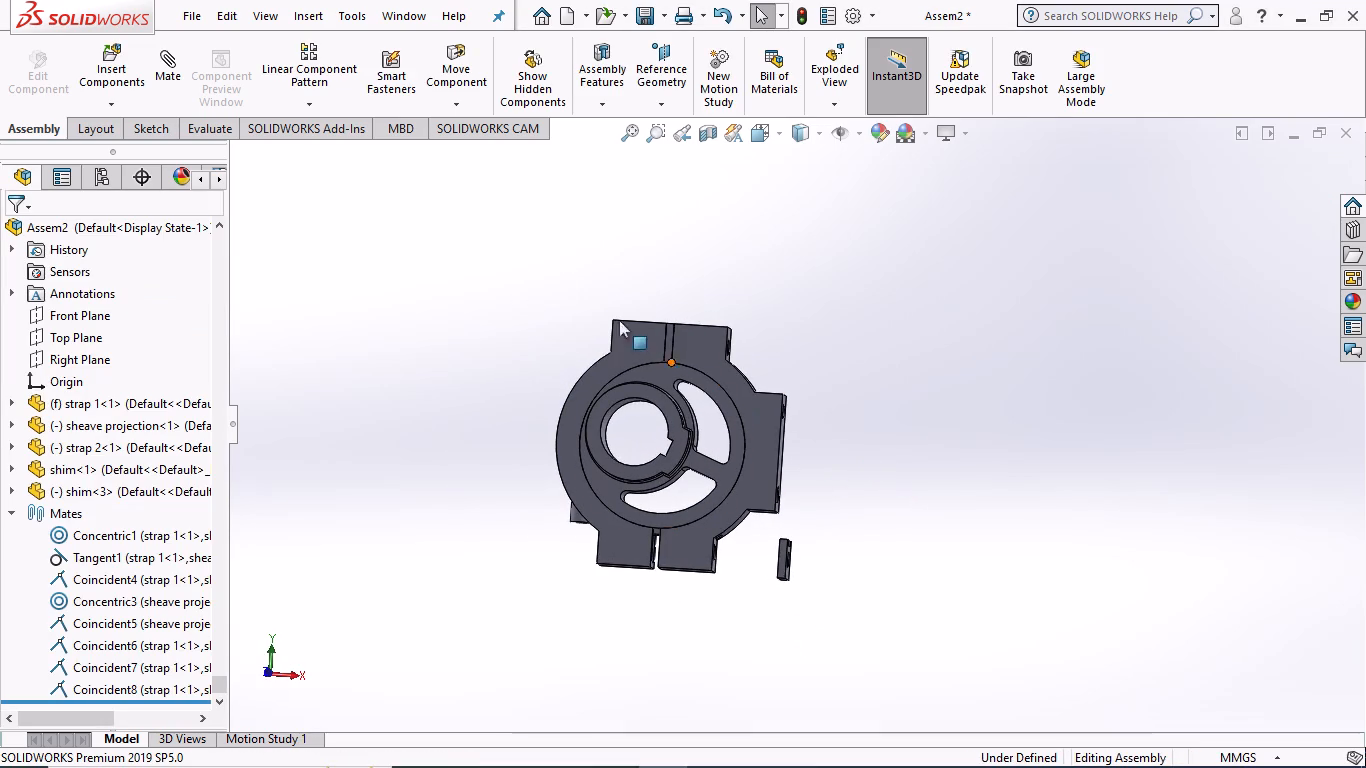
pyautogui.click(165, 56)
pyautogui.scroll(-4, 800, 292)
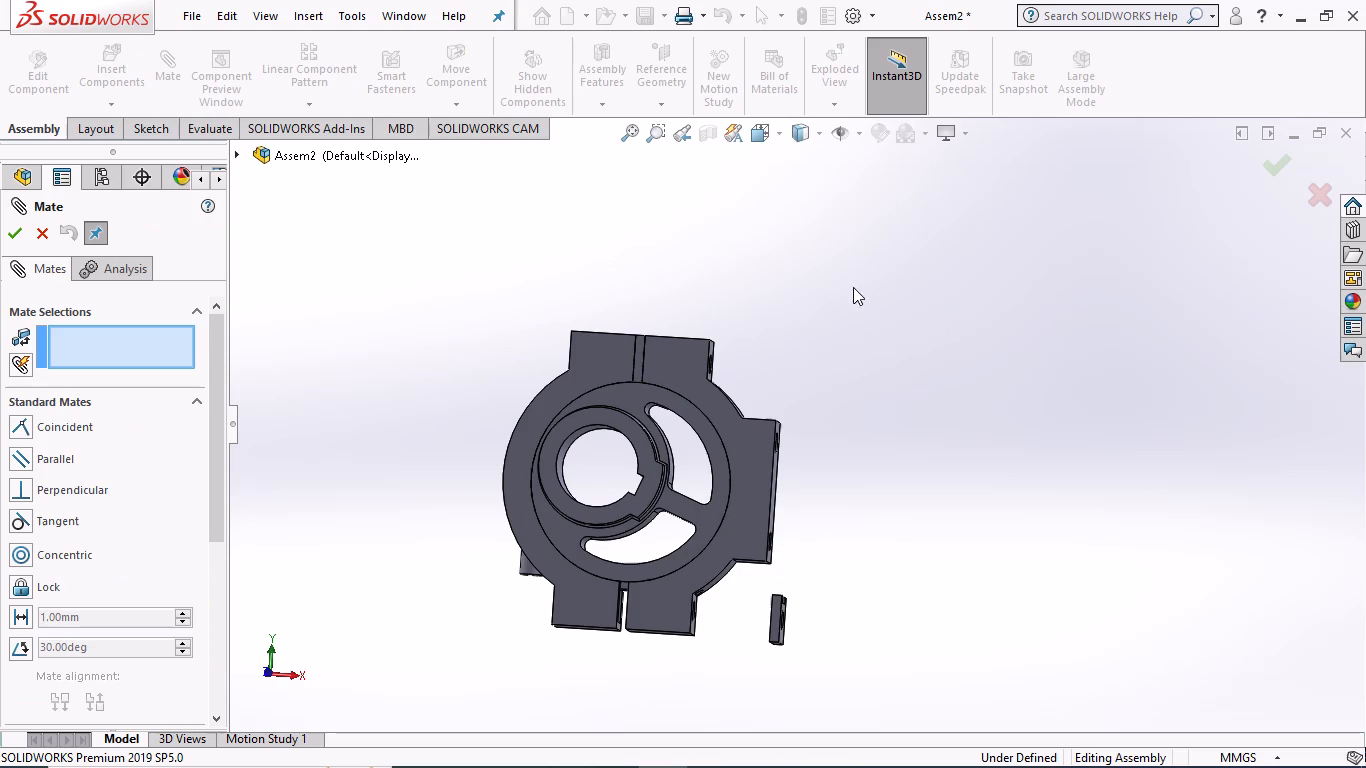
pyautogui.scroll(-2, 857, 321)
pyautogui.scroll(4, 774, 568)
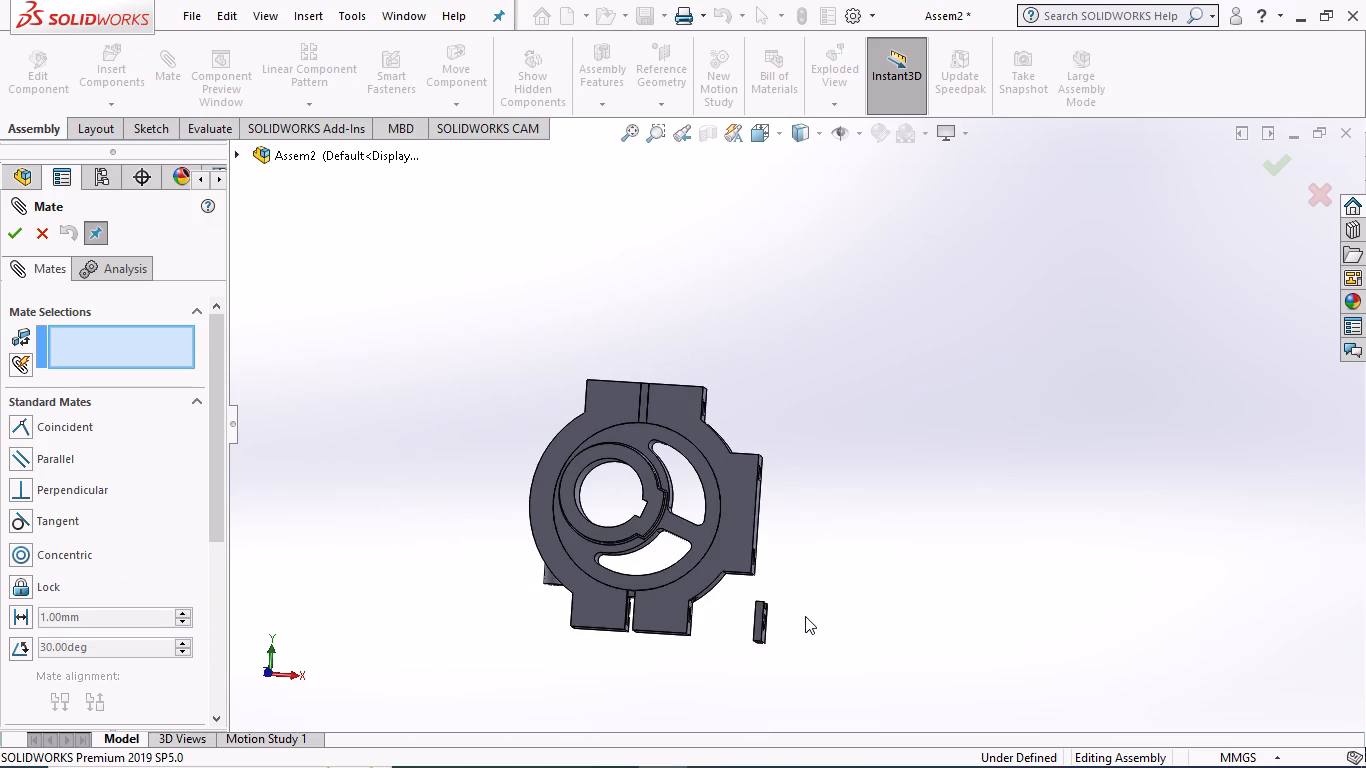
pyautogui.moveTo(805, 616); pyautogui.dragTo(882, 620, button='middle')
pyautogui.scroll(-3, 762, 613)
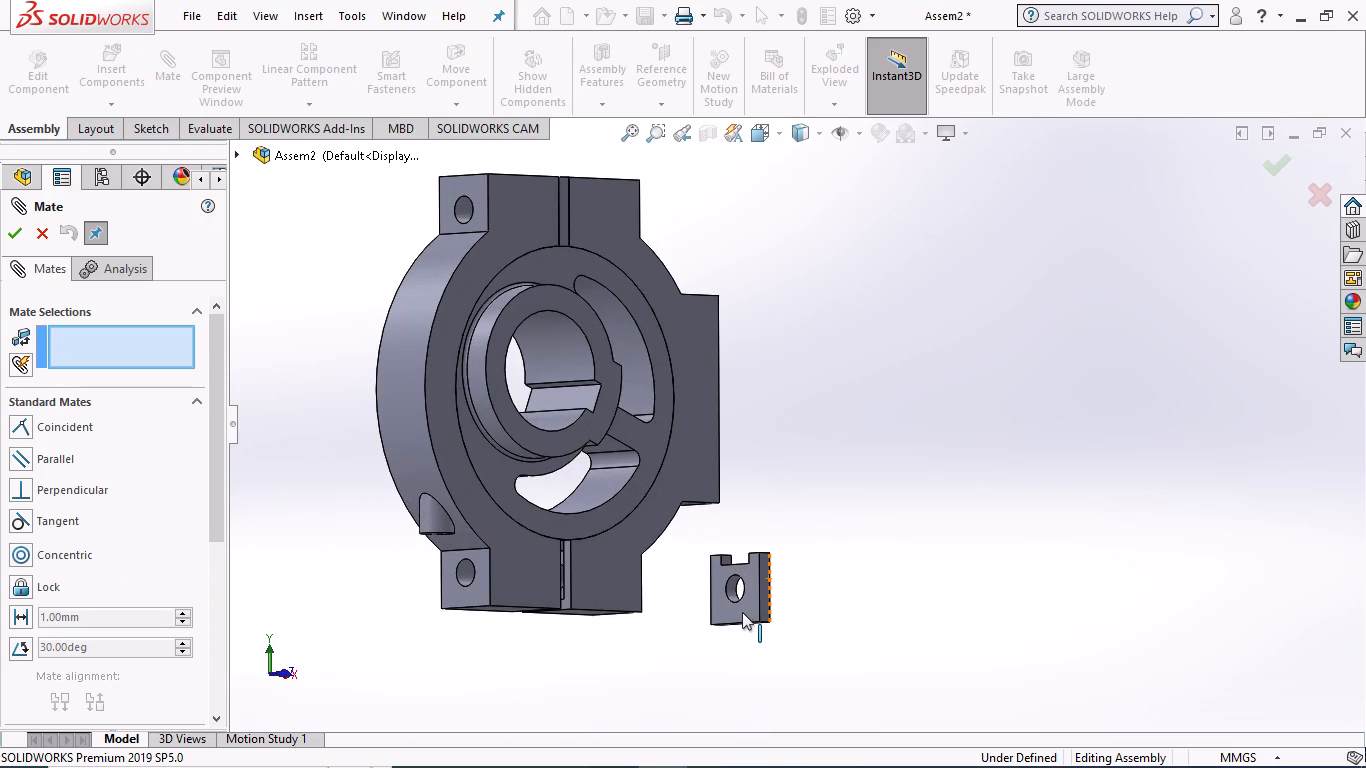
pyautogui.click(753, 608)
pyautogui.moveTo(931, 528); pyautogui.dragTo(864, 521, button='middle')
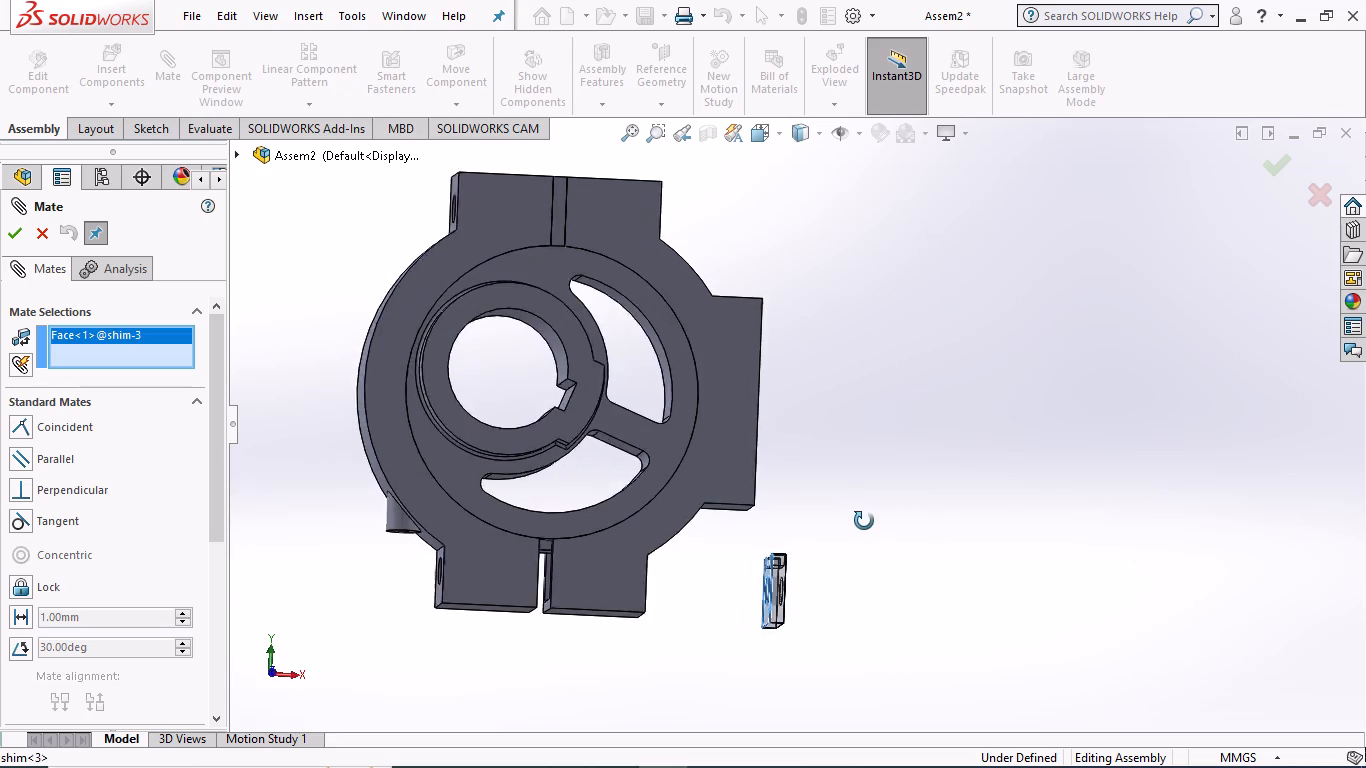
pyautogui.moveTo(864, 521); pyautogui.dragTo(821, 519, button='middle')
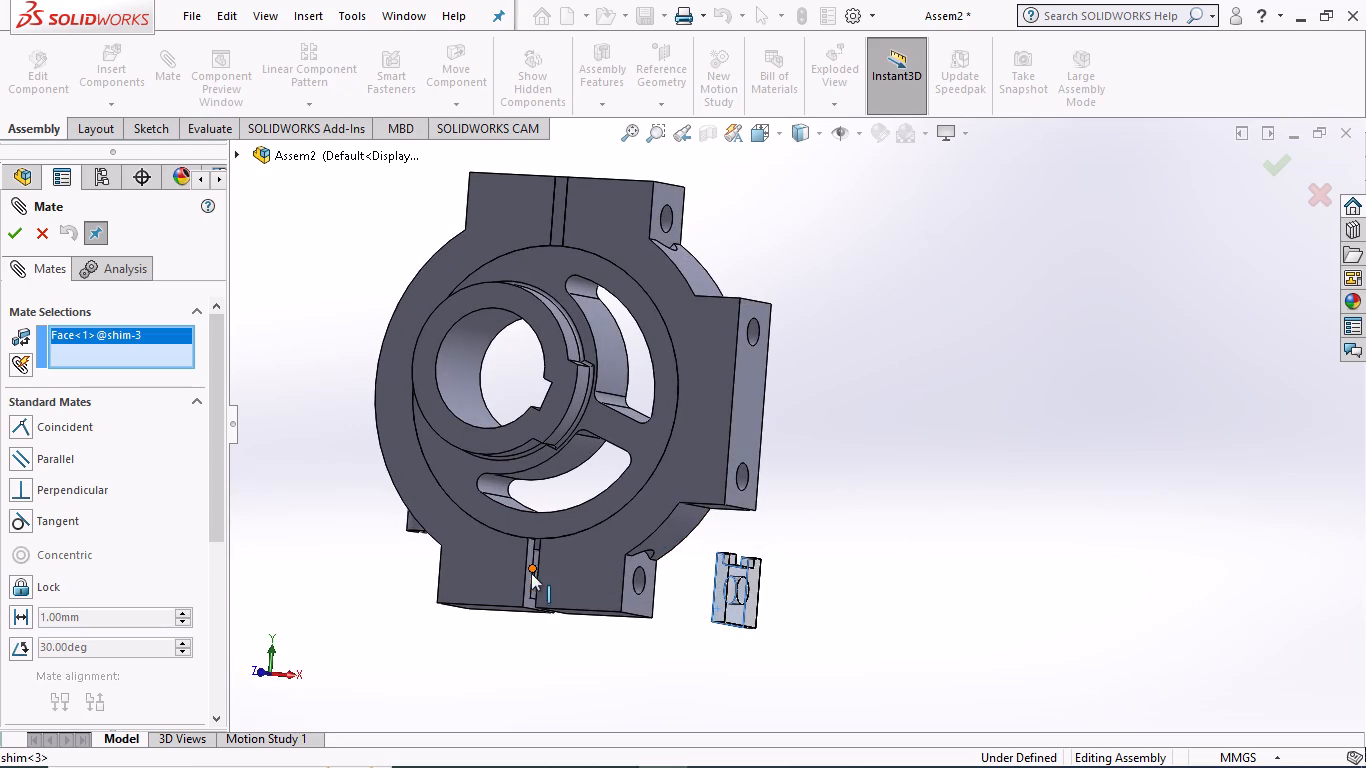
pyautogui.scroll(-4, 524, 582)
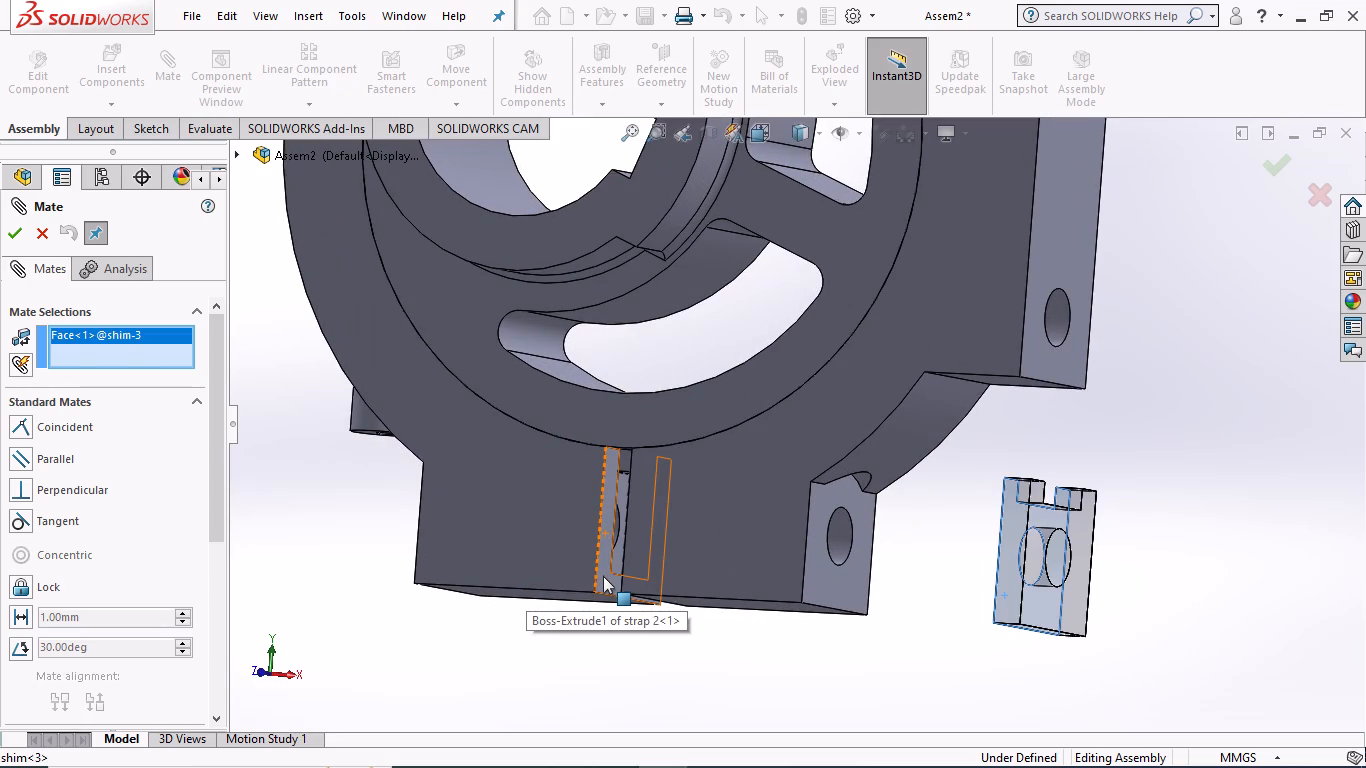
pyautogui.click(603, 575)
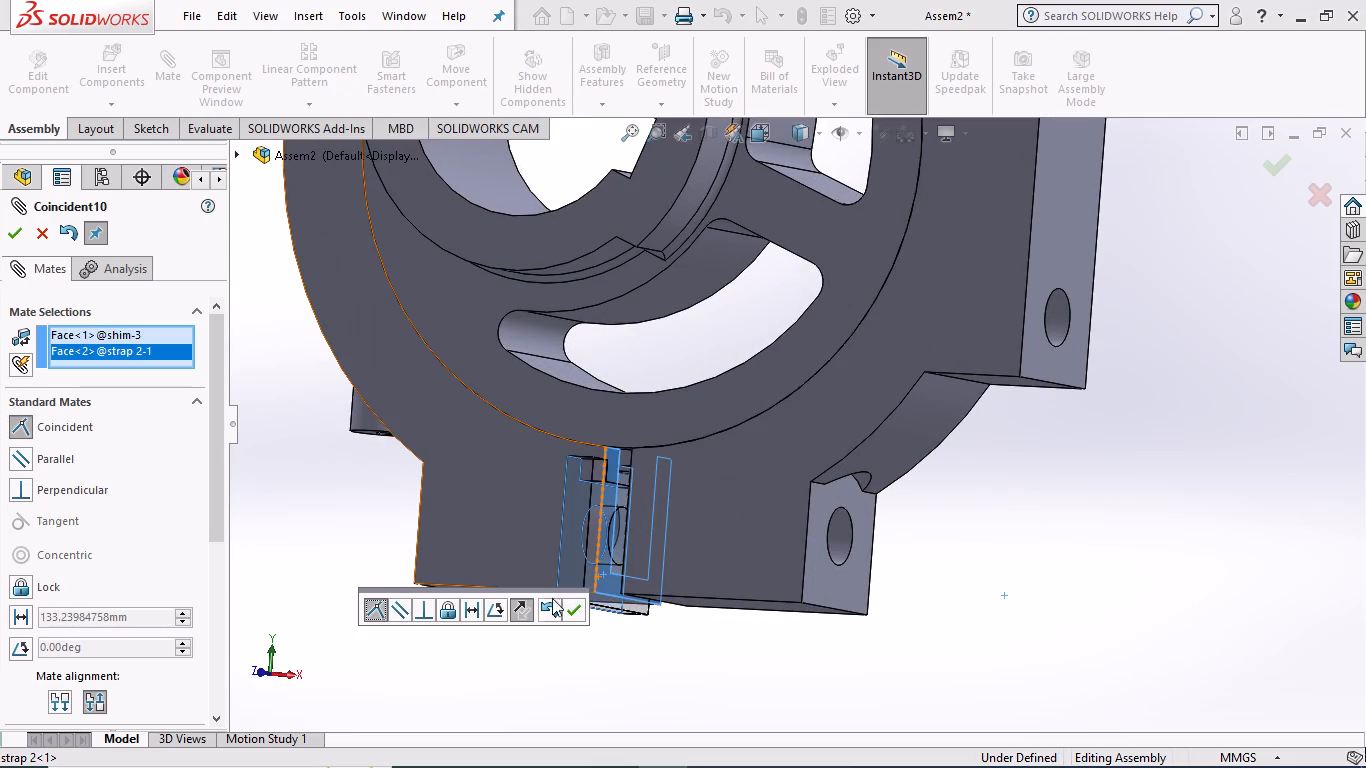
pyautogui.click(567, 606)
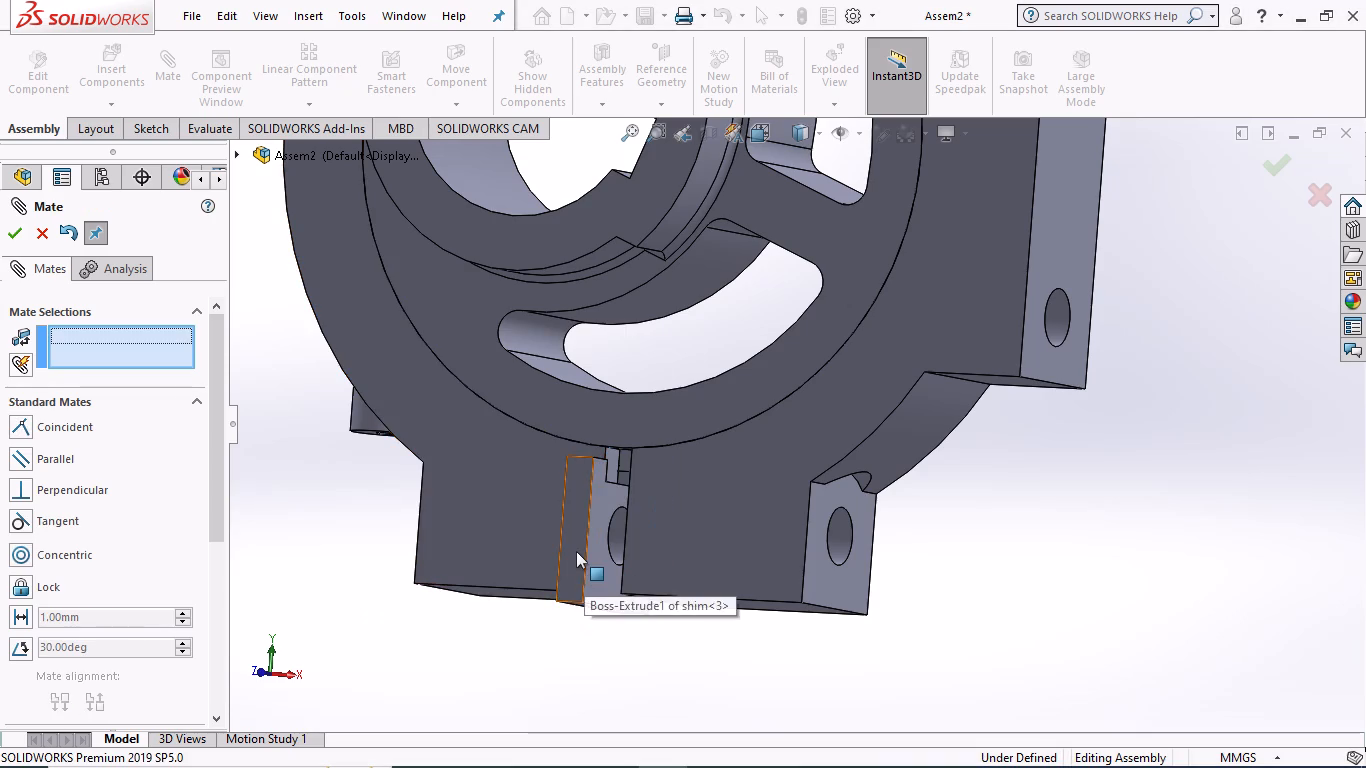
# Add a coincident mate making the shim's narrow side face flush with strap 2's front face.
pyautogui.click(576, 551)
pyautogui.click(527, 522)
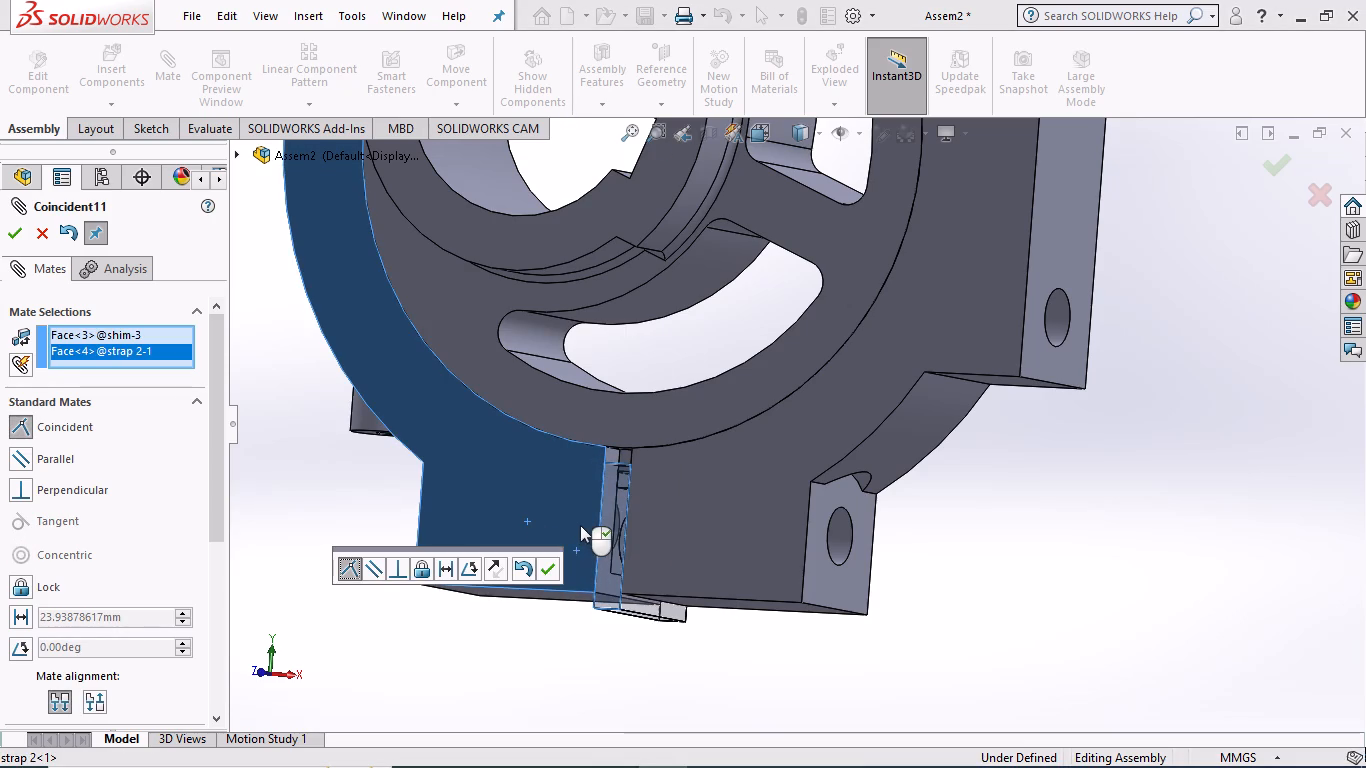
pyautogui.click(550, 562)
# Add a coincident mate making the shim's bottom face flush with the underside of strap 2's lower lug.
pyautogui.moveTo(721, 642); pyautogui.dragTo(745, 545, button='middle')
pyautogui.click(605, 642)
pyautogui.click(524, 630)
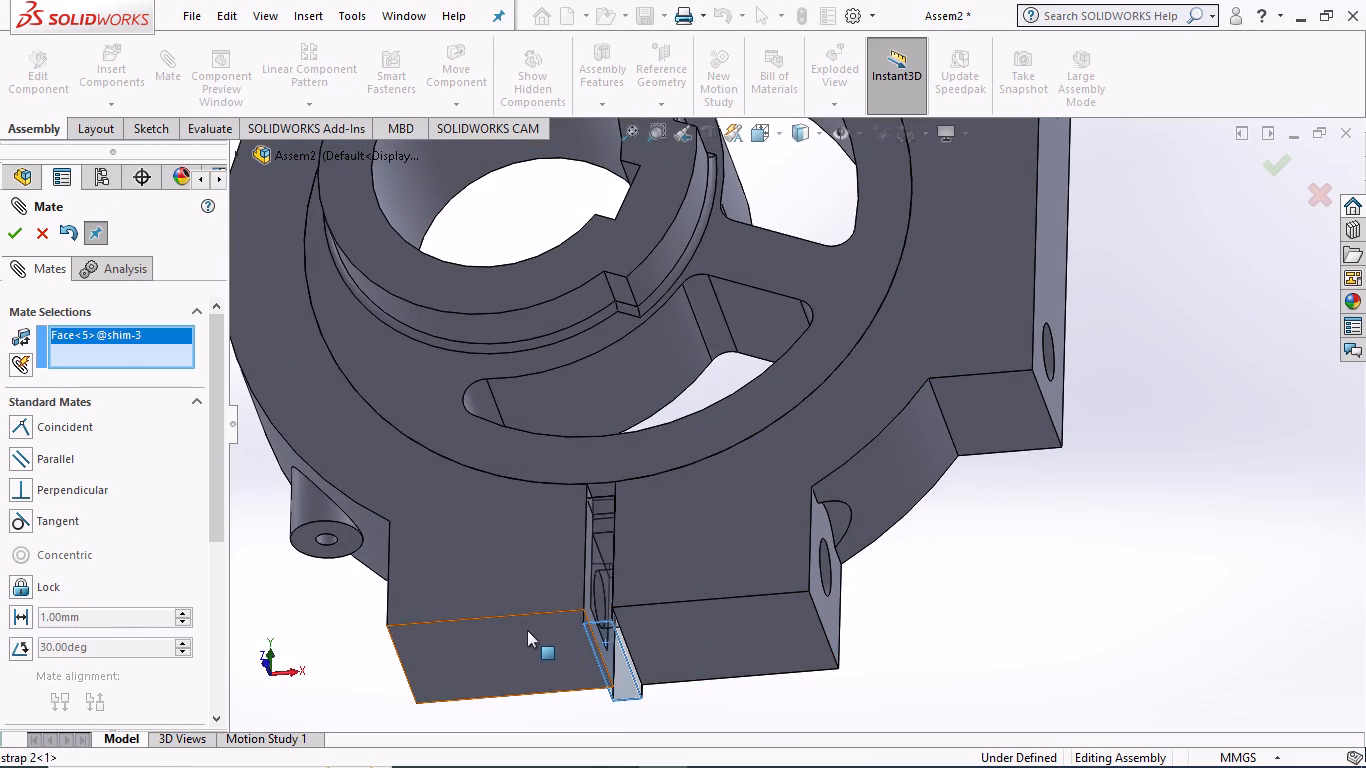
pyautogui.click(579, 662)
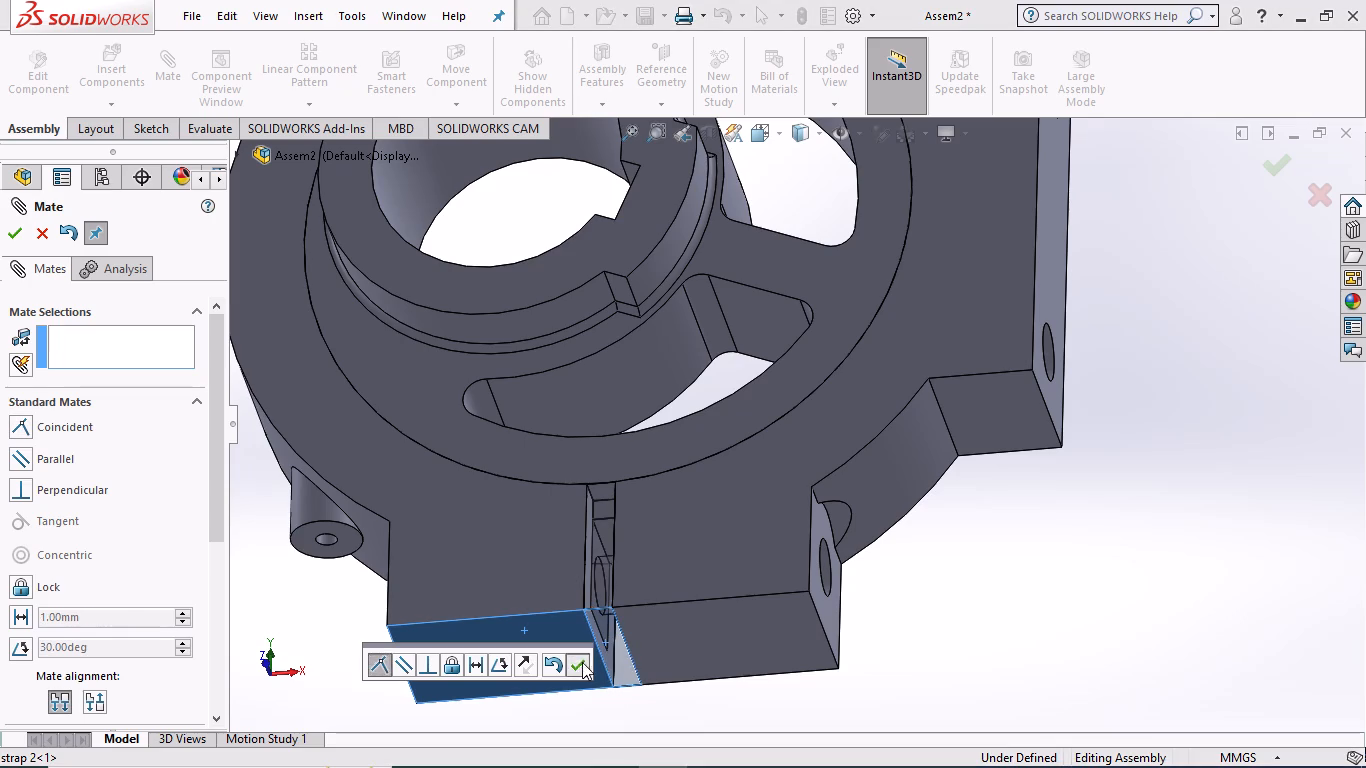
# Rotate the sheave projection inside the straps to test its motion, and finish mating.
pyautogui.scroll(5, 879, 578)
pyautogui.moveTo(909, 525); pyautogui.dragTo(916, 544, button='middle')
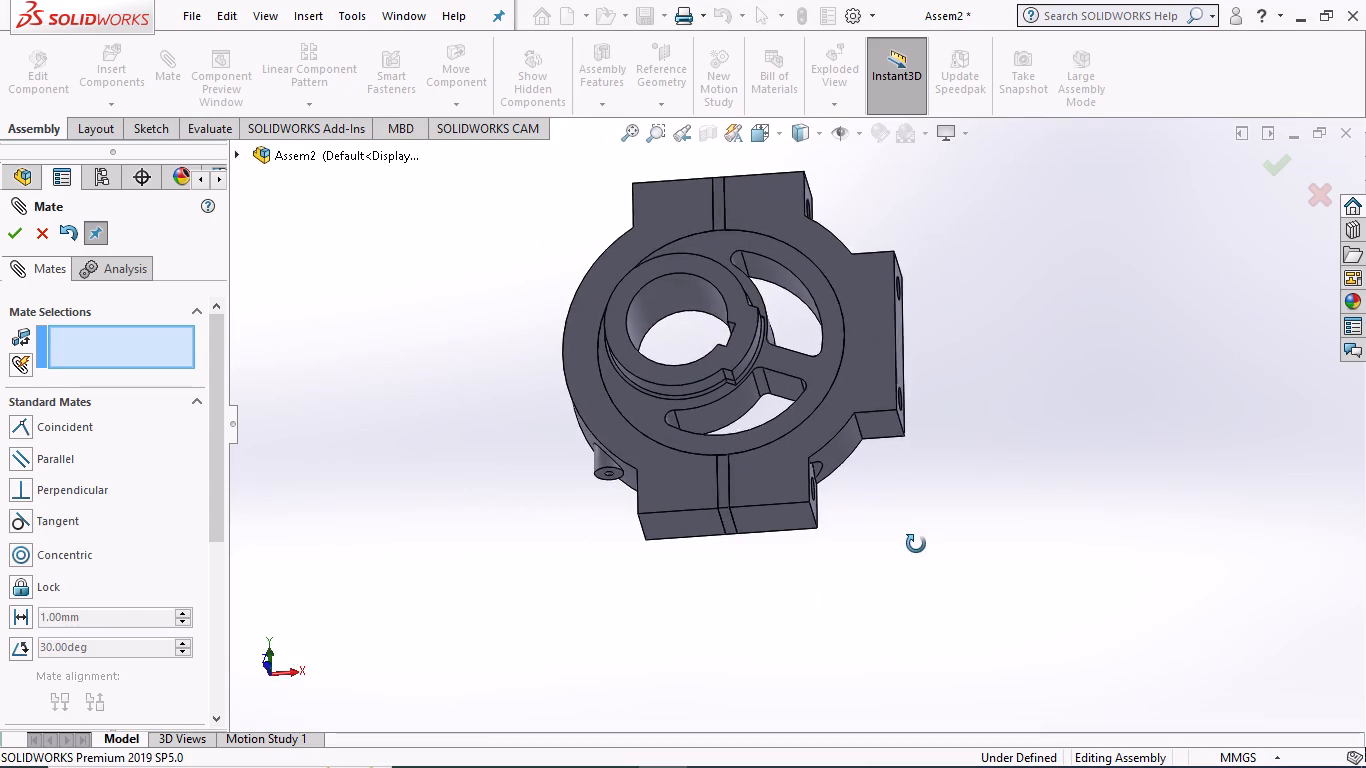
pyautogui.moveTo(916, 544); pyautogui.dragTo(894, 113, button='middle')
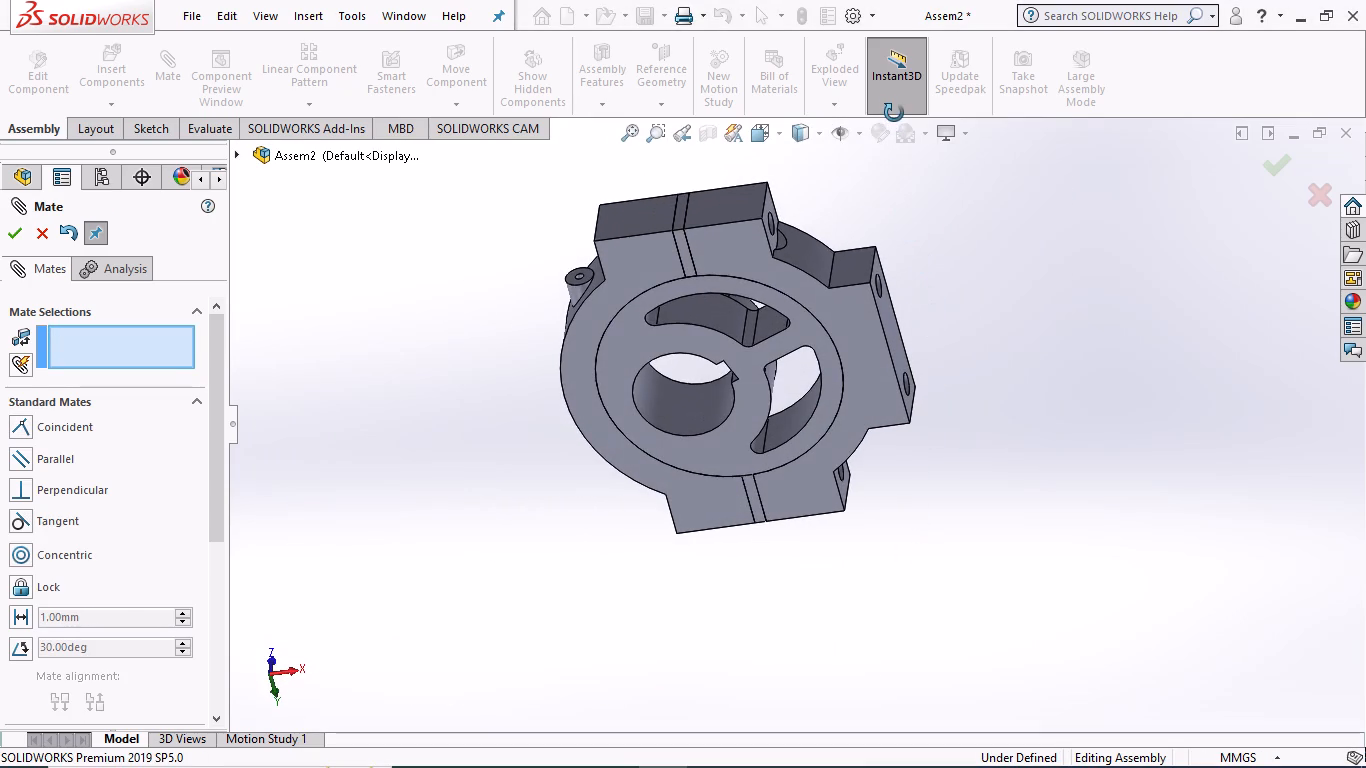
pyautogui.moveTo(894, 113); pyautogui.dragTo(895, 104, button='middle')
pyautogui.moveTo(916, 471); pyautogui.dragTo(923, 367, button='middle')
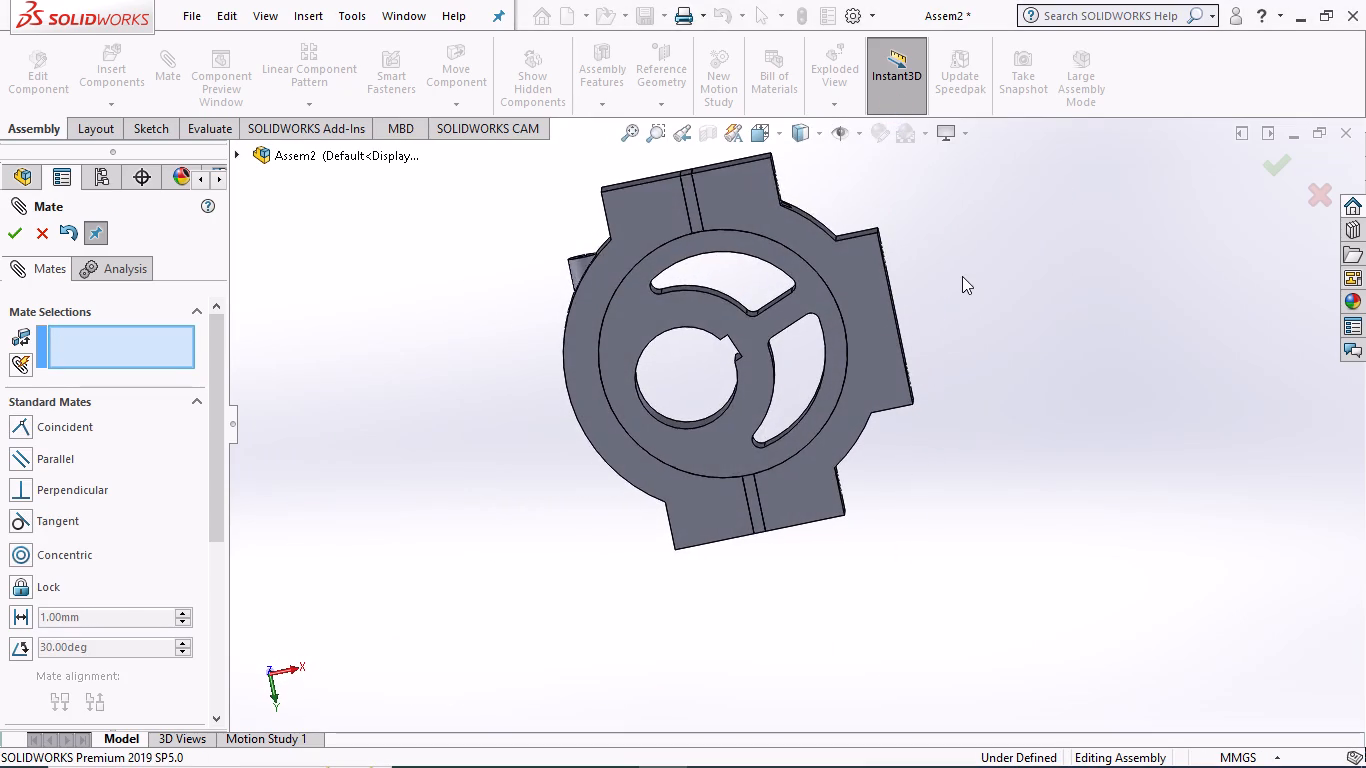
pyautogui.scroll(2, 962, 274)
pyautogui.moveTo(966, 296); pyautogui.dragTo(966, 283, button='middle')
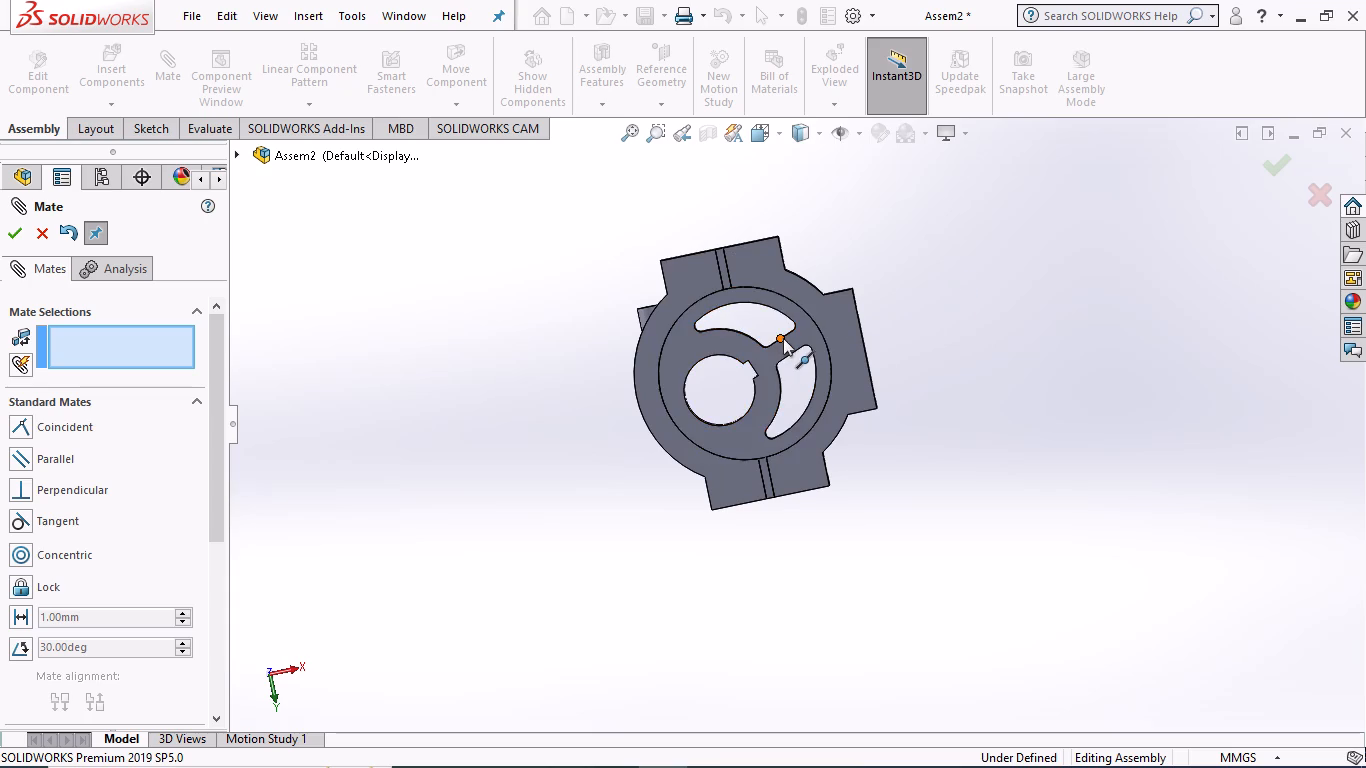
pyautogui.moveTo(776, 344); pyautogui.dragTo(681, 432)
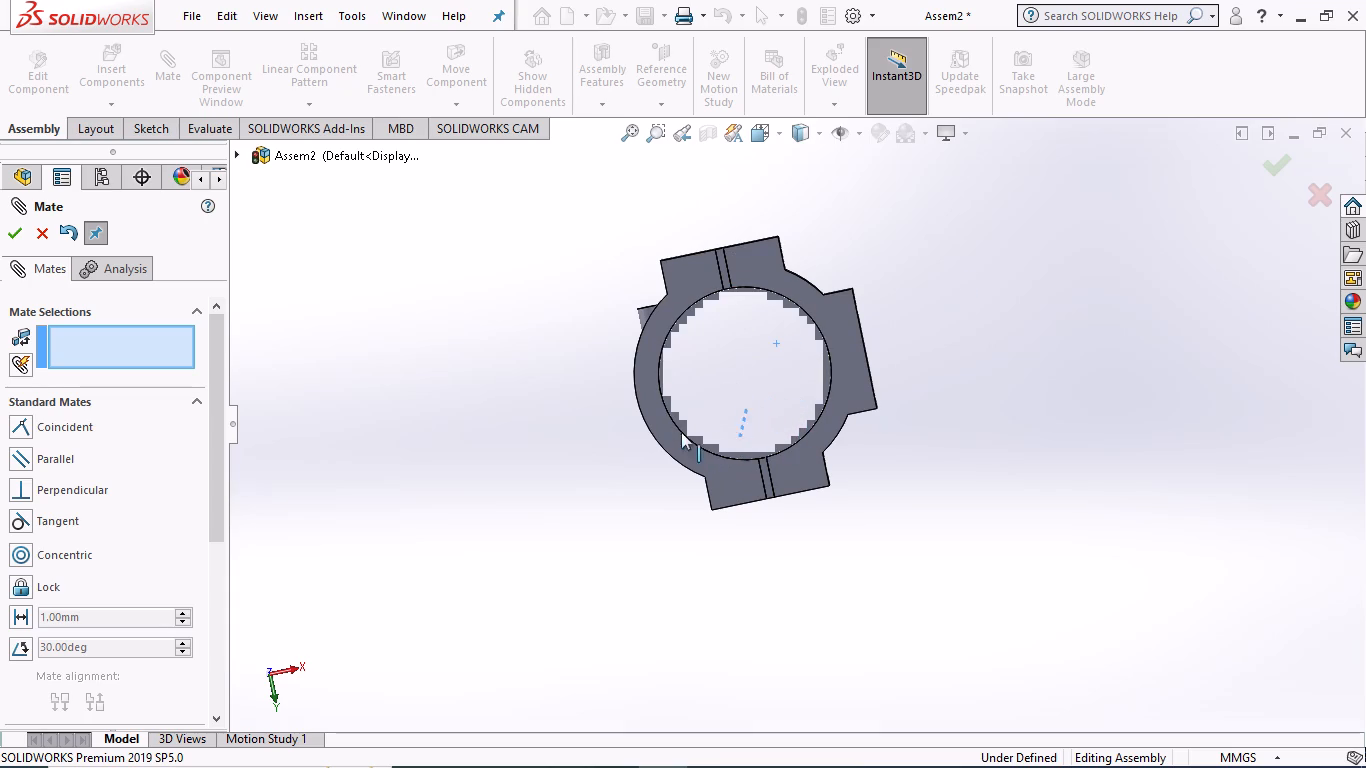
pyautogui.moveTo(681, 432); pyautogui.dragTo(626, 344)
pyautogui.moveTo(810, 360); pyautogui.dragTo(810, 359)
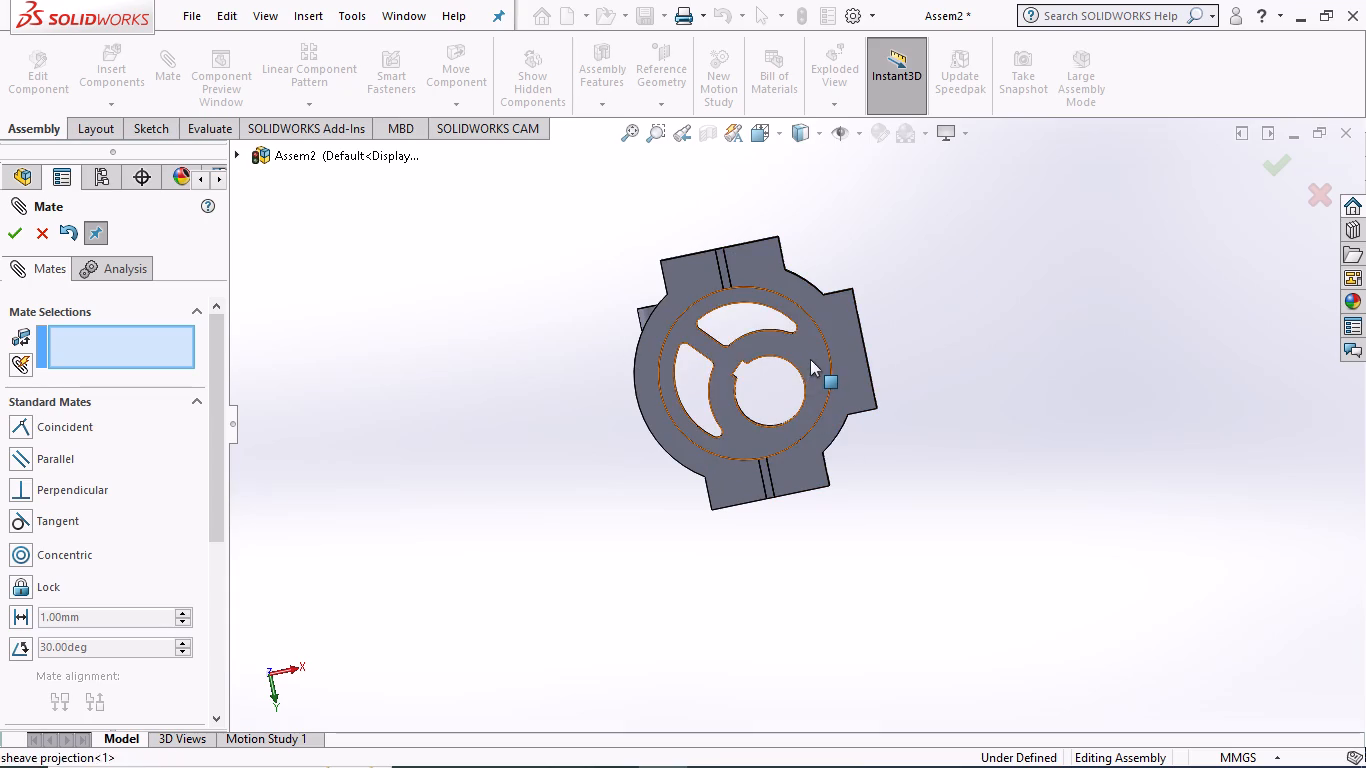
pyautogui.moveTo(810, 359); pyautogui.dragTo(634, 328)
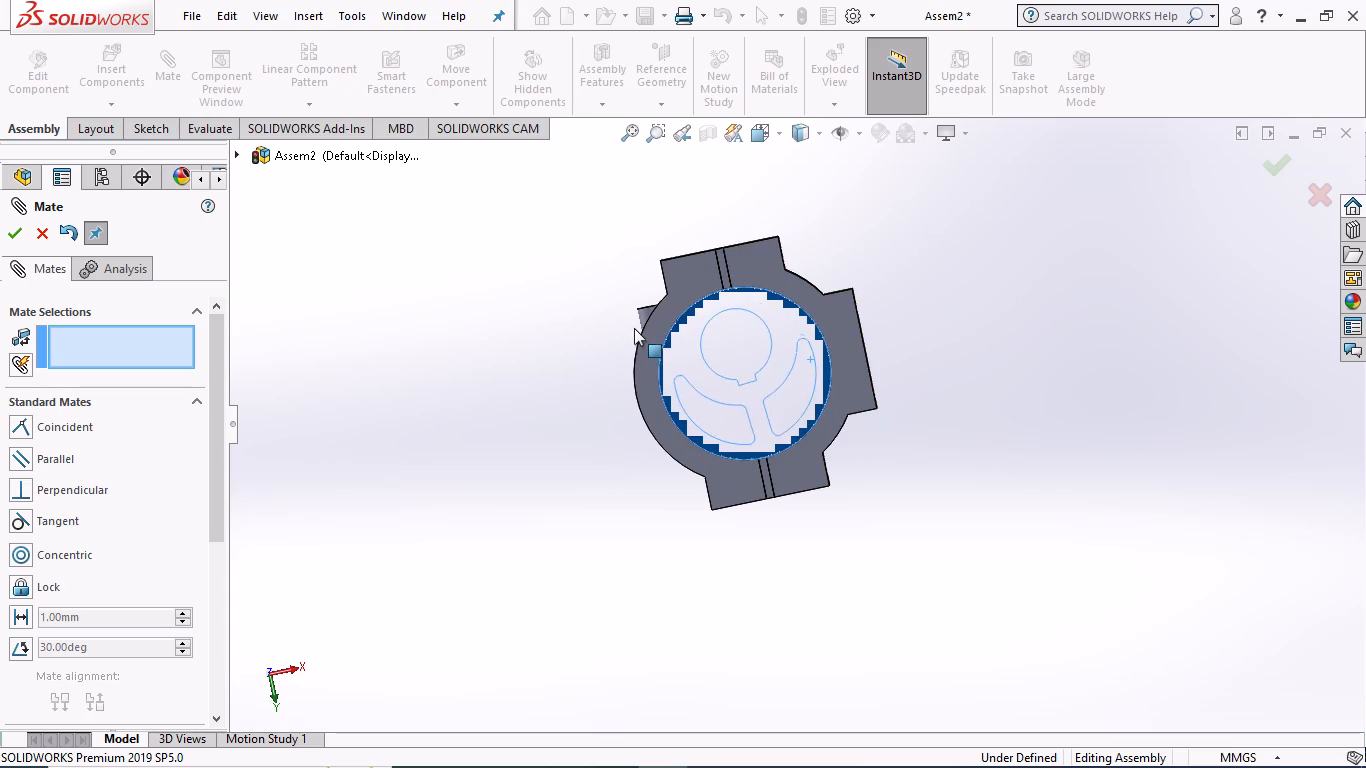
pyautogui.moveTo(634, 328); pyautogui.dragTo(634, 324)
pyautogui.middleClick(1083, 431)
pyautogui.scroll(1, 1083, 431)
pyautogui.scroll(-3, 1000, 344)
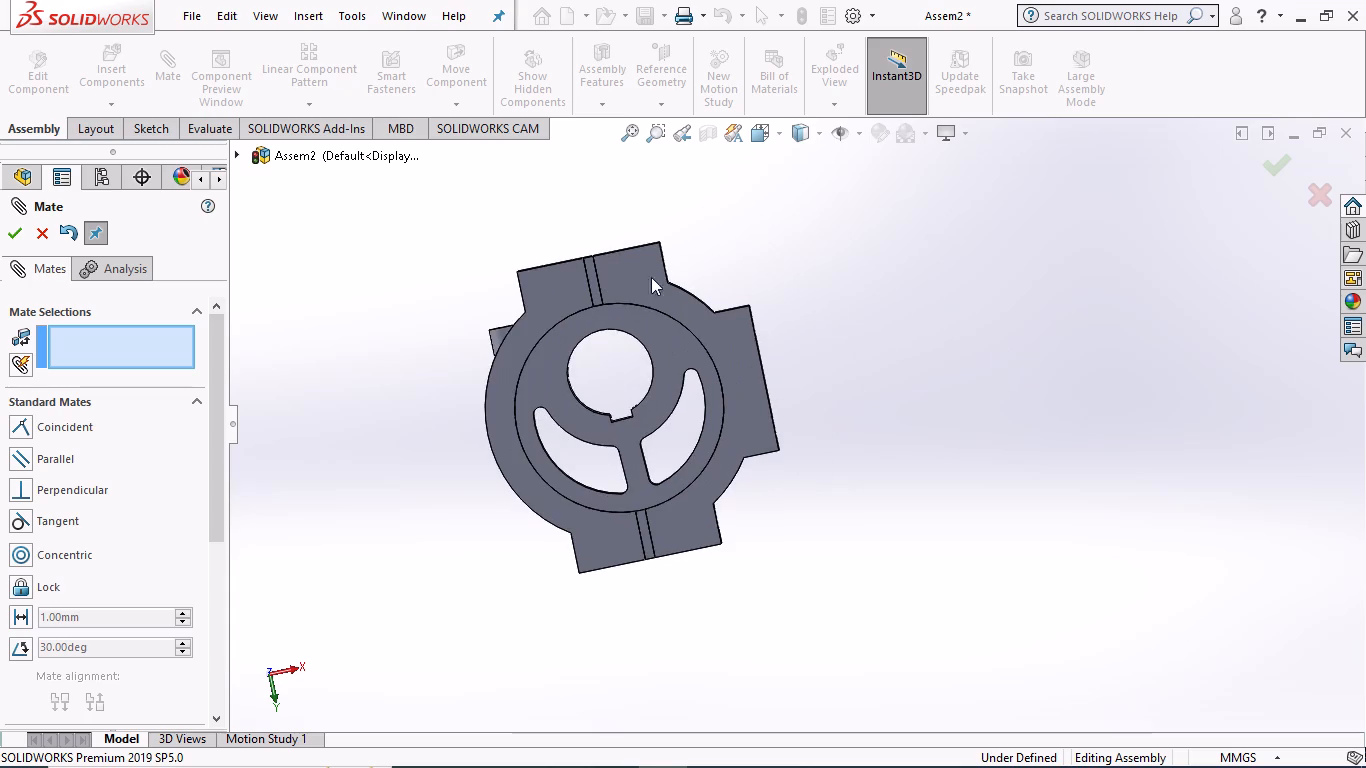
pyautogui.click(8, 233)
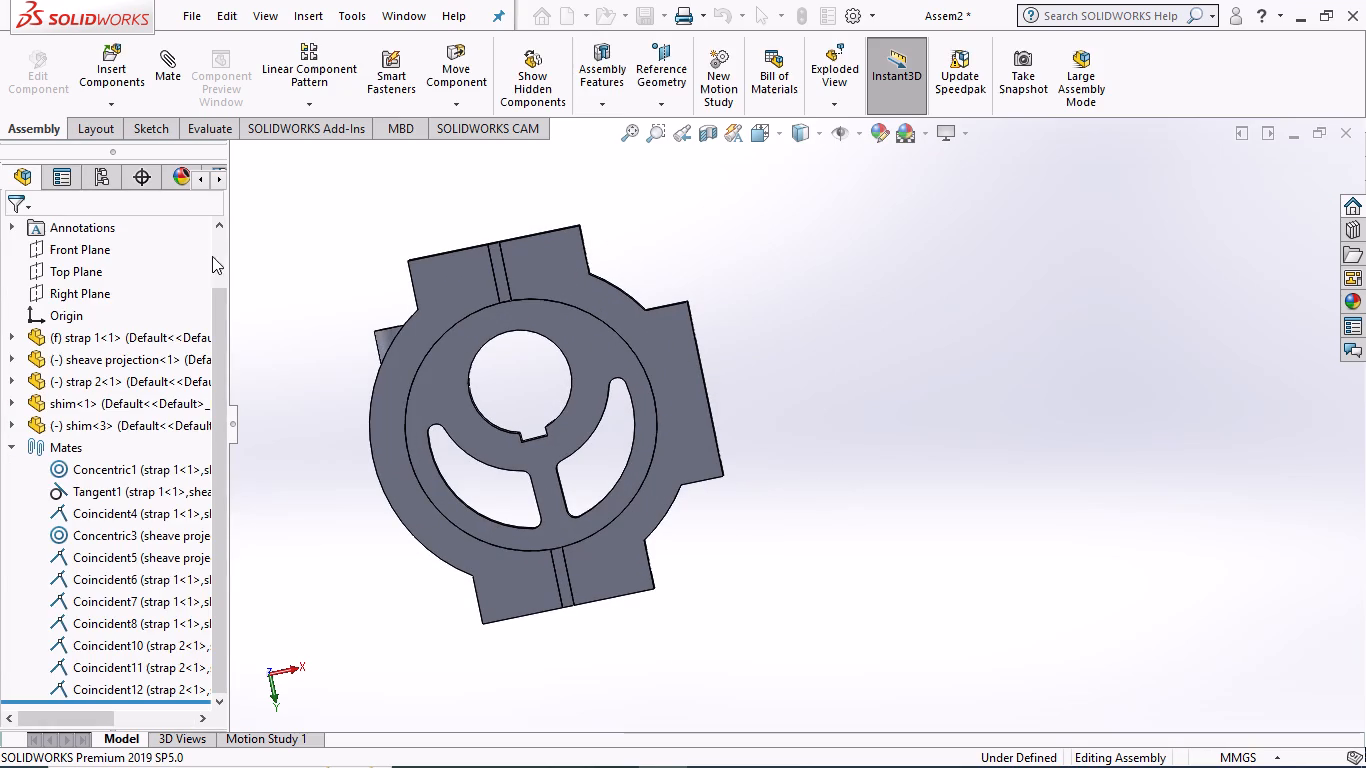
# Insert the sheave part from the assembly 2 folder, turned in 90-degree increments until it lies across the strap split, and place it beside the upper lugs.
pyautogui.click(277, 257)
pyautogui.keyDown('ctrl'); pyautogui.moveTo(407, 289); pyautogui.dragTo(448, 298, button='middle'); pyautogui.keyUp('ctrl')
pyautogui.keyDown('ctrl'); pyautogui.scroll(1, 407, 289); pyautogui.keyUp('ctrl')
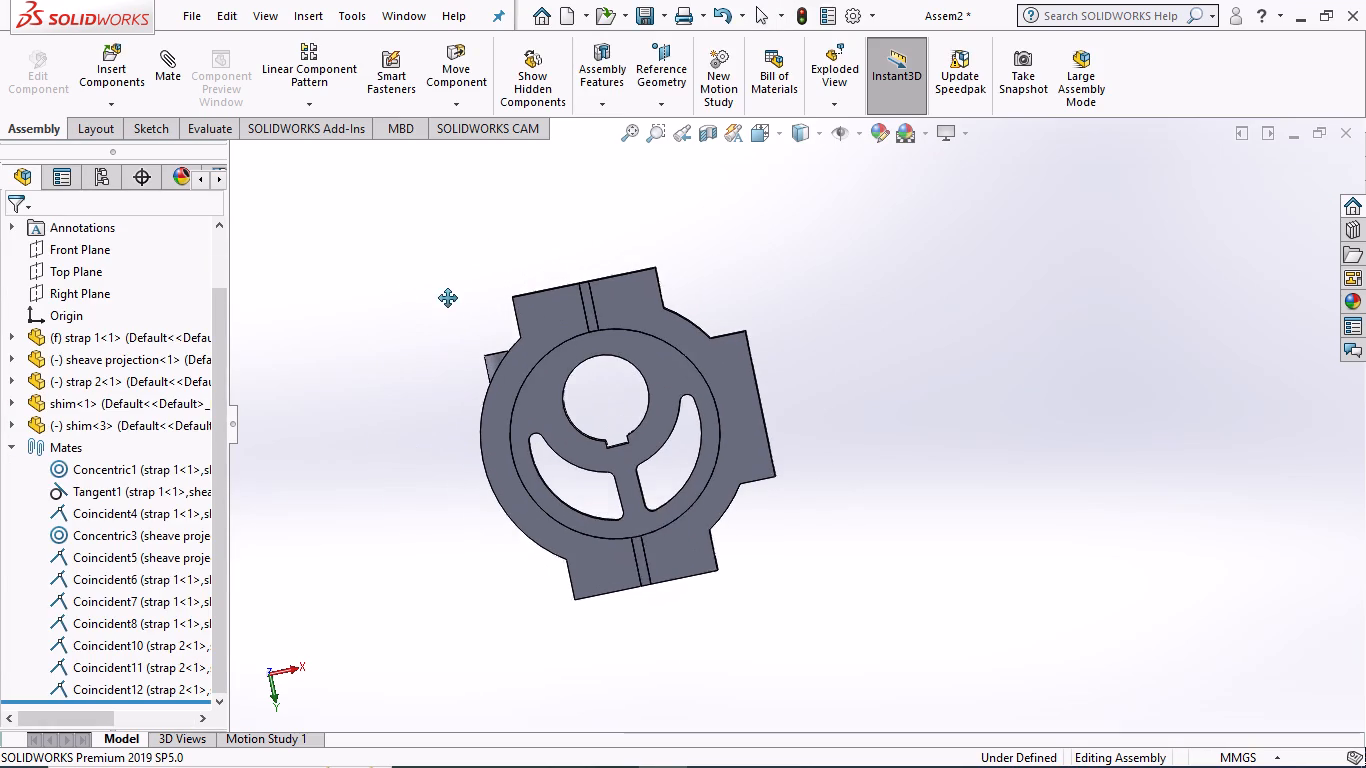
pyautogui.keyDown('ctrl'); pyautogui.moveTo(448, 298); pyautogui.dragTo(517, 310, button='middle'); pyautogui.keyUp('ctrl')
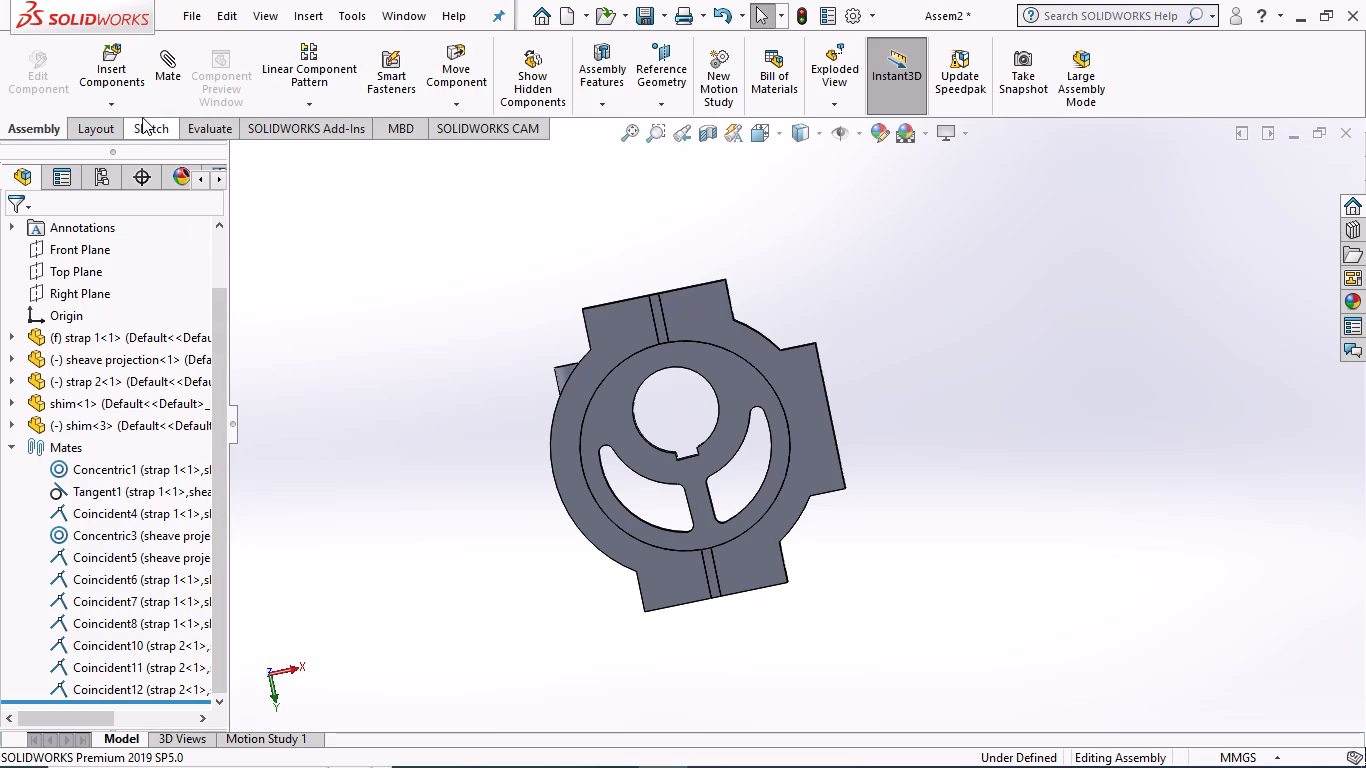
pyautogui.click(124, 73)
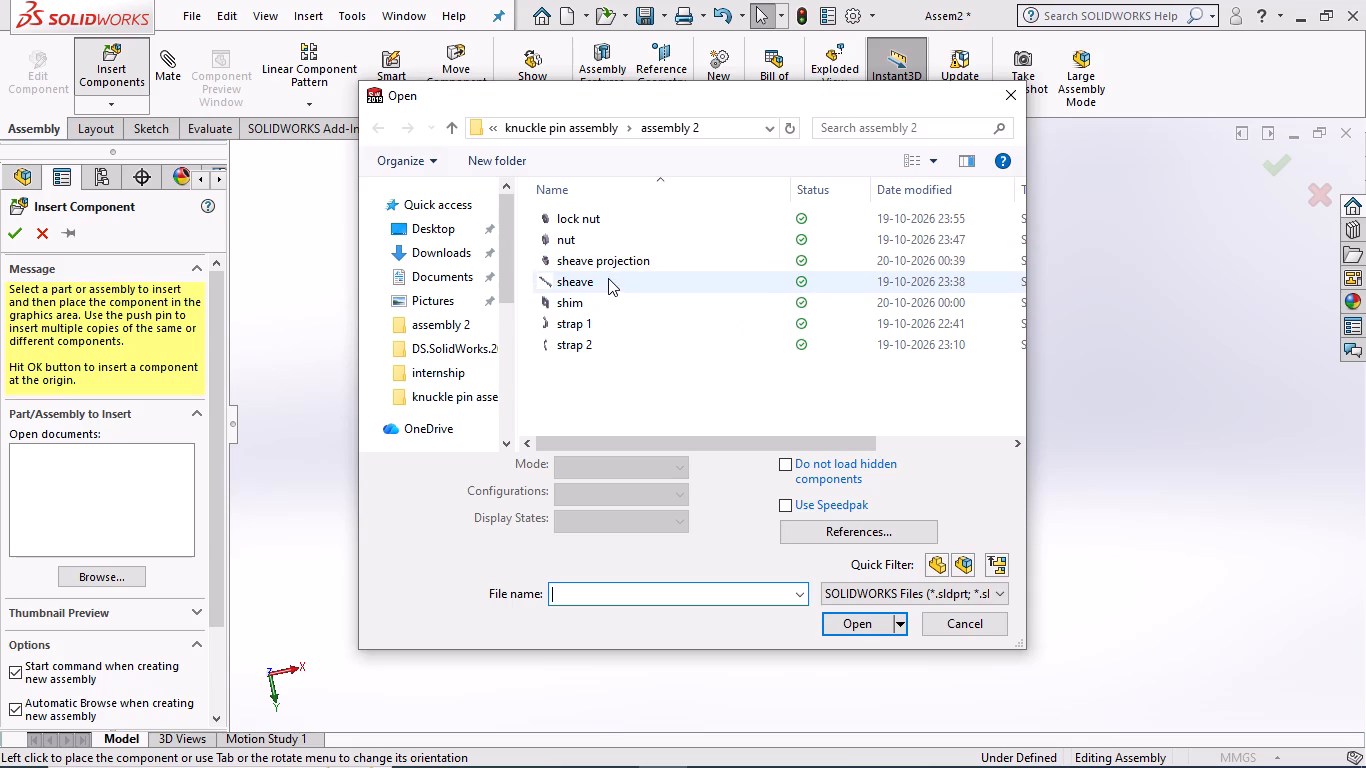
pyautogui.click(610, 278)
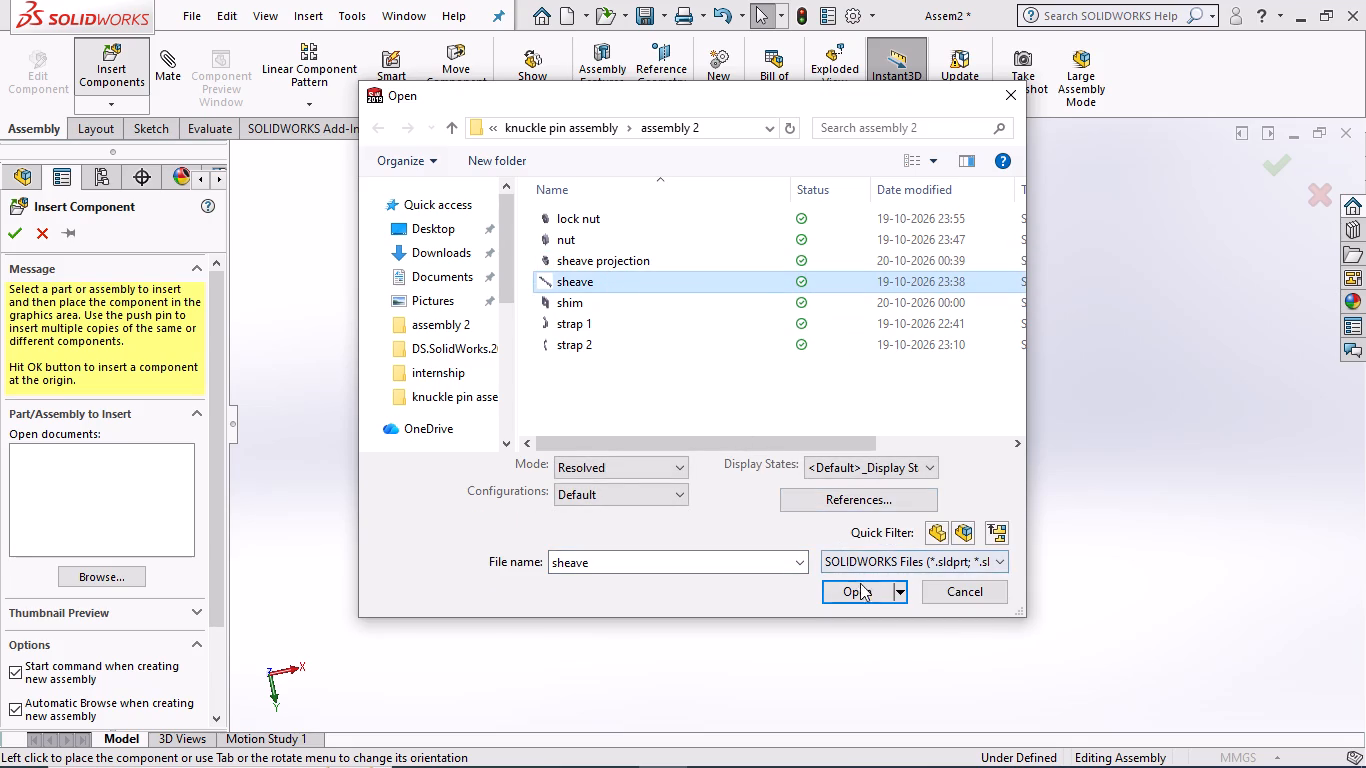
pyautogui.click(861, 590)
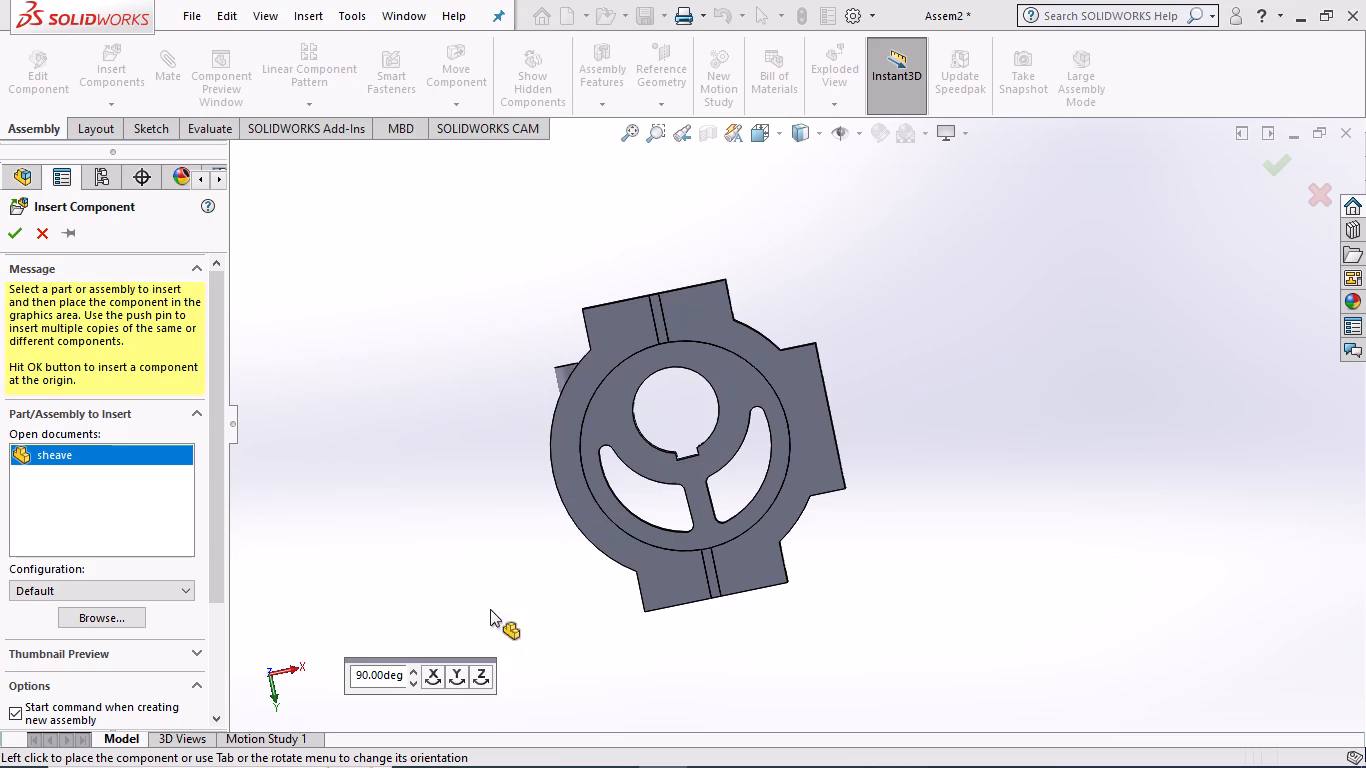
pyautogui.click(461, 673)
pyautogui.click(488, 679)
pyautogui.moveTo(833, 502); pyautogui.dragTo(855, 481, button='middle')
pyautogui.moveTo(855, 481); pyautogui.dragTo(865, 481, button='middle')
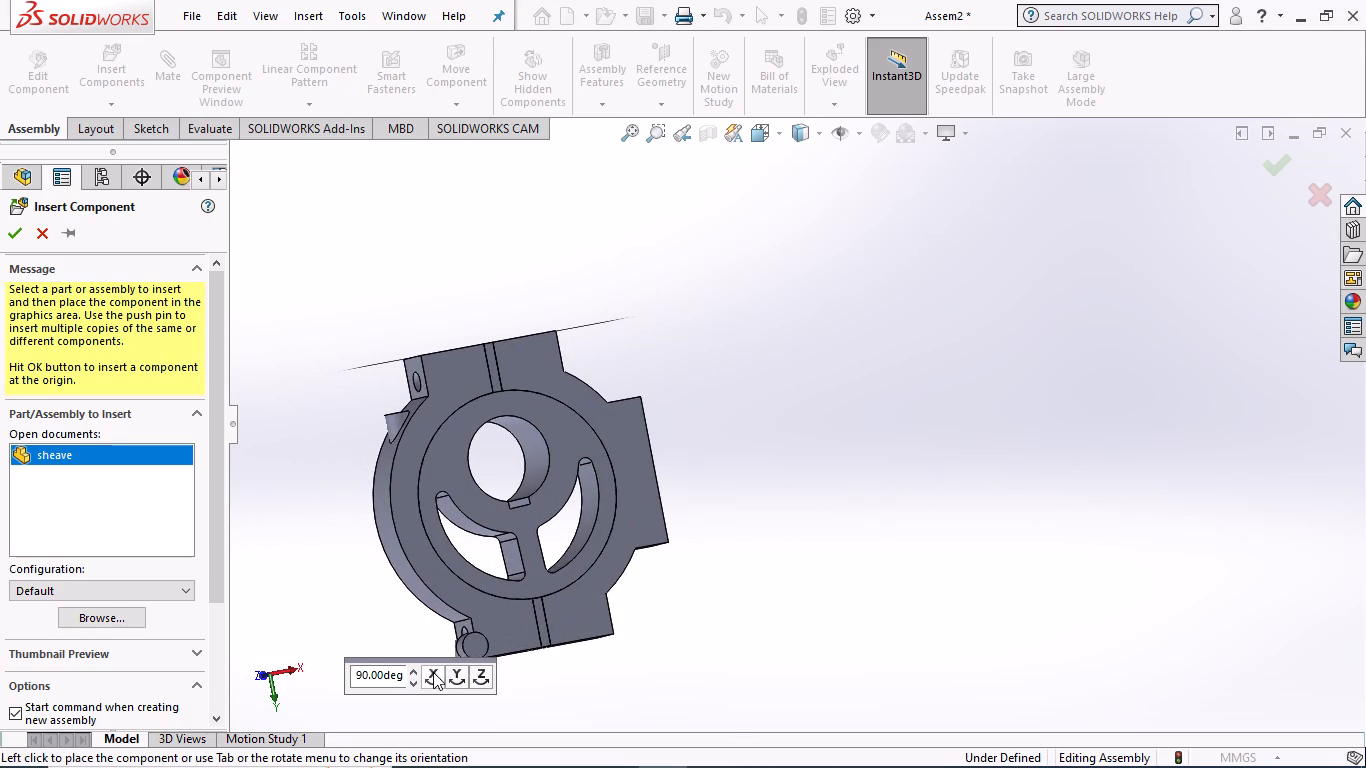
pyautogui.click(433, 672)
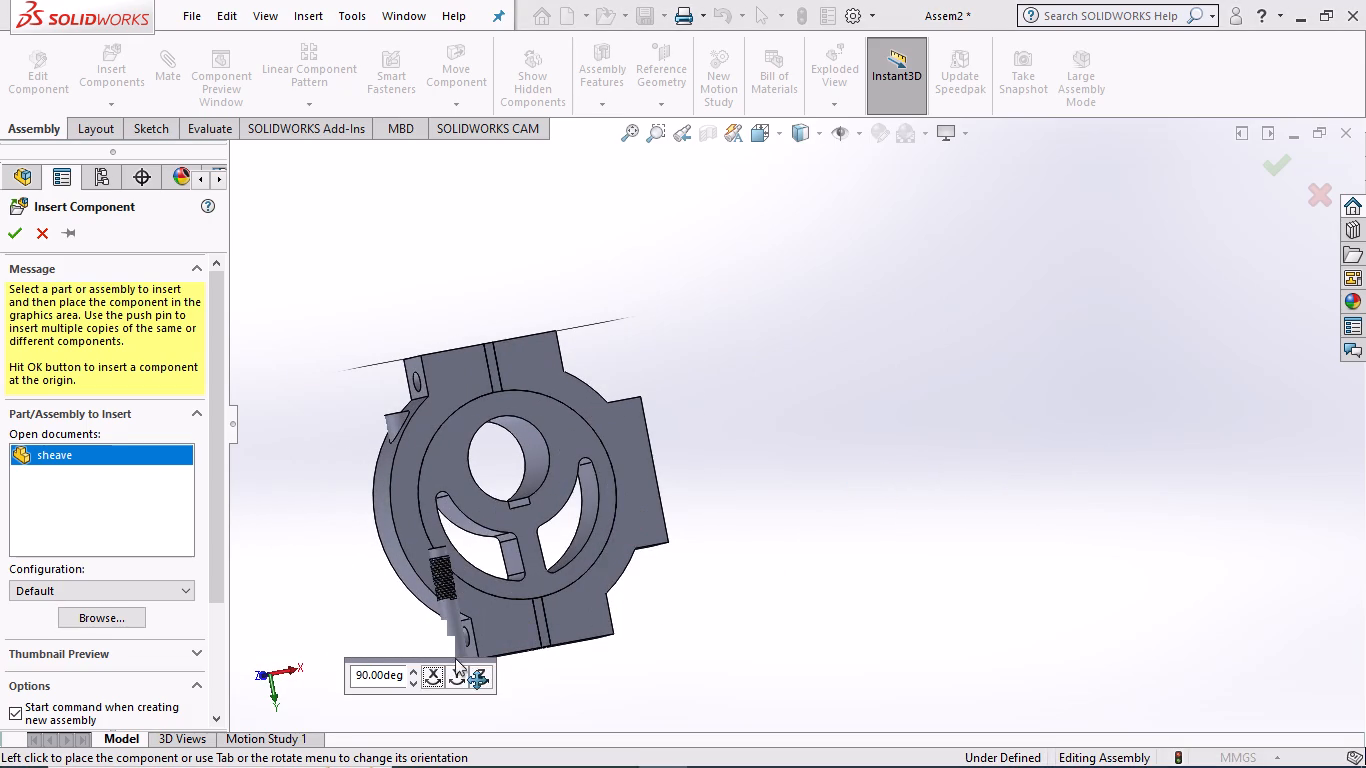
pyautogui.click(455, 666)
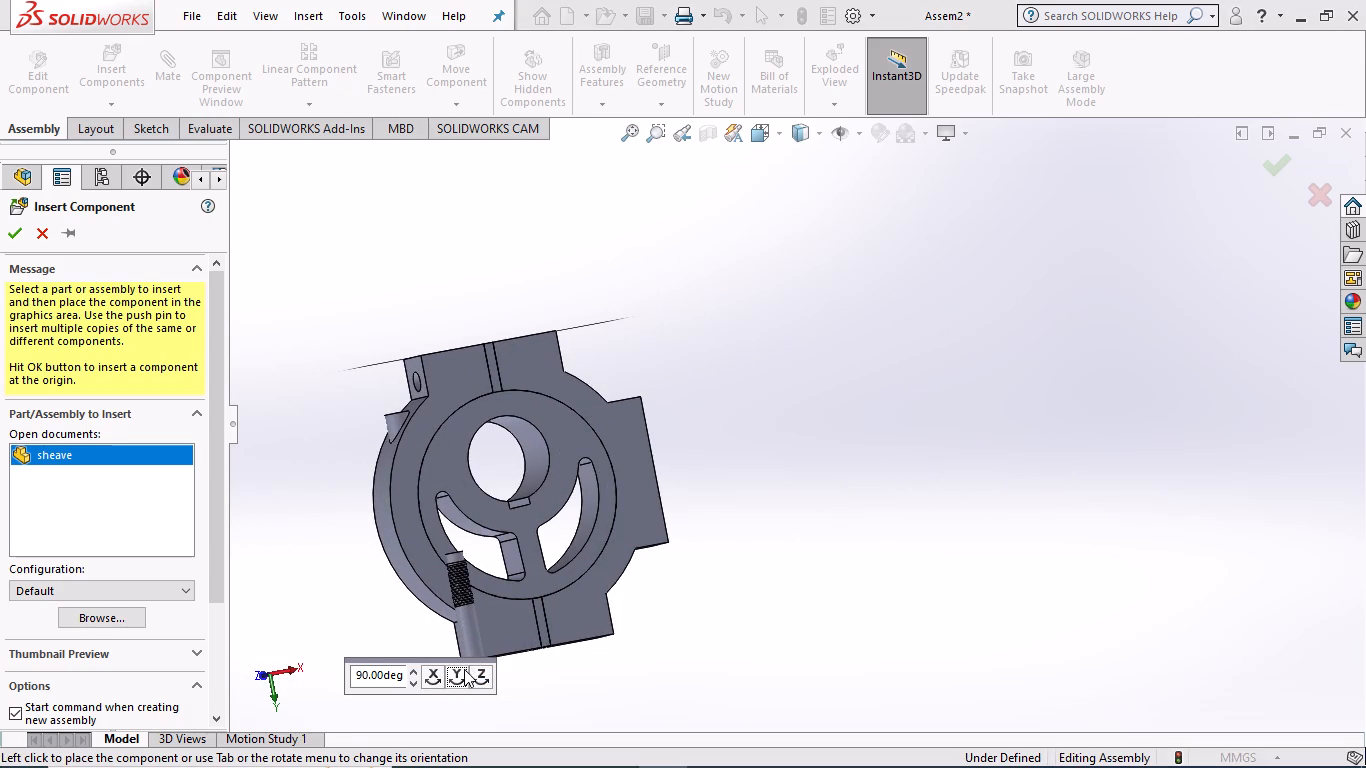
pyautogui.click(479, 674)
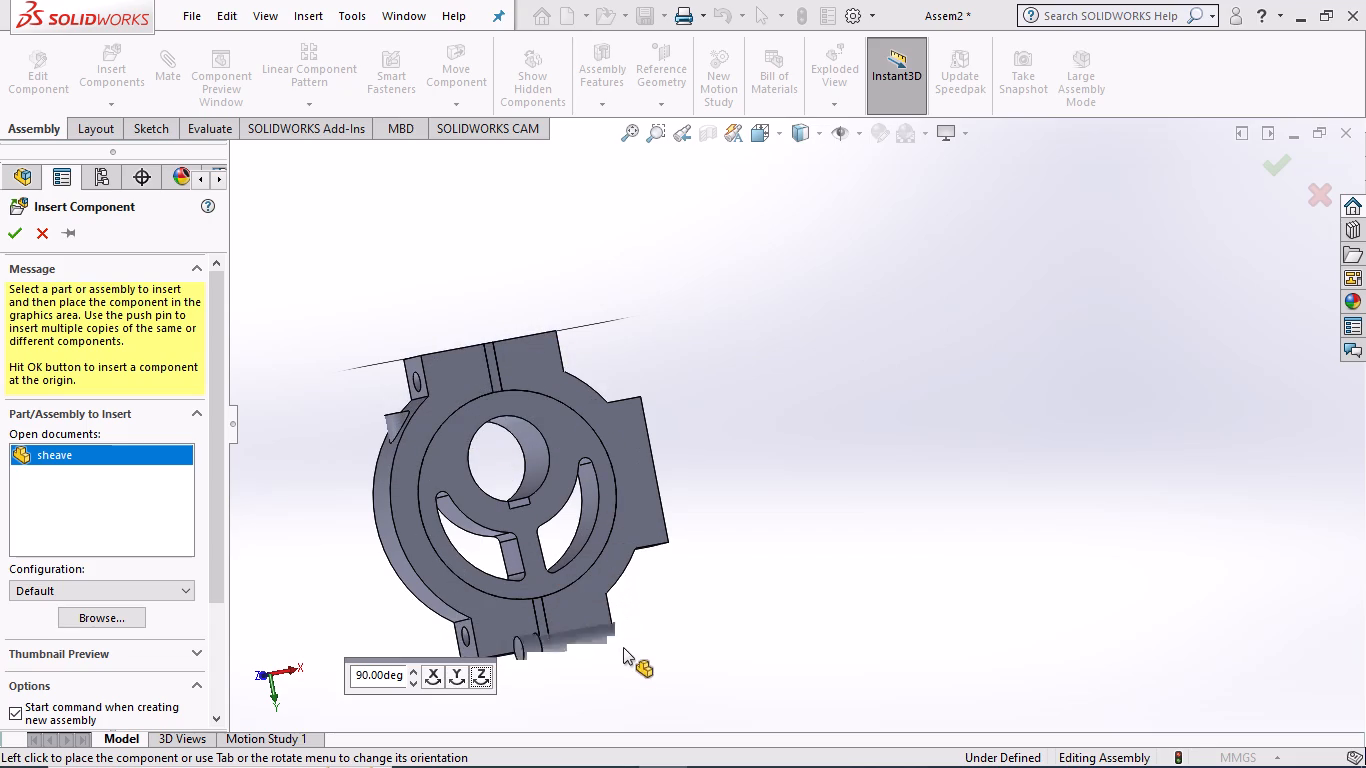
pyautogui.click(680, 659)
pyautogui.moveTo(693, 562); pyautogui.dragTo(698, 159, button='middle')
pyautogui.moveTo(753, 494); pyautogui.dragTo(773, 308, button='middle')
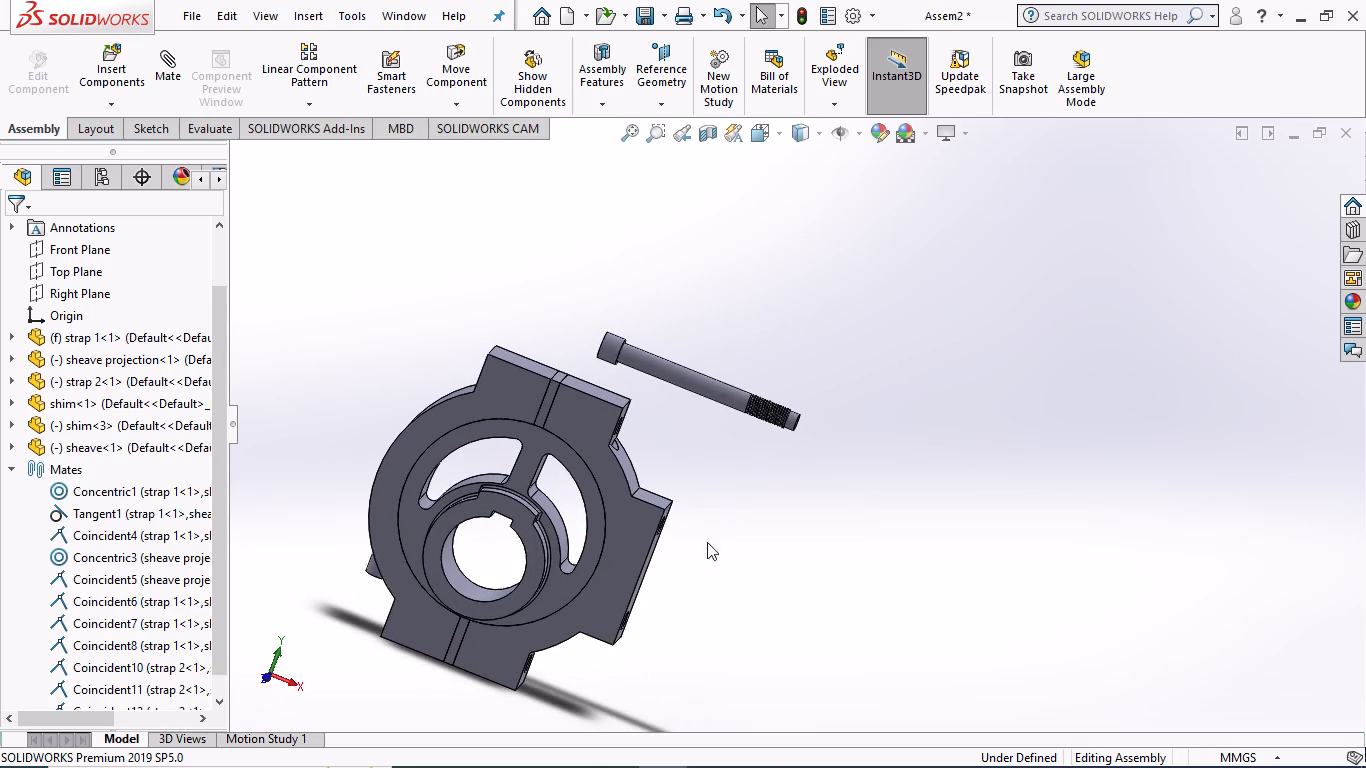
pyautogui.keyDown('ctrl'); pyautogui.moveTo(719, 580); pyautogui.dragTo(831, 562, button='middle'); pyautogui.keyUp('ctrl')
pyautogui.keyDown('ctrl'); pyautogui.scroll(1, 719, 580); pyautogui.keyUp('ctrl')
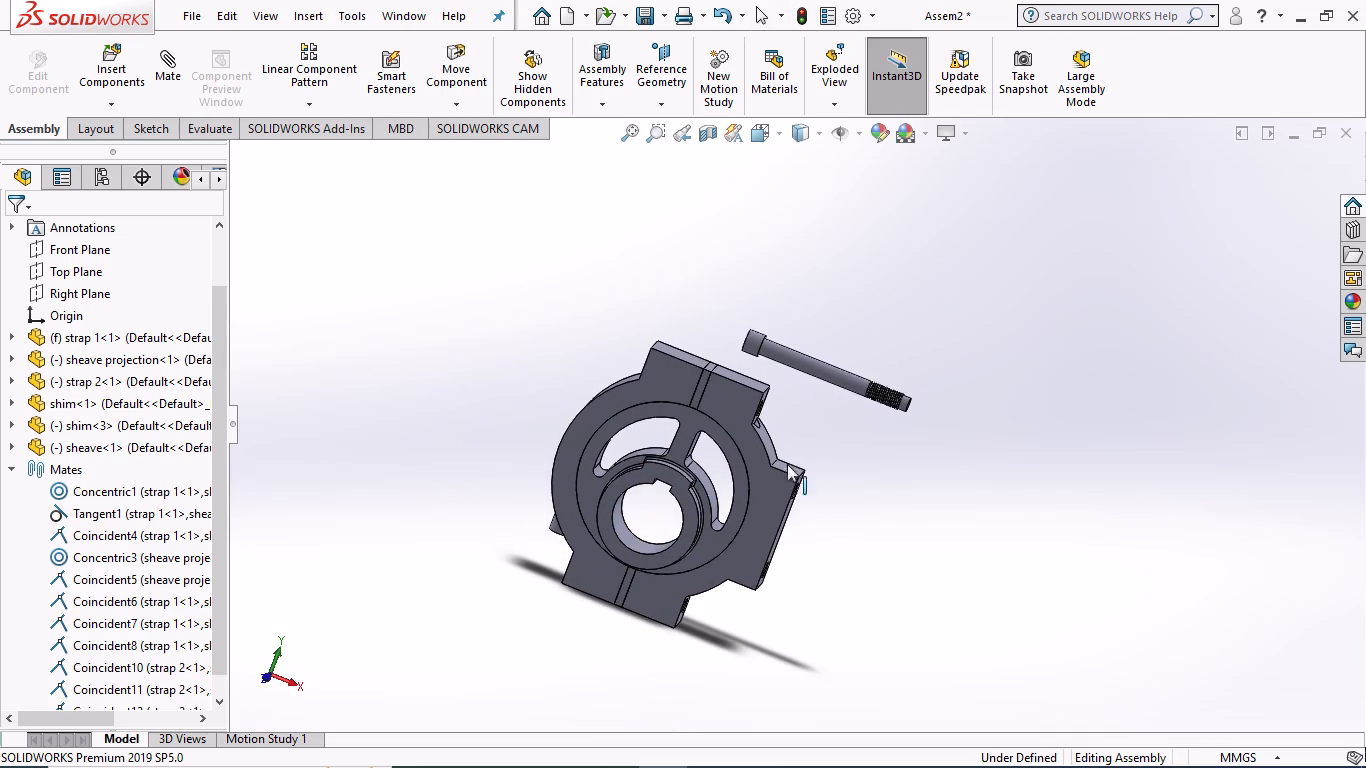
# Add a concentric mate aligning the sheave bolt's shank with the hole in strap 2's upper lug.
pyautogui.click(180, 67)
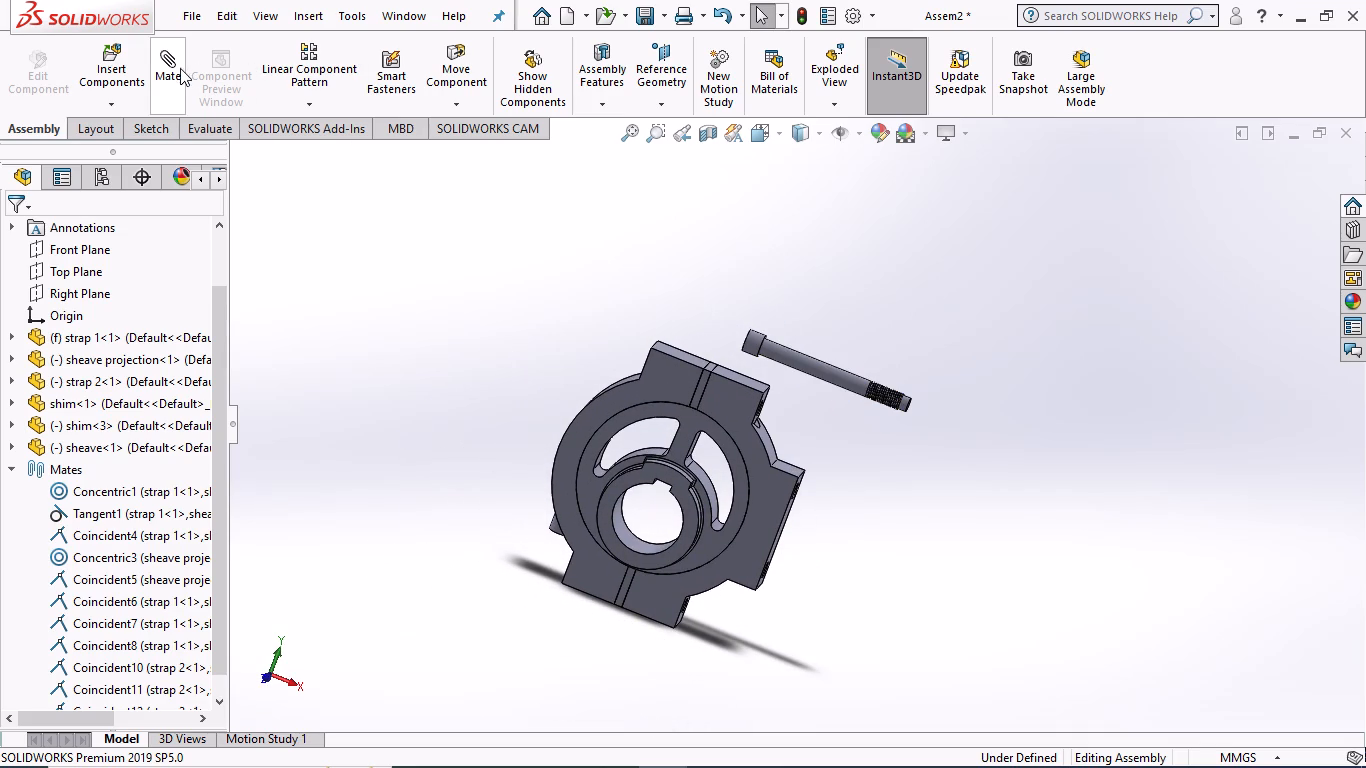
pyautogui.scroll(-4, 631, 366)
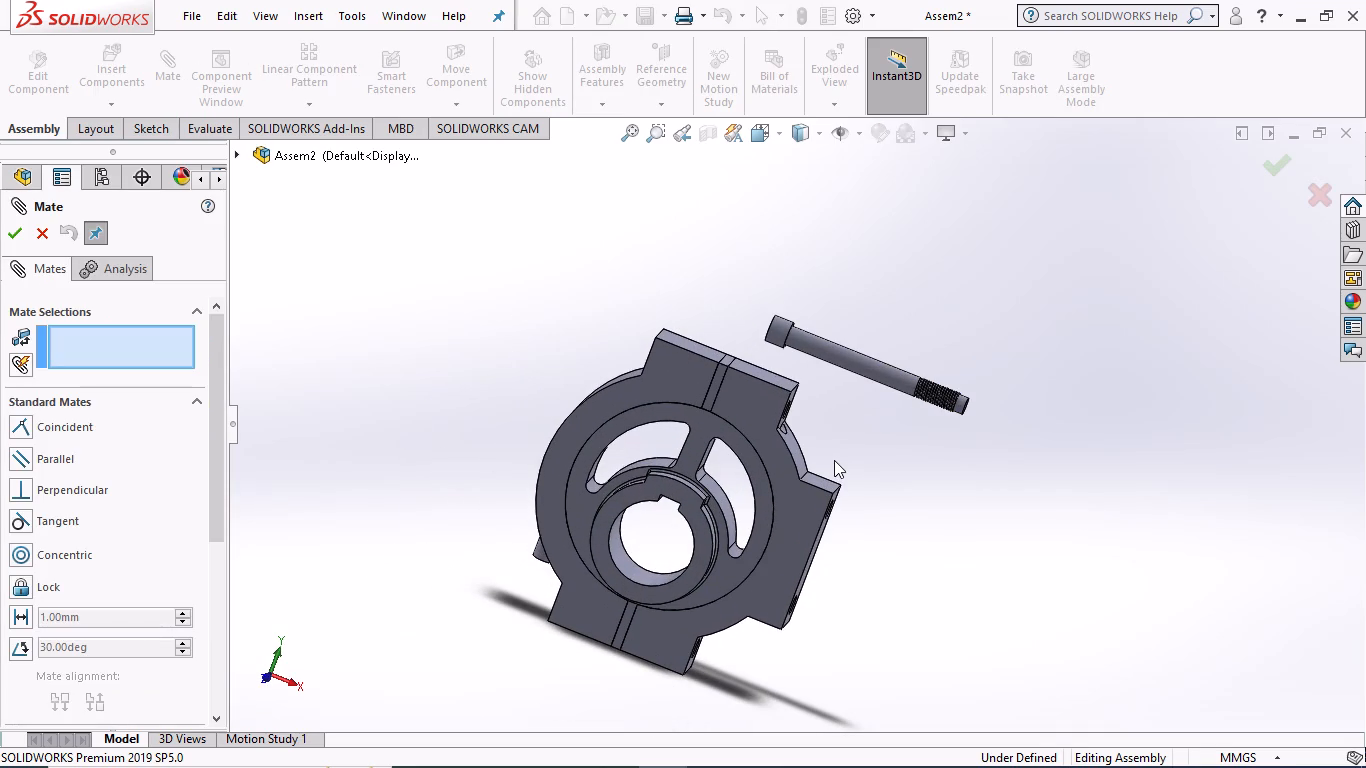
pyautogui.scroll(-2, 877, 455)
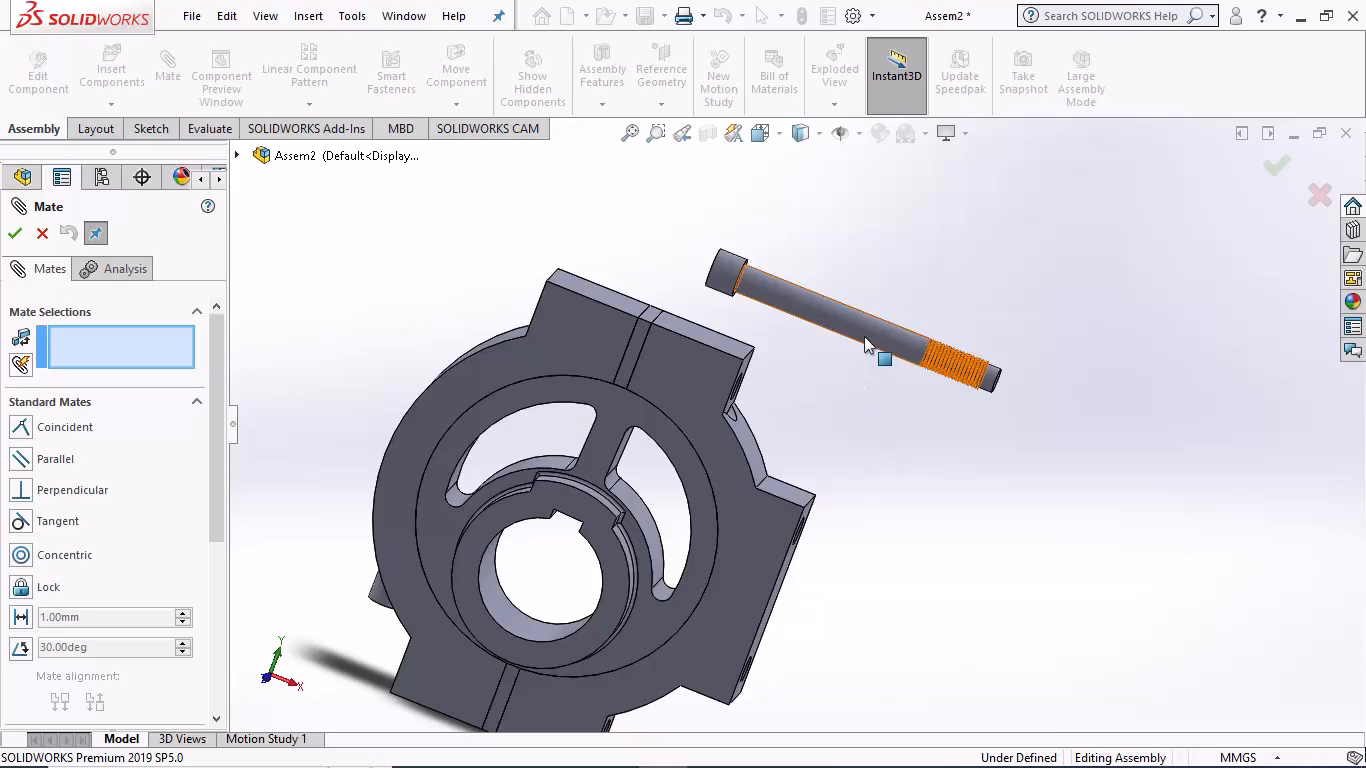
pyautogui.click(863, 331)
pyautogui.moveTo(865, 429); pyautogui.dragTo(782, 385, button='middle')
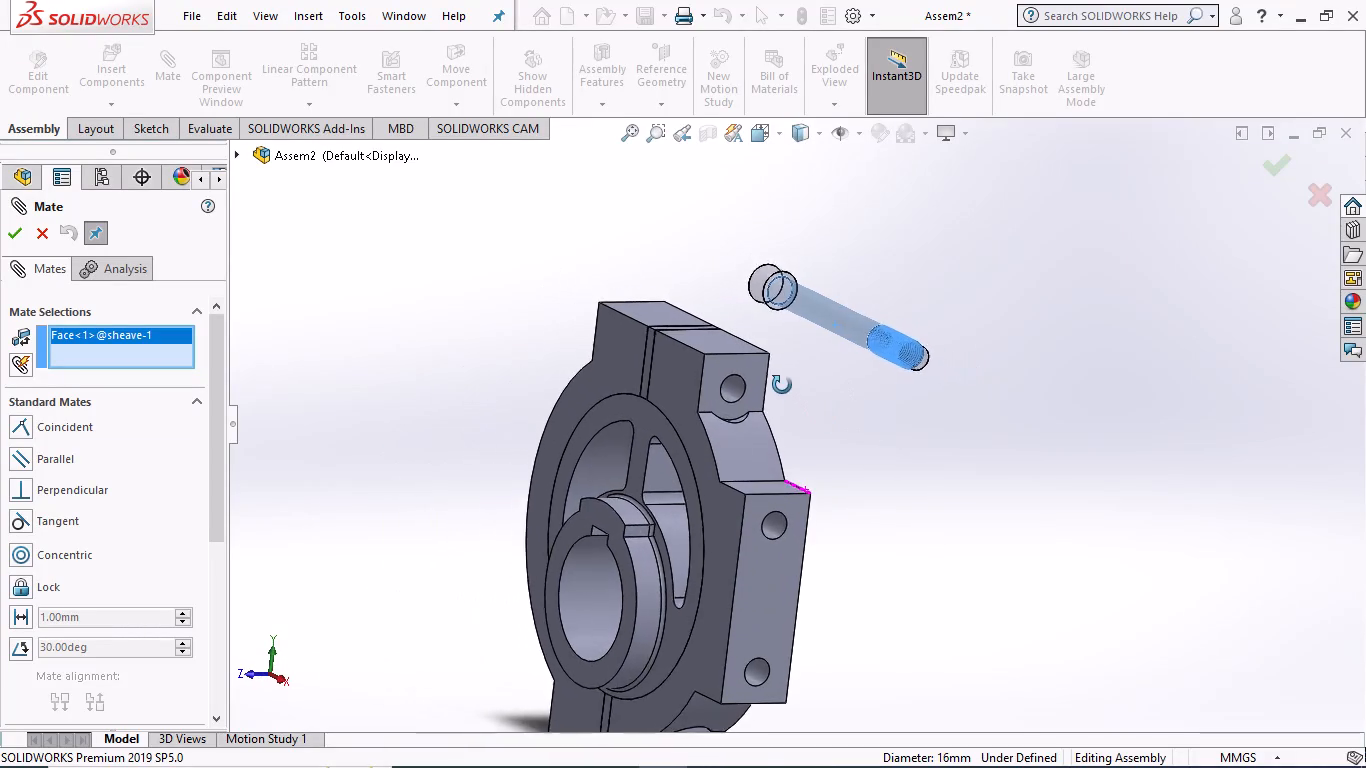
pyautogui.moveTo(782, 385); pyautogui.dragTo(769, 370, button='middle')
pyautogui.scroll(2, 784, 410)
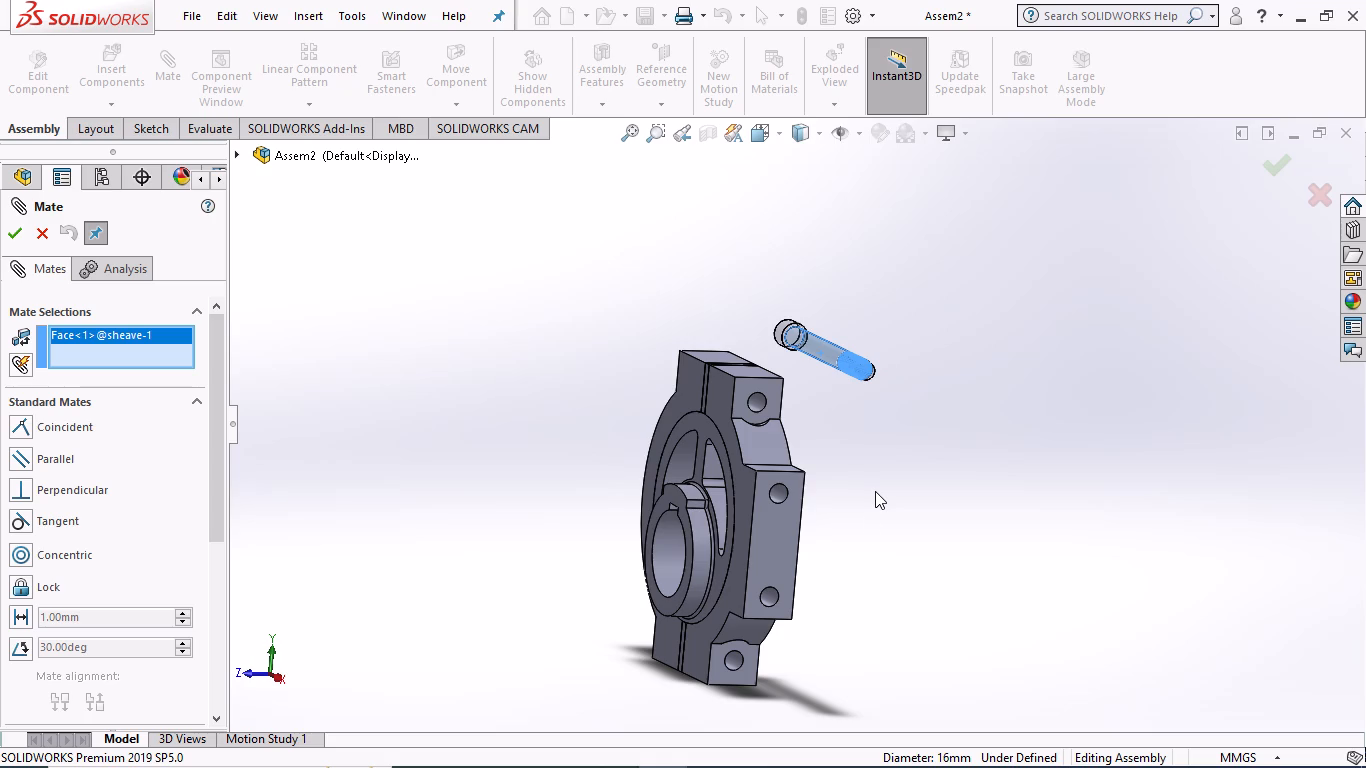
pyautogui.moveTo(872, 551); pyautogui.dragTo(1026, 471, button='middle')
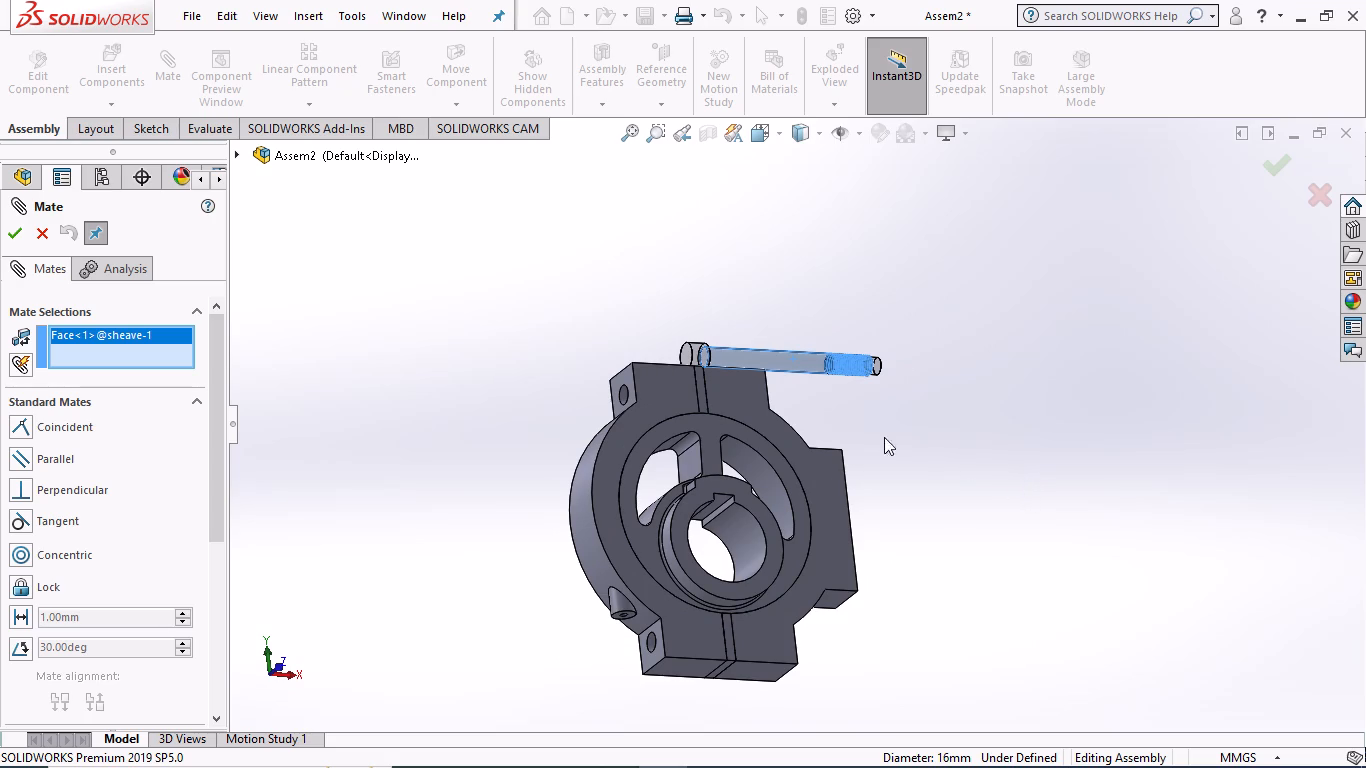
pyautogui.moveTo(912, 431); pyautogui.dragTo(990, 479, button='middle')
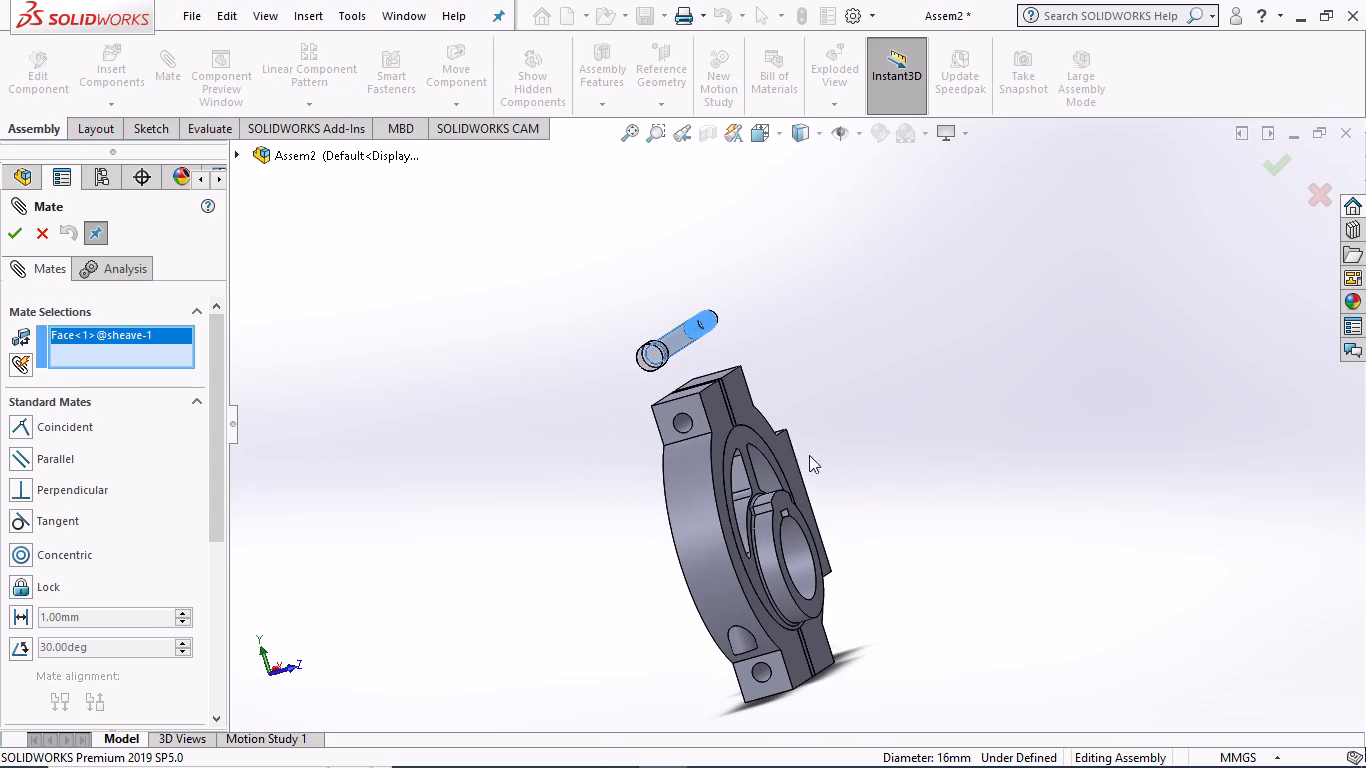
pyautogui.click(682, 422)
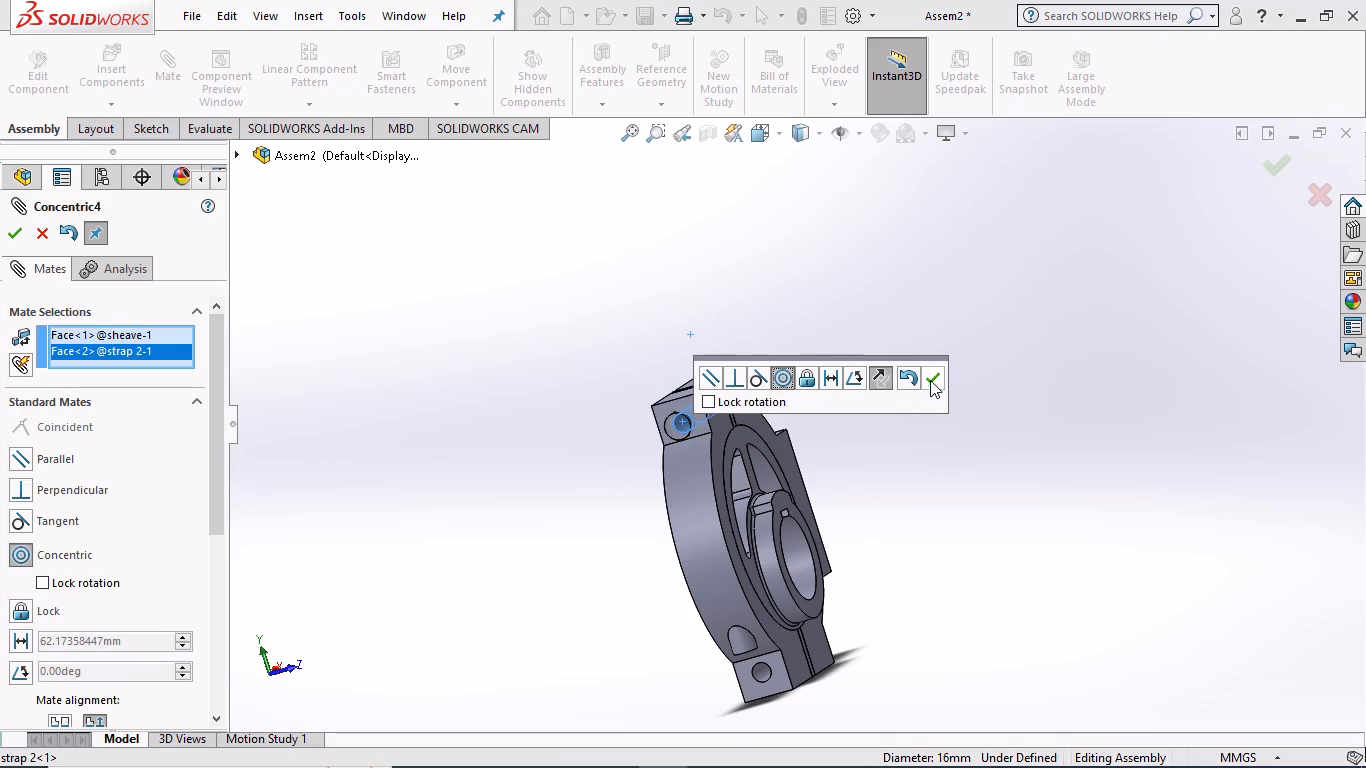
pyautogui.click(933, 375)
# Move the bolt and swing strap 2 around the sheave projection to test their freedom, returning strap 2 to its closed position.
pyautogui.moveTo(939, 372); pyautogui.dragTo(860, 367, button='middle')
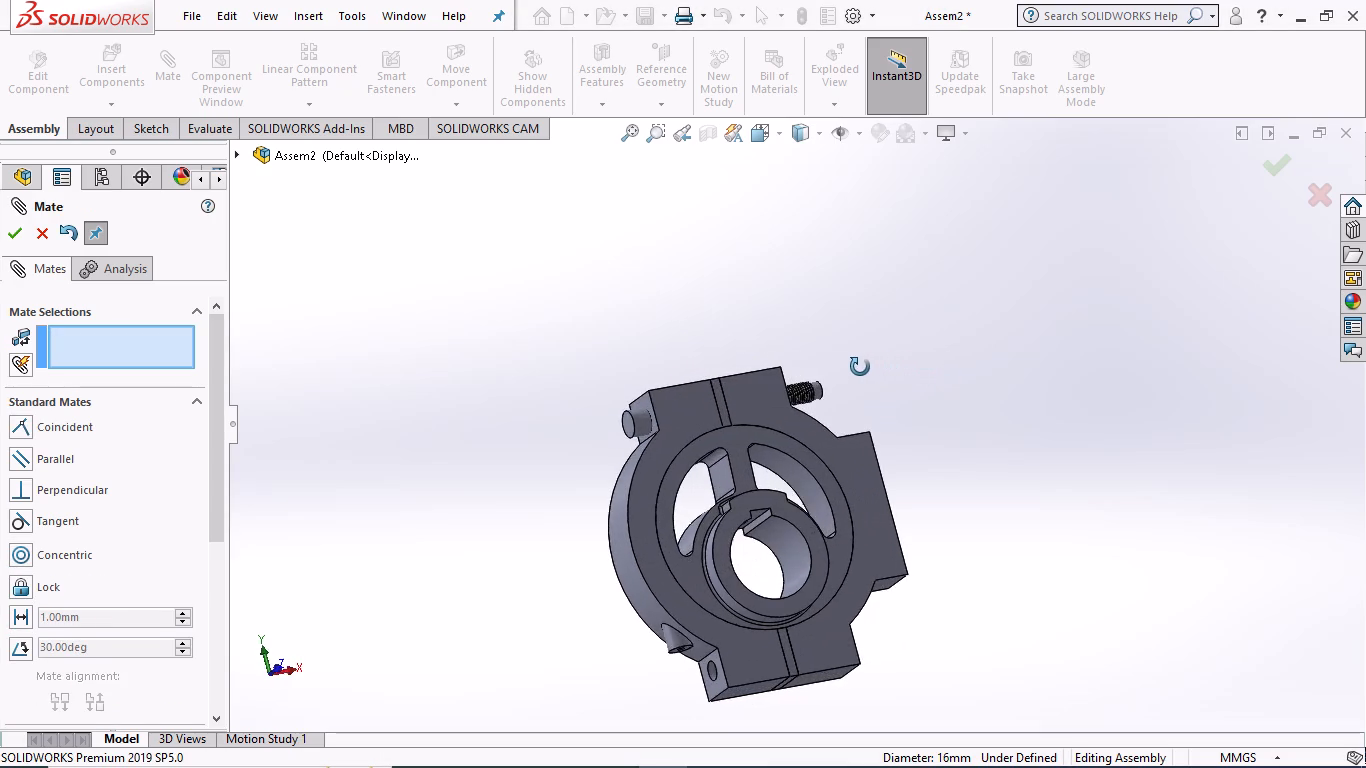
pyautogui.moveTo(860, 367); pyautogui.dragTo(822, 418, button='middle')
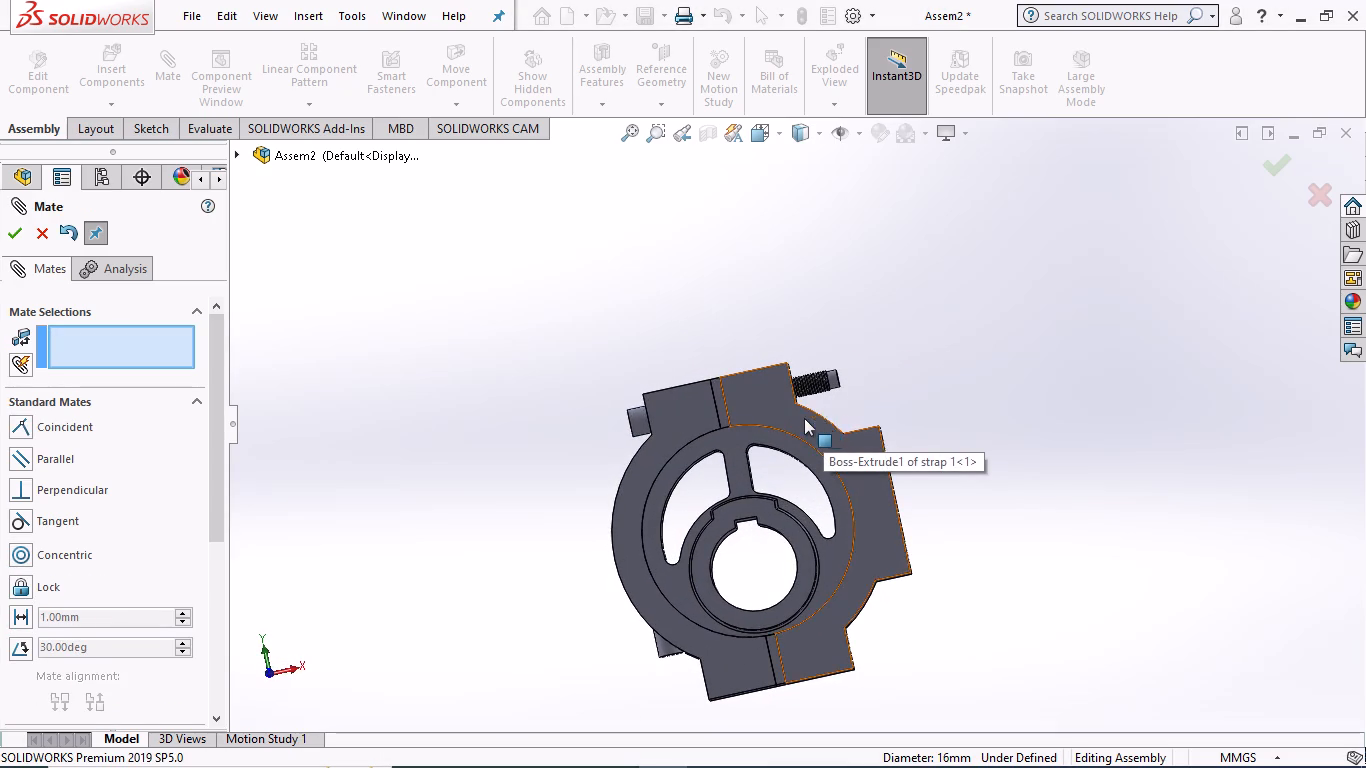
pyautogui.moveTo(825, 380); pyautogui.dragTo(905, 380)
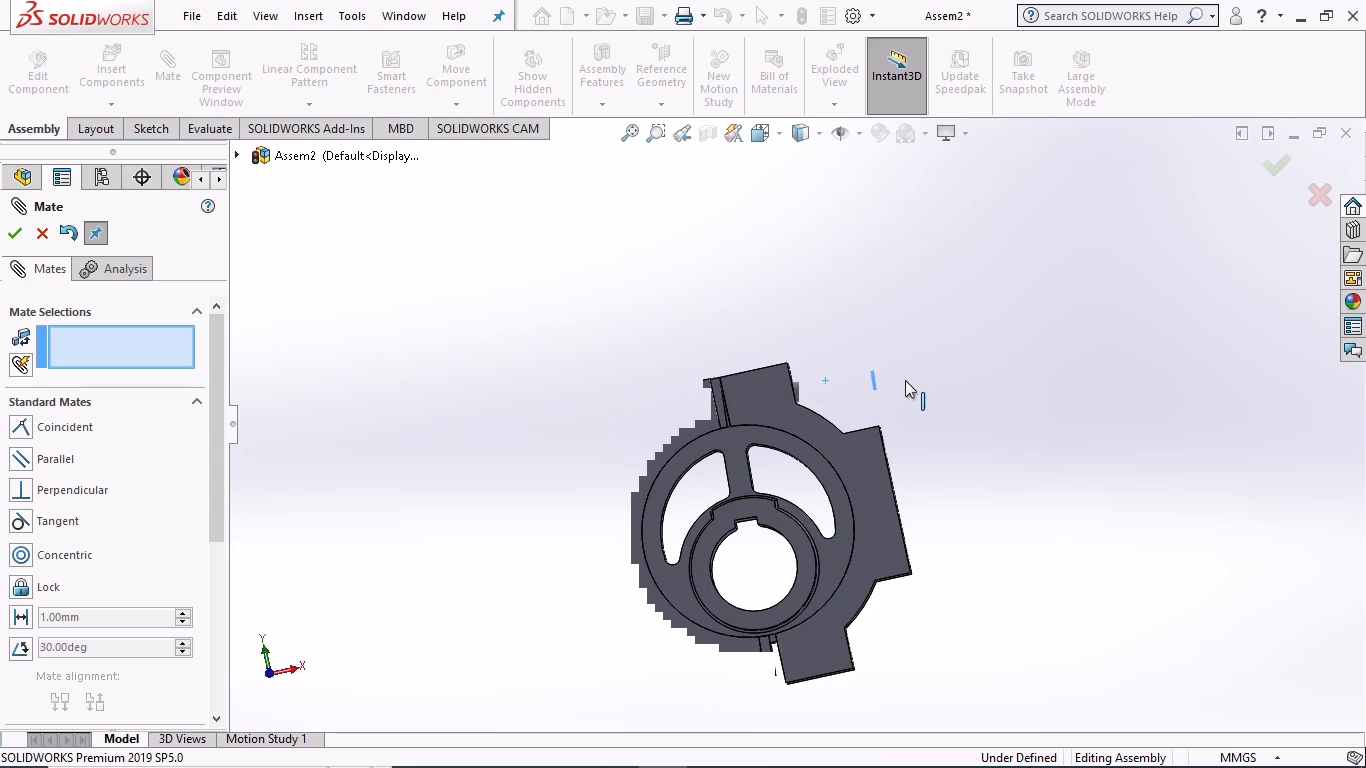
pyautogui.moveTo(905, 380); pyautogui.dragTo(759, 380)
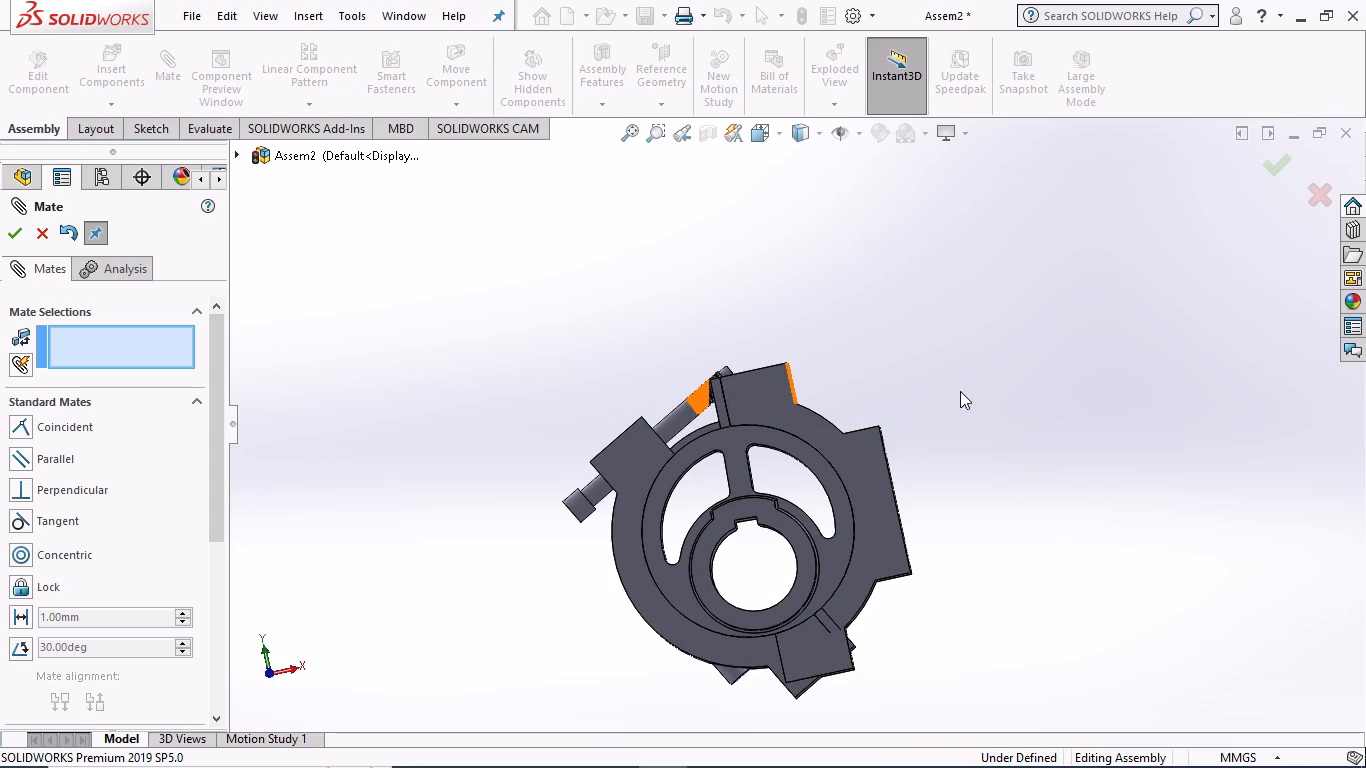
pyautogui.middleClick(978, 288)
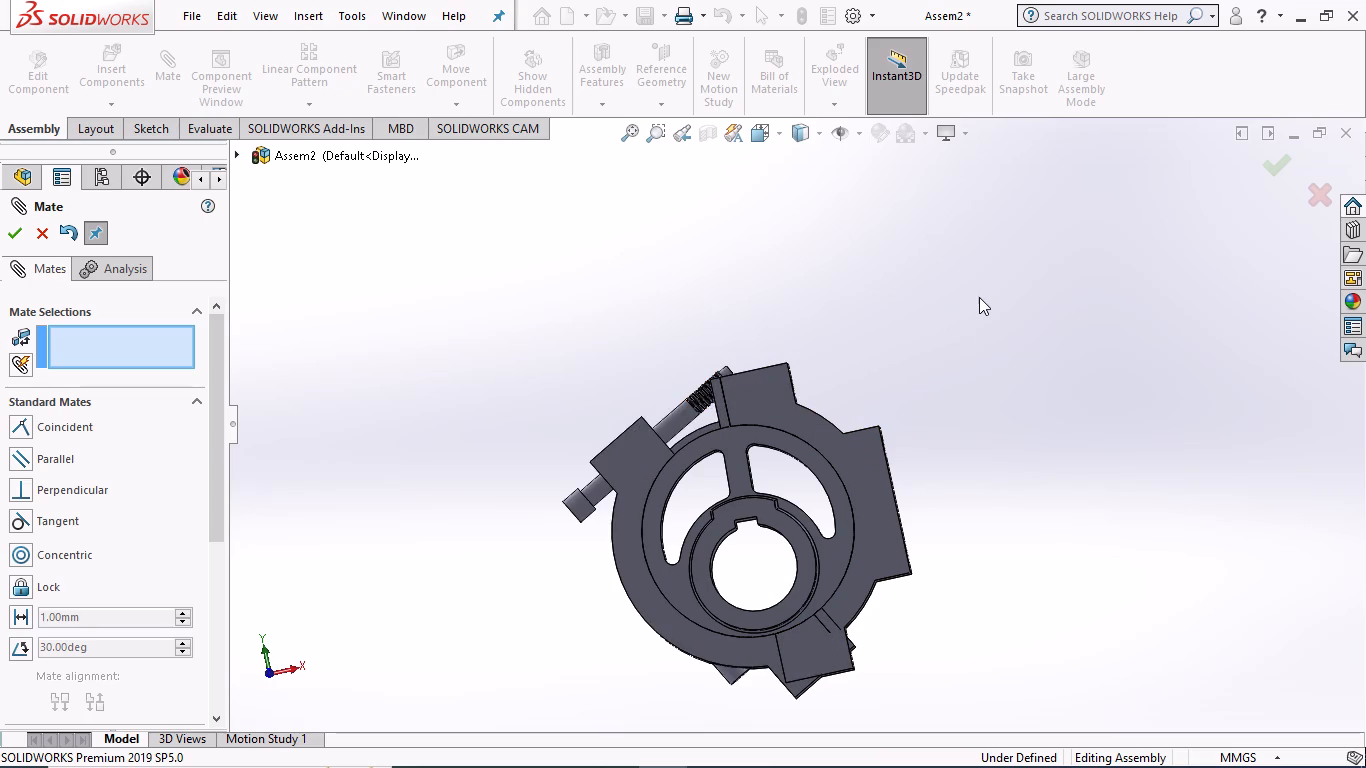
pyautogui.moveTo(972, 344); pyautogui.dragTo(1050, 347, button='middle')
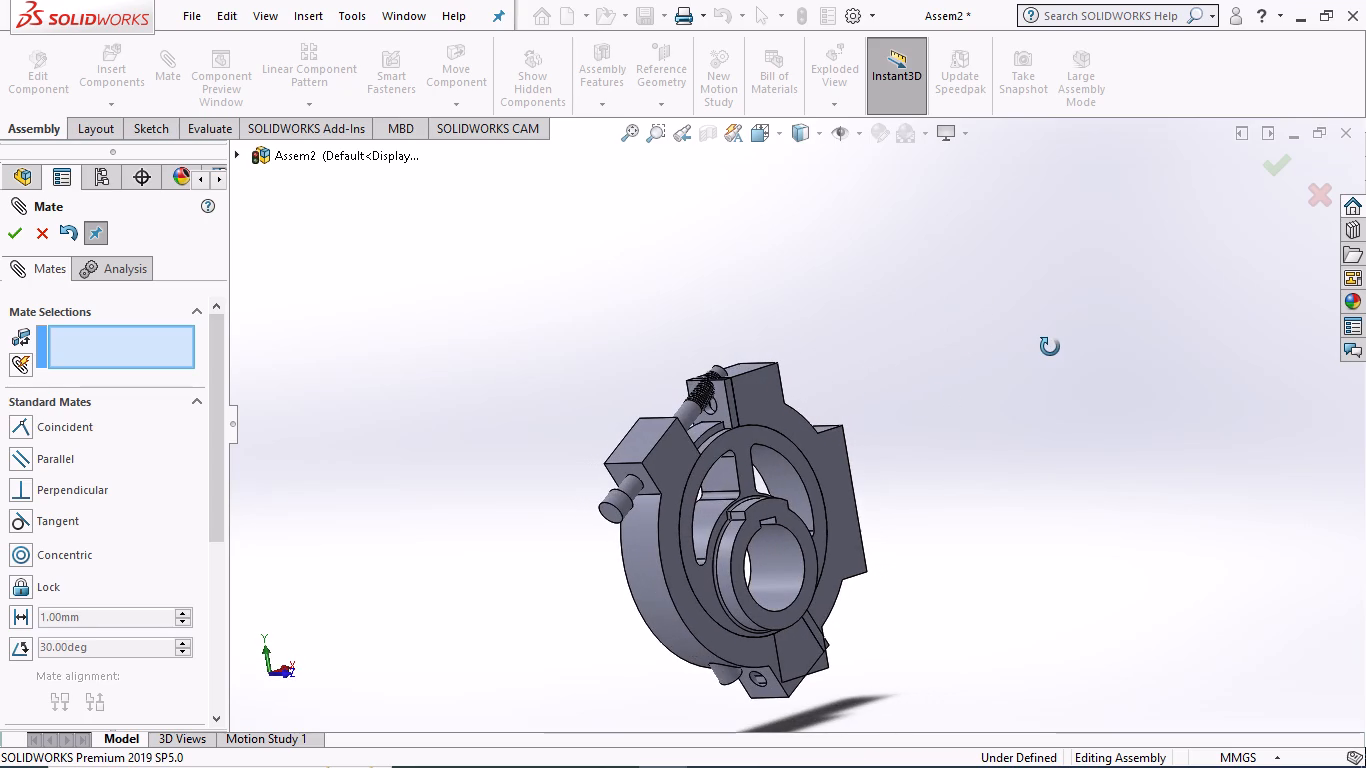
pyautogui.moveTo(1050, 347); pyautogui.dragTo(1048, 343, button='middle')
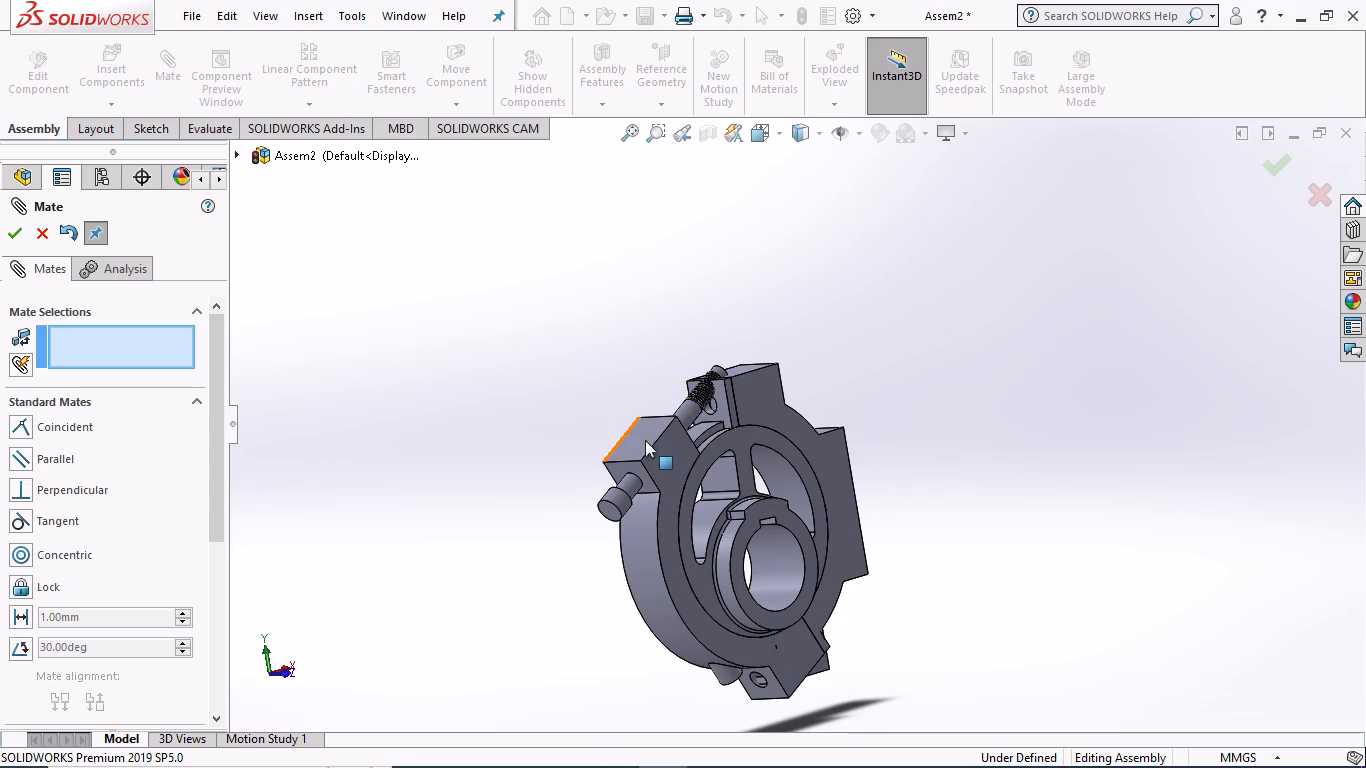
pyautogui.moveTo(653, 443); pyautogui.dragTo(685, 697)
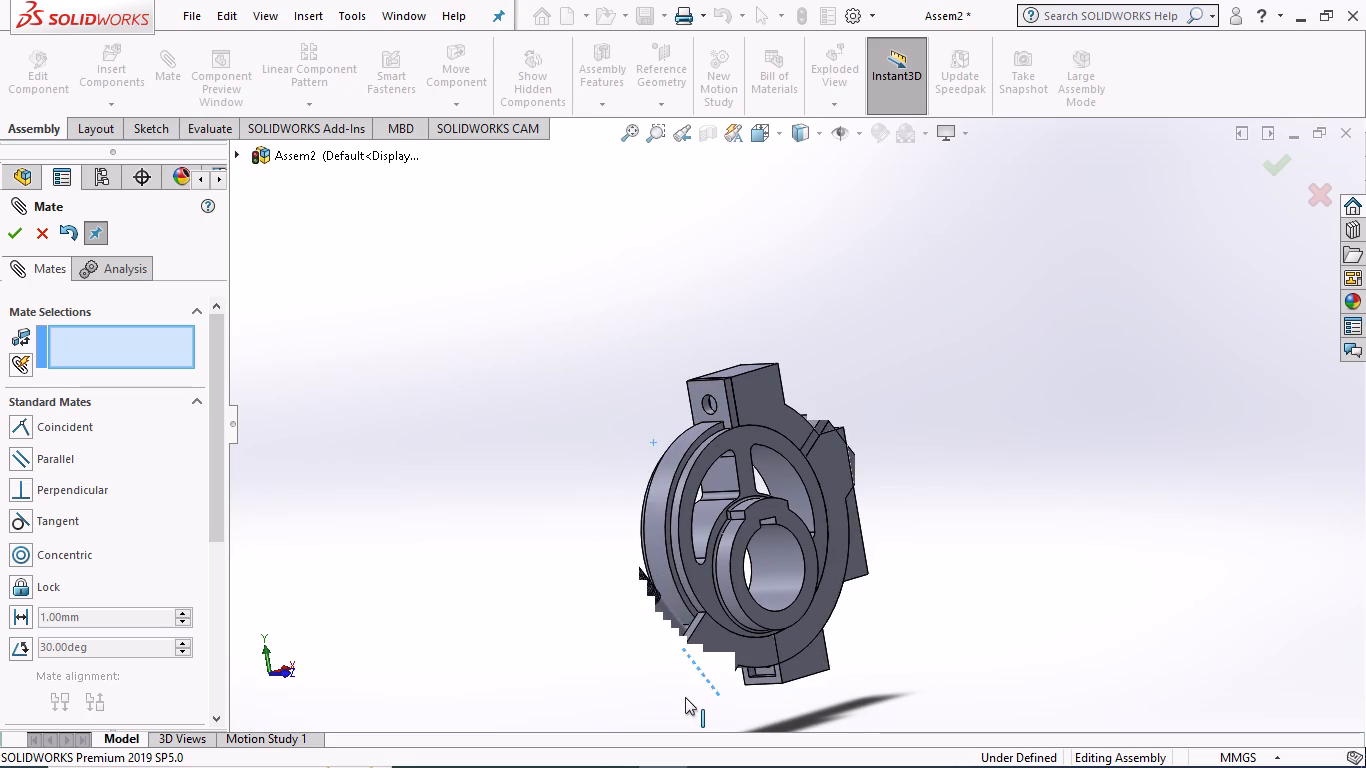
pyautogui.moveTo(685, 697); pyautogui.dragTo(660, 354)
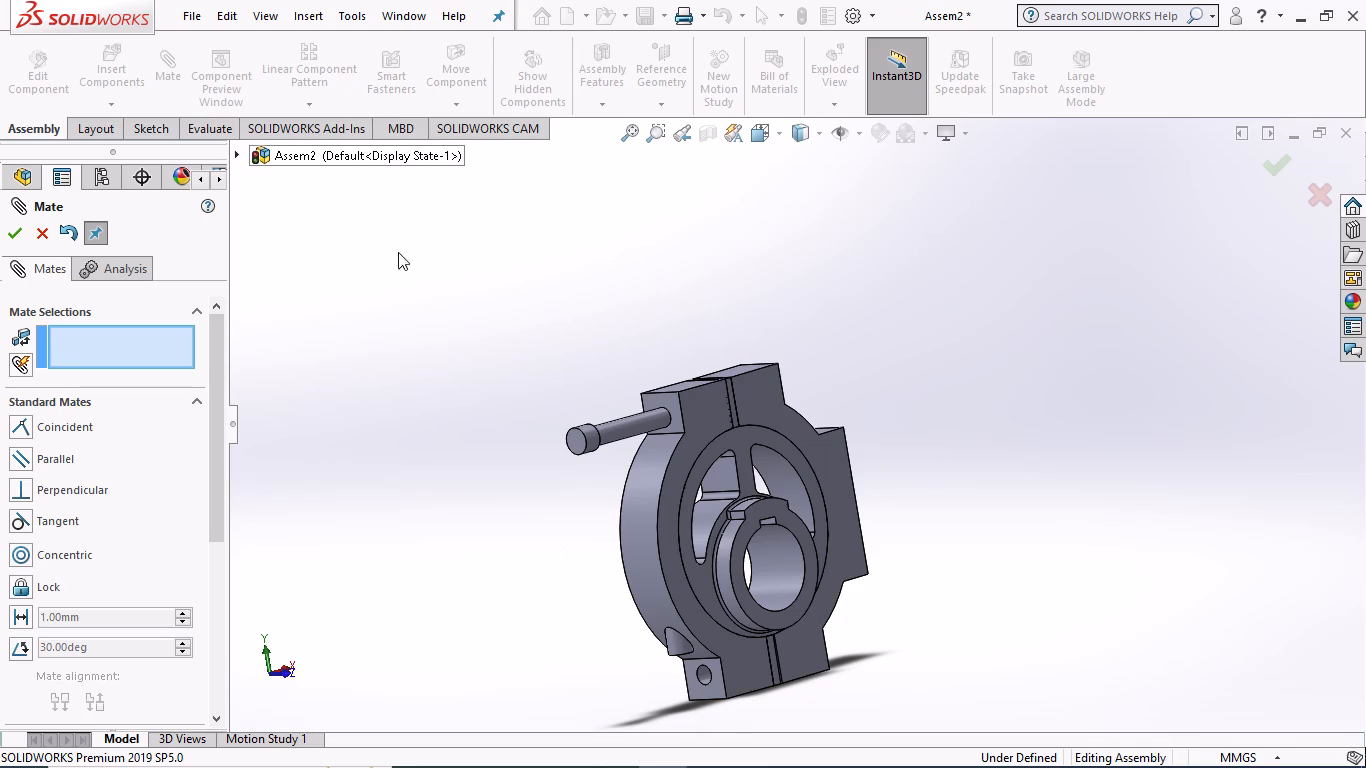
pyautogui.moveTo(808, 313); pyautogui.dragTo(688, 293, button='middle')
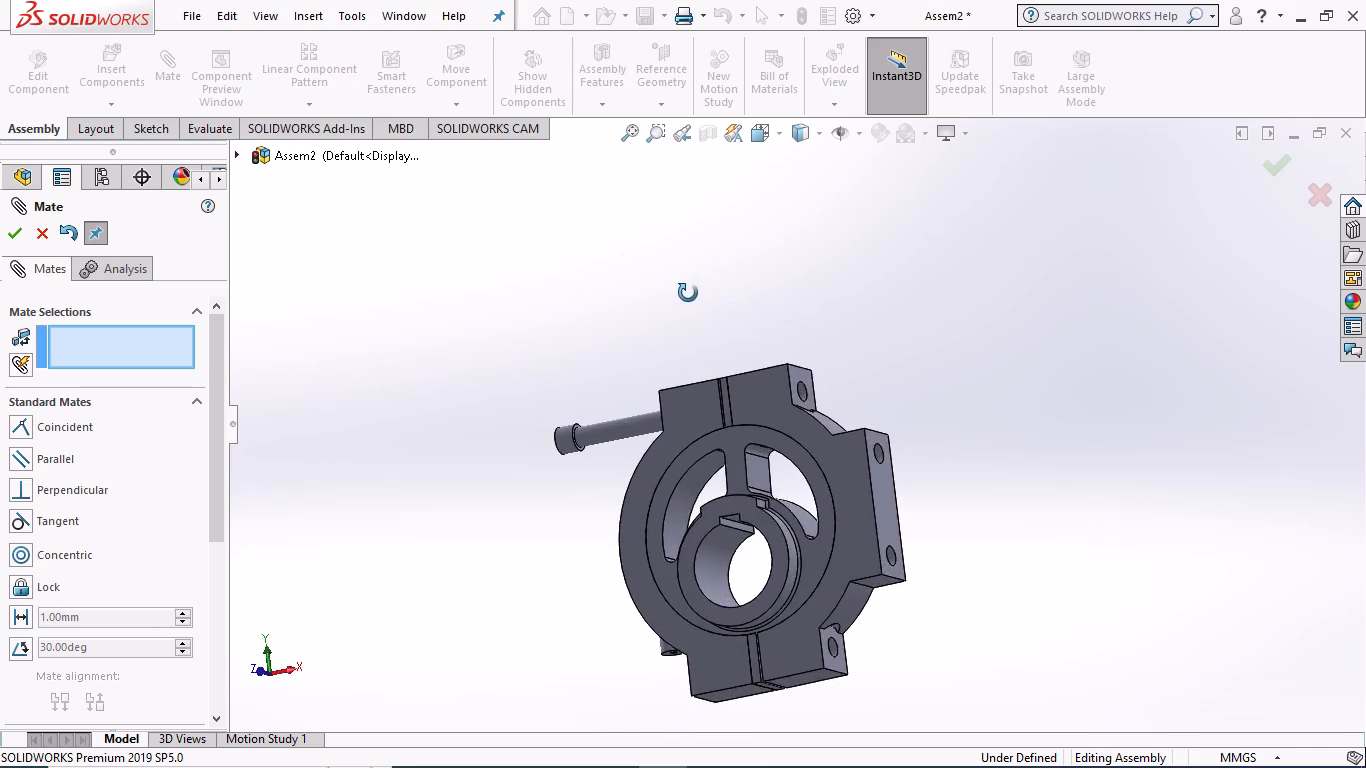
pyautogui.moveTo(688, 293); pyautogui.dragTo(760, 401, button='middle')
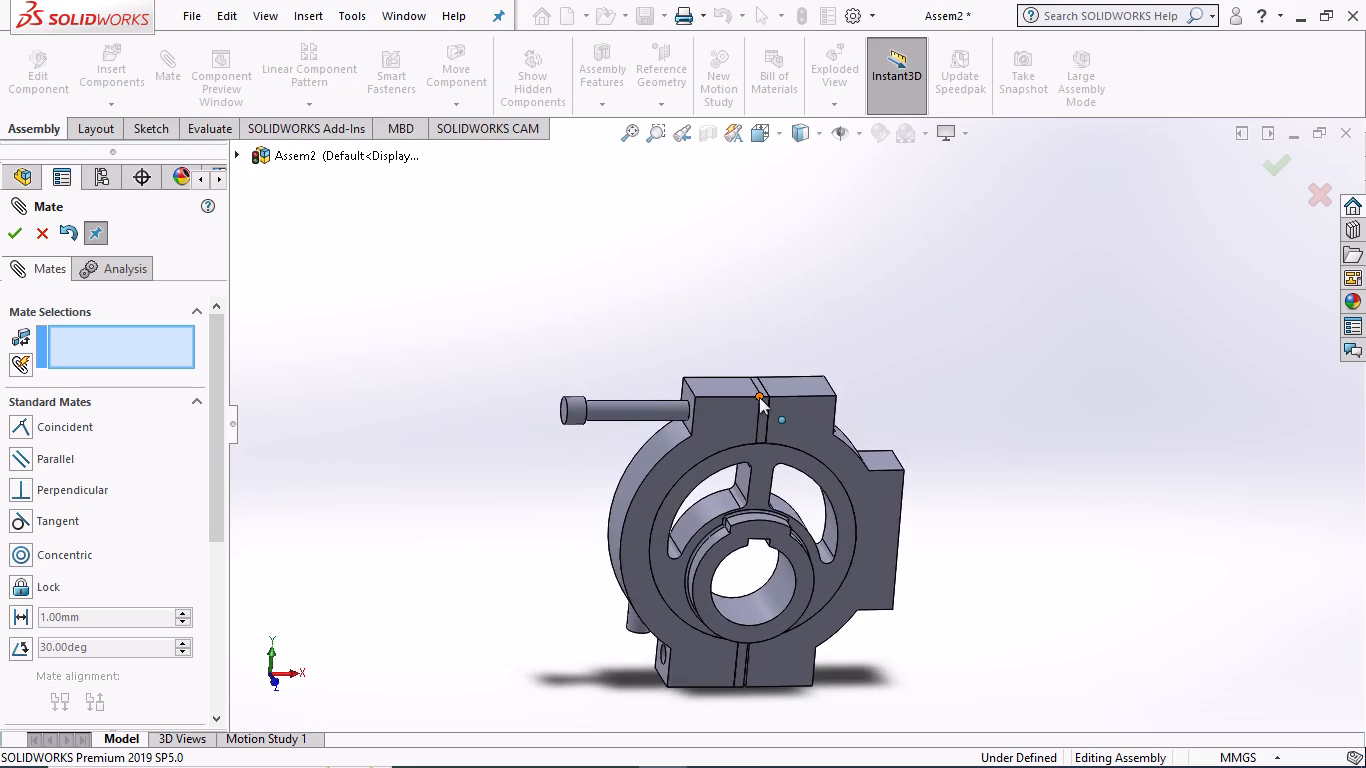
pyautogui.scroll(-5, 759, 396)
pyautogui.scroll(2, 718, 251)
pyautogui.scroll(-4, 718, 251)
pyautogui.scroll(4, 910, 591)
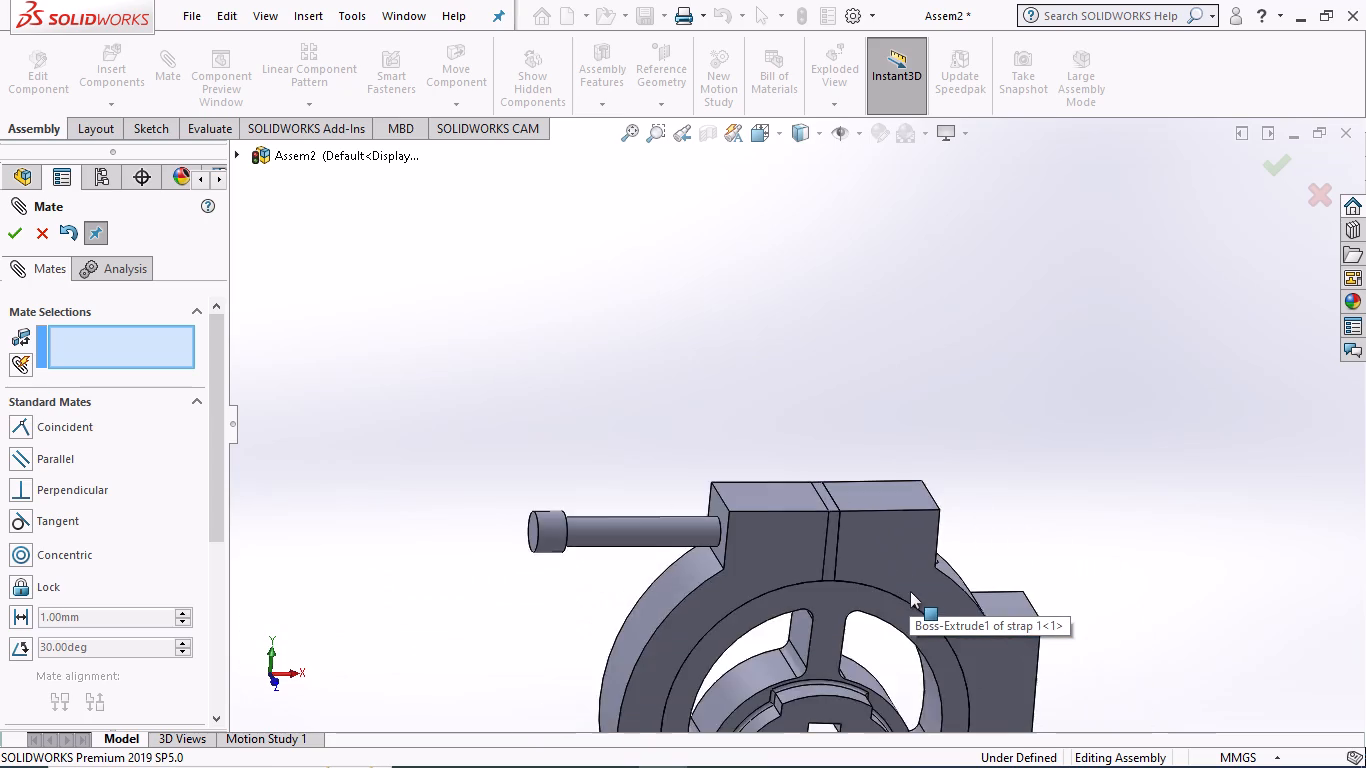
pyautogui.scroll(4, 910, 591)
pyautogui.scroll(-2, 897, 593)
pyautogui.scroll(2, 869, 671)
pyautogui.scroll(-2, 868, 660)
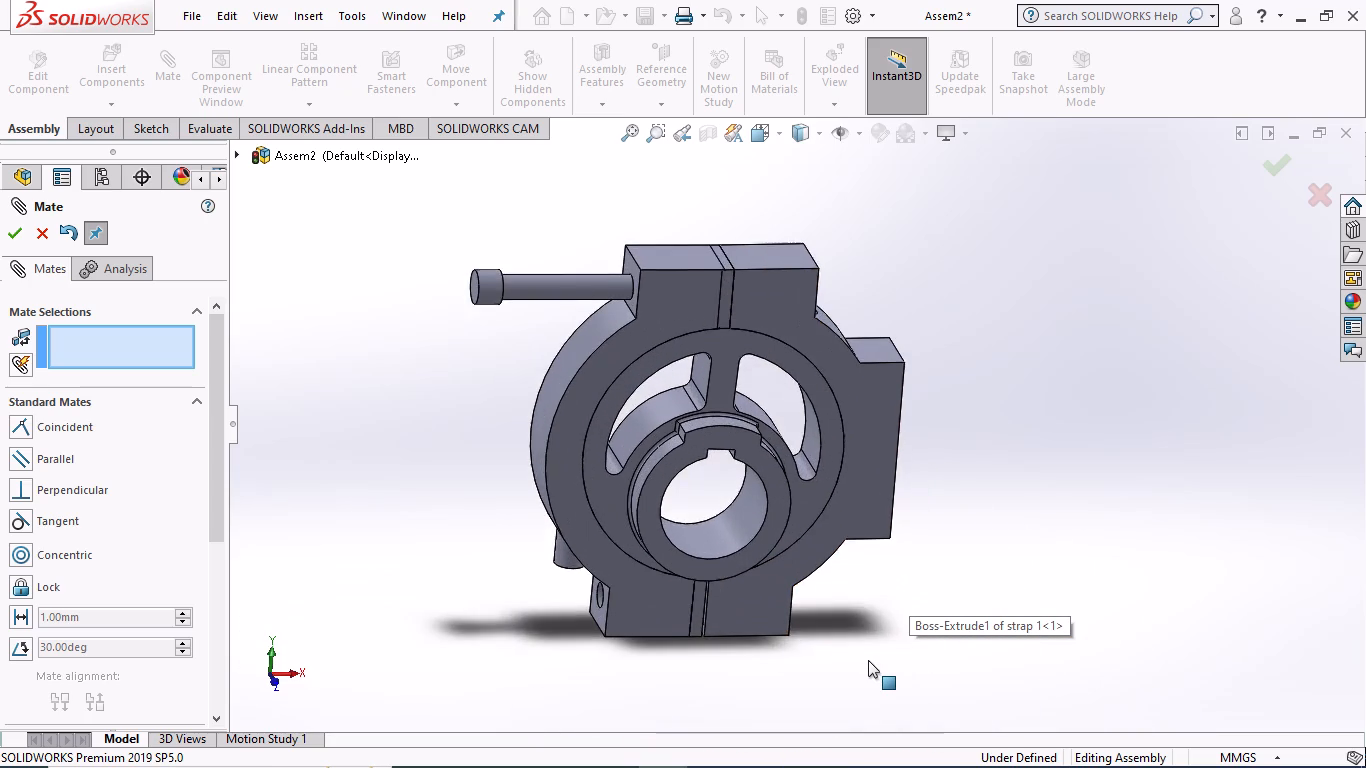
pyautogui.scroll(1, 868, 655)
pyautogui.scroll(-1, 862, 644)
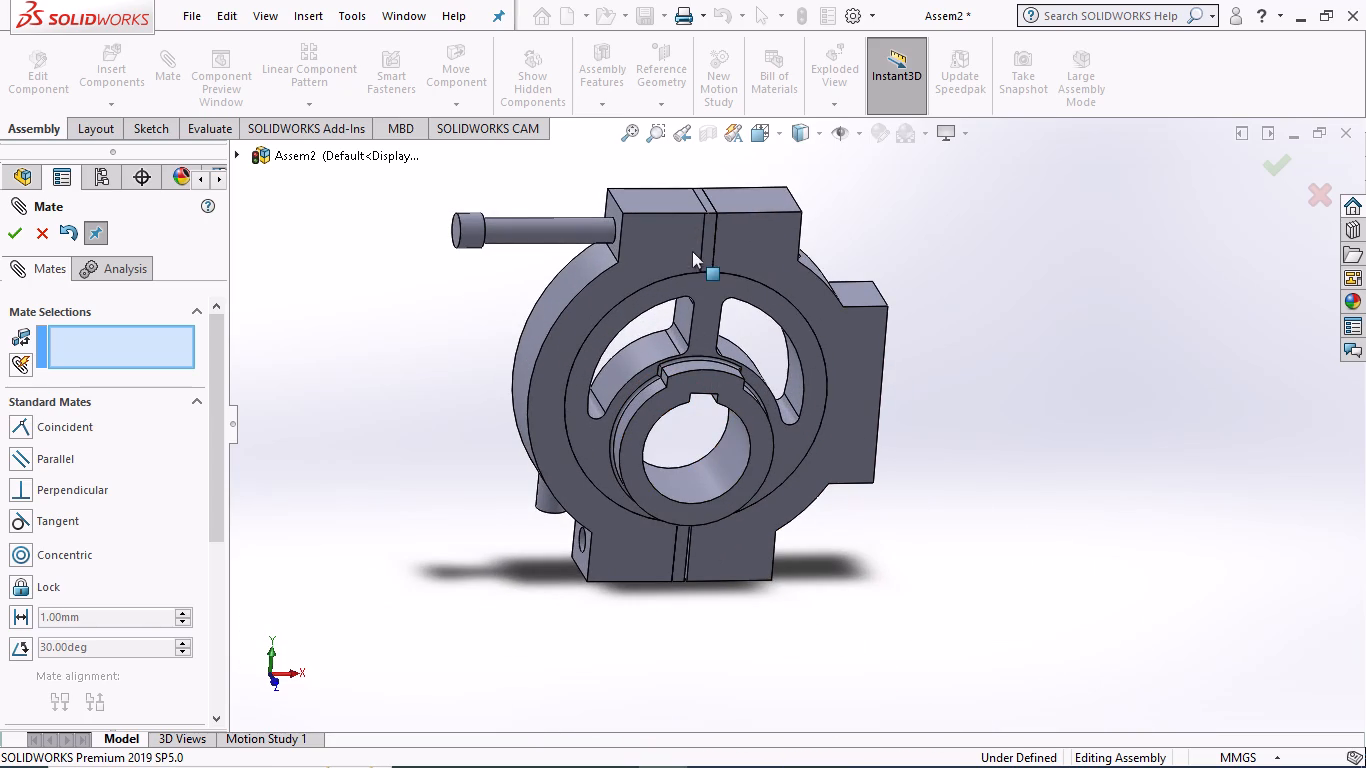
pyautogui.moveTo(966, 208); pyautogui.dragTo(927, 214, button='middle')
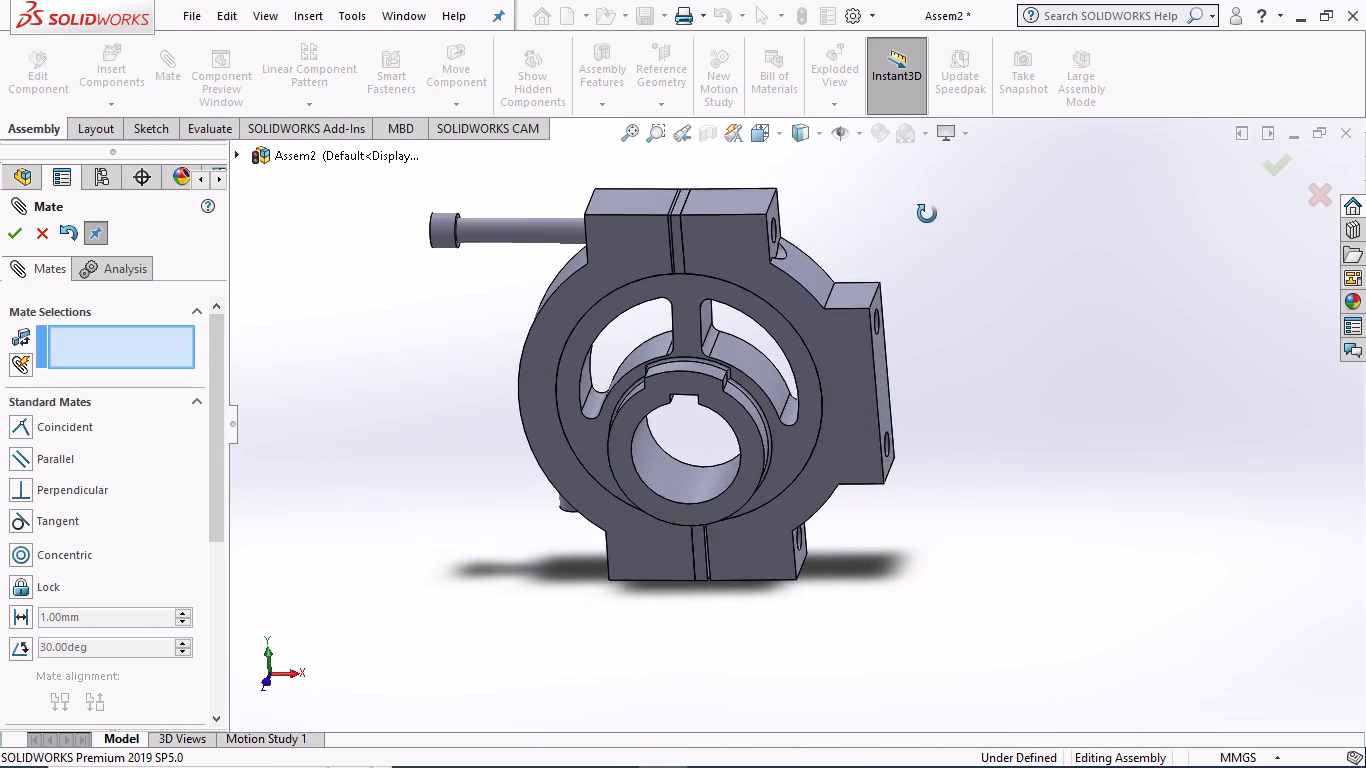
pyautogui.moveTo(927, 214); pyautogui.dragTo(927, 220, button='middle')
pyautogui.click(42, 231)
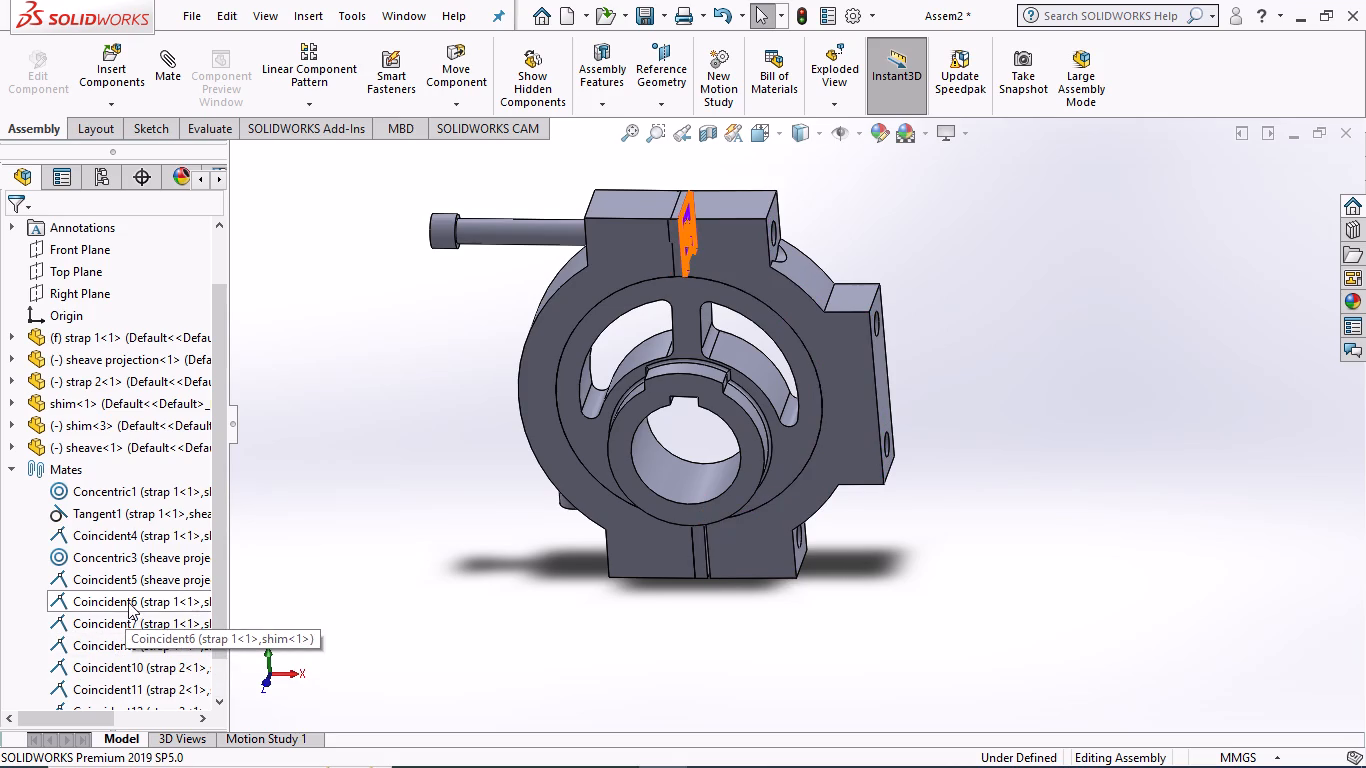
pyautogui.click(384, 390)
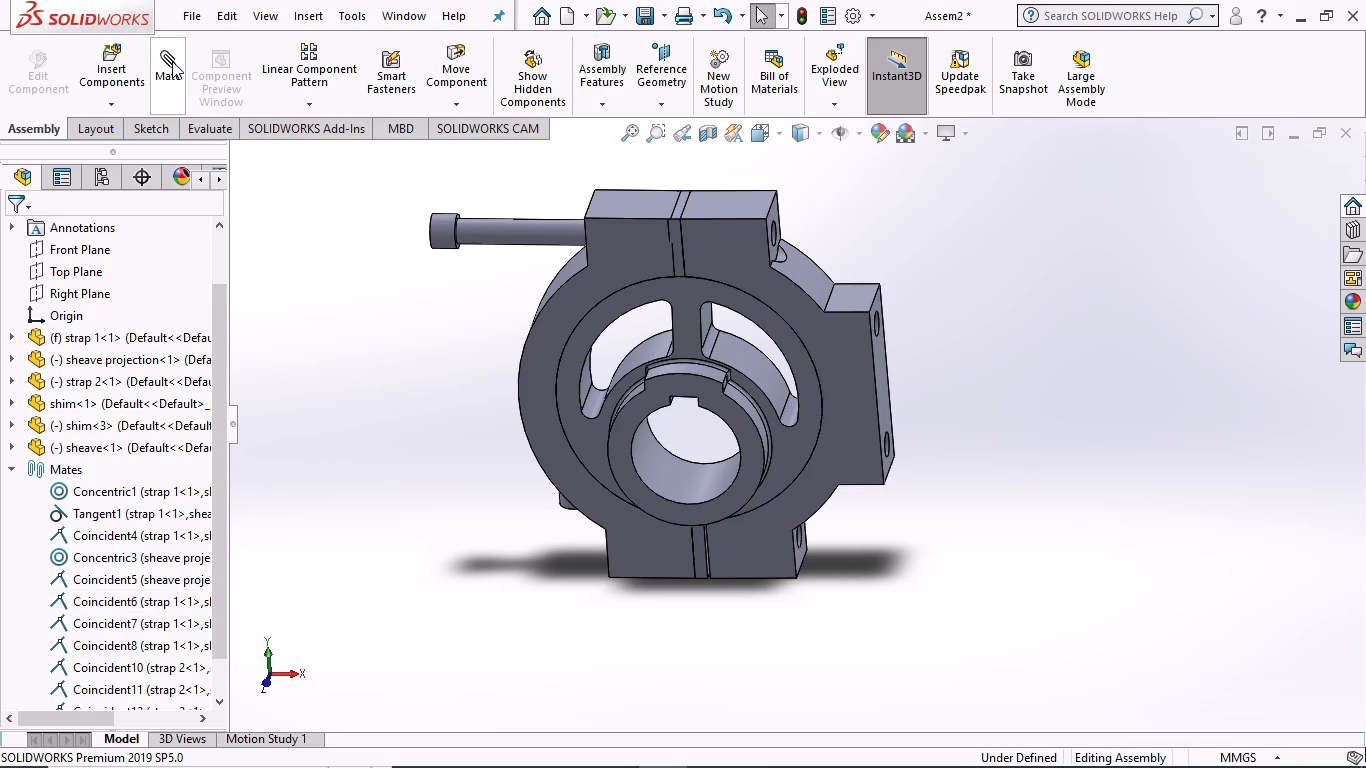
# Swing strap 2 slightly open and add a coincident mate between the upper shim's broad face and strap 2's upper lug split face.
pyautogui.click(172, 61)
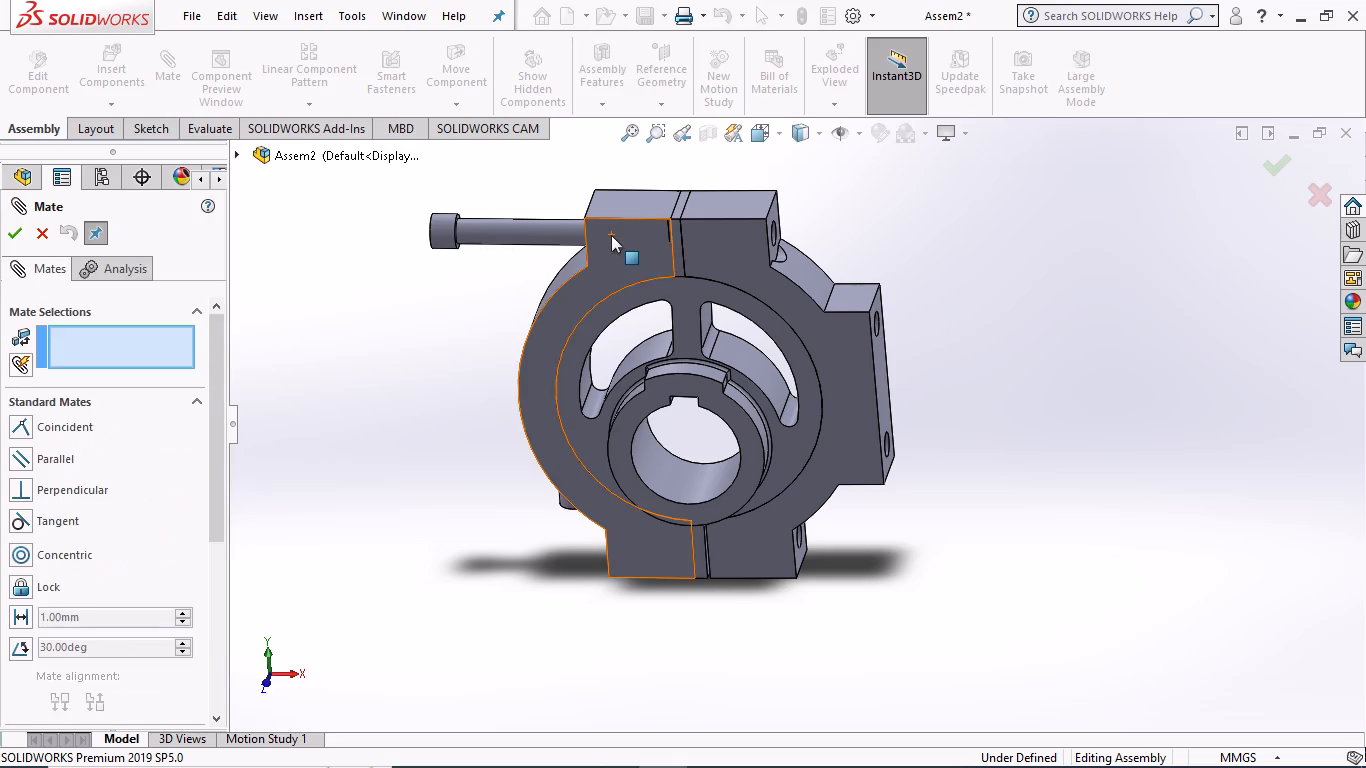
pyautogui.moveTo(611, 235); pyautogui.dragTo(572, 233)
pyautogui.moveTo(900, 245); pyautogui.dragTo(921, 235, button='middle')
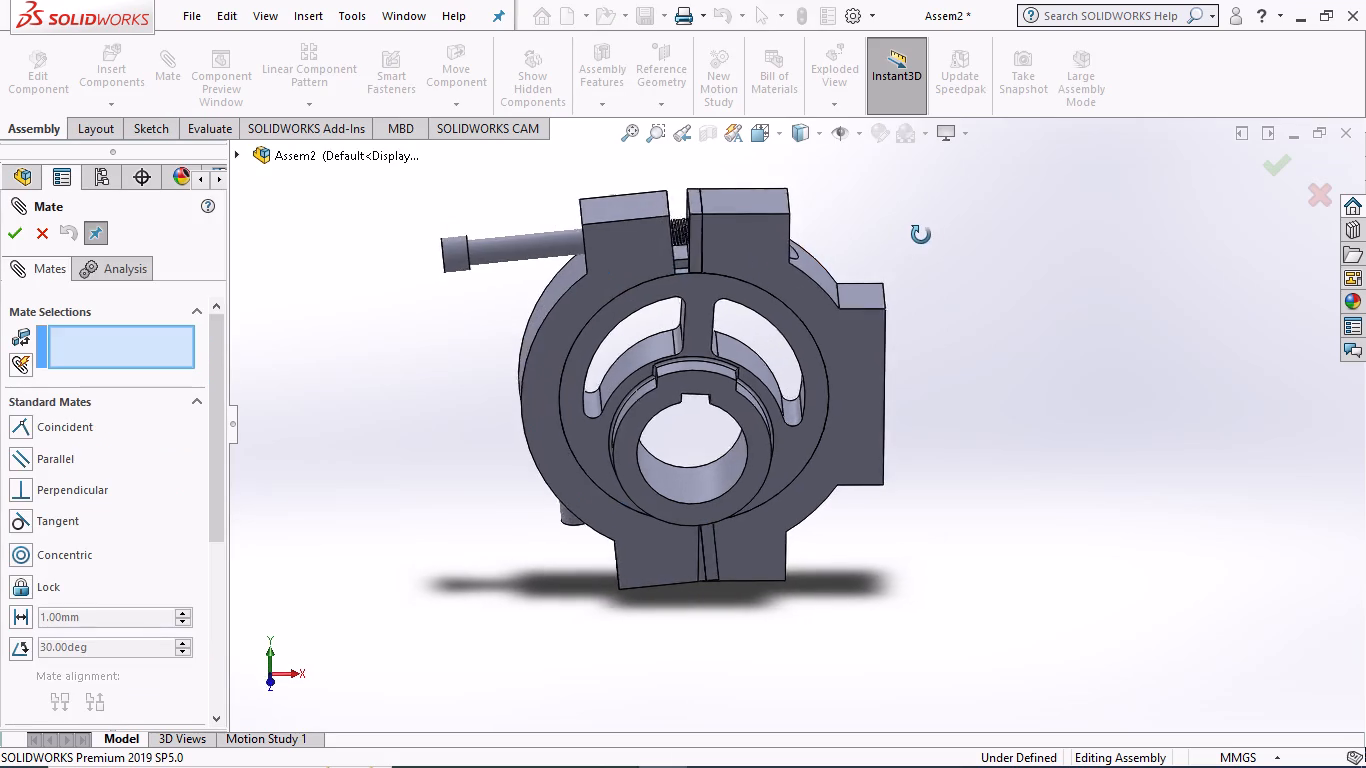
pyautogui.moveTo(921, 235); pyautogui.dragTo(977, 234, button='middle')
pyautogui.click(733, 217)
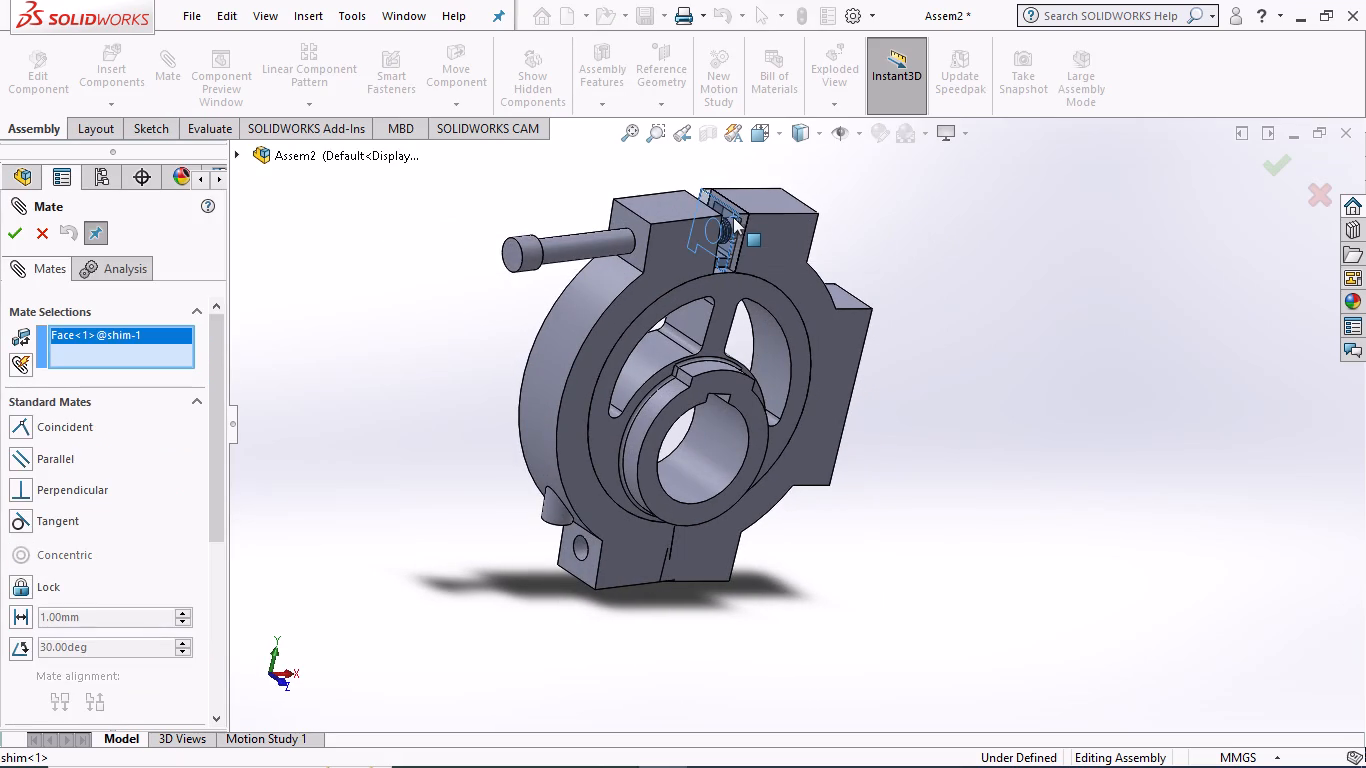
pyautogui.moveTo(980, 238); pyautogui.dragTo(878, 239, button='middle')
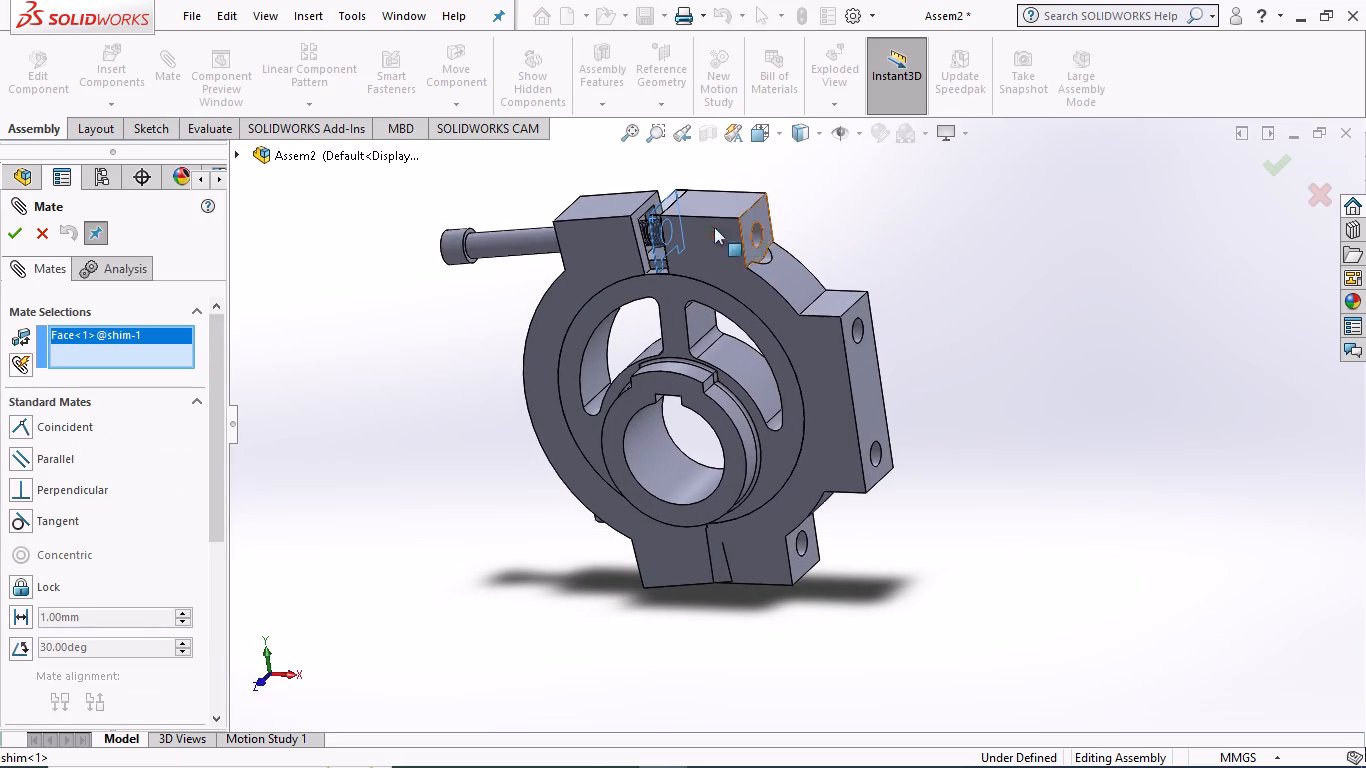
pyautogui.click(640, 213)
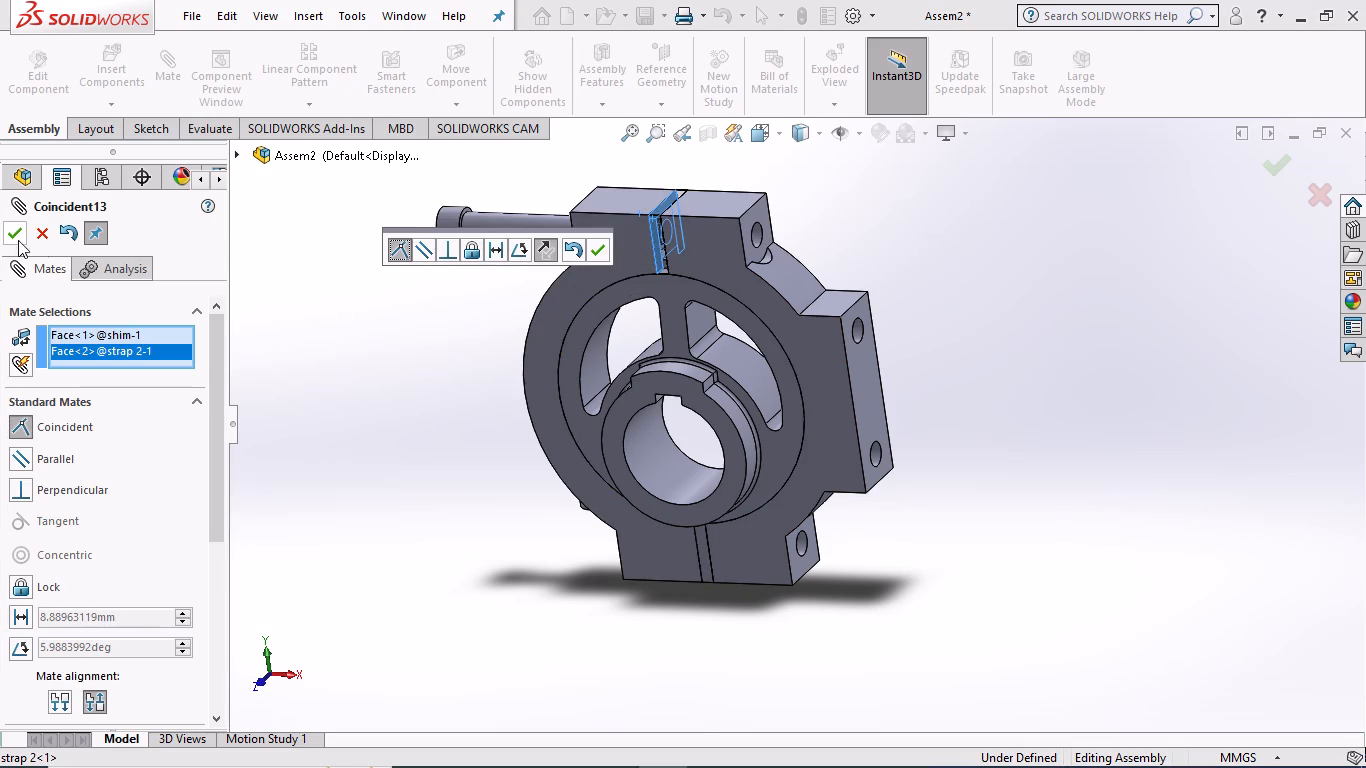
pyautogui.click(601, 245)
# Try moving strap 2 and strap 1 to check that both are held in place.
pyautogui.moveTo(931, 245); pyautogui.dragTo(960, 238, button='middle')
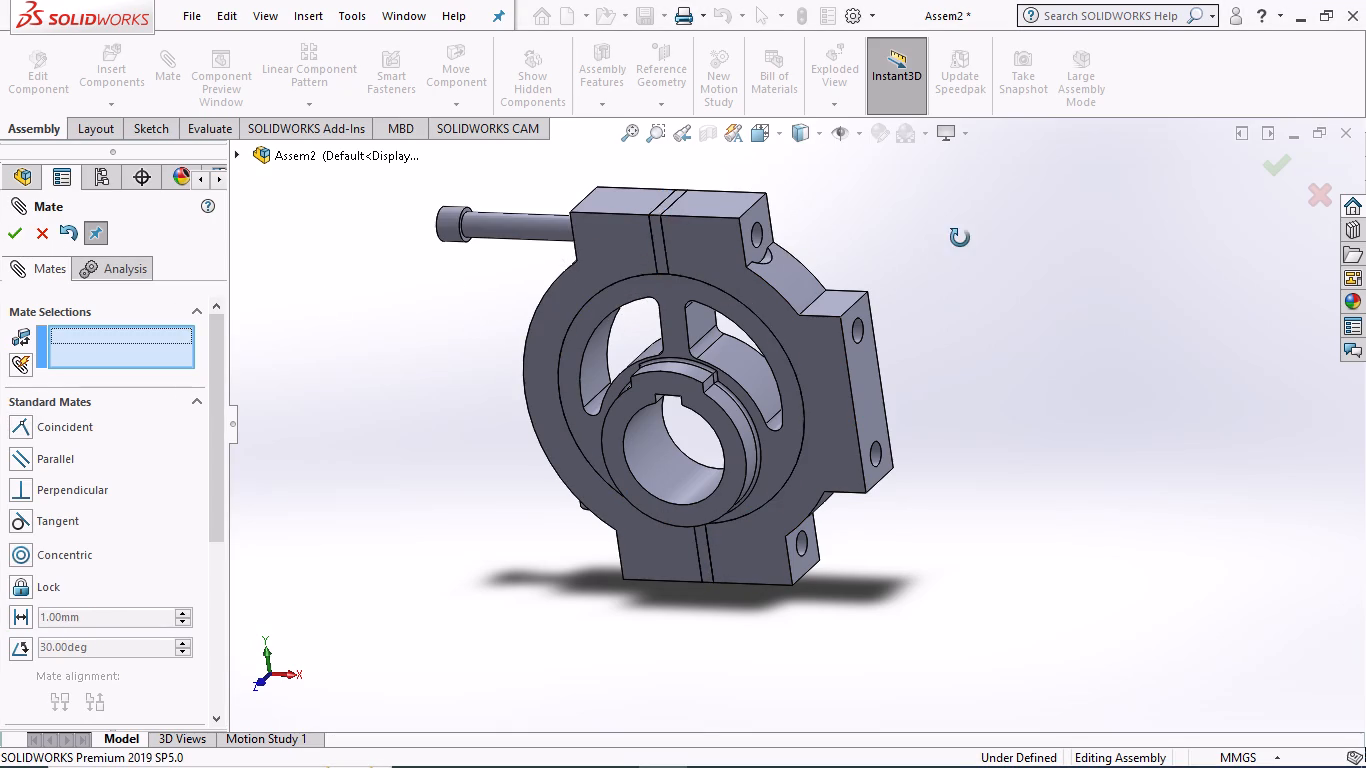
pyautogui.moveTo(960, 238); pyautogui.dragTo(1022, 231, button='middle')
pyautogui.moveTo(701, 224); pyautogui.dragTo(590, 252)
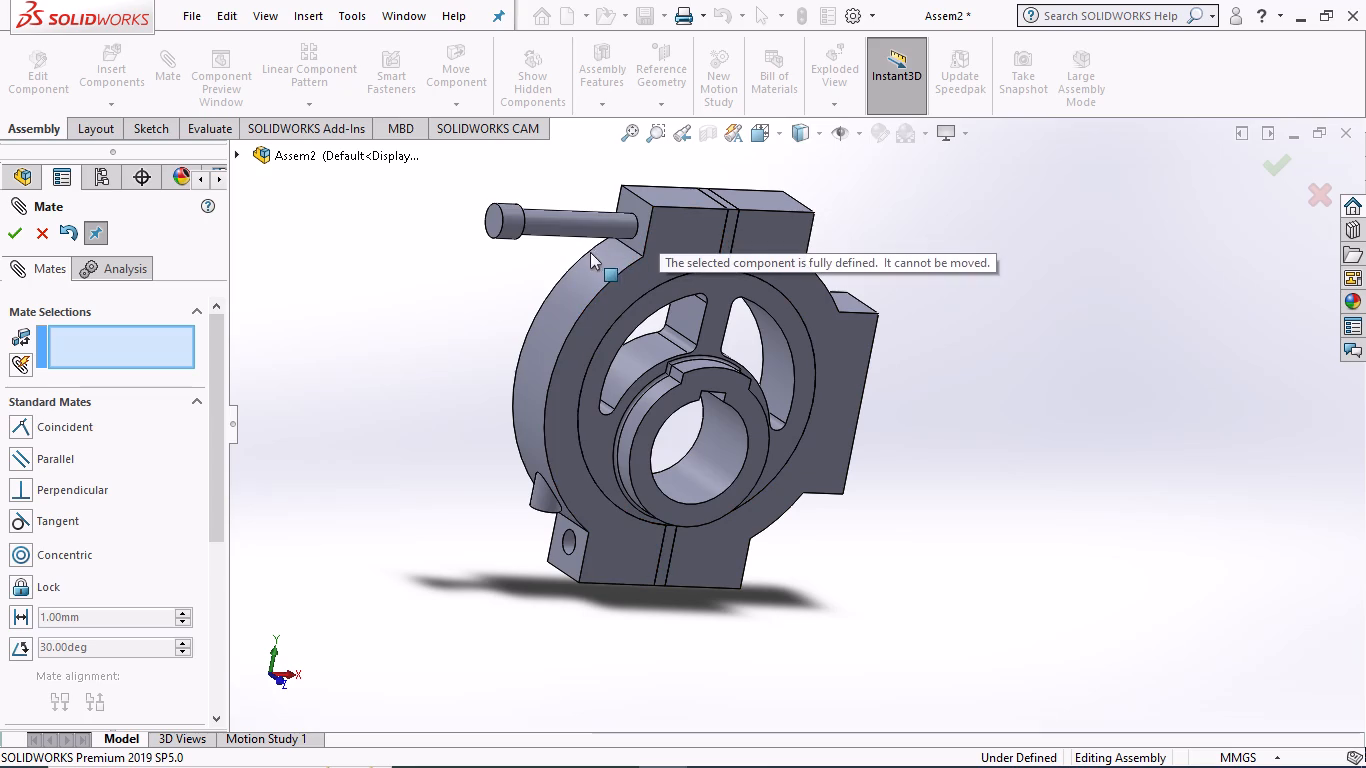
pyautogui.moveTo(590, 252); pyautogui.dragTo(626, 218)
pyautogui.moveTo(778, 236); pyautogui.dragTo(807, 243)
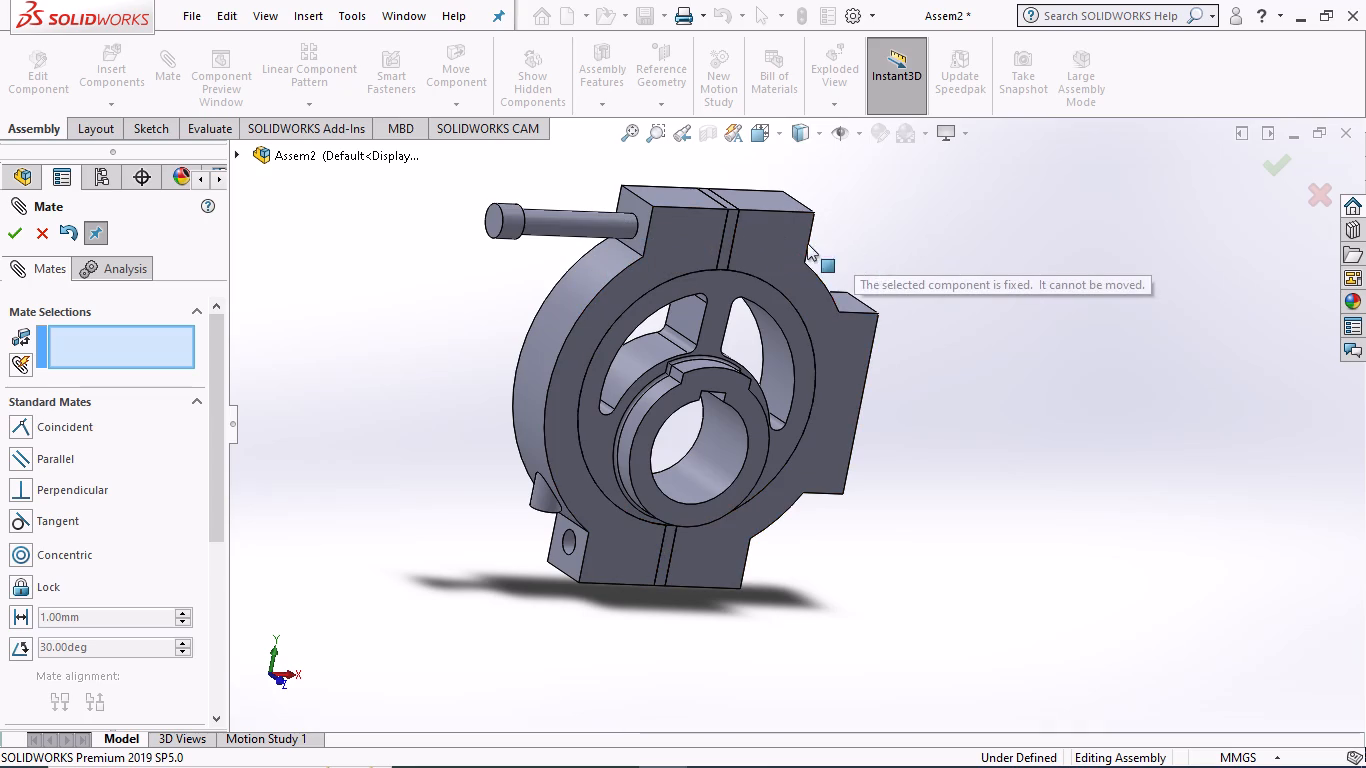
pyautogui.moveTo(807, 243); pyautogui.dragTo(838, 244)
# Add a coincident mate seating the underside of the sheave bolt's head against the outer face of strap 2's upper lug.
pyautogui.moveTo(1036, 219); pyautogui.dragTo(912, 204, button='middle')
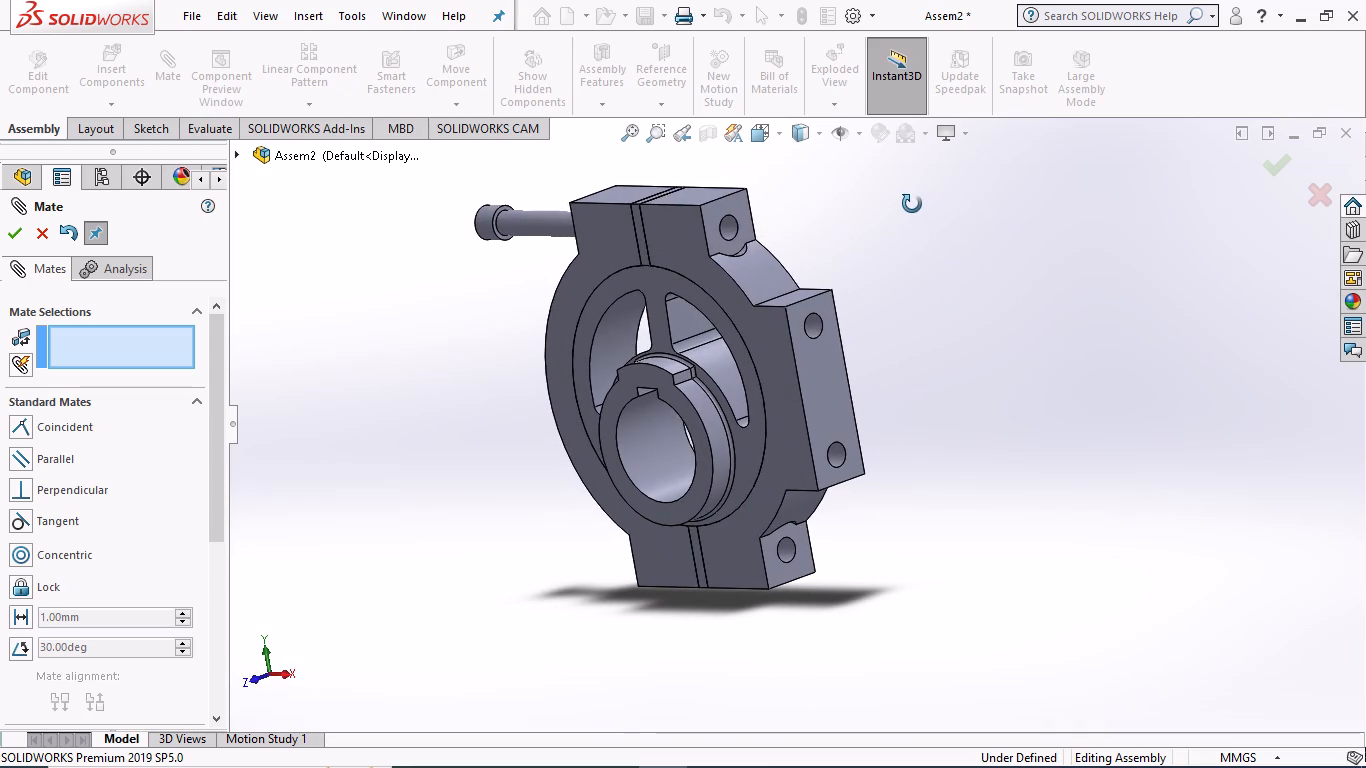
pyautogui.moveTo(912, 204); pyautogui.dragTo(911, 204, button='middle')
pyautogui.scroll(-6, 496, 214)
pyautogui.scroll(-1, 662, 304)
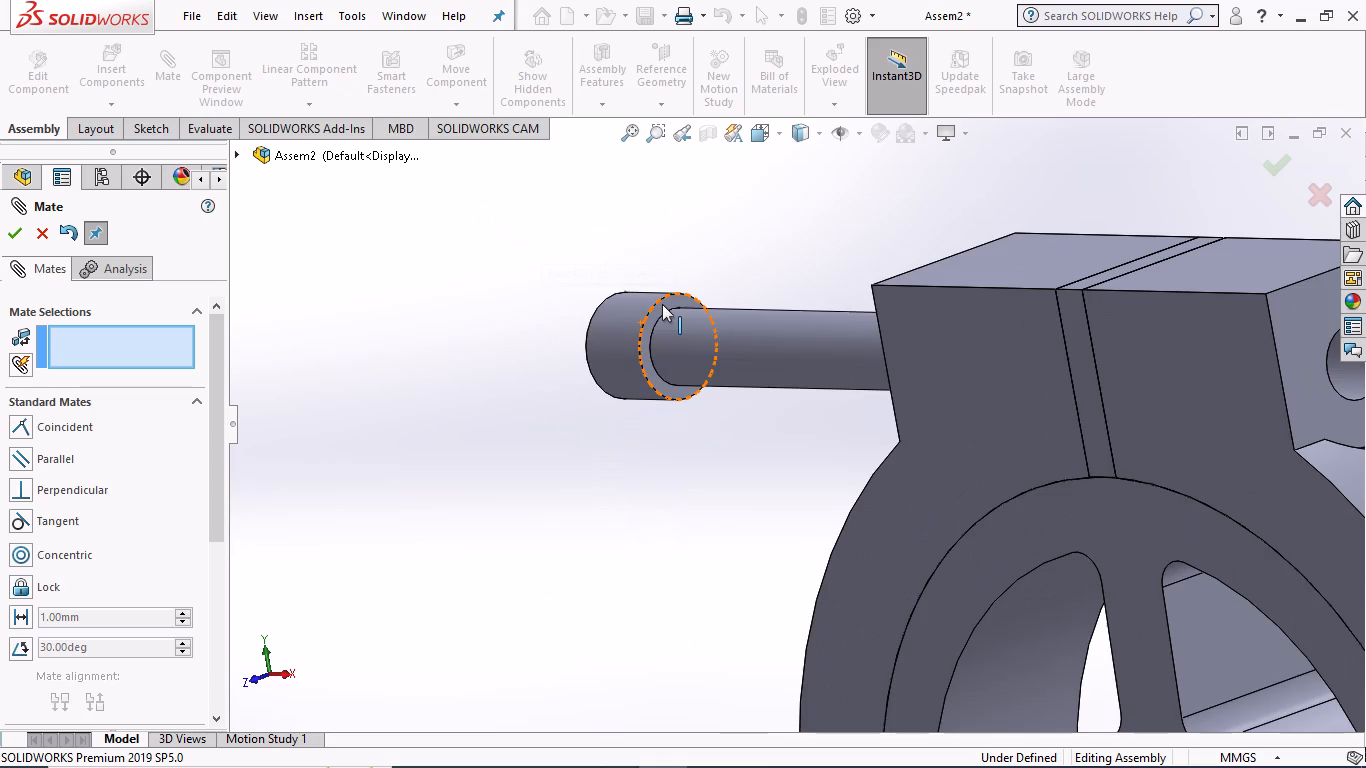
pyautogui.scroll(-1, 662, 304)
pyautogui.click(670, 330)
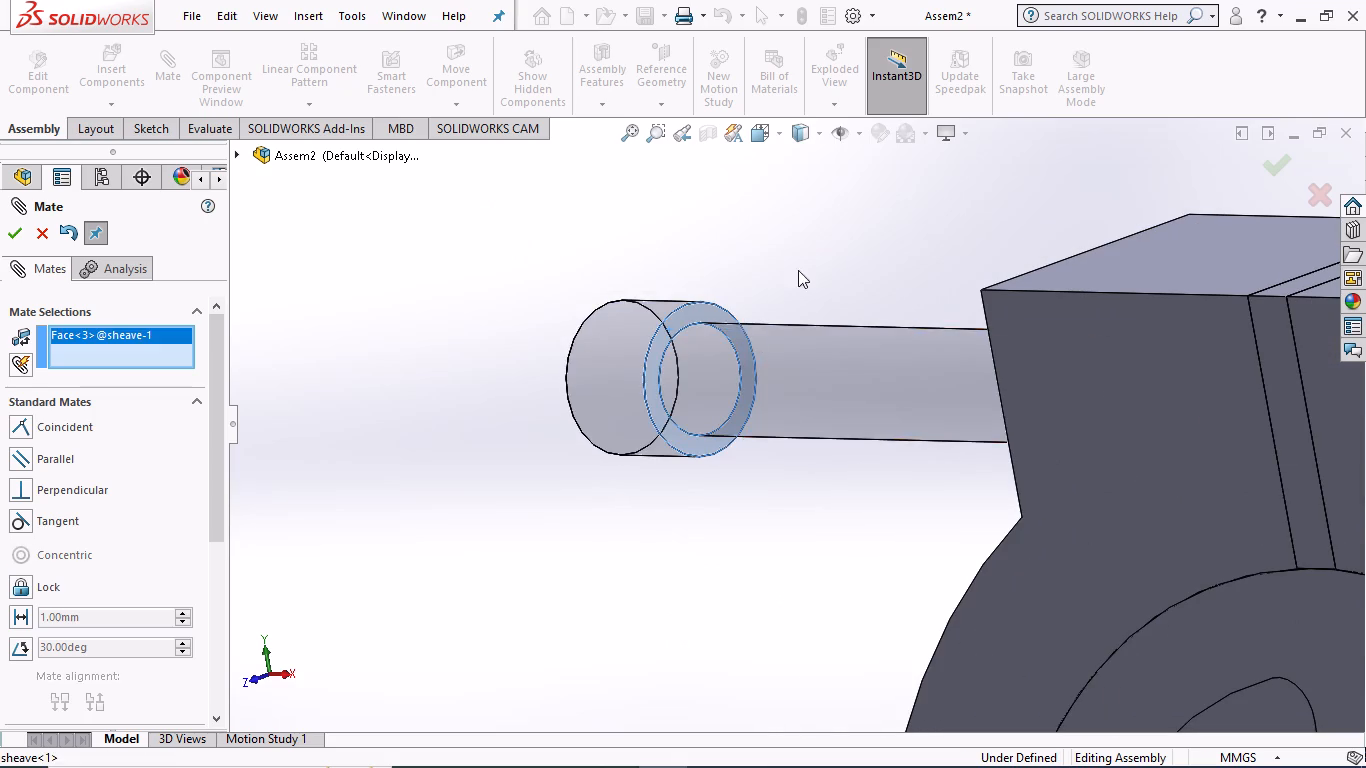
pyautogui.moveTo(806, 256); pyautogui.dragTo(970, 254, button='middle')
pyautogui.click(1063, 289)
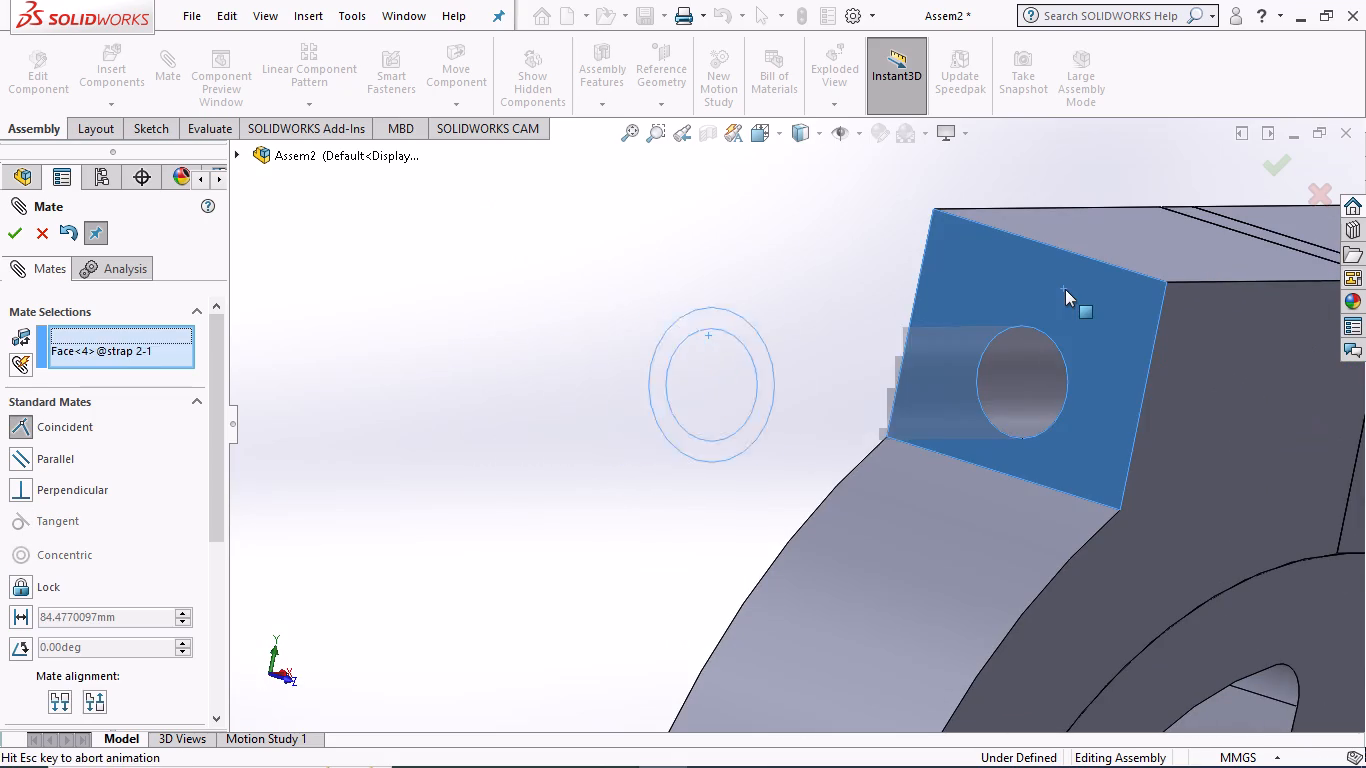
pyautogui.click(1311, 293)
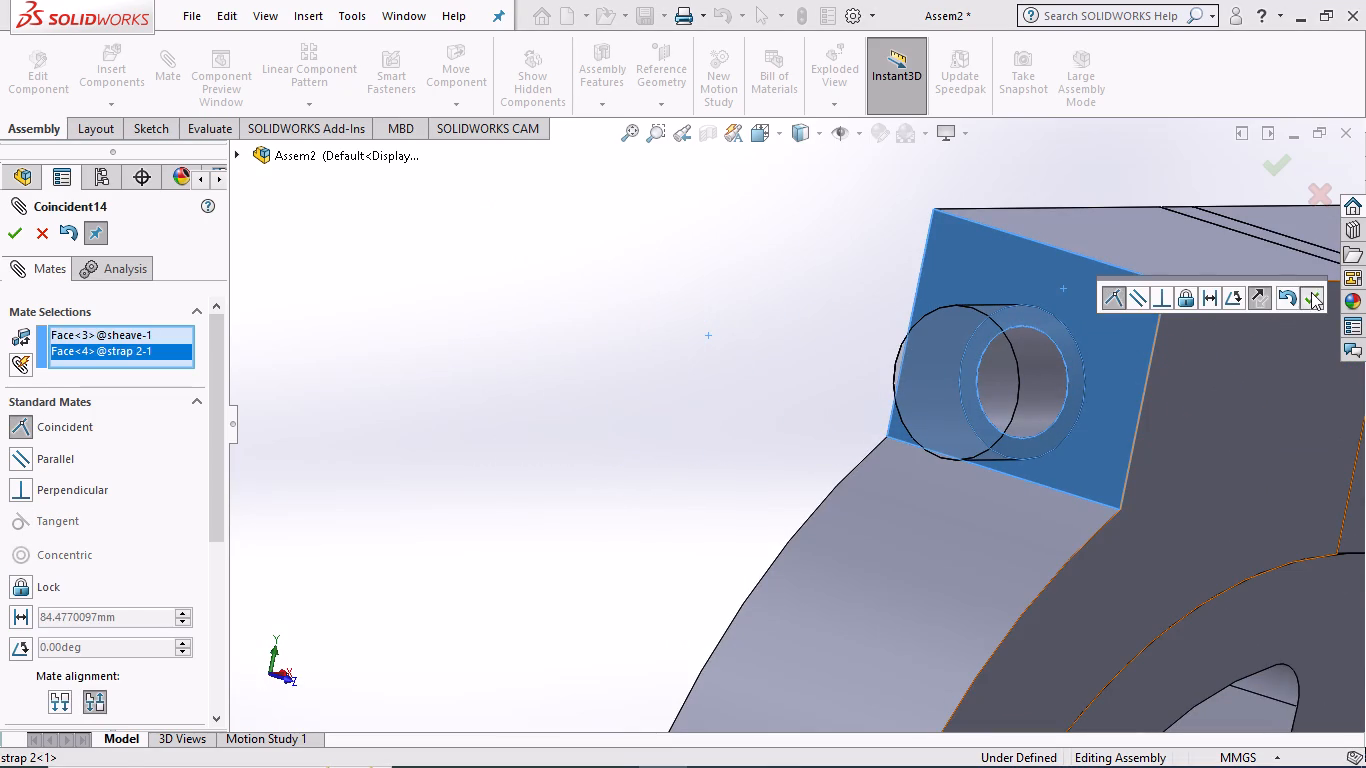
pyautogui.scroll(6, 1281, 330)
pyautogui.scroll(-3, 1277, 336)
pyautogui.scroll(3, 996, 510)
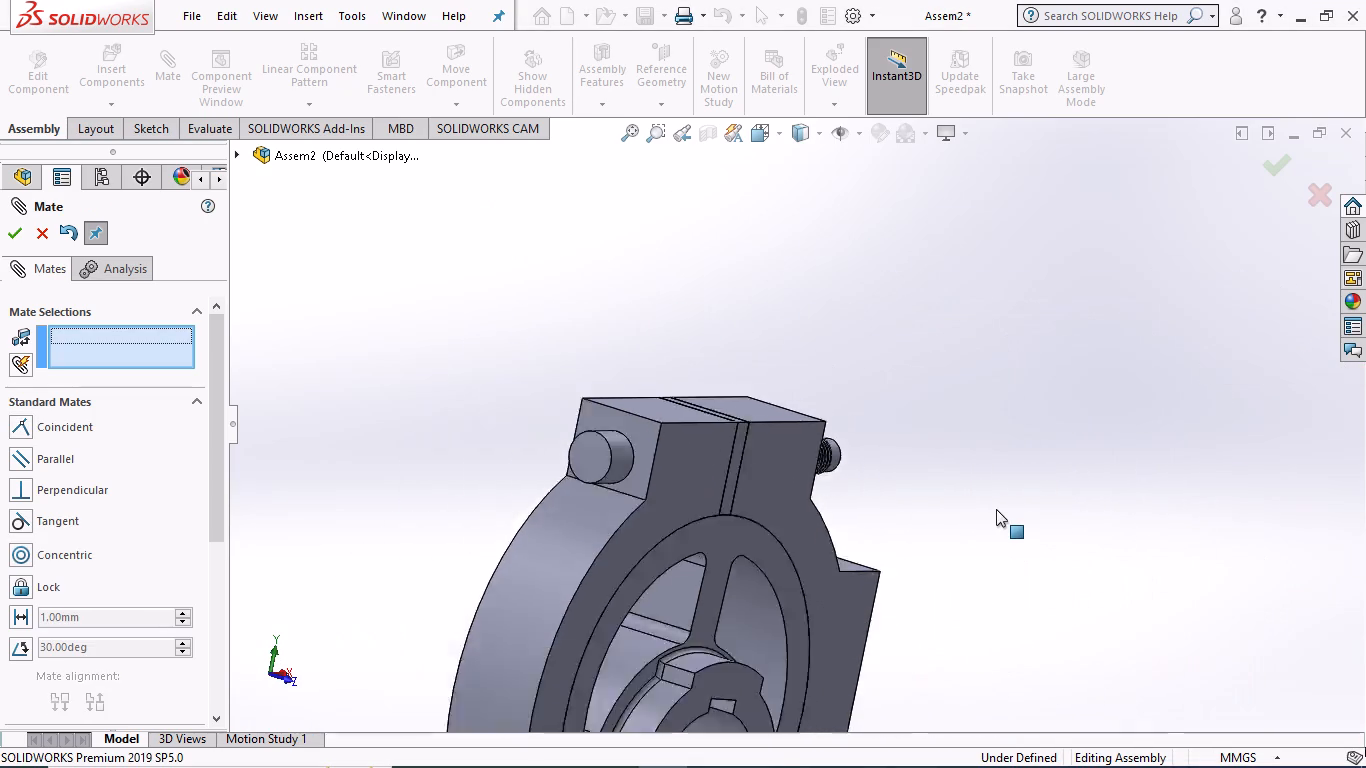
pyautogui.scroll(5, 996, 509)
pyautogui.moveTo(985, 492); pyautogui.dragTo(872, 436, button='middle')
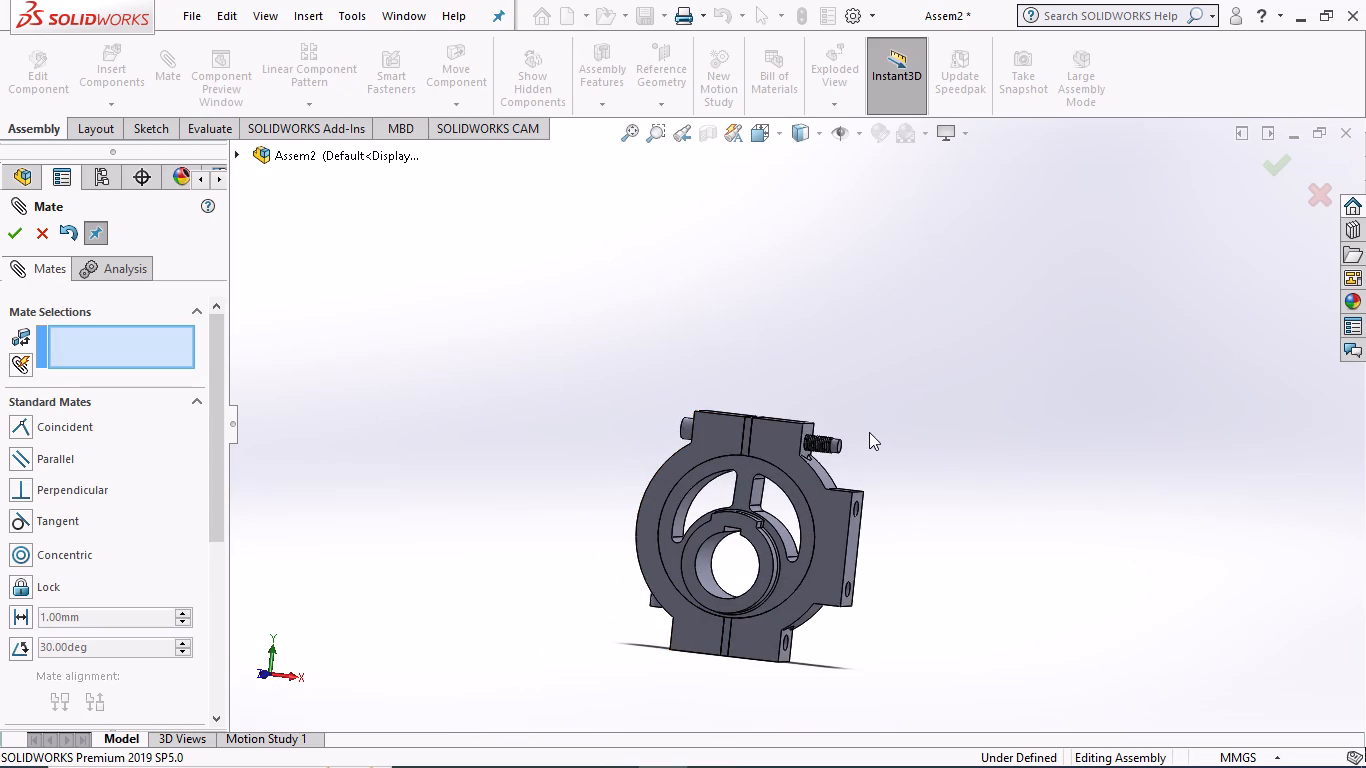
pyautogui.click(22, 230)
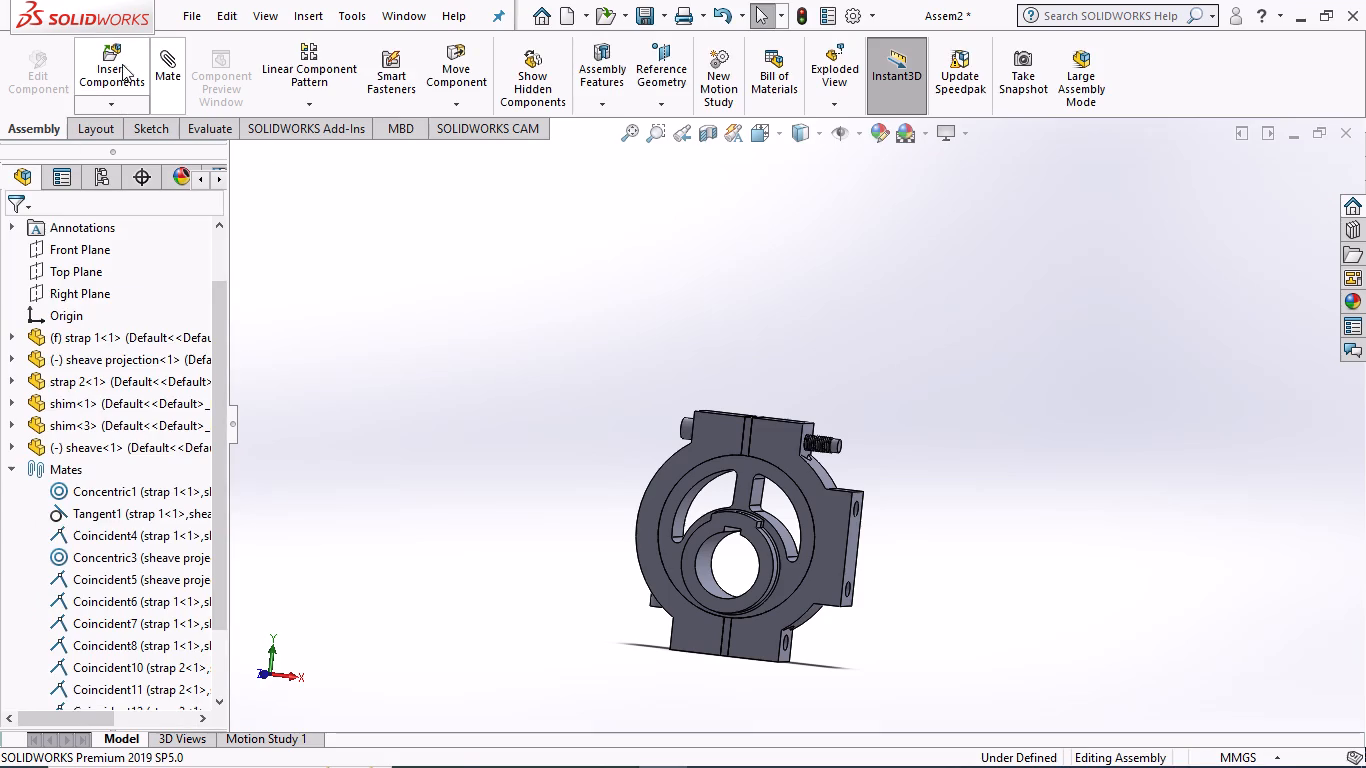
# Insert the nut part from the assembly 2 folder, rotated 90° about X, Y and Z, beyond the sheave bolt's threaded end.
pyautogui.click(99, 63)
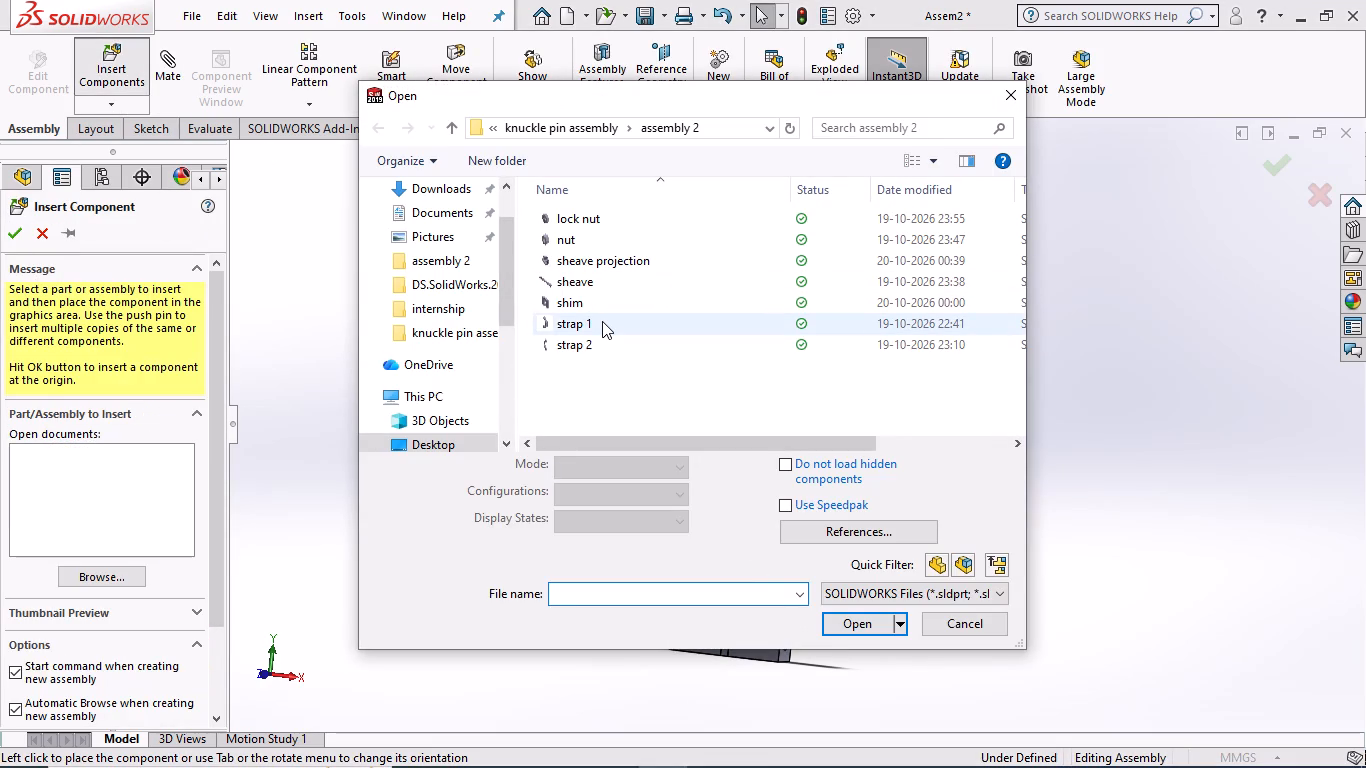
pyautogui.click(609, 247)
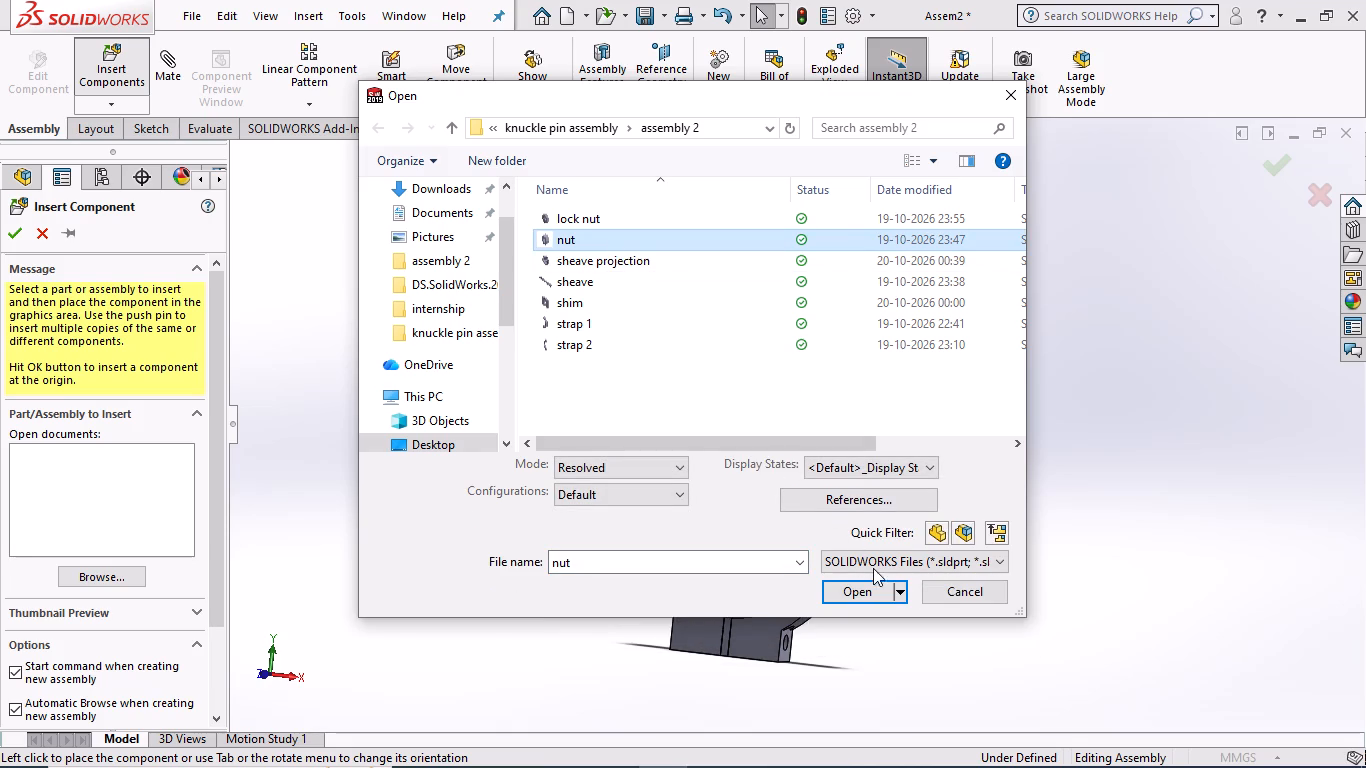
pyautogui.click(865, 585)
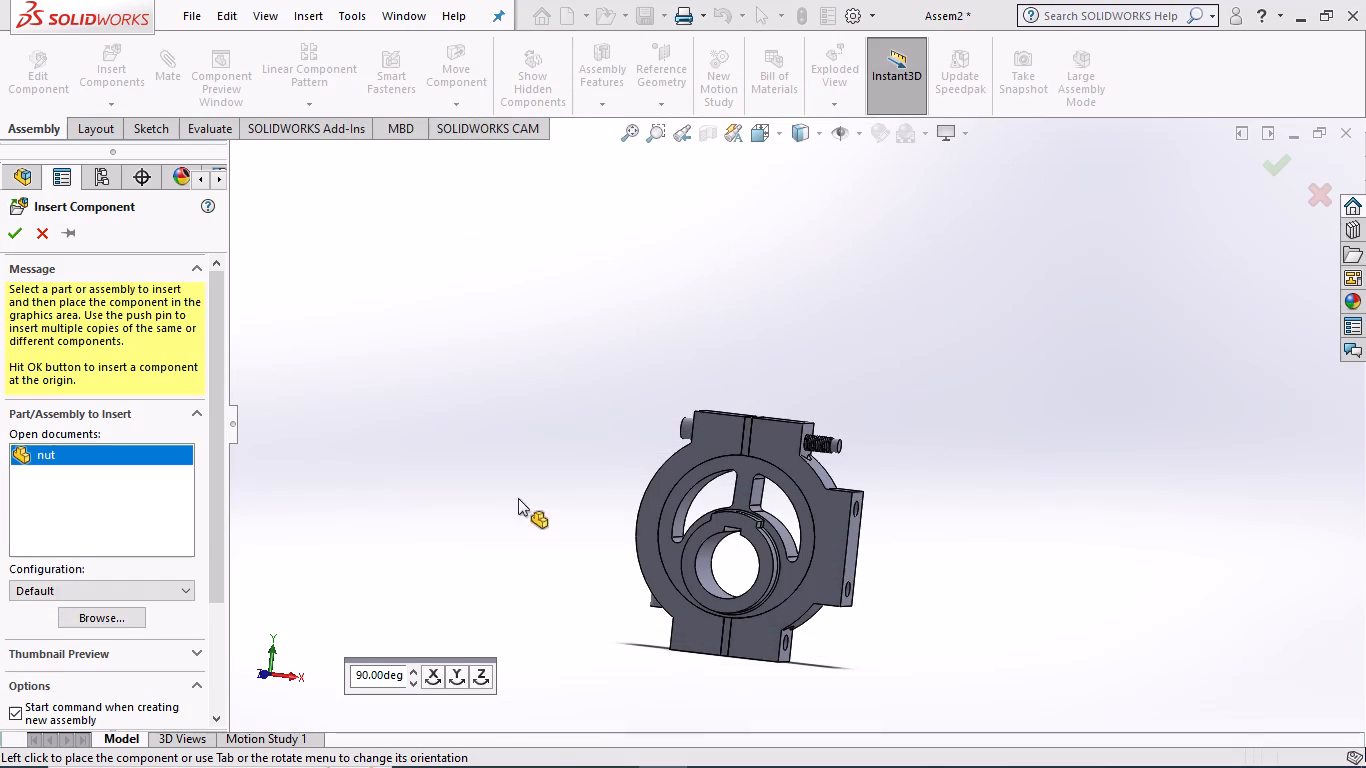
pyautogui.click(439, 677)
pyautogui.click(460, 669)
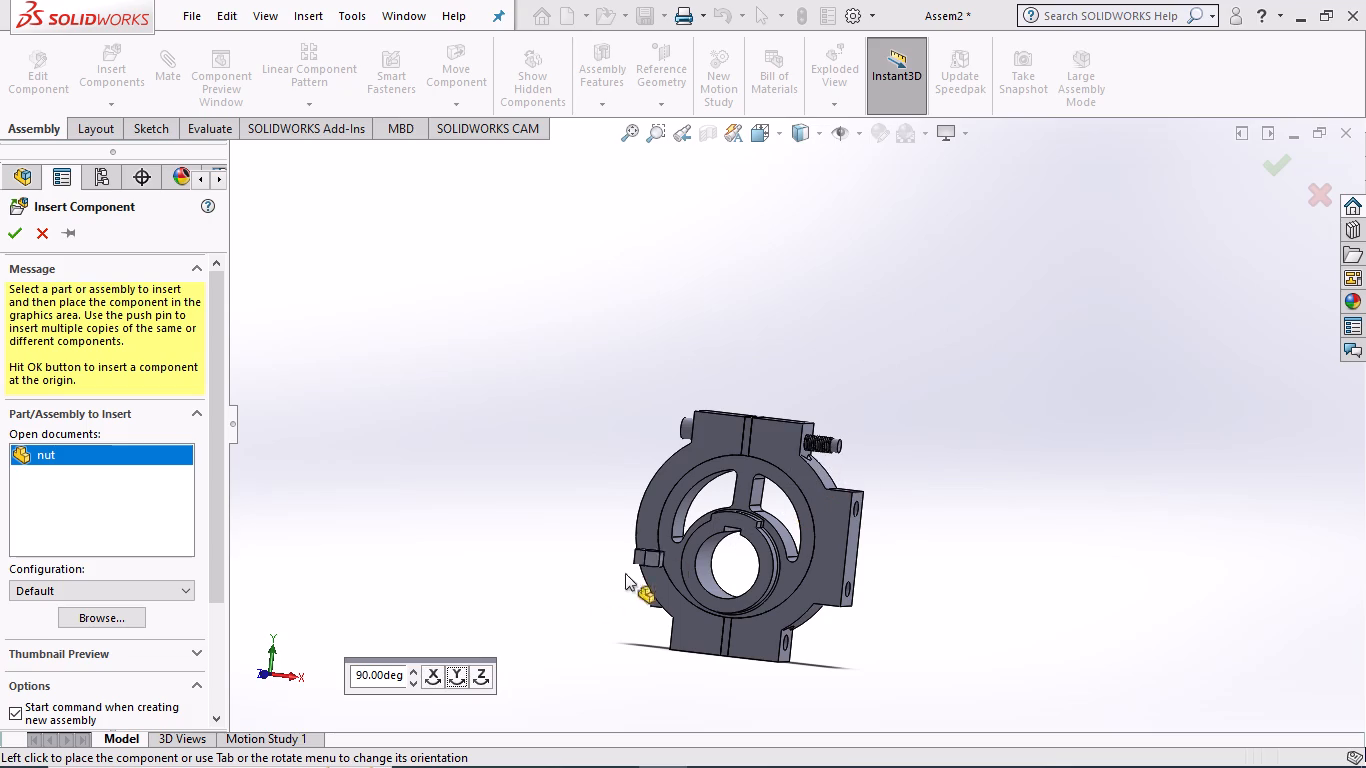
pyautogui.click(484, 669)
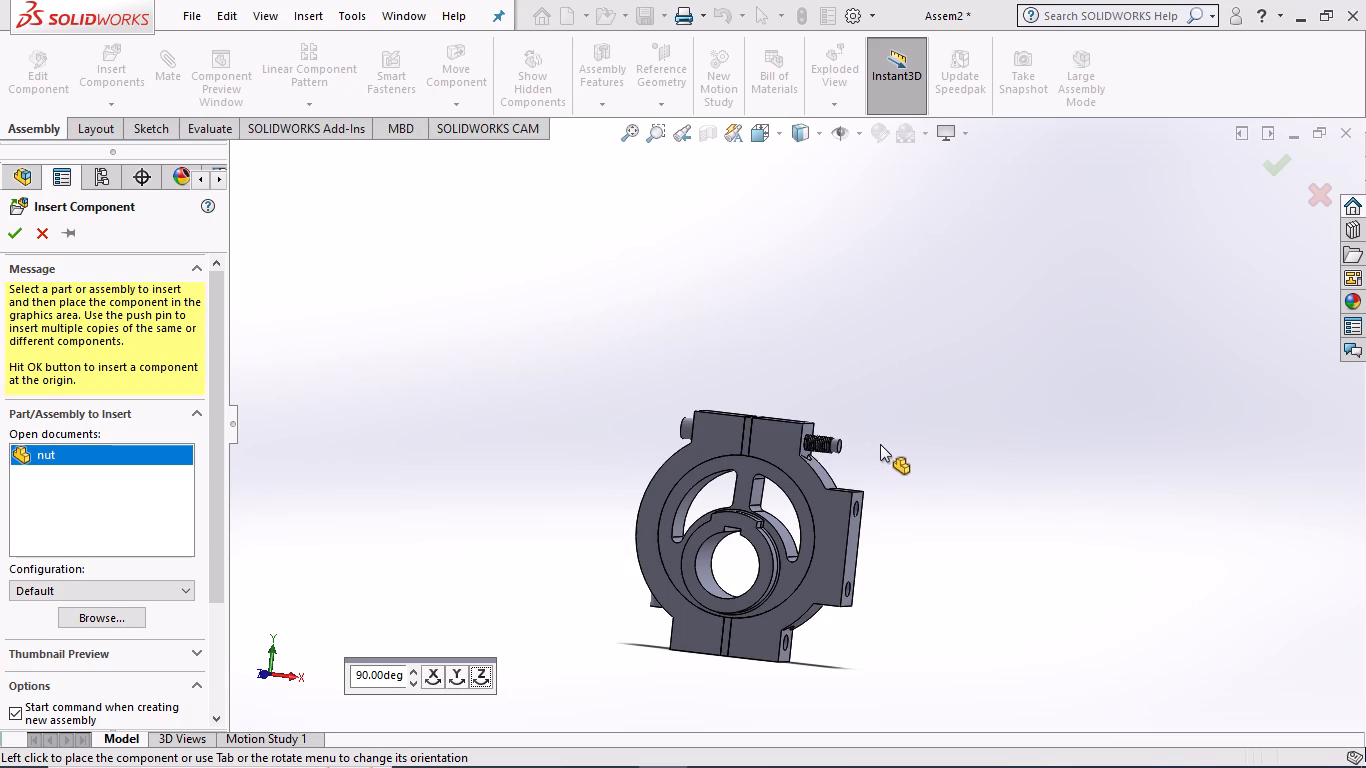
pyautogui.click(896, 439)
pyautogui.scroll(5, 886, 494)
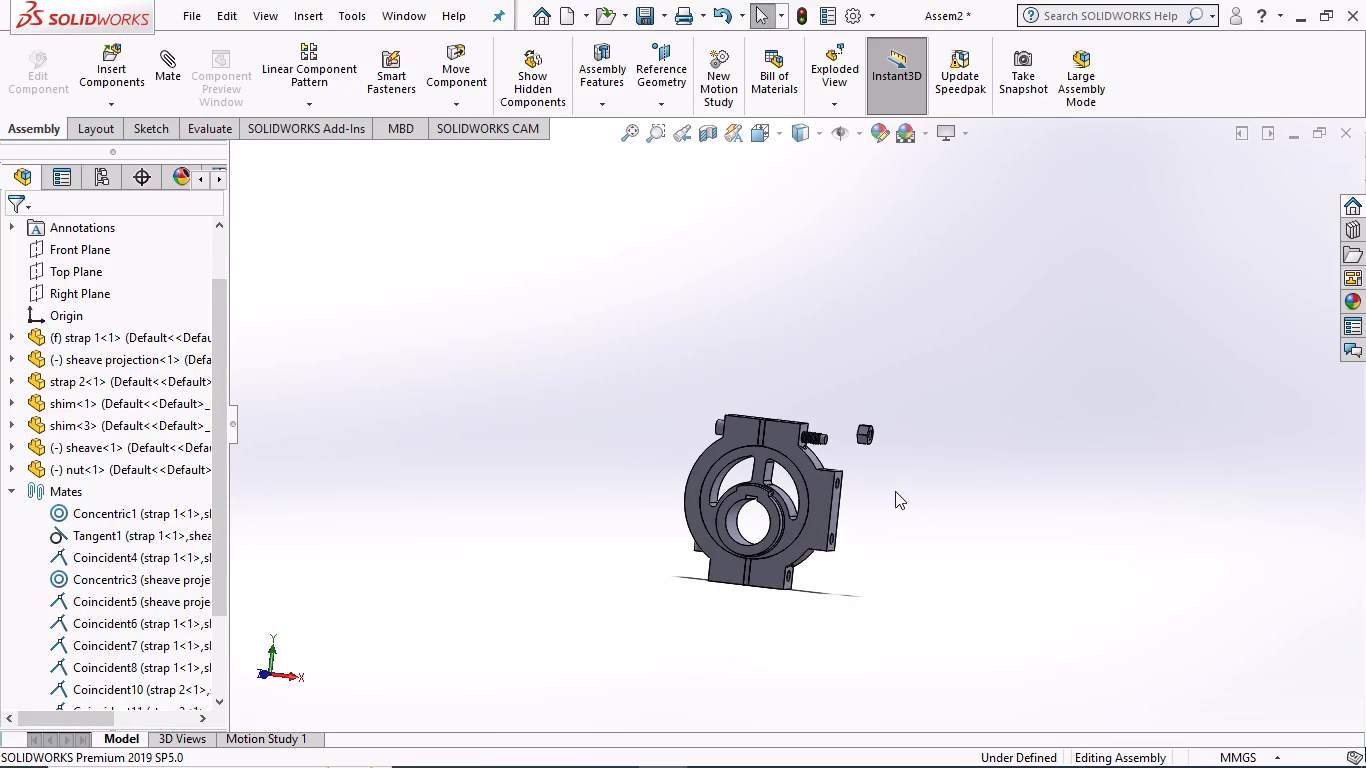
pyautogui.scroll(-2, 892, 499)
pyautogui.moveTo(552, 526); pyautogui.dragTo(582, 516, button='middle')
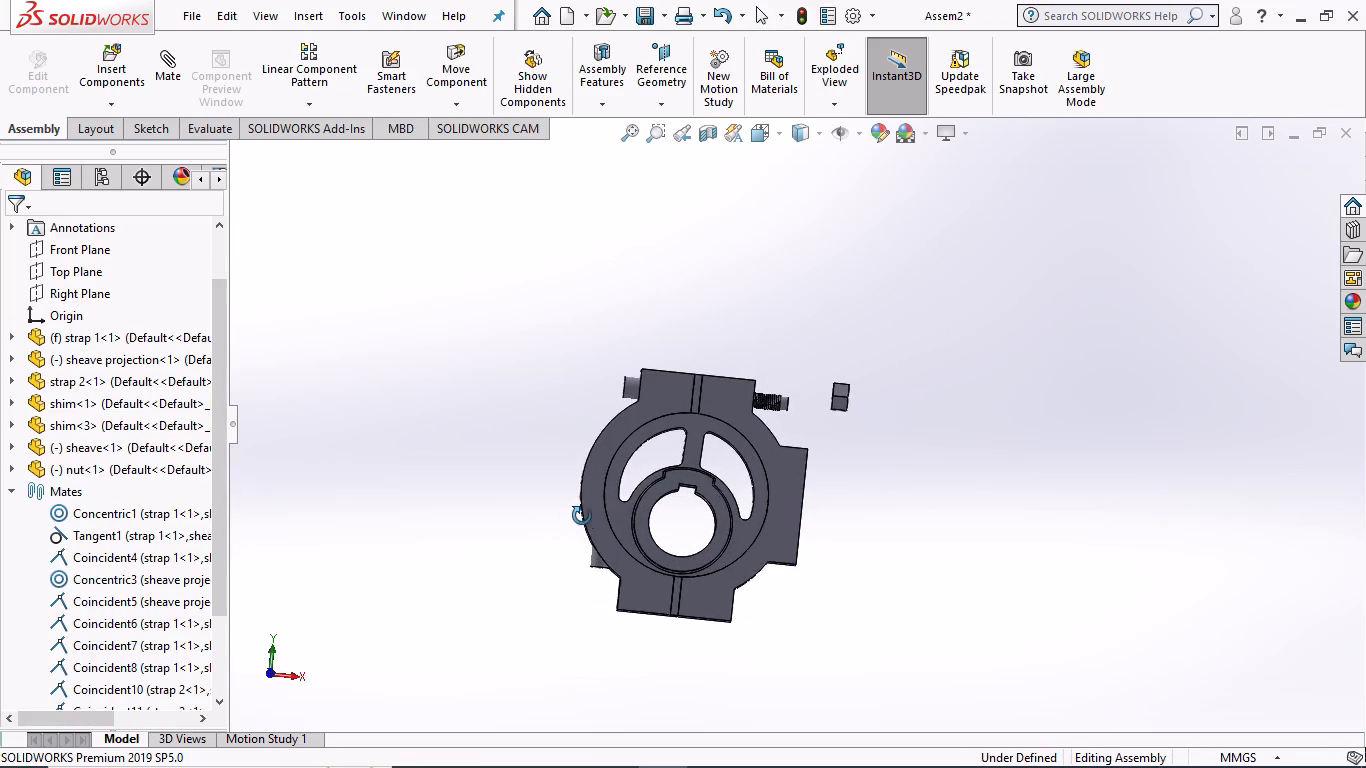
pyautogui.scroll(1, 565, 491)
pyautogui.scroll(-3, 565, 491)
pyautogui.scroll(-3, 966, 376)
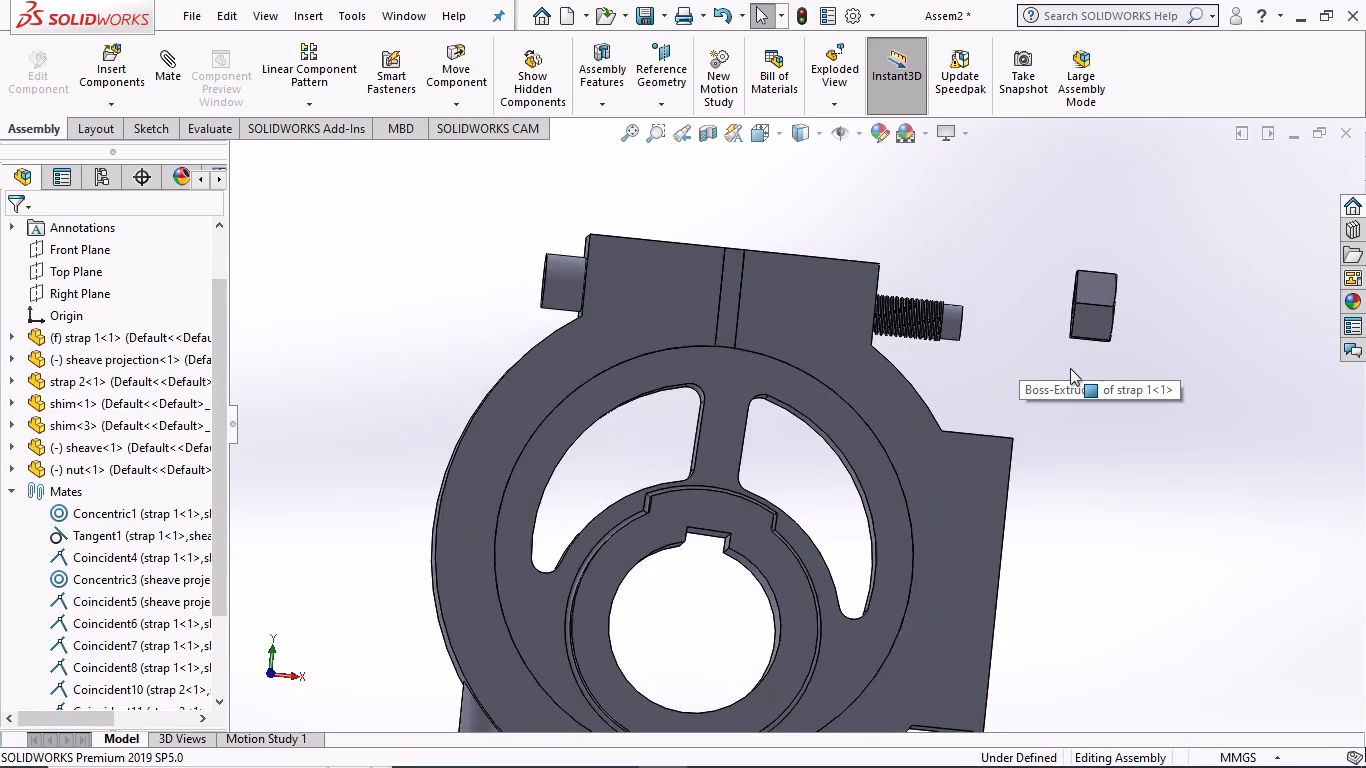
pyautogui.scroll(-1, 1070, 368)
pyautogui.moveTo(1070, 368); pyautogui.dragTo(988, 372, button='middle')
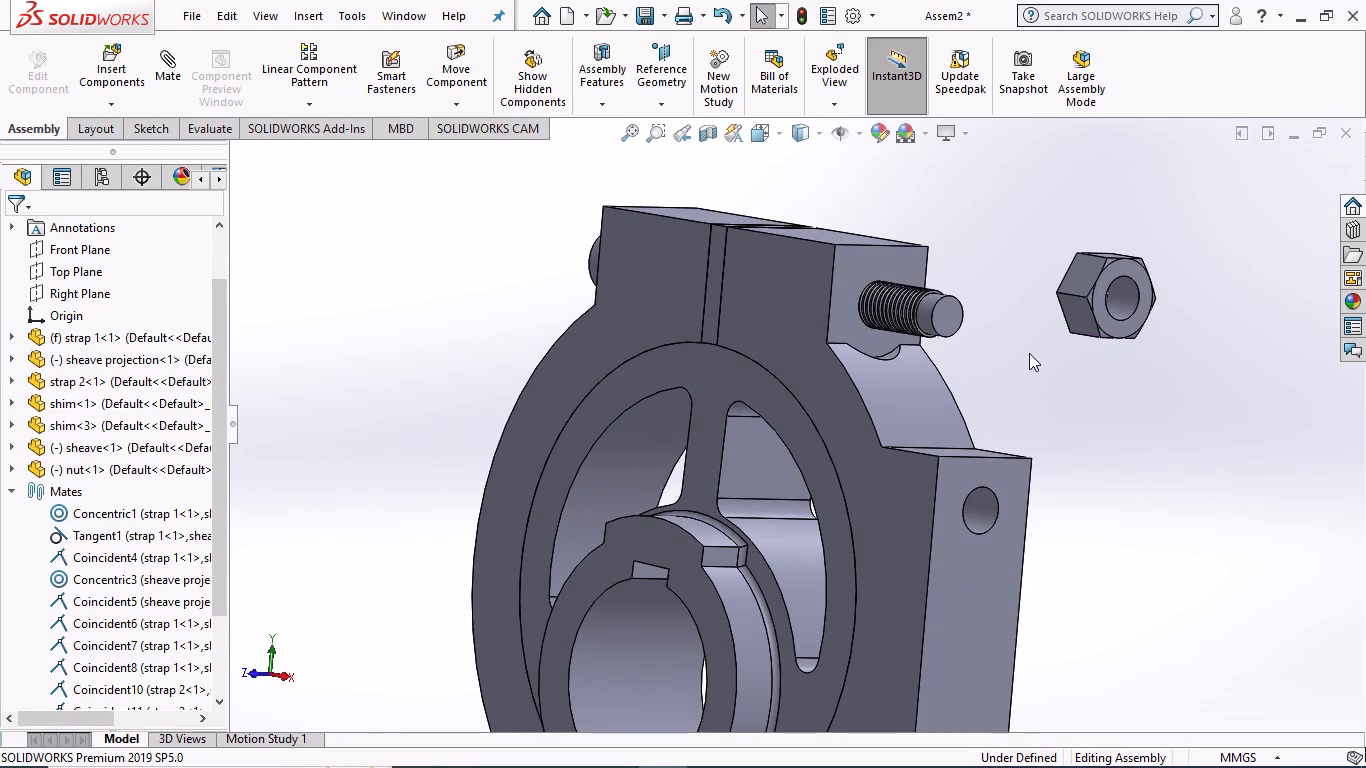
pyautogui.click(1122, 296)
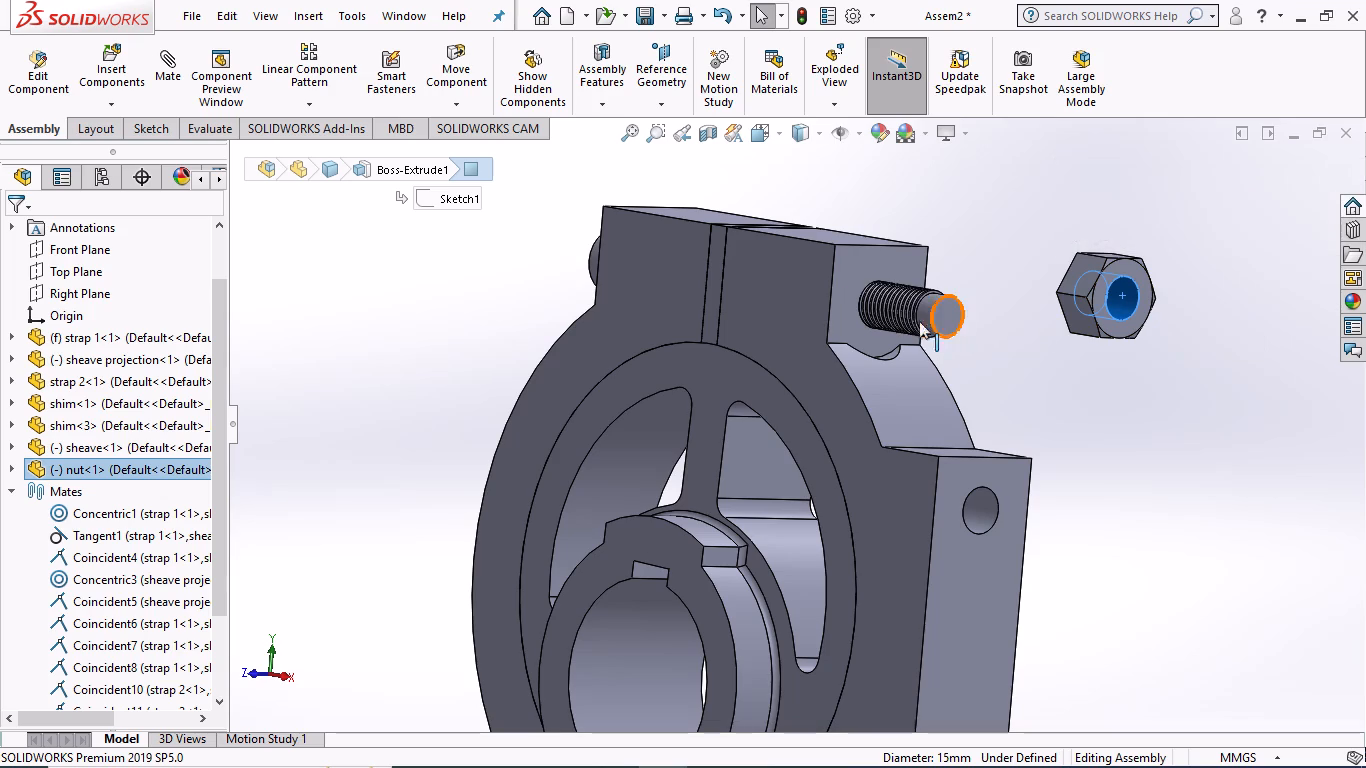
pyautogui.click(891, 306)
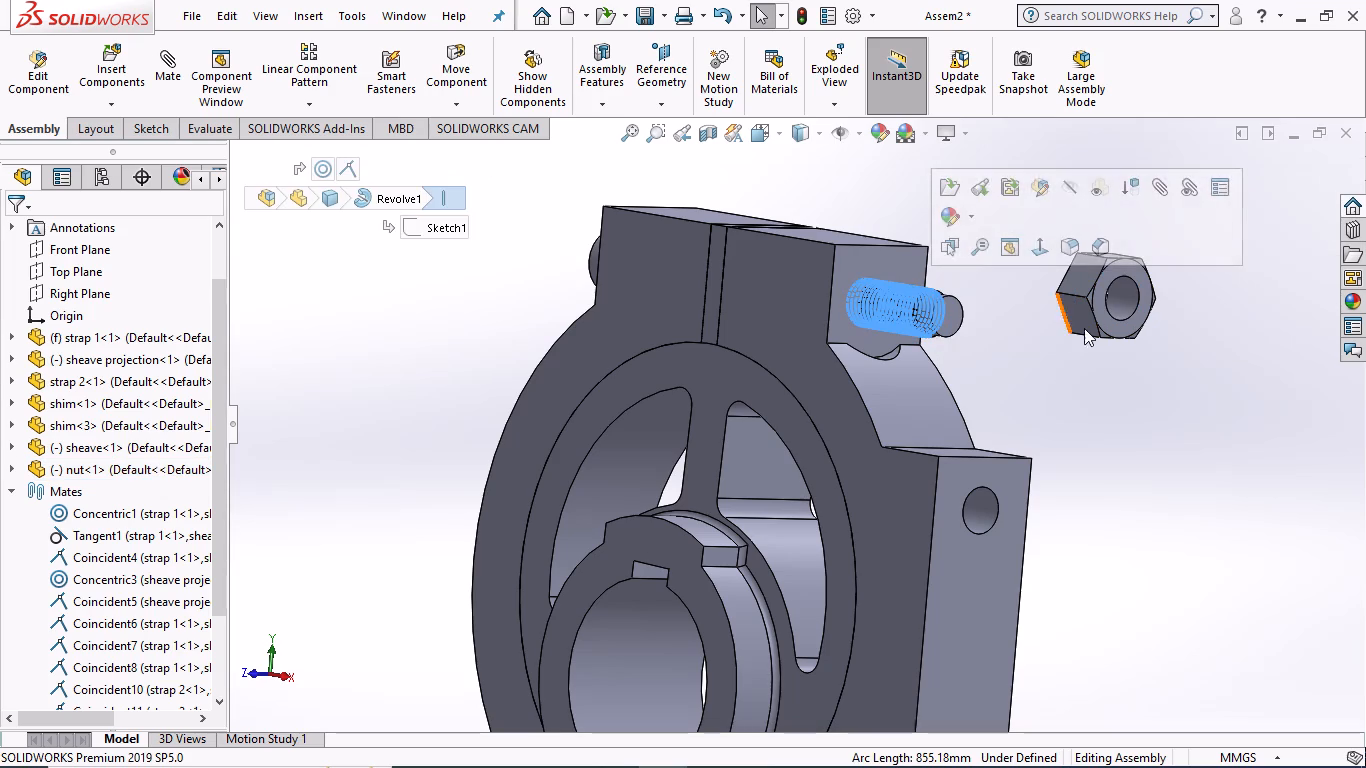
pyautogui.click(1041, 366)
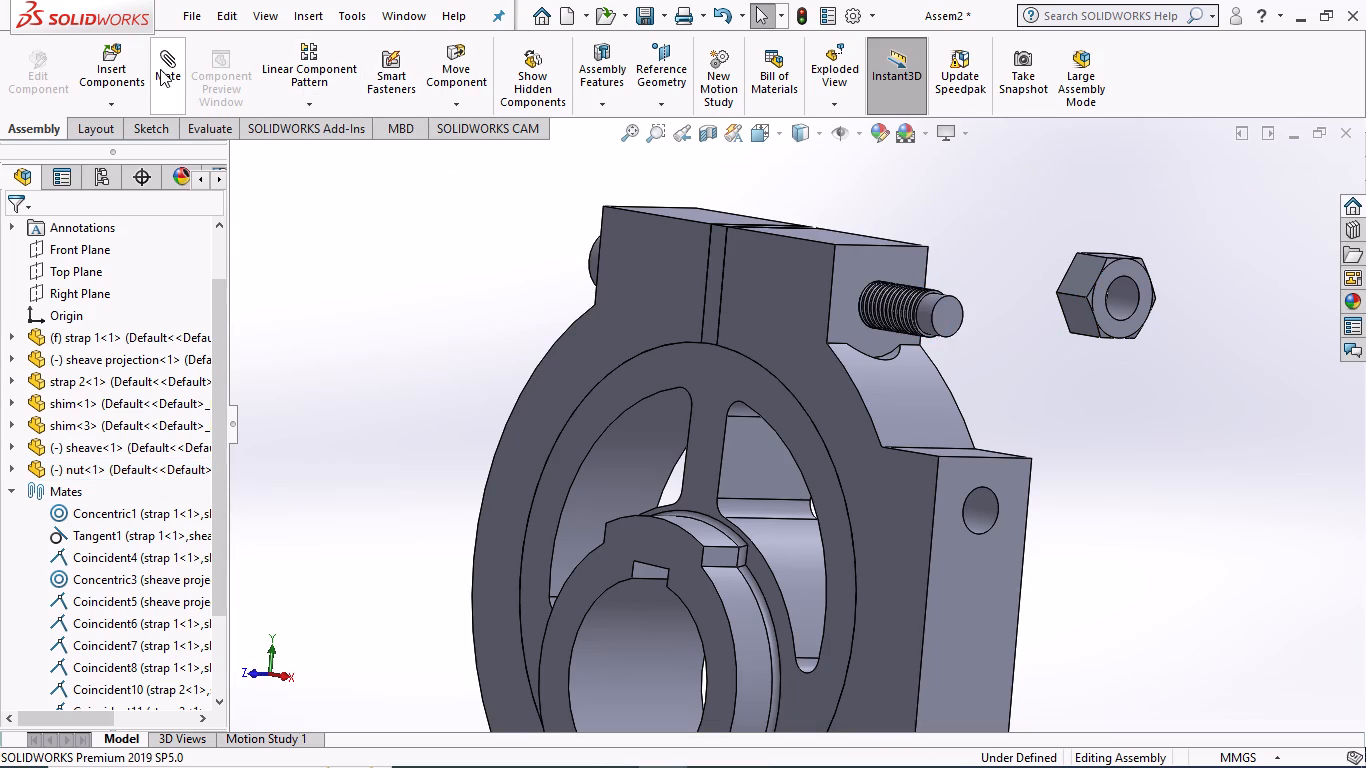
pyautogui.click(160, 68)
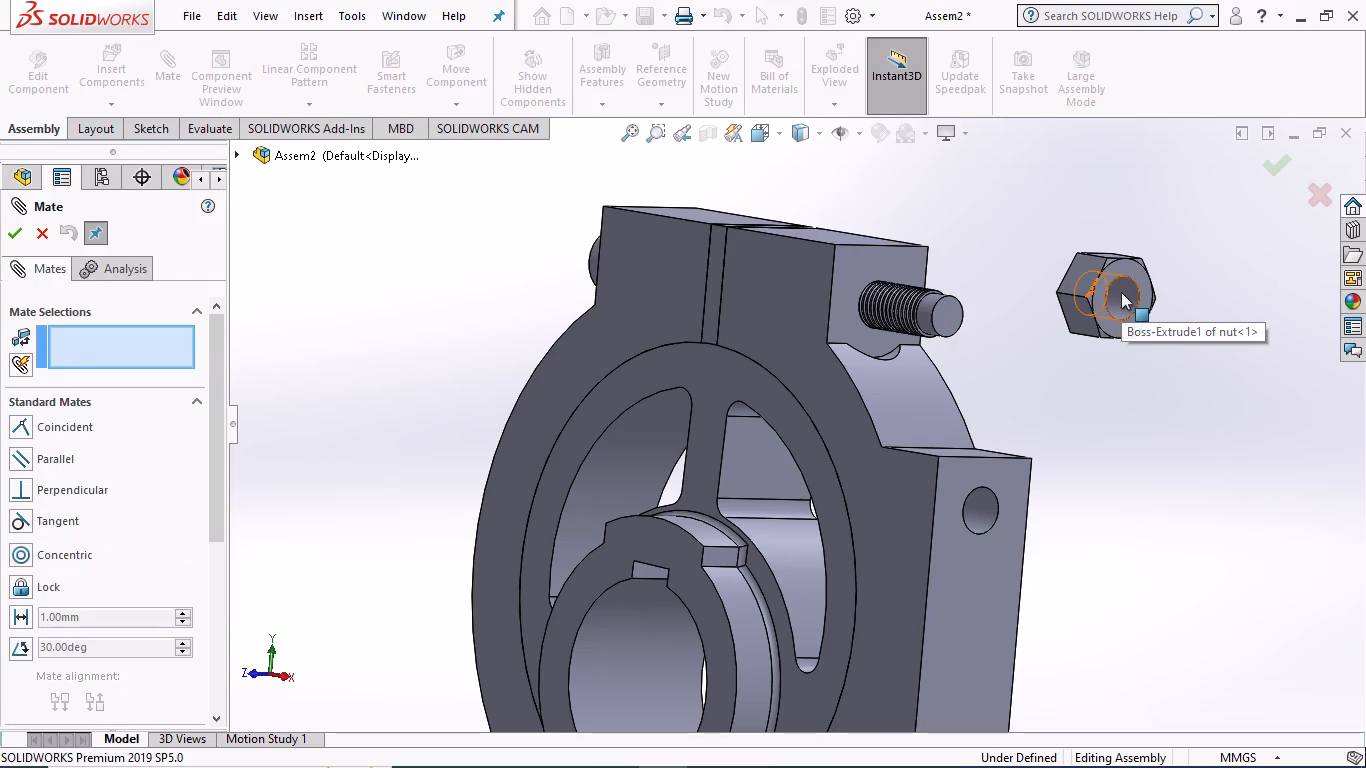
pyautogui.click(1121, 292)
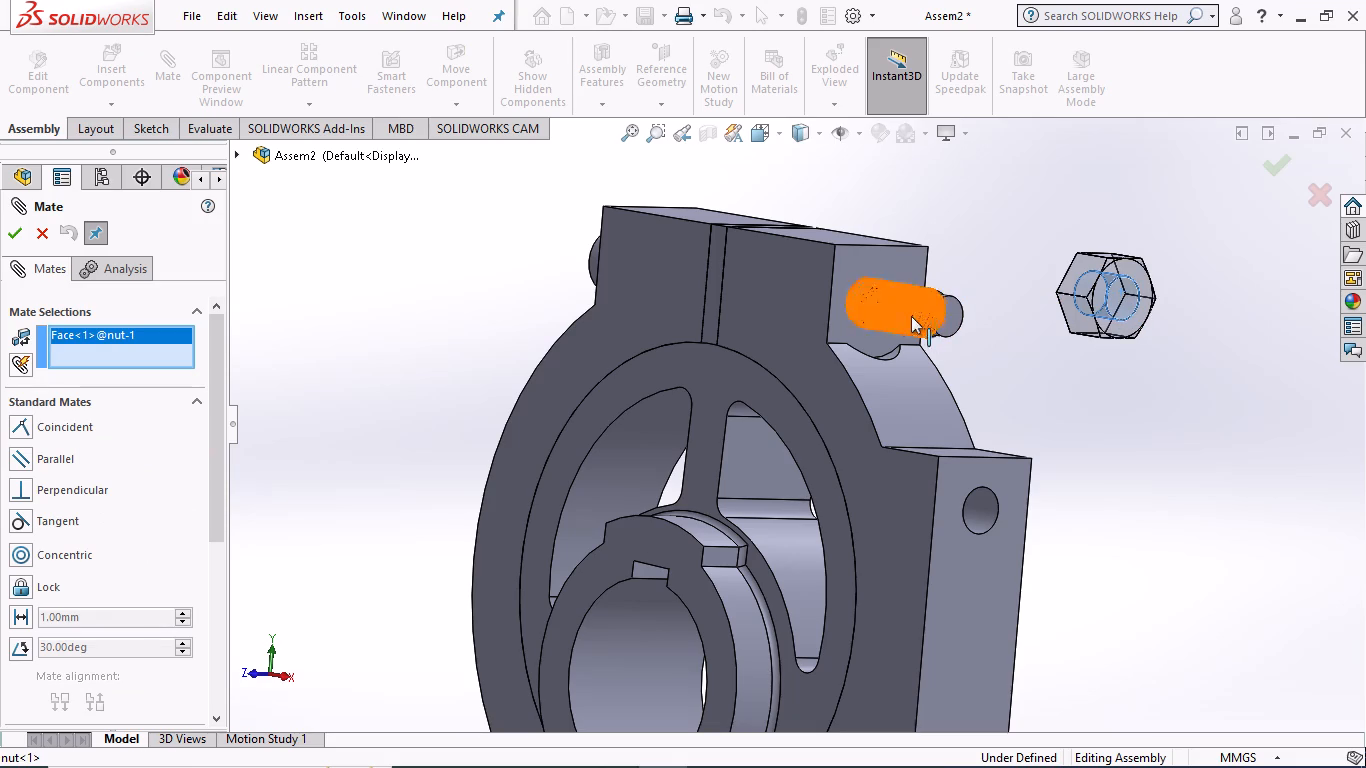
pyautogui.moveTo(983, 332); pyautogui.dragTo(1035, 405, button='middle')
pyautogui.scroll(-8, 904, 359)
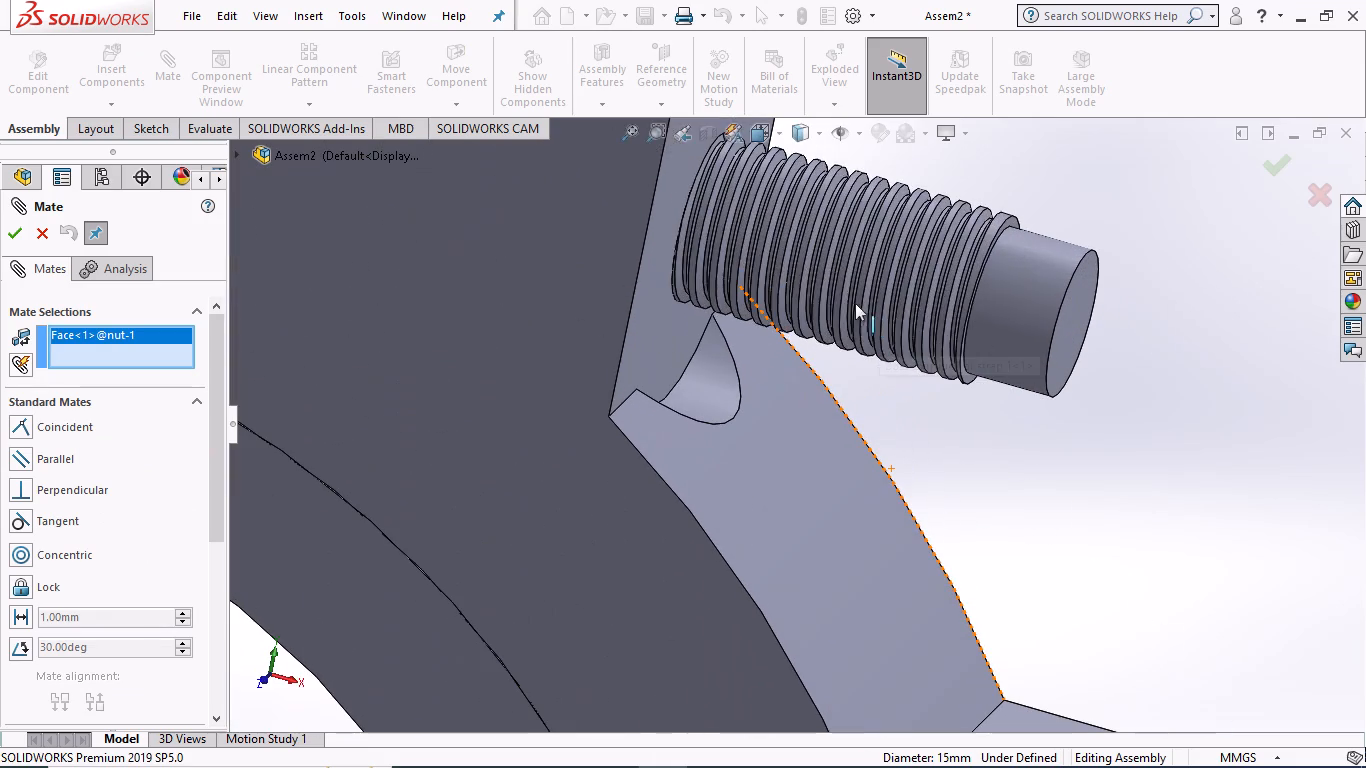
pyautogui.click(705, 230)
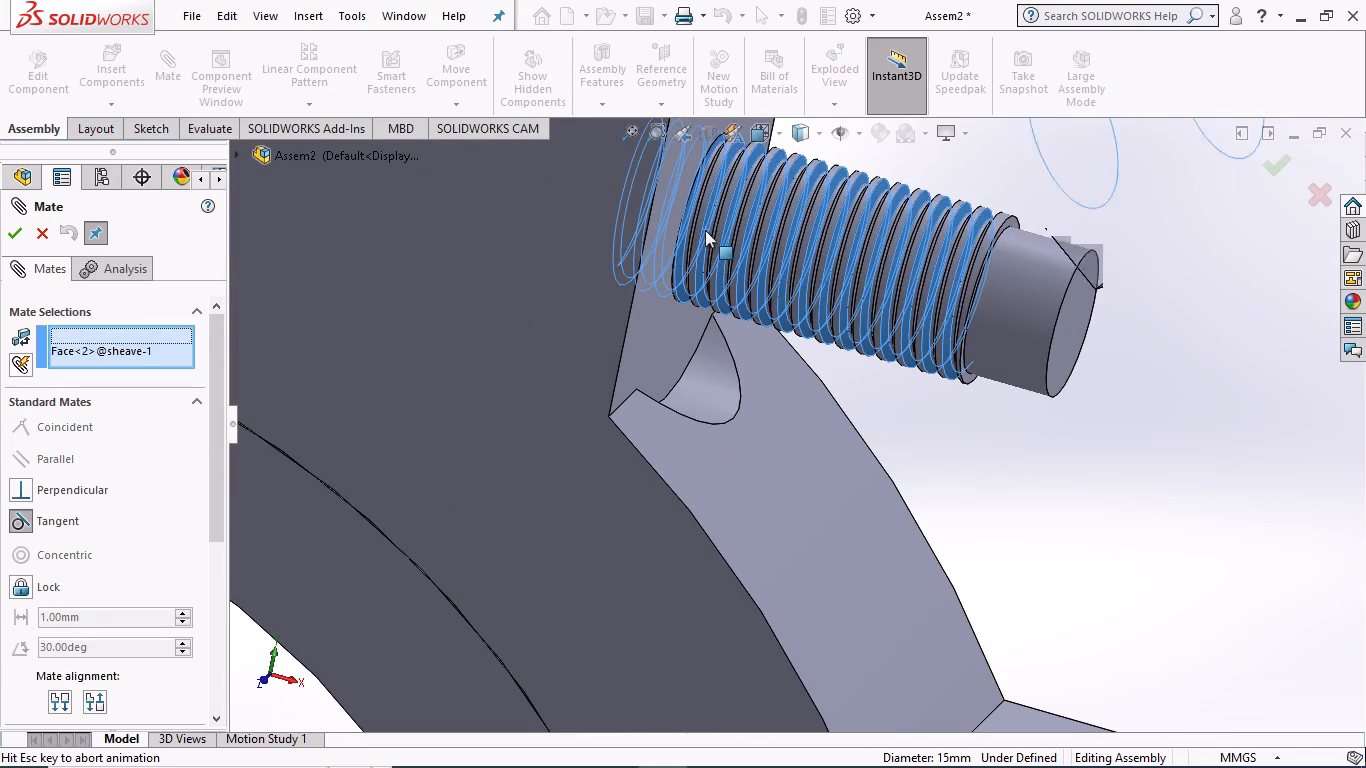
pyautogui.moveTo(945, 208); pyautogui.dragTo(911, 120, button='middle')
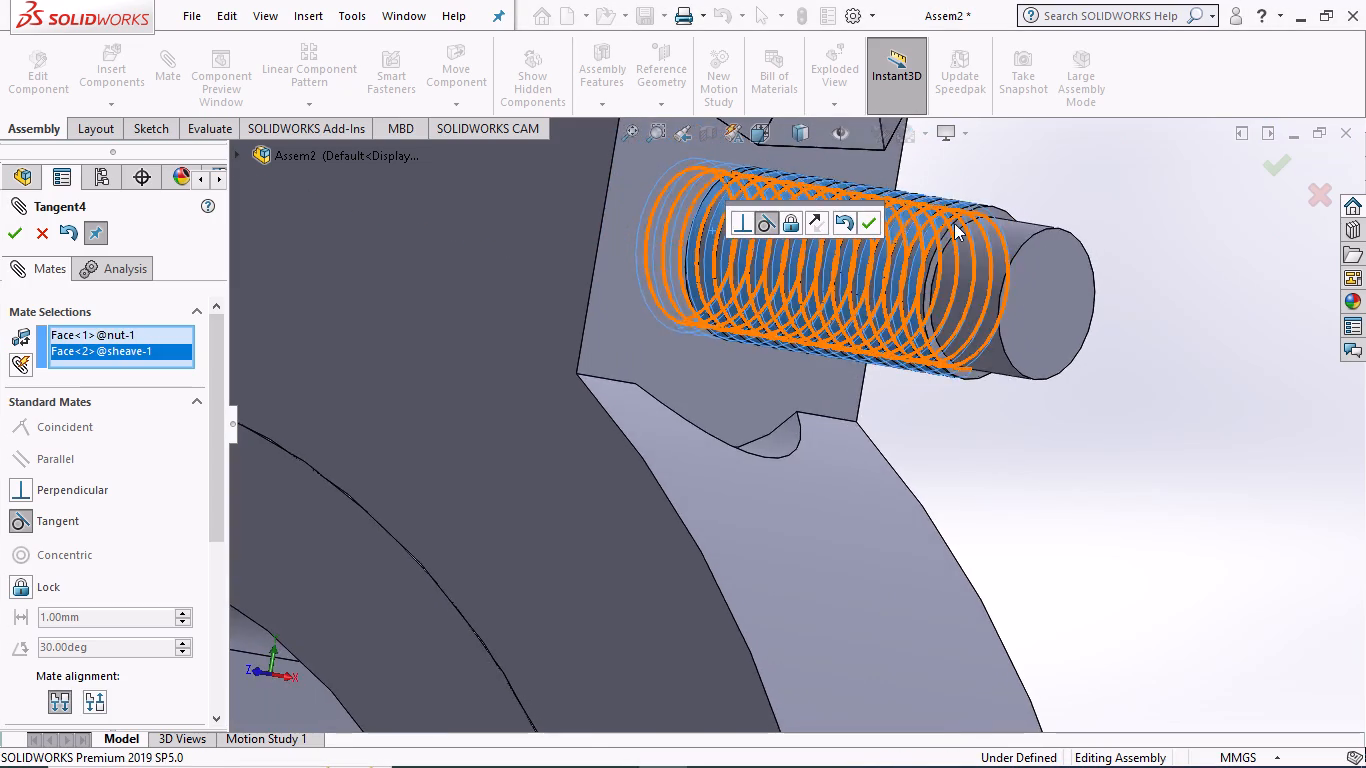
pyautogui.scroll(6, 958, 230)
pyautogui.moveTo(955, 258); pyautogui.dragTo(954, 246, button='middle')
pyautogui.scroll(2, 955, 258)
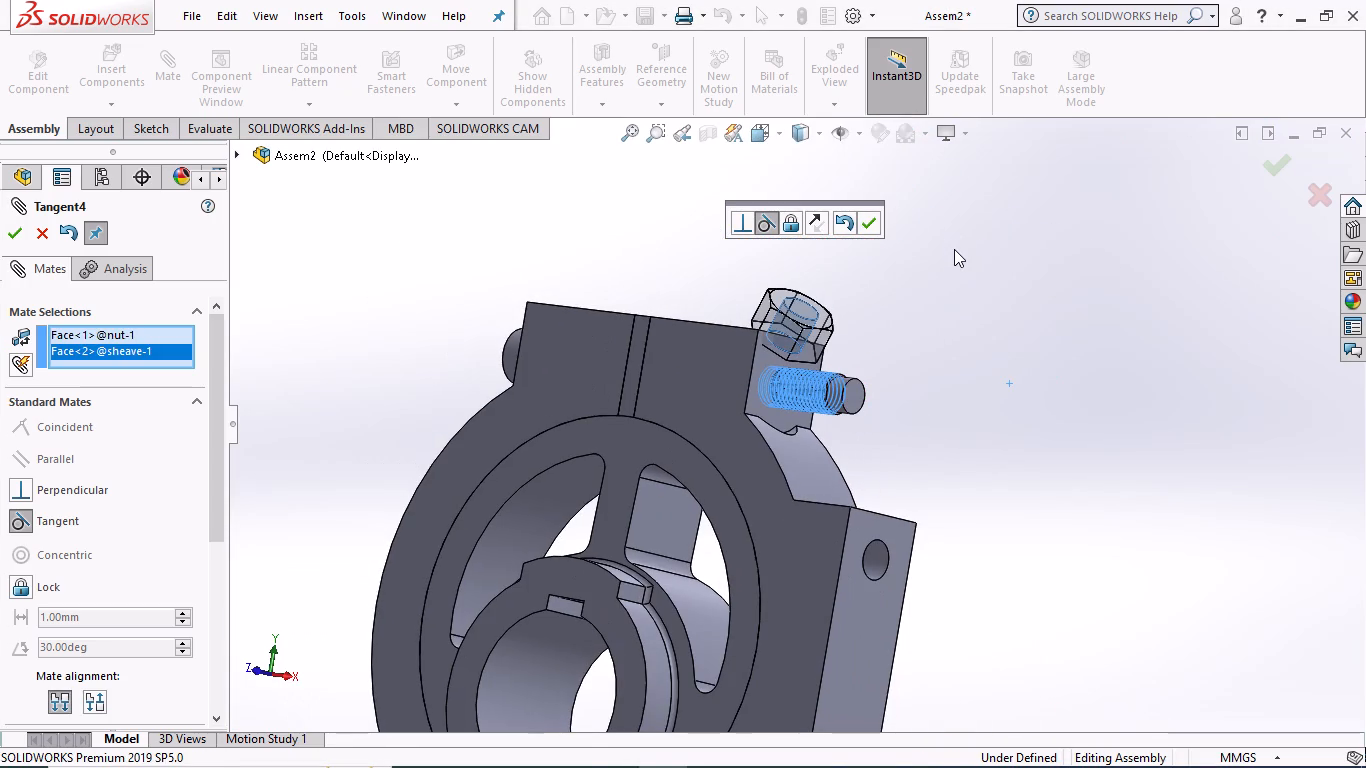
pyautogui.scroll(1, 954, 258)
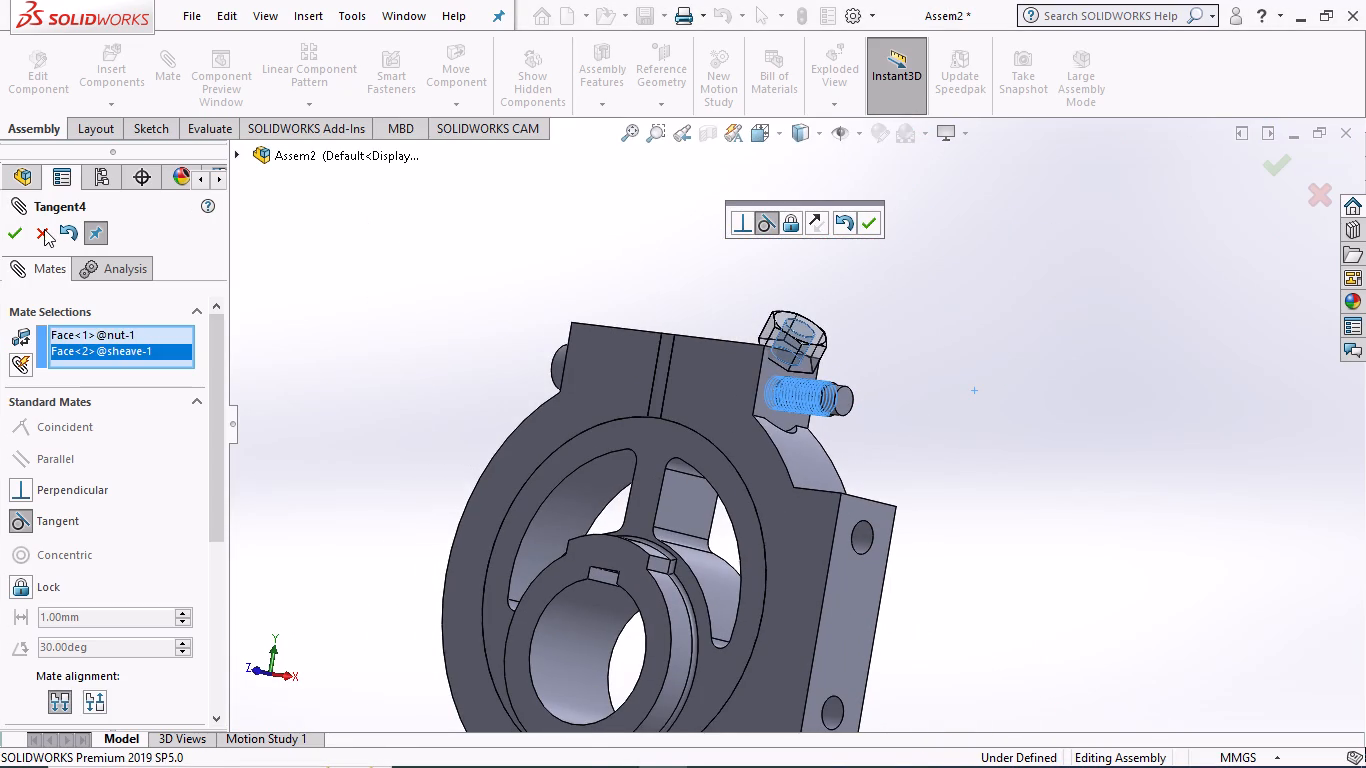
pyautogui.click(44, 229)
# Add a concentric mate between the nut's bore and the plain cylindrical tip of the sheave bolt.
pyautogui.scroll(6, 671, 282)
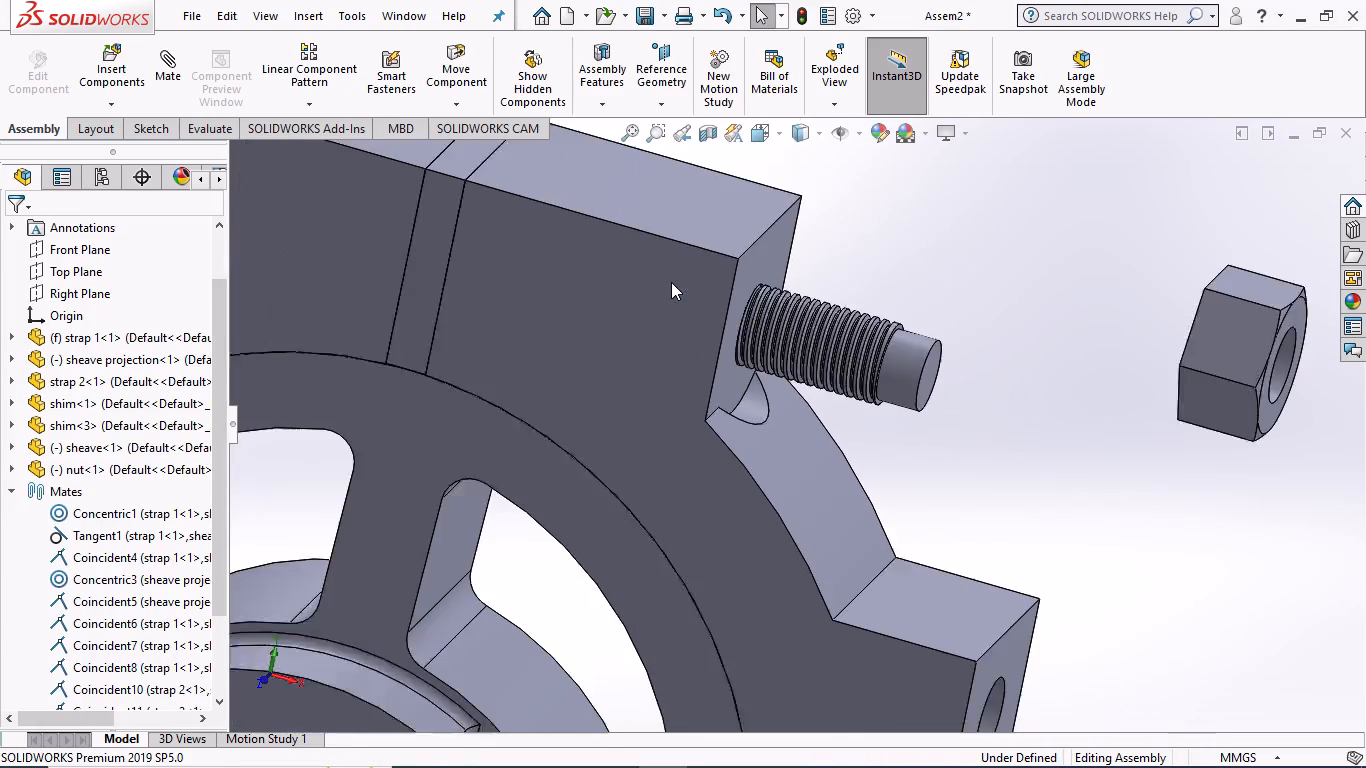
pyautogui.scroll(1, 671, 282)
pyautogui.scroll(1, 893, 289)
pyautogui.moveTo(893, 289); pyautogui.dragTo(941, 248, button='middle')
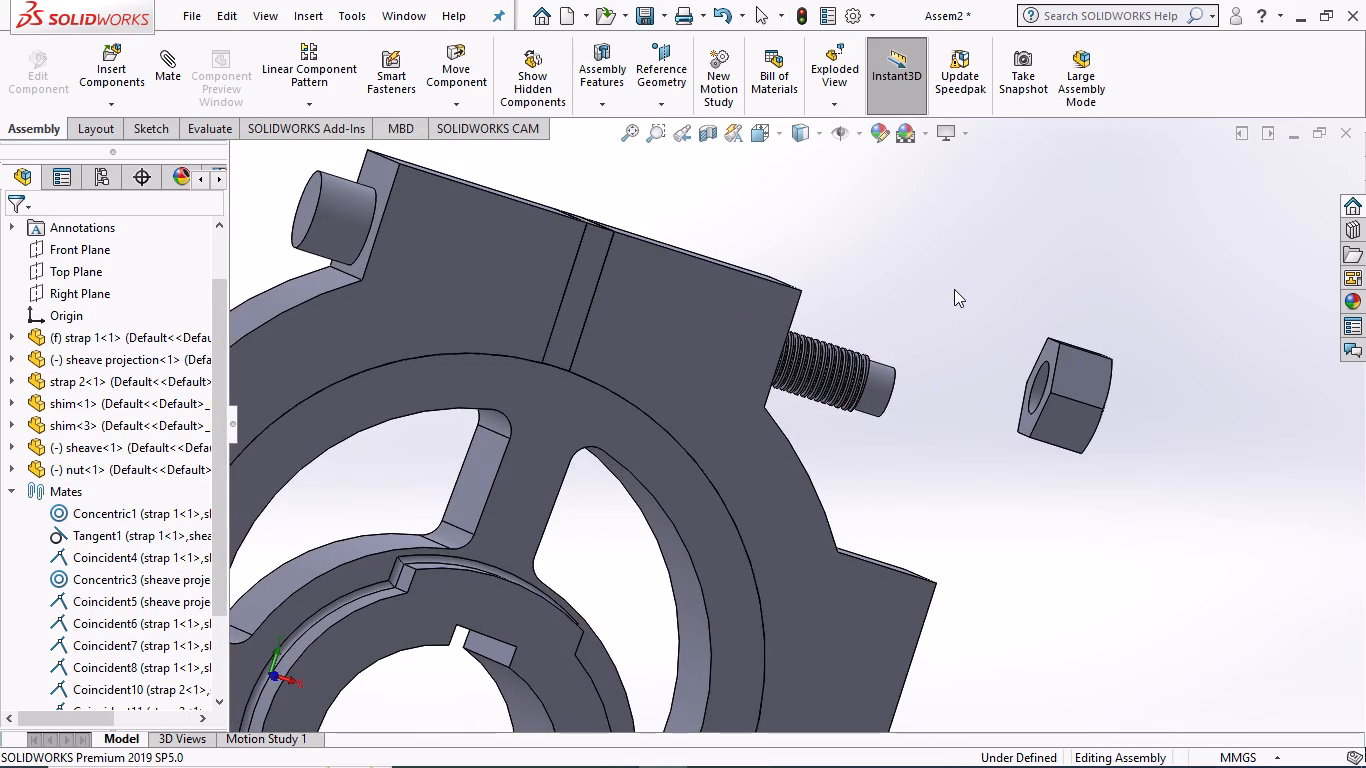
pyautogui.moveTo(955, 296); pyautogui.dragTo(958, 275, button='middle')
pyautogui.middleClick(959, 280)
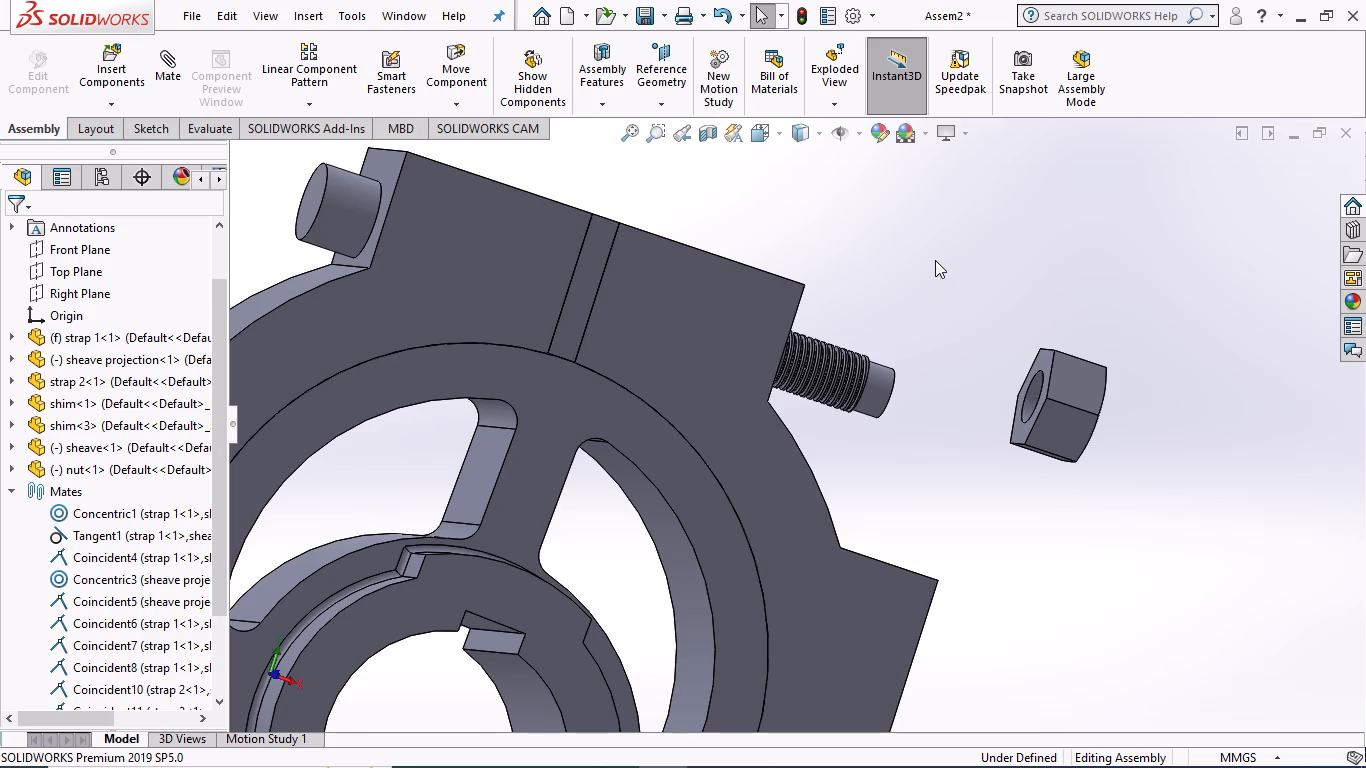
pyautogui.click(1028, 407)
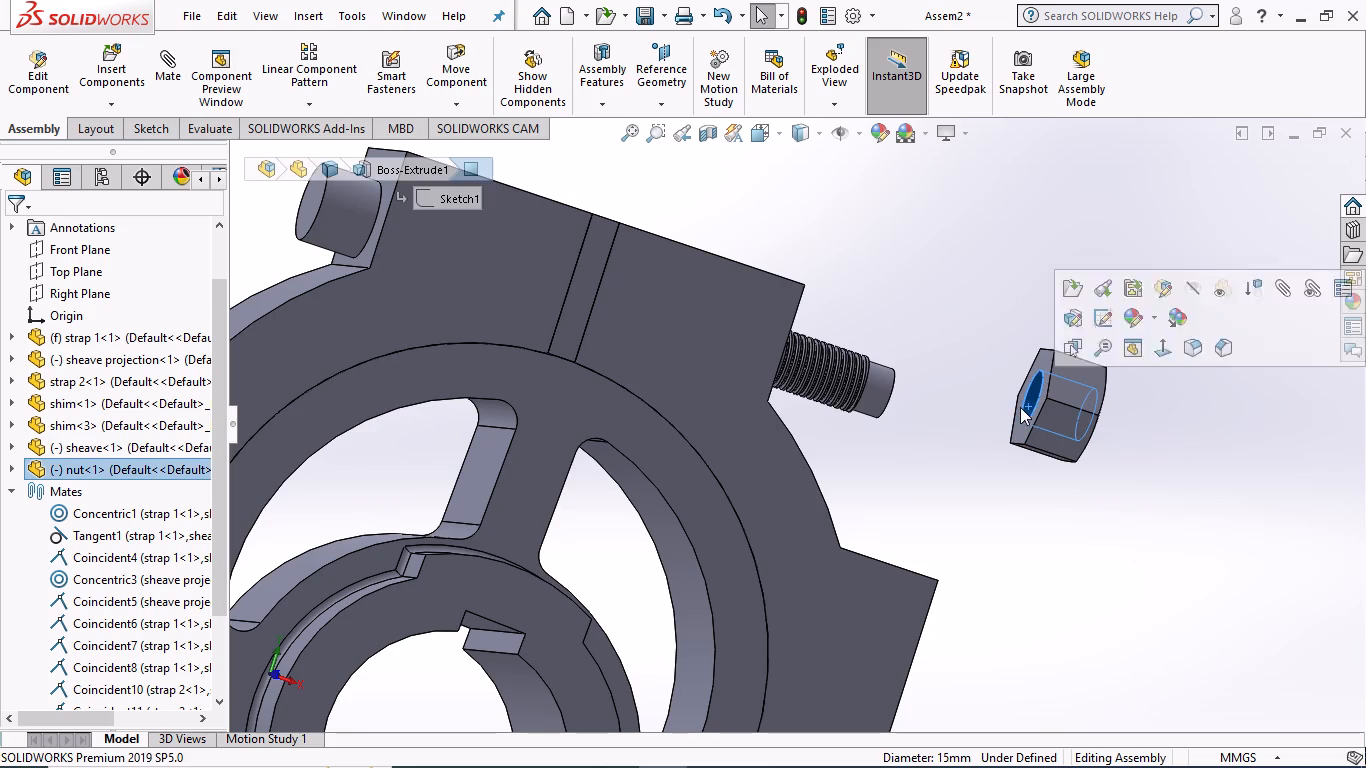
pyautogui.click(885, 401)
pyautogui.click(930, 397)
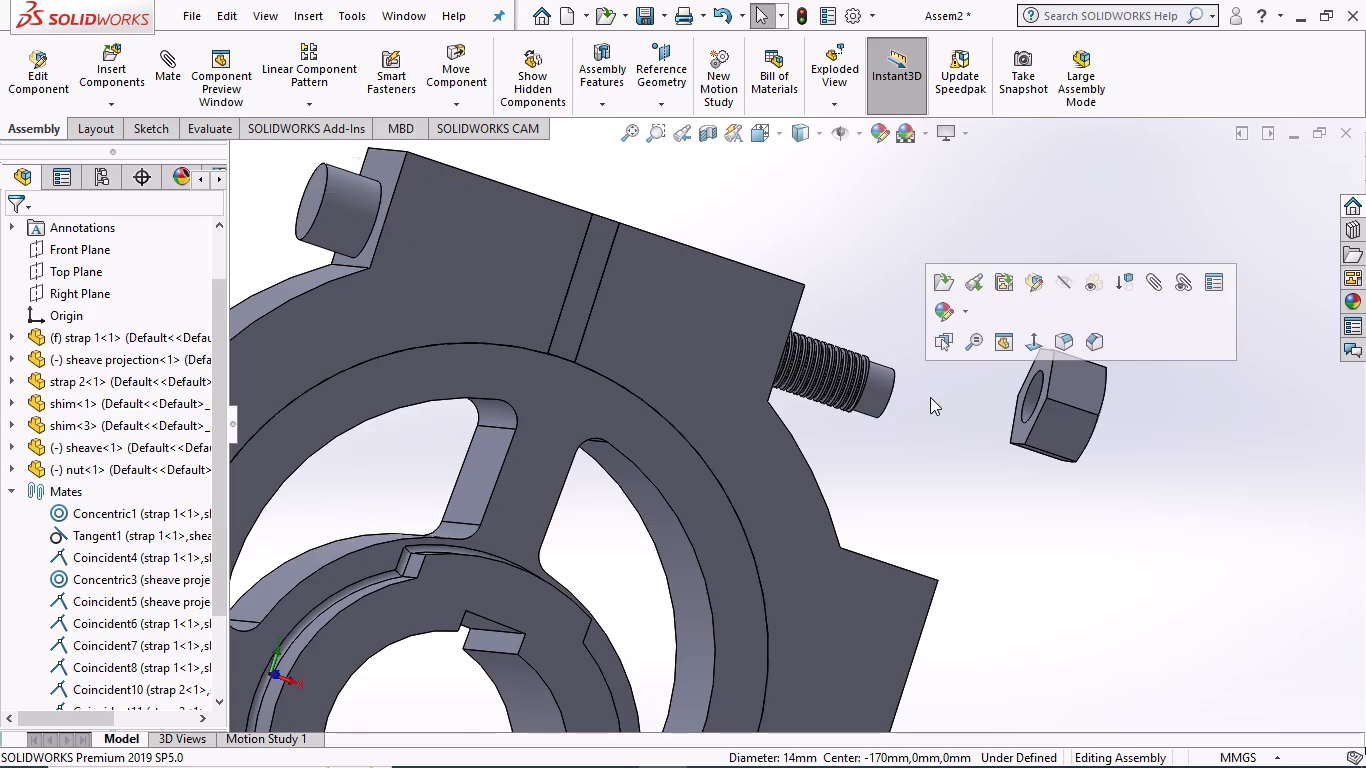
pyautogui.click(161, 51)
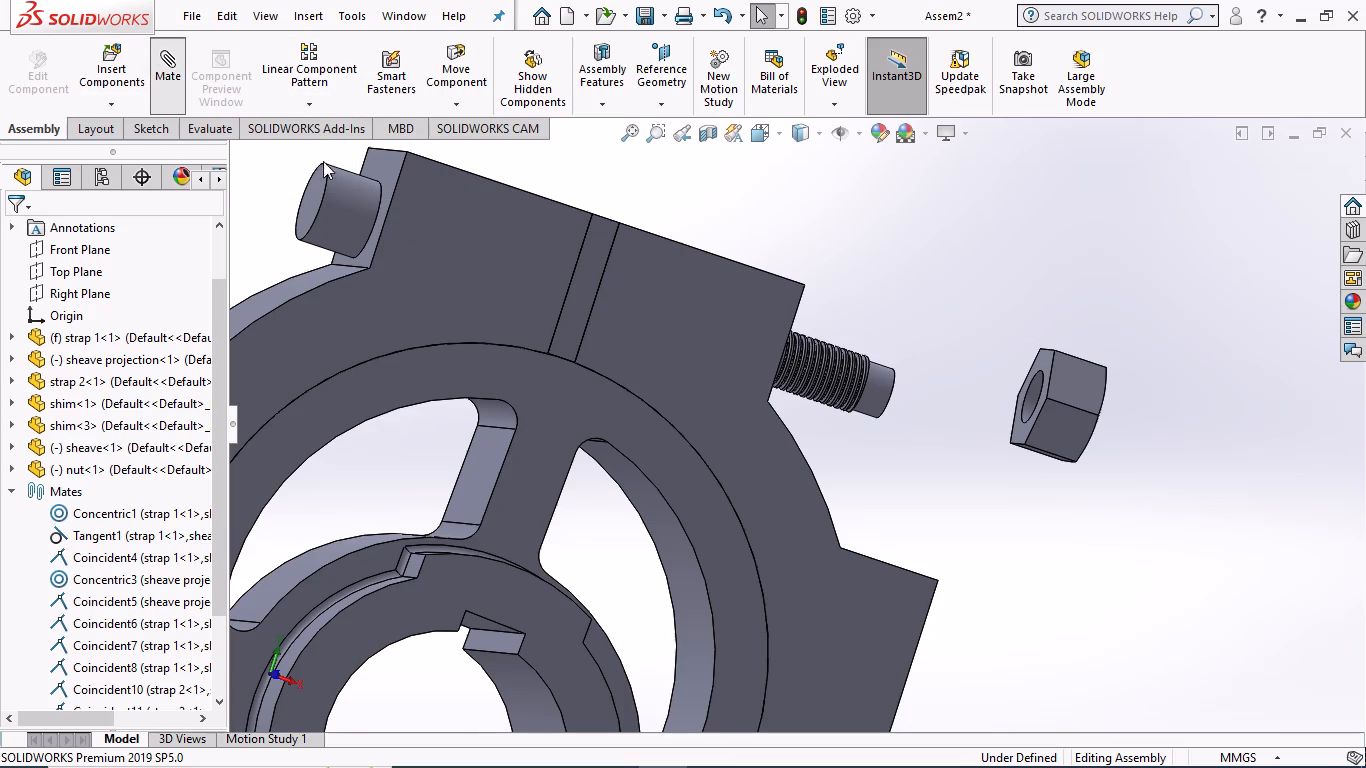
pyautogui.click(1033, 390)
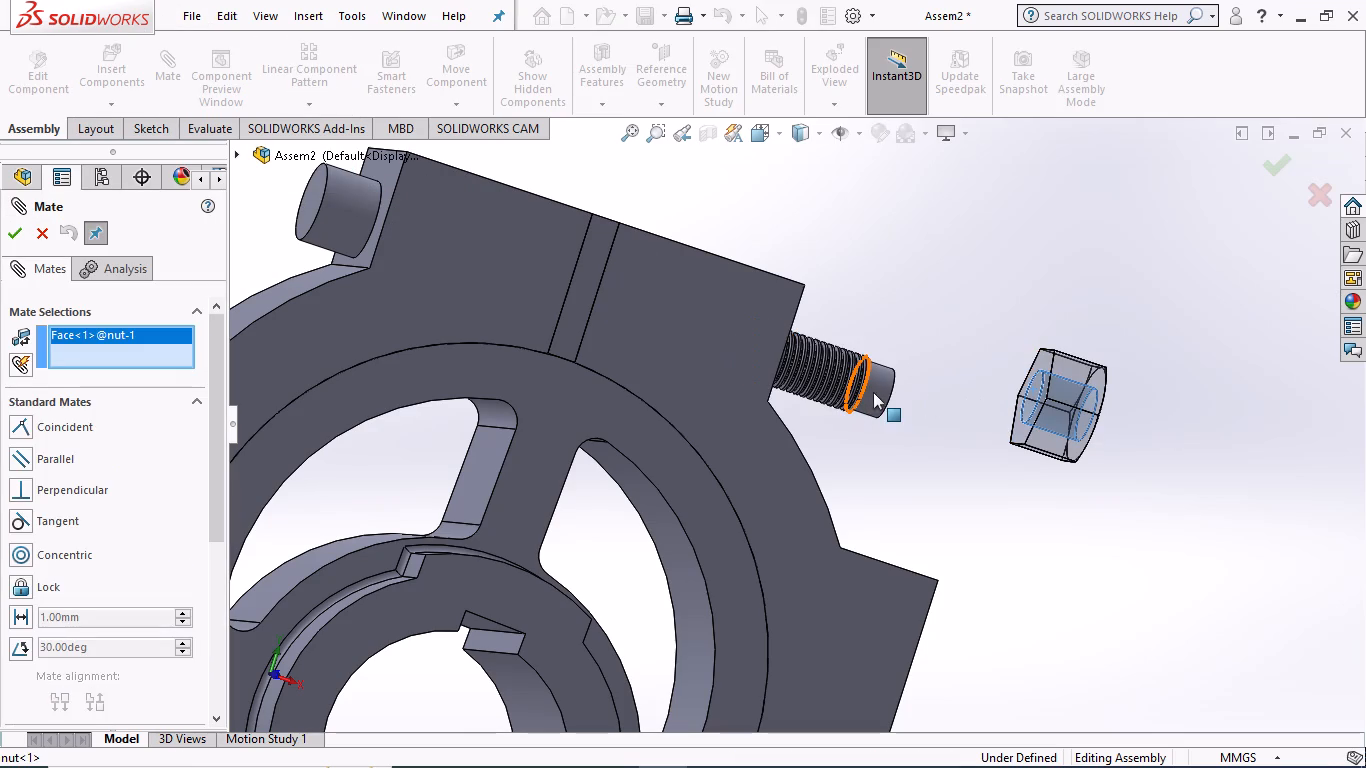
pyautogui.click(876, 390)
pyautogui.moveTo(987, 481); pyautogui.dragTo(958, 456, button='middle')
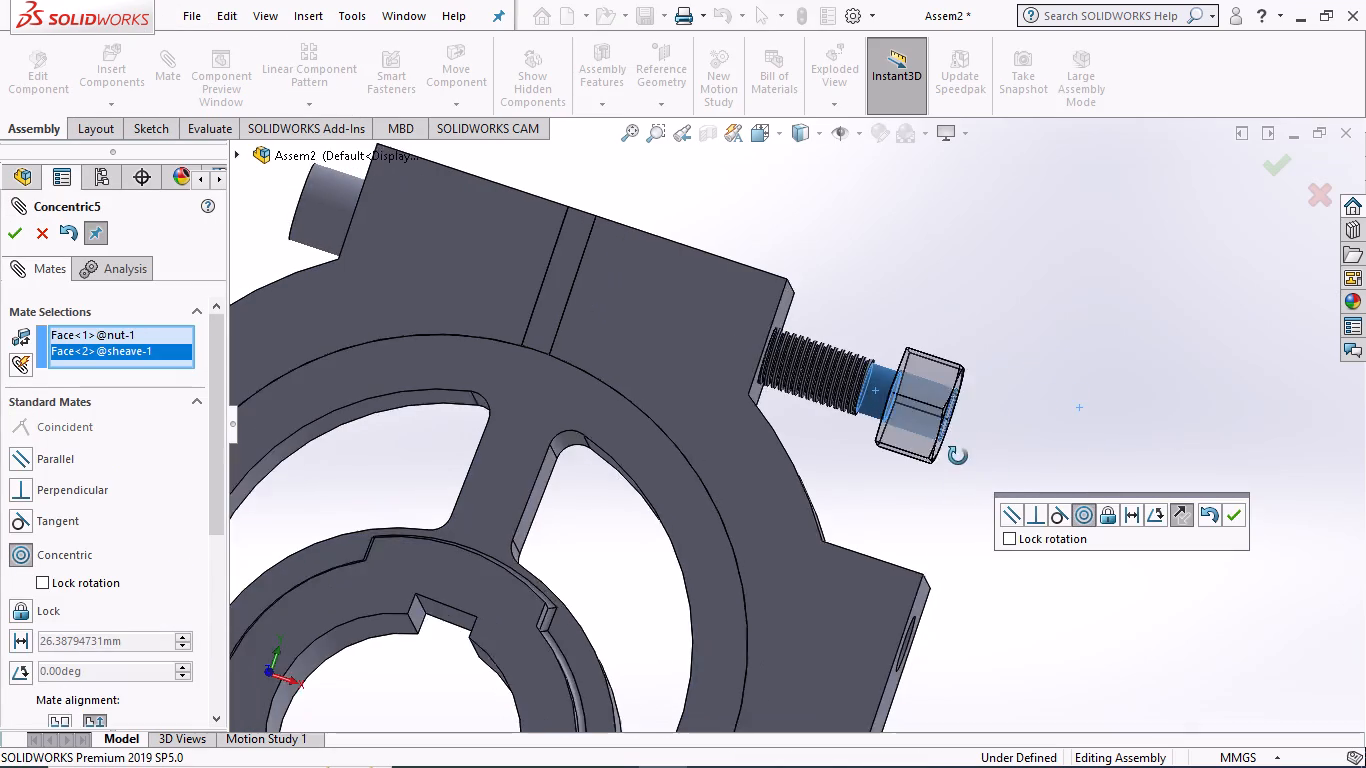
pyautogui.moveTo(958, 456); pyautogui.dragTo(1017, 448, button='middle')
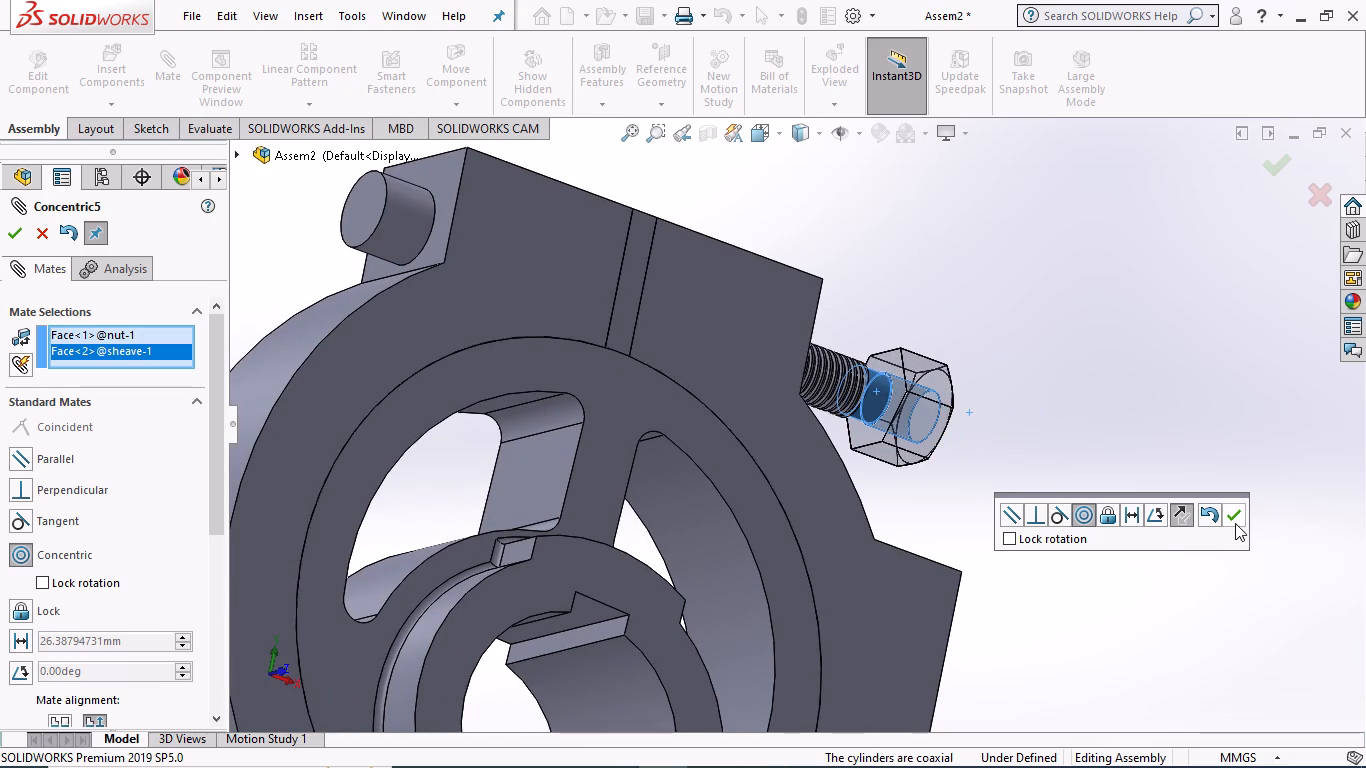
pyautogui.click(1234, 521)
# Add a coincident mate seating the nut's inner end face against the outer face of strap 1's upper lug.
pyautogui.click(900, 381)
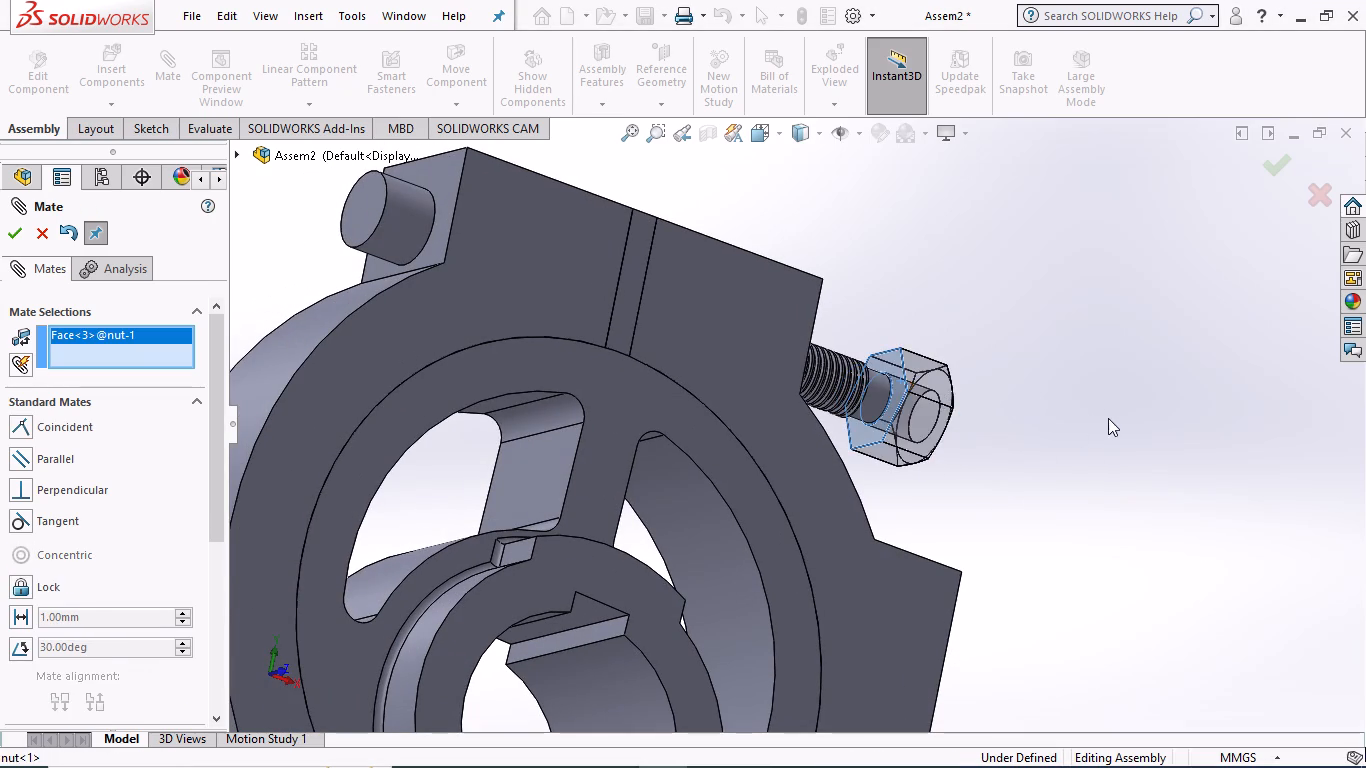
pyautogui.moveTo(1118, 420); pyautogui.dragTo(966, 396, button='middle')
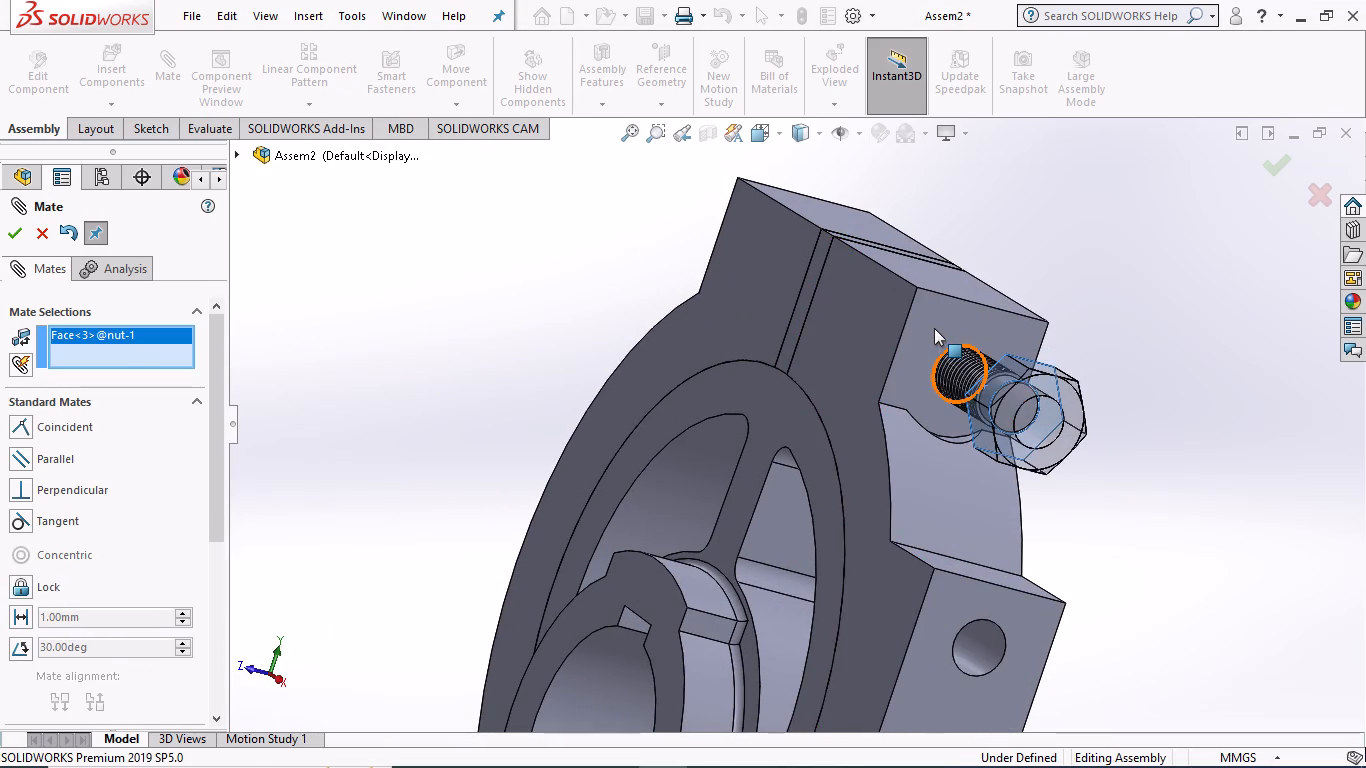
pyautogui.click(934, 328)
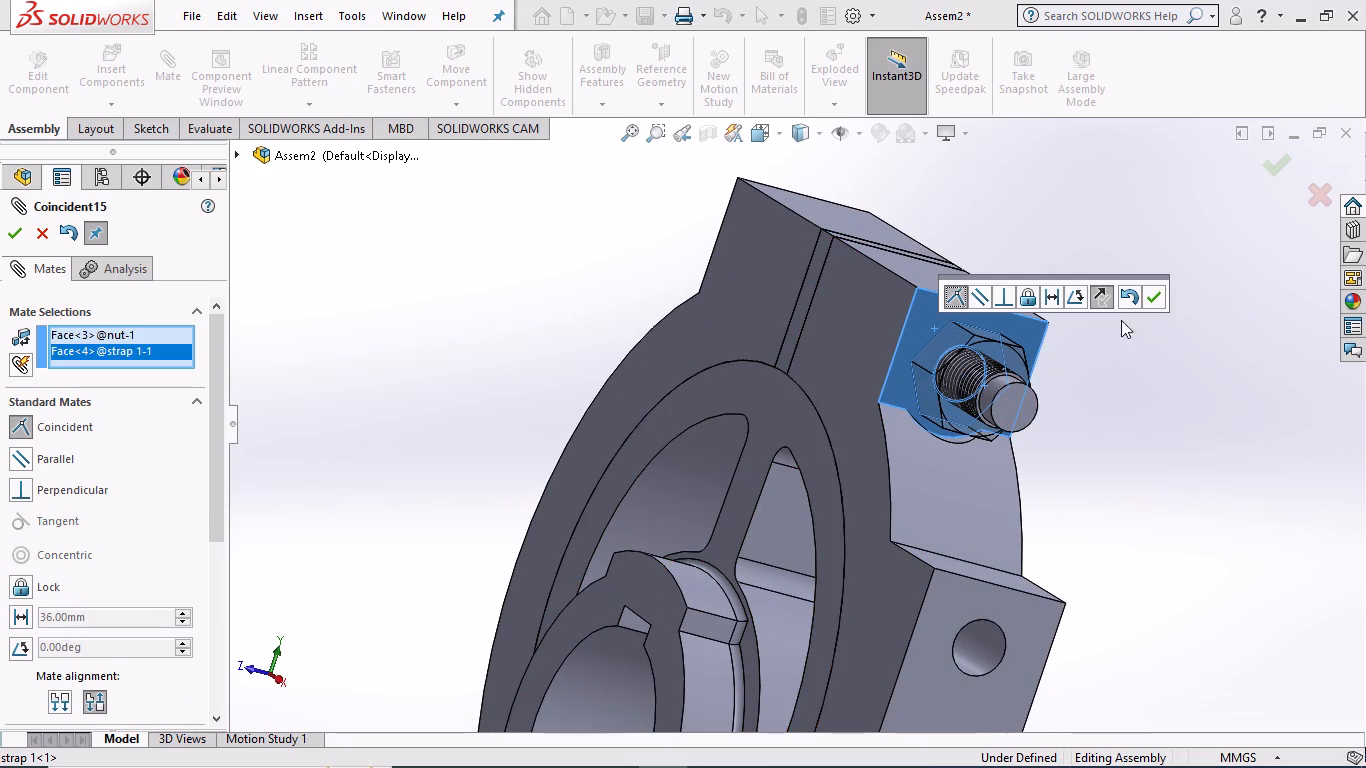
pyautogui.click(1152, 298)
# Try turning the seated nut about the sheave bolt to check its remaining freedom of rotation.
pyautogui.moveTo(1137, 366); pyautogui.dragTo(1114, 324, button='middle')
pyautogui.scroll(1, 1114, 324)
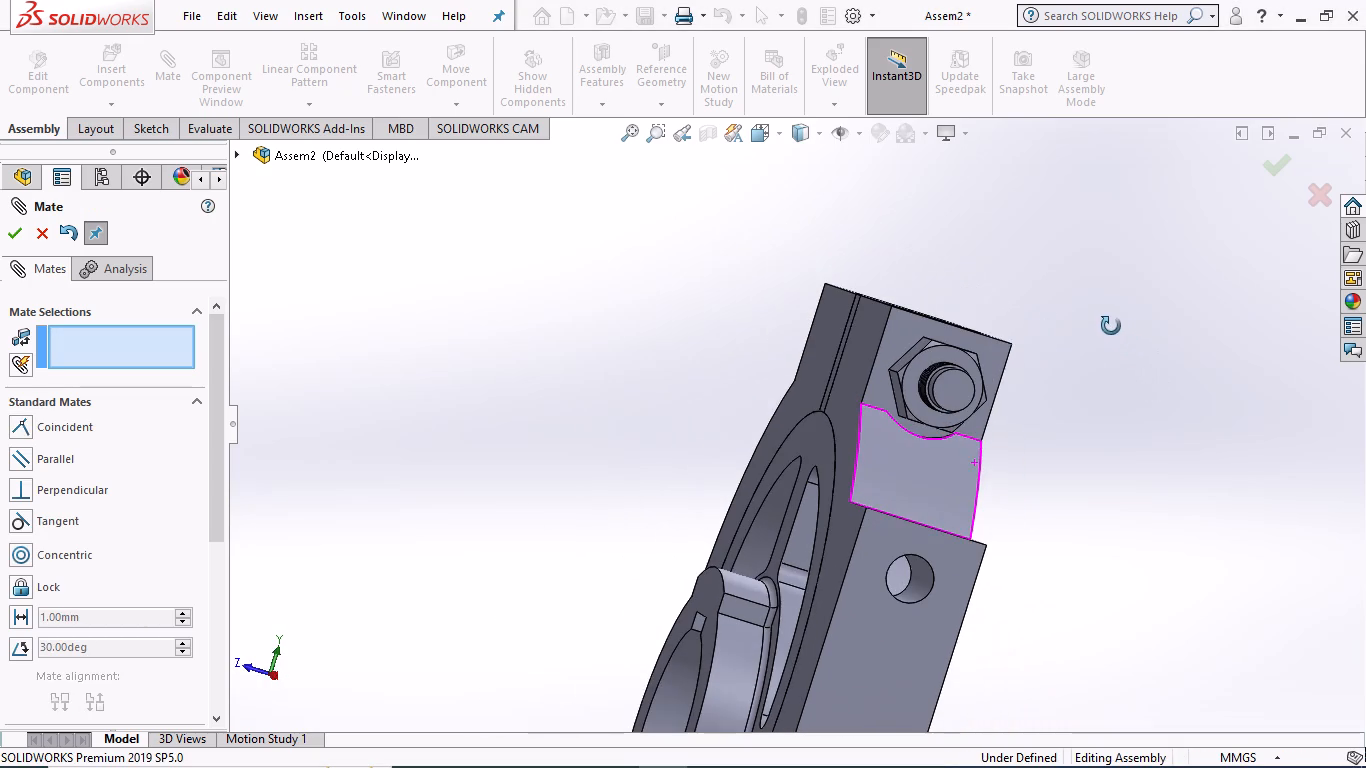
pyautogui.moveTo(1059, 463); pyautogui.dragTo(1125, 437, button='middle')
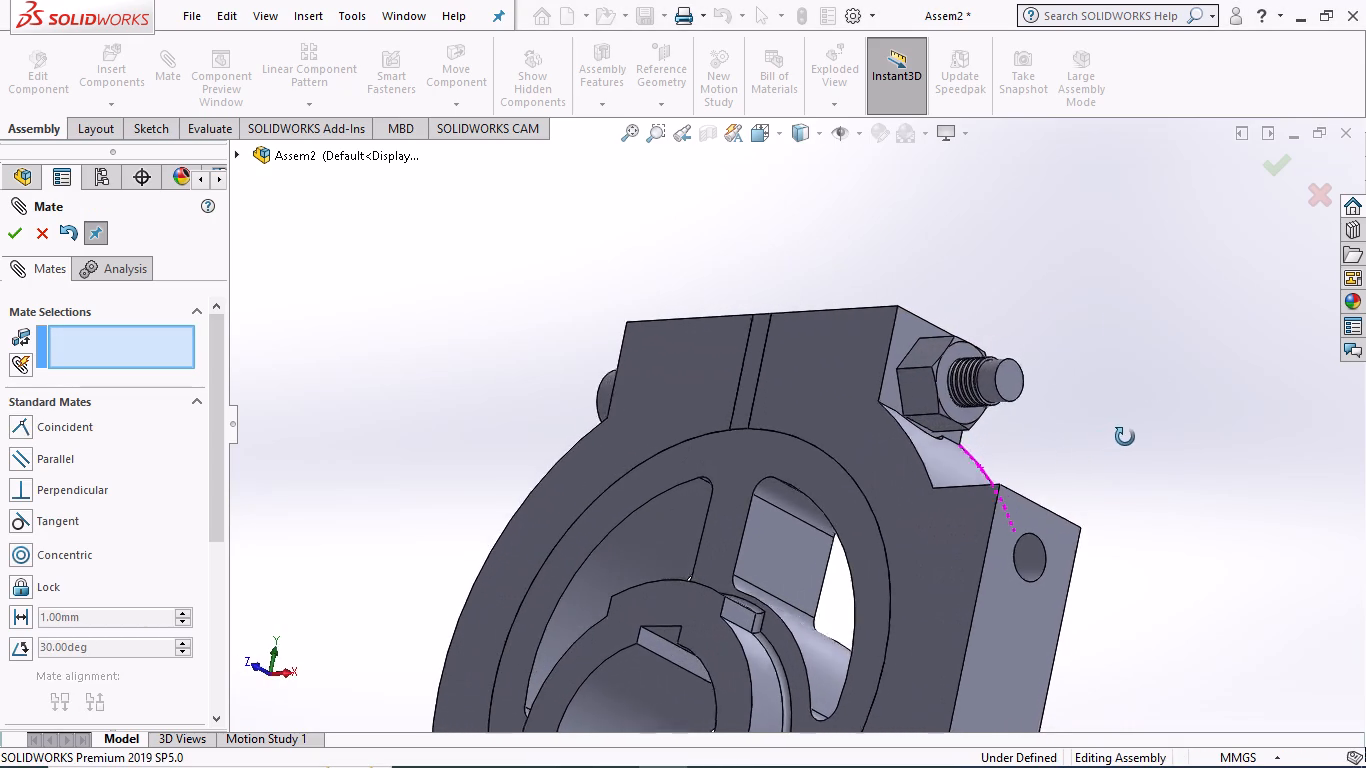
pyautogui.moveTo(1125, 437); pyautogui.dragTo(1129, 436, button='middle')
pyautogui.moveTo(929, 361); pyautogui.dragTo(945, 360)
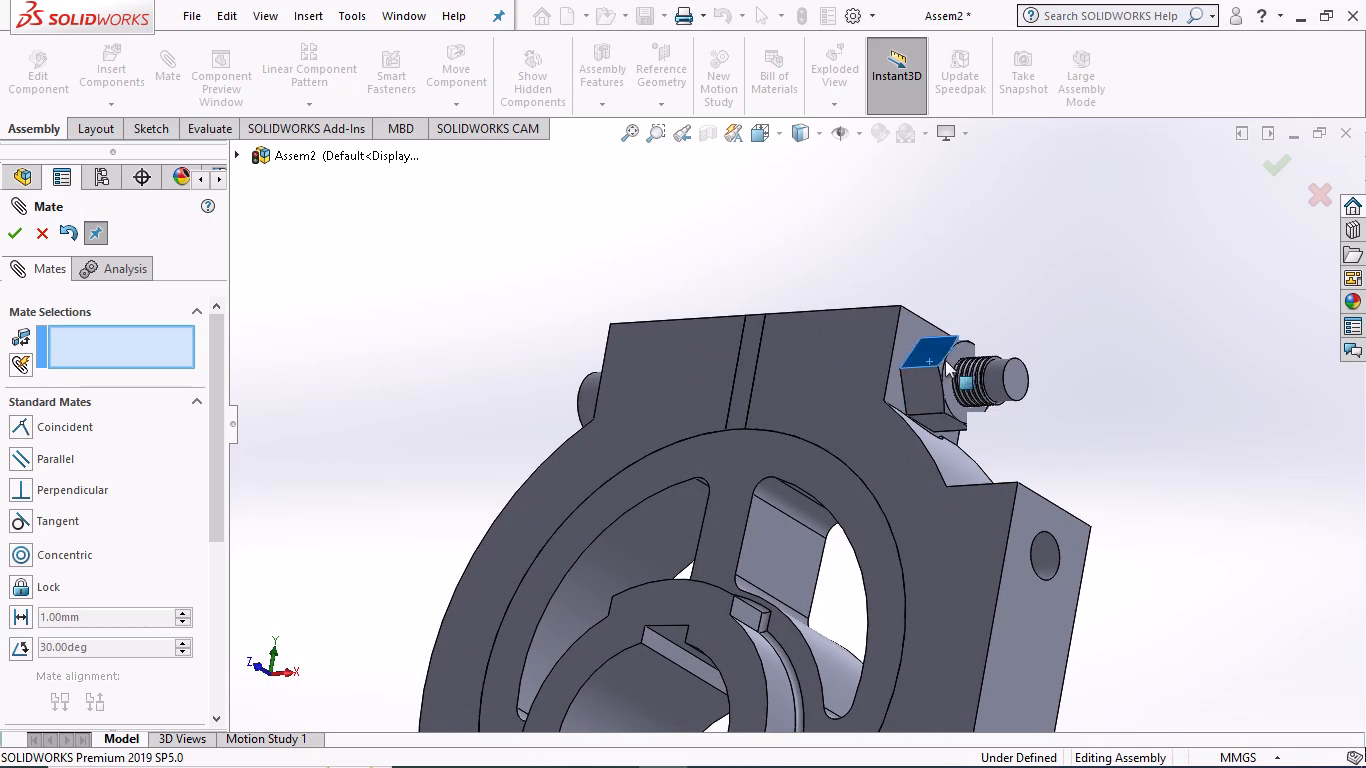
pyautogui.moveTo(945, 360); pyautogui.dragTo(963, 349)
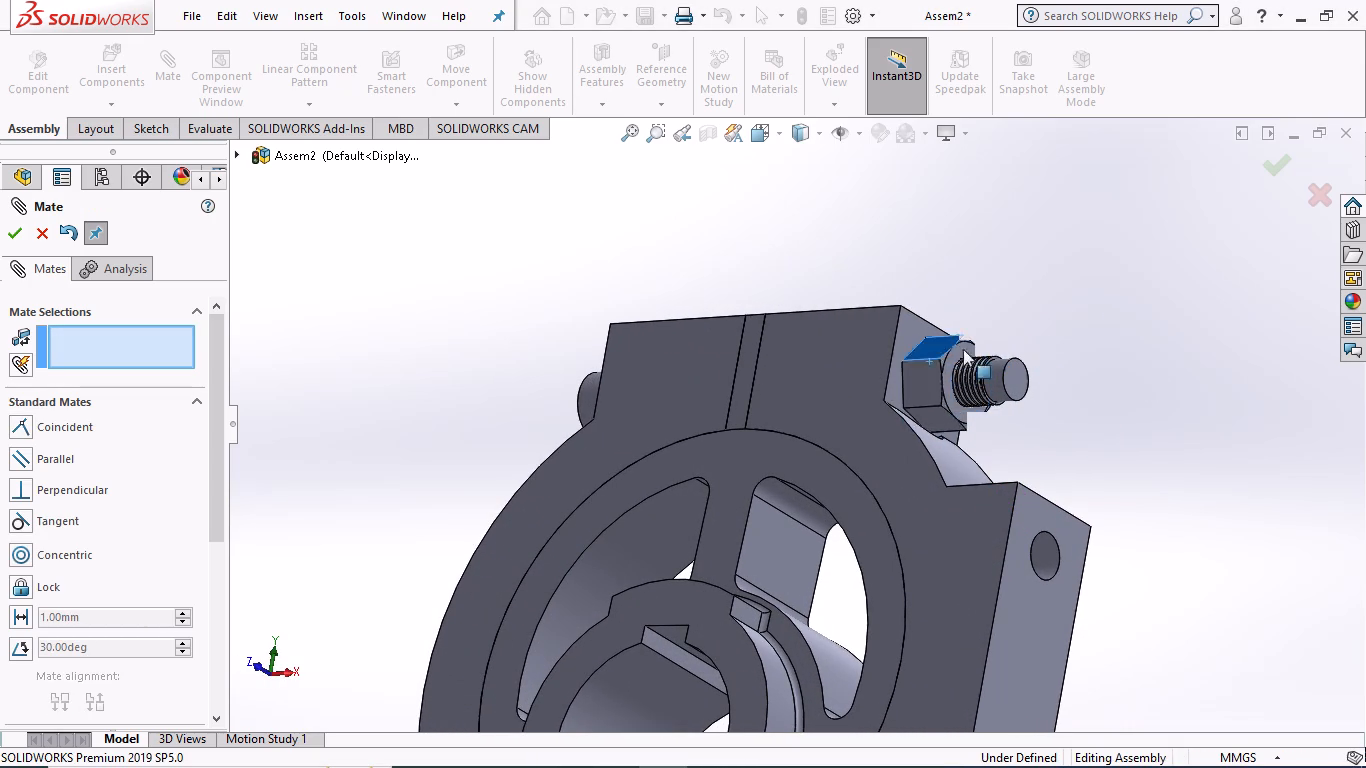
pyautogui.moveTo(963, 349); pyautogui.dragTo(966, 329)
# Test the assembly's motion by rotating the sheave projection and trying to move the straps and sheave bolt, then finish mating.
pyautogui.moveTo(1061, 370); pyautogui.dragTo(1104, 380, button='middle')
pyautogui.scroll(1, 1105, 389)
pyautogui.moveTo(1105, 389); pyautogui.dragTo(1104, 441, button='middle')
pyautogui.scroll(3, 1104, 441)
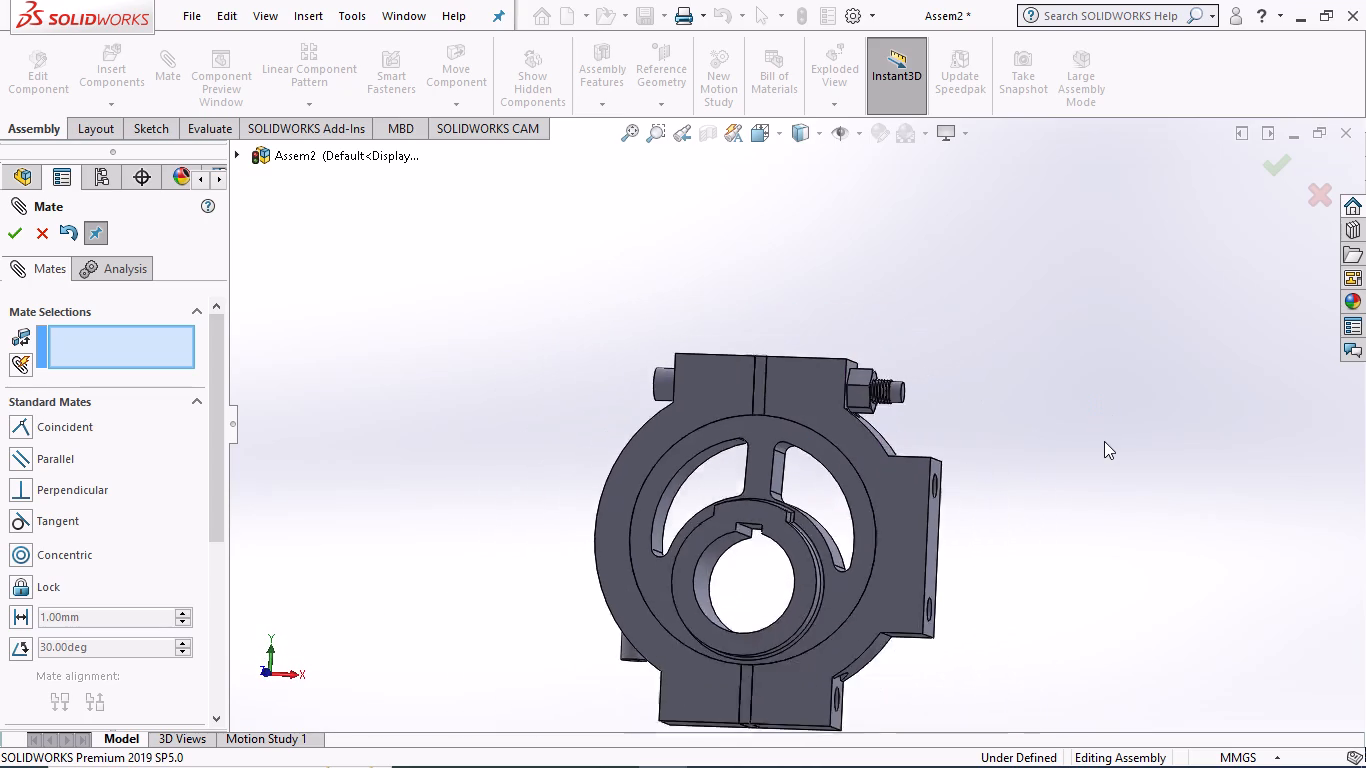
pyautogui.scroll(1, 1104, 441)
pyautogui.scroll(-2, 1090, 458)
pyautogui.scroll(3, 961, 526)
pyautogui.scroll(1, 662, 586)
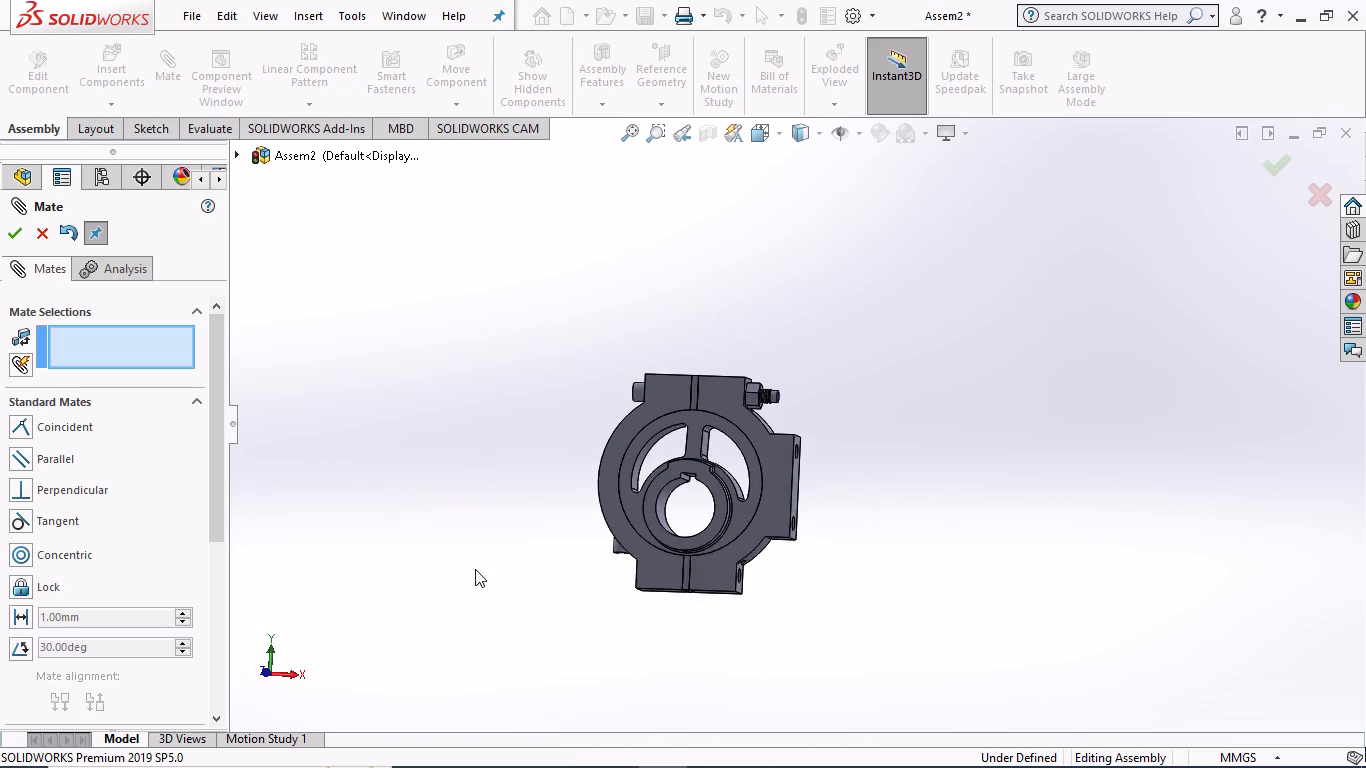
pyautogui.scroll(-2, 475, 569)
pyautogui.moveTo(902, 392); pyautogui.dragTo(905, 391)
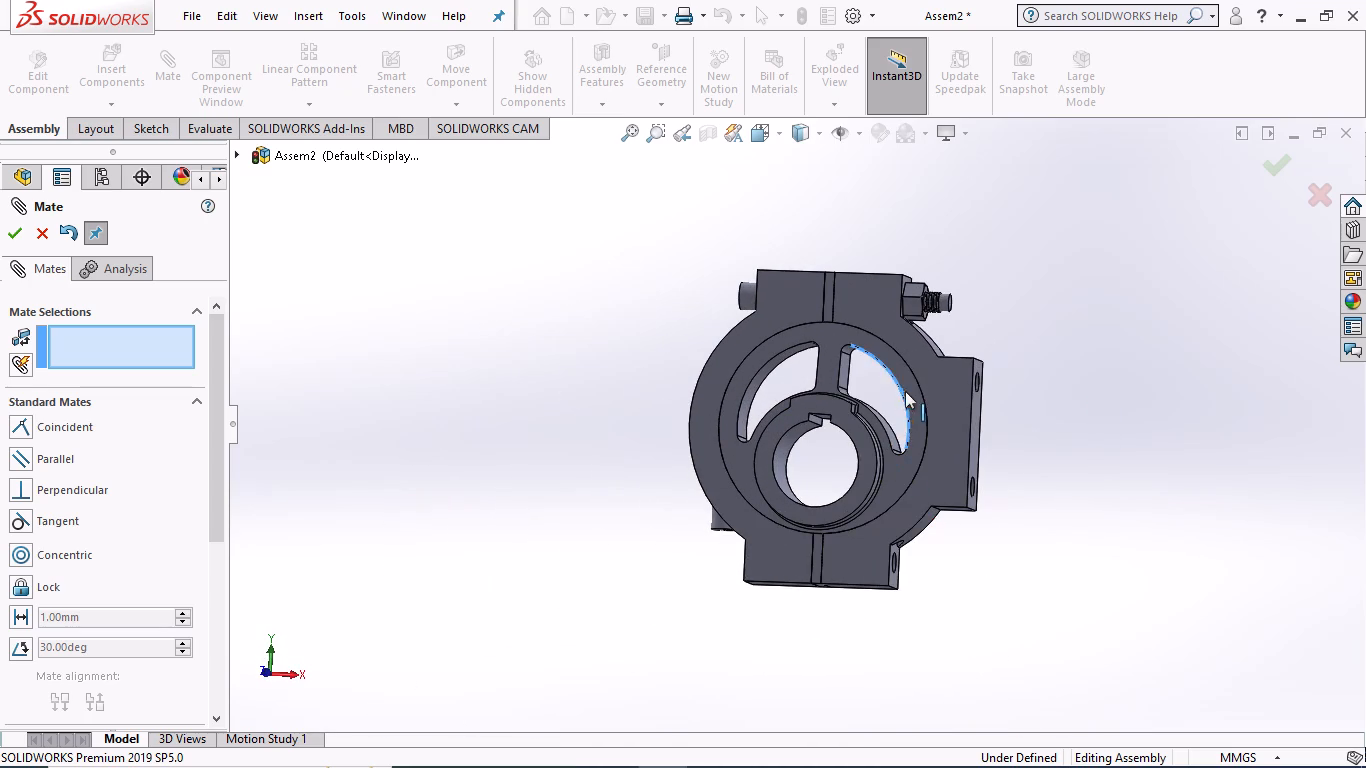
pyautogui.moveTo(905, 391); pyautogui.dragTo(784, 409)
pyautogui.moveTo(958, 466); pyautogui.dragTo(1049, 463)
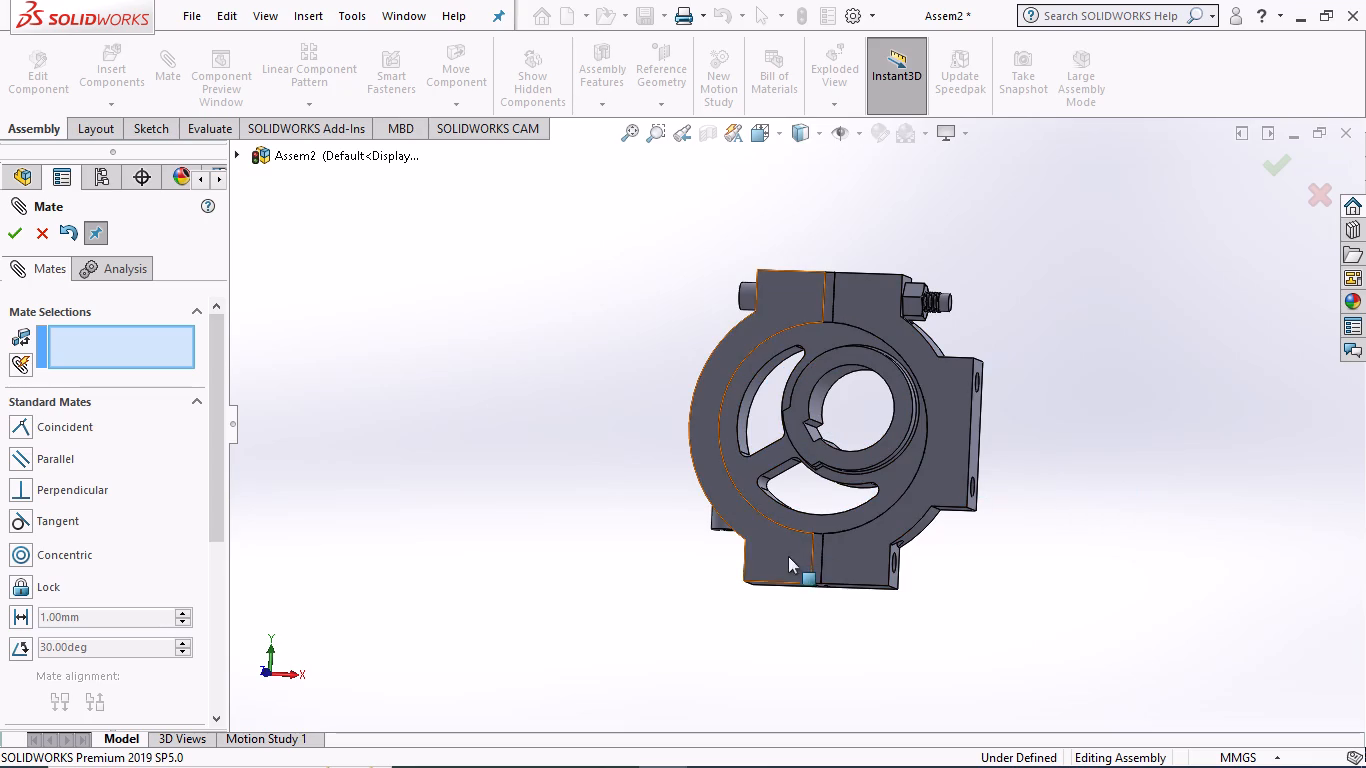
pyautogui.moveTo(815, 551); pyautogui.dragTo(812, 589)
pyautogui.moveTo(750, 548); pyautogui.dragTo(712, 541)
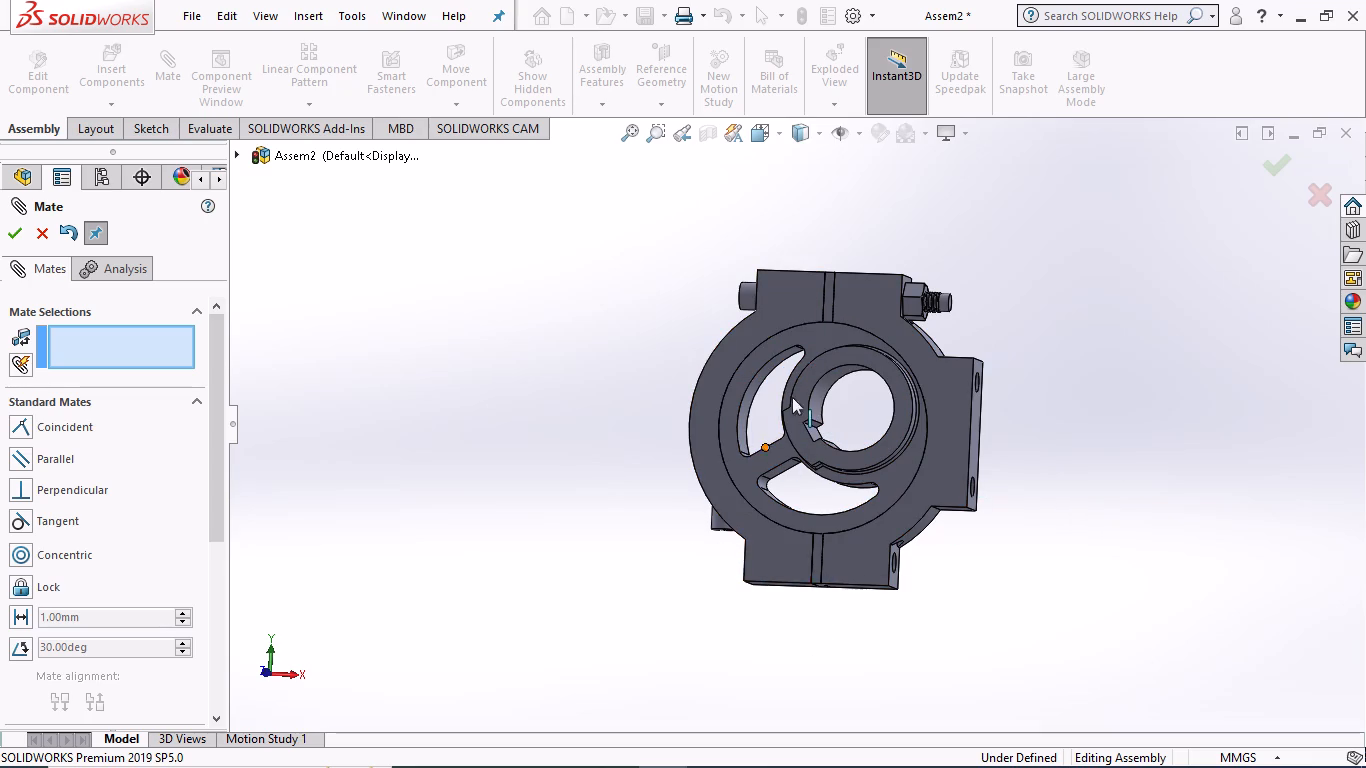
pyautogui.moveTo(746, 300); pyautogui.dragTo(732, 294)
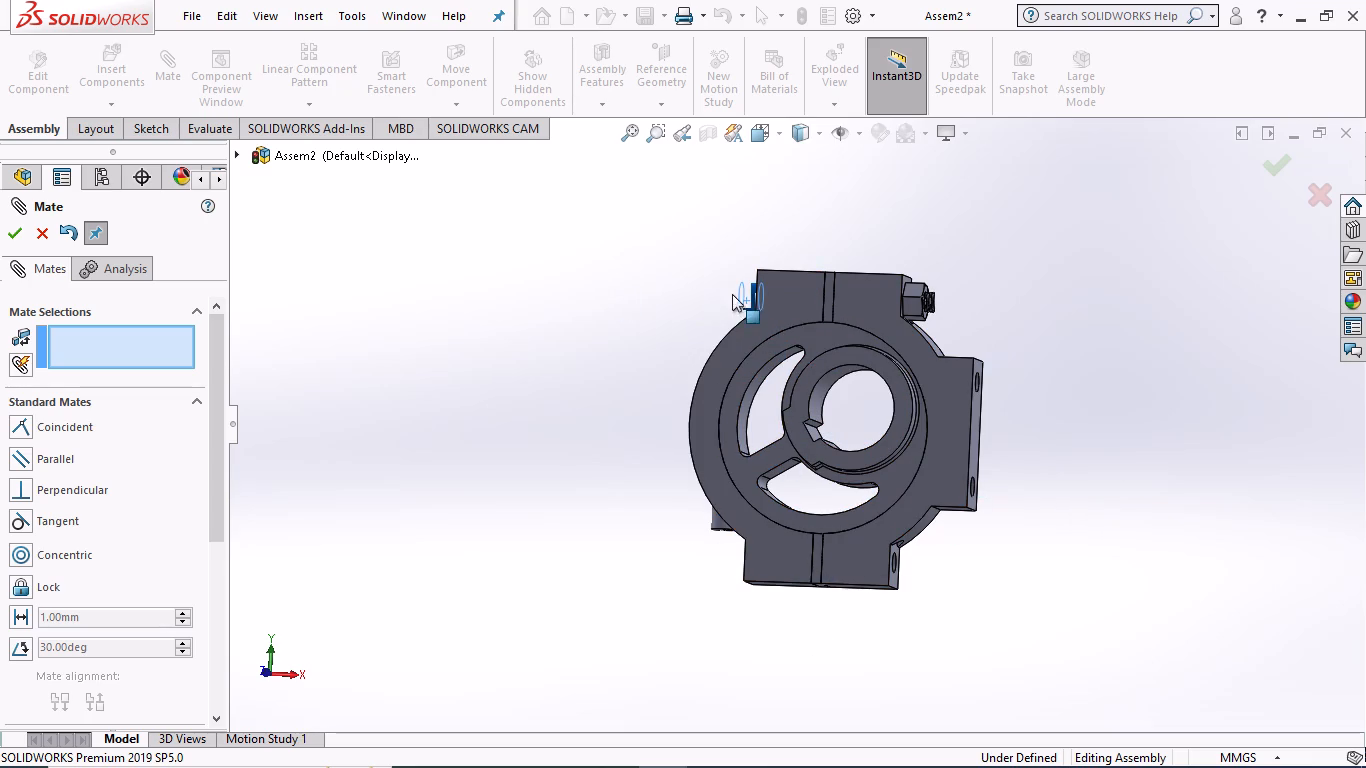
pyautogui.moveTo(732, 294); pyautogui.dragTo(820, 299)
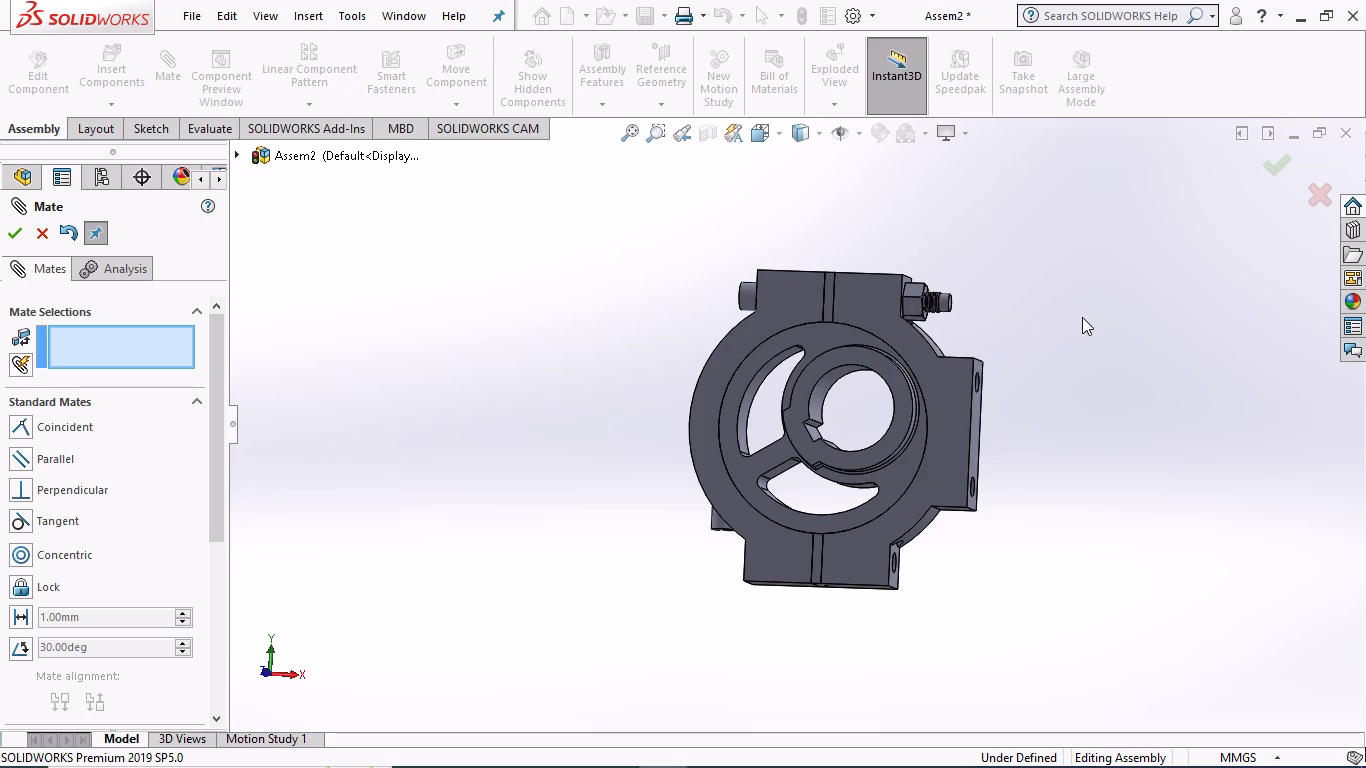
pyautogui.moveTo(1082, 317); pyautogui.dragTo(1038, 356, button='middle')
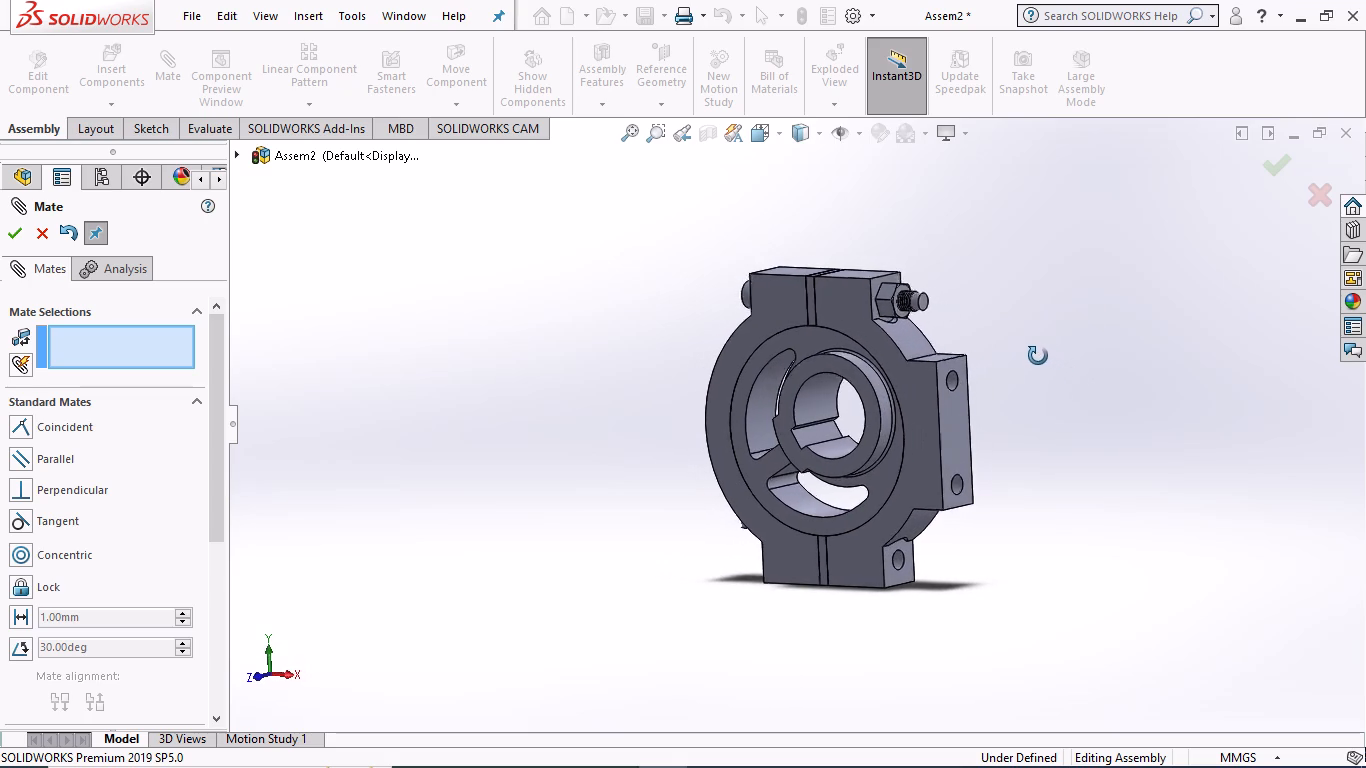
pyautogui.moveTo(1038, 356); pyautogui.dragTo(1032, 351, button='middle')
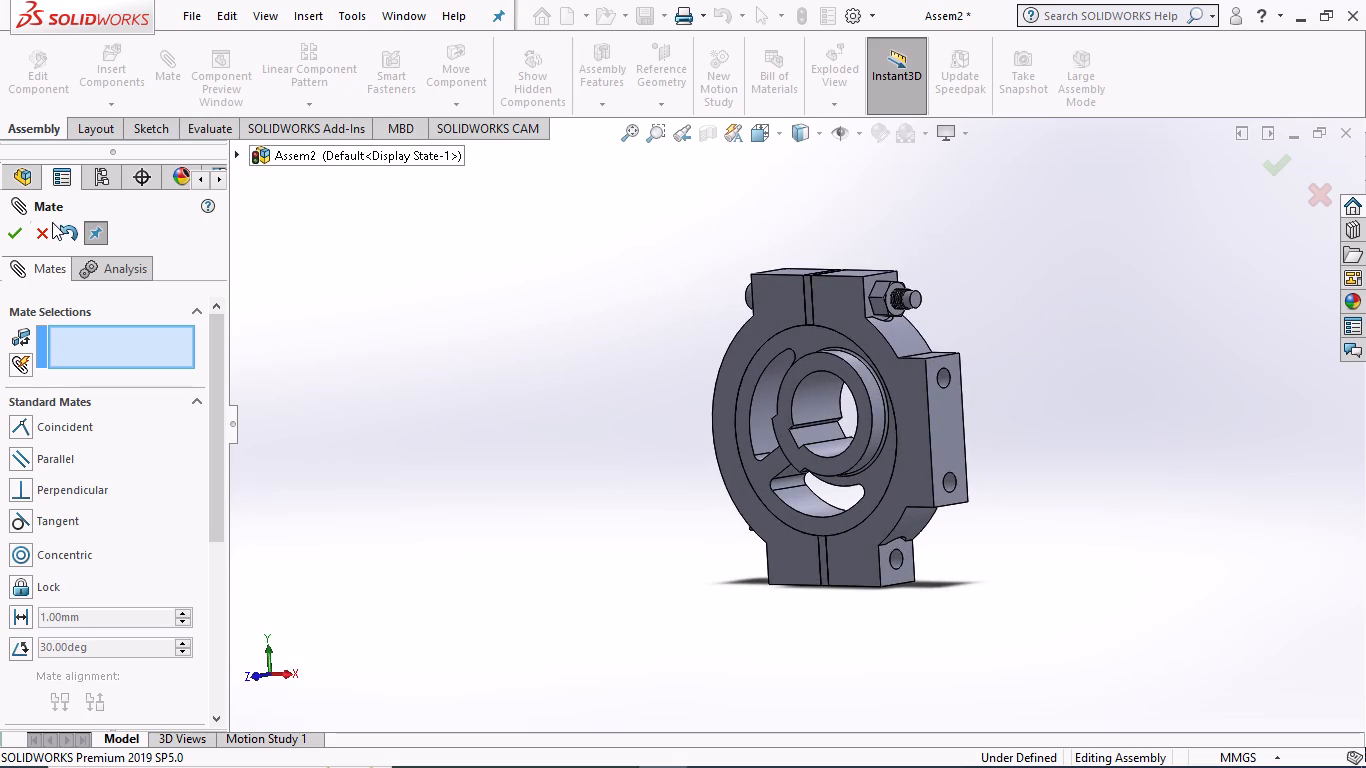
pyautogui.click(49, 232)
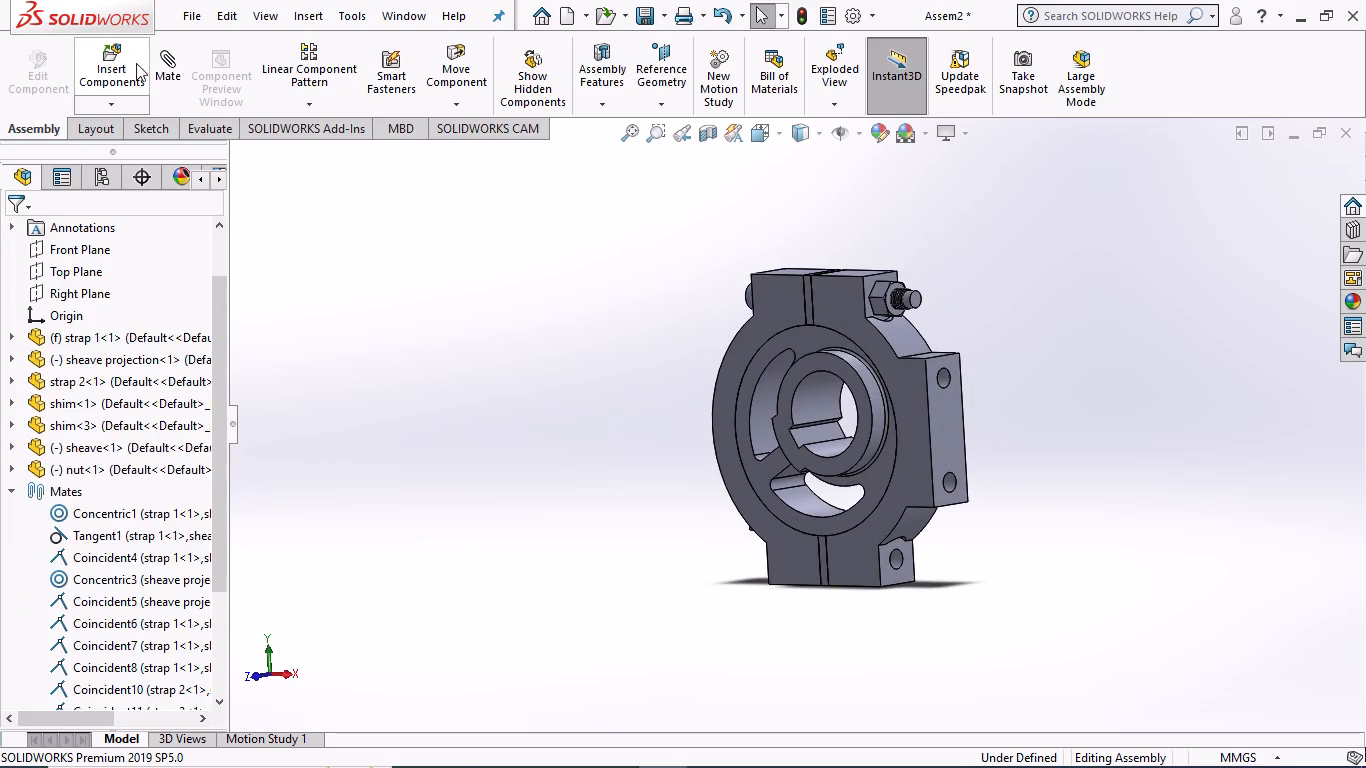
# Insert the lock nut part from the assembly 2 folder, rotated 90° about X and Z, beyond the sheave bolt's threaded end.
pyautogui.click(122, 63)
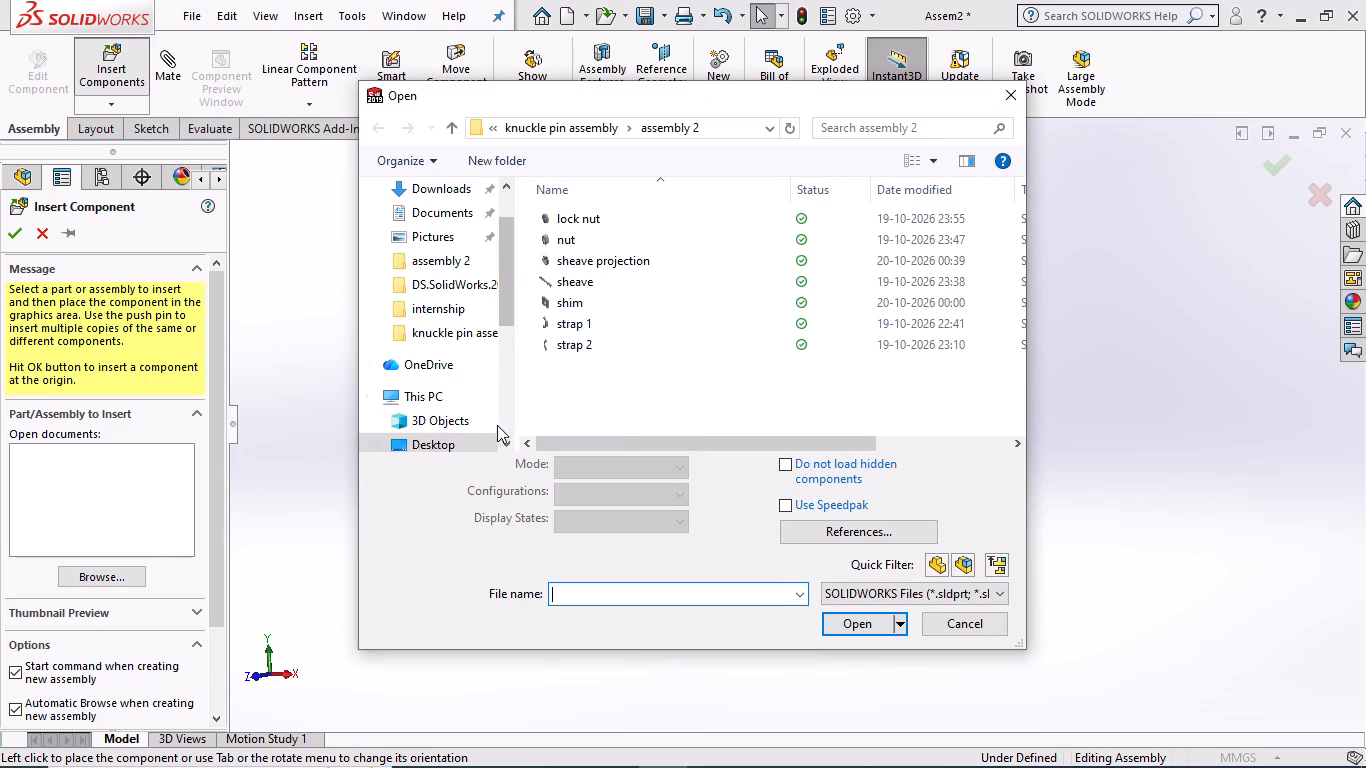
pyautogui.click(608, 225)
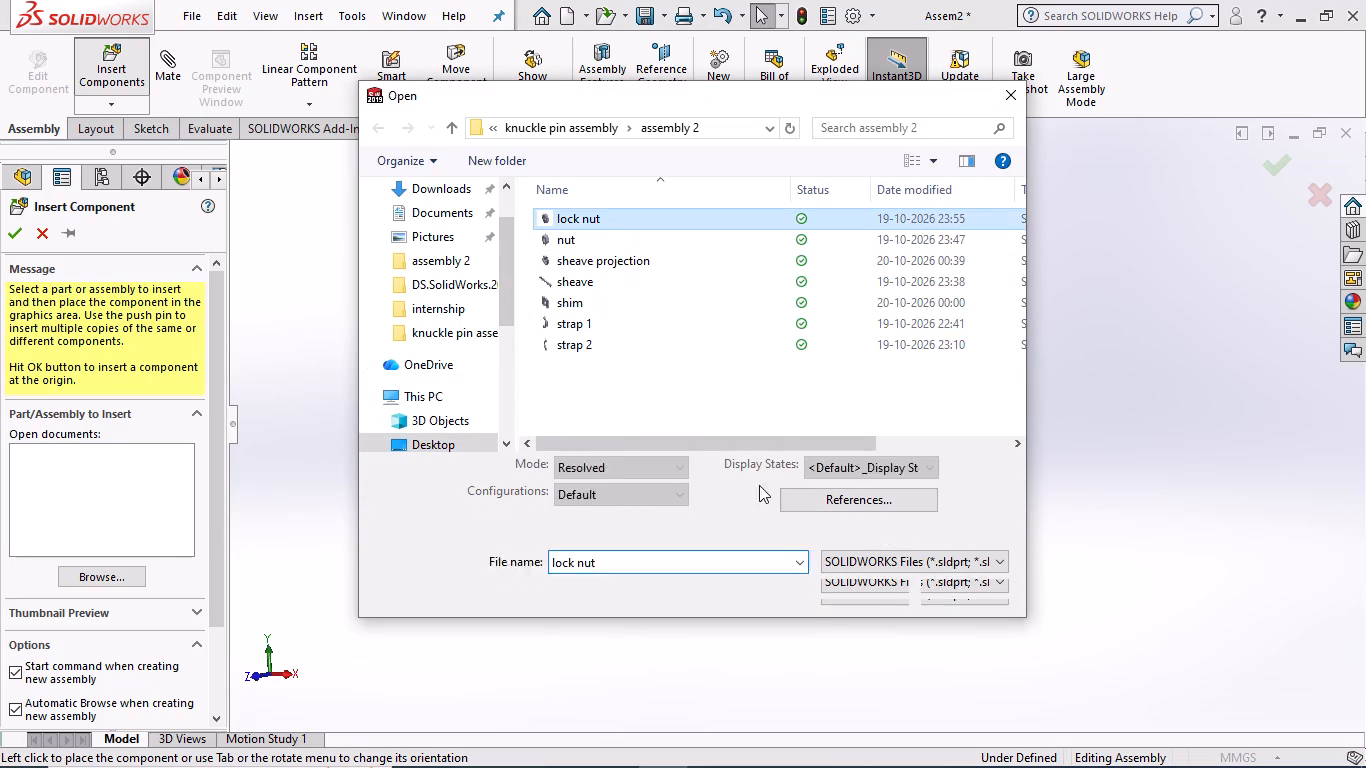
pyautogui.click(854, 597)
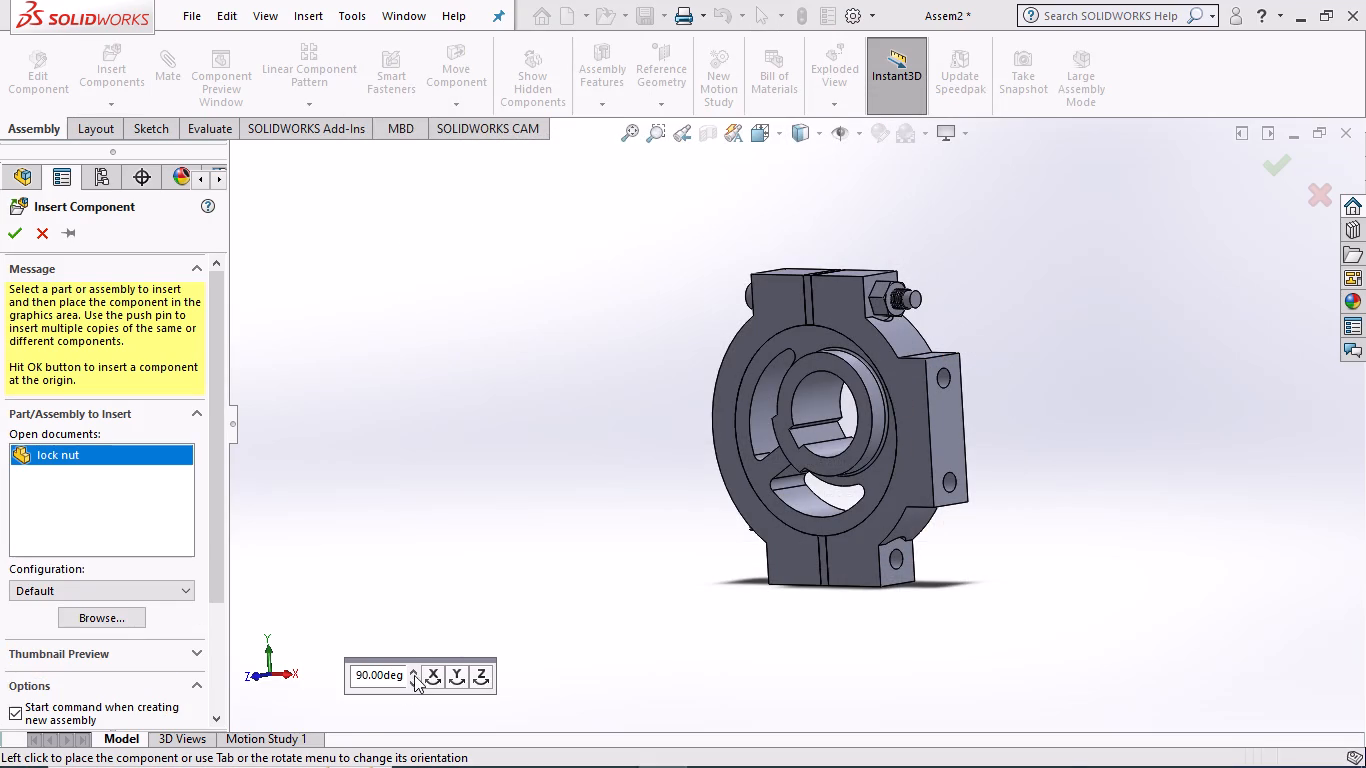
pyautogui.click(438, 679)
pyautogui.click(486, 670)
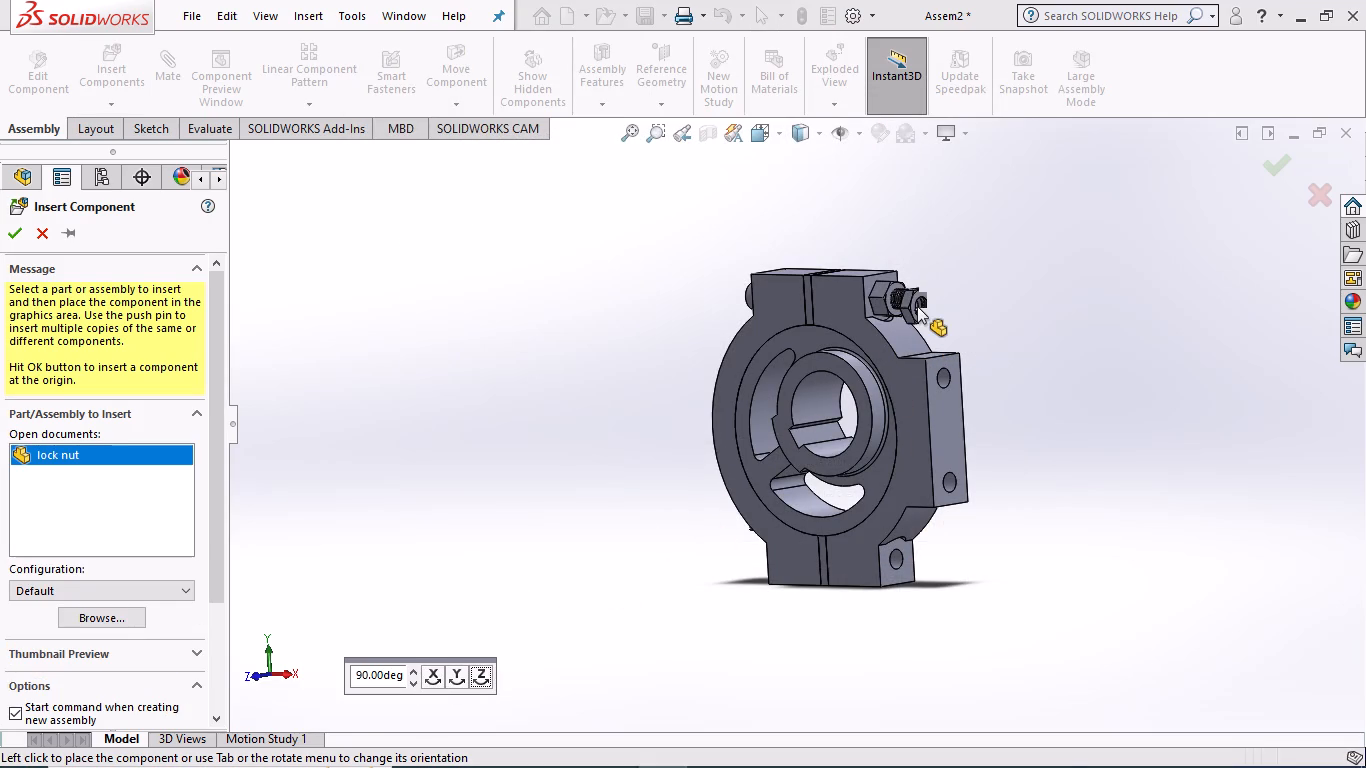
pyautogui.click(979, 316)
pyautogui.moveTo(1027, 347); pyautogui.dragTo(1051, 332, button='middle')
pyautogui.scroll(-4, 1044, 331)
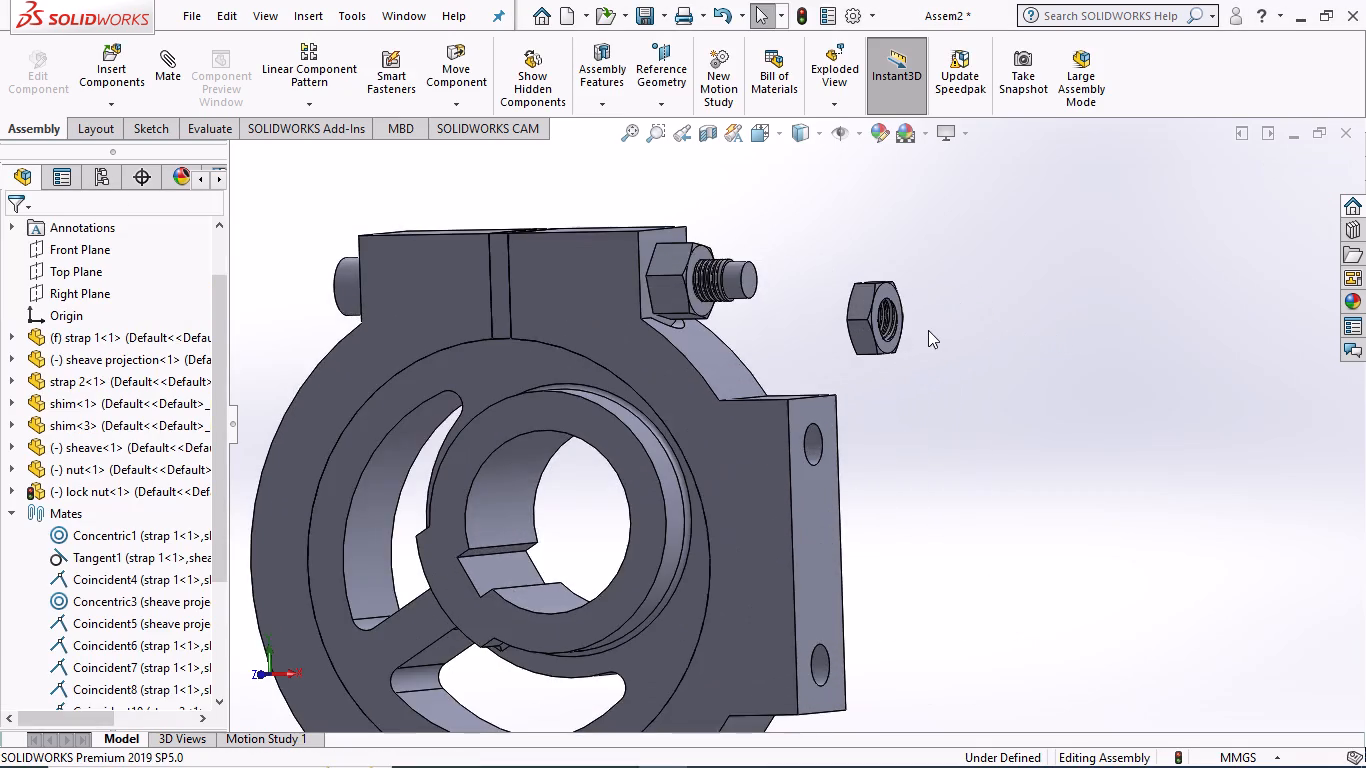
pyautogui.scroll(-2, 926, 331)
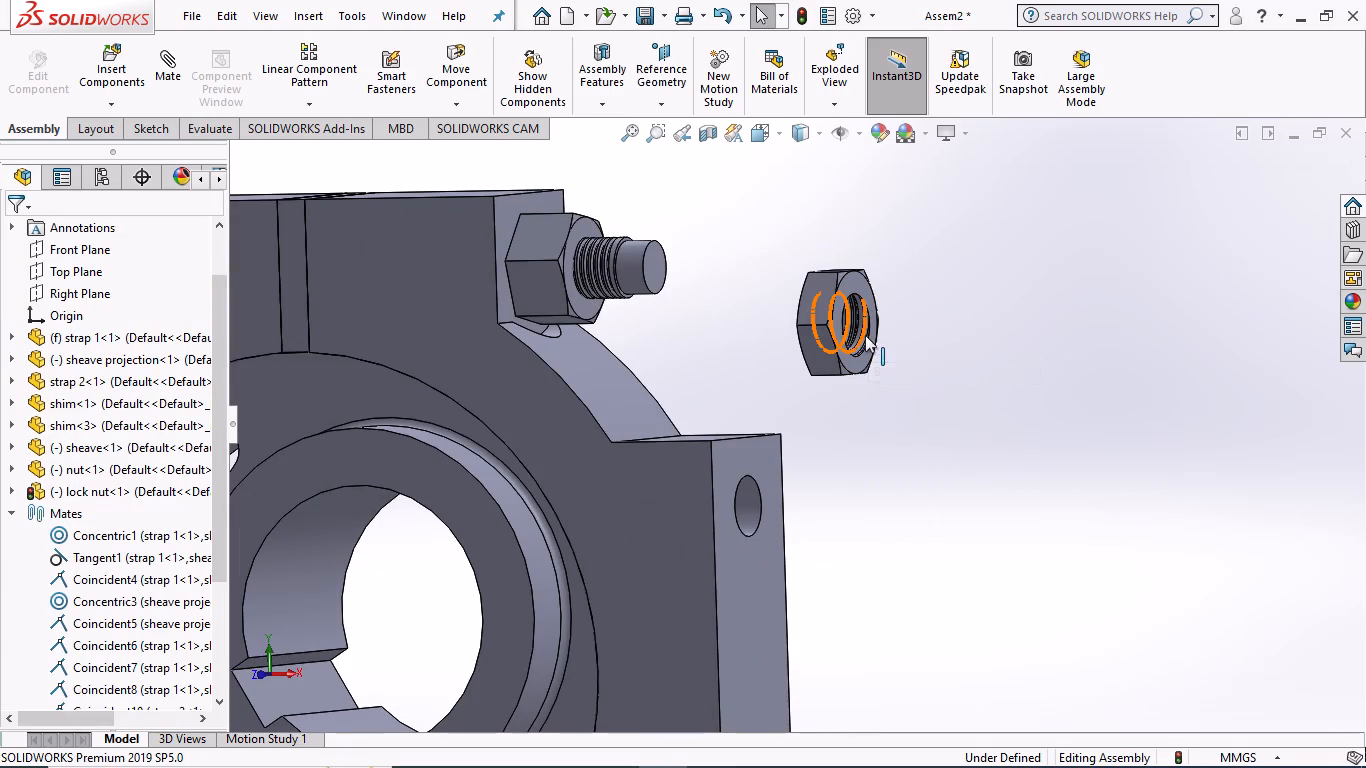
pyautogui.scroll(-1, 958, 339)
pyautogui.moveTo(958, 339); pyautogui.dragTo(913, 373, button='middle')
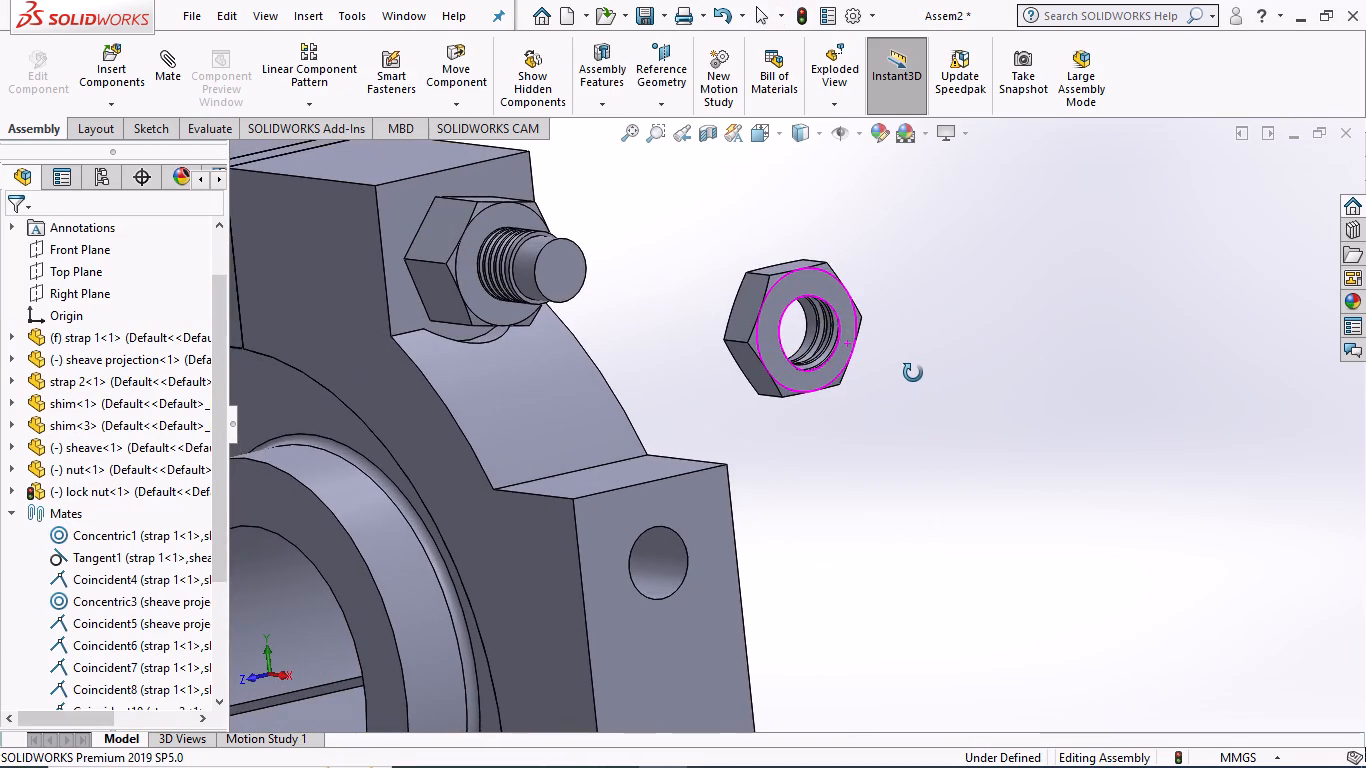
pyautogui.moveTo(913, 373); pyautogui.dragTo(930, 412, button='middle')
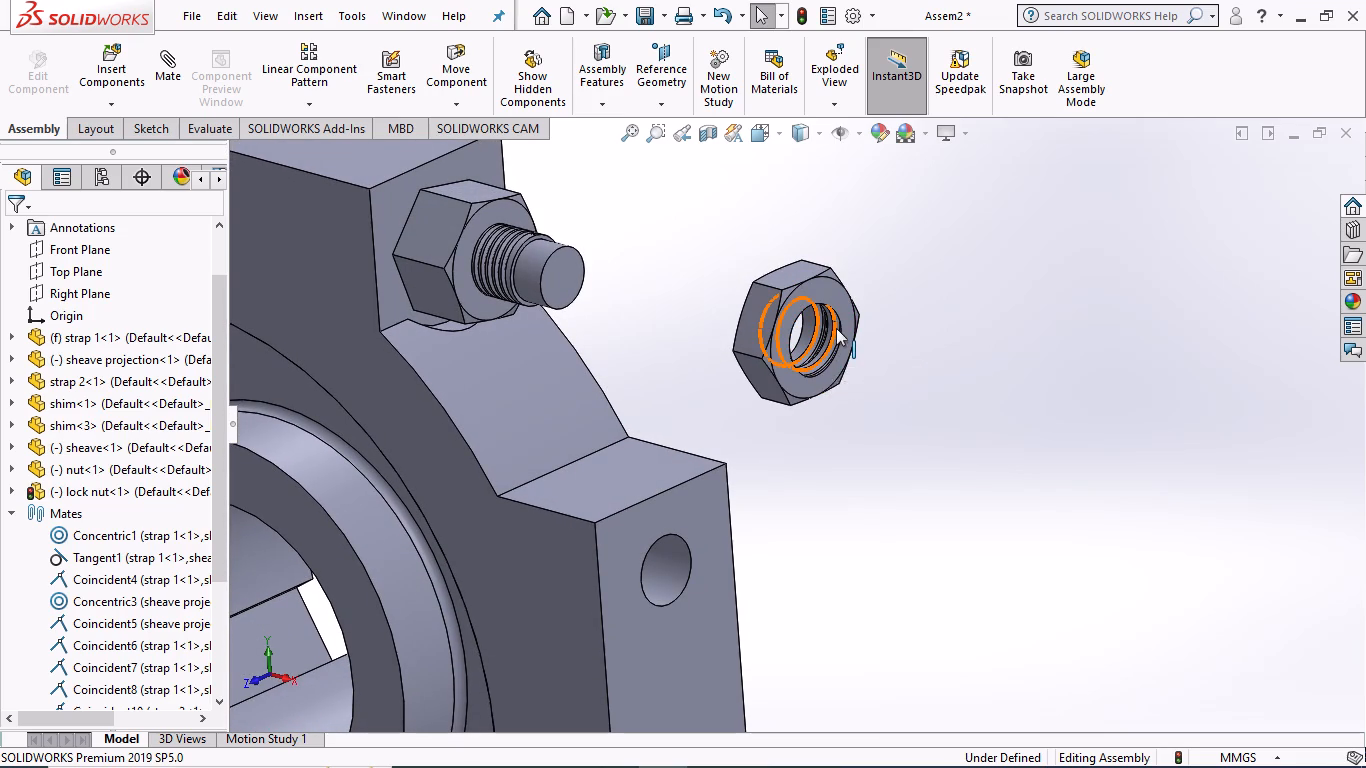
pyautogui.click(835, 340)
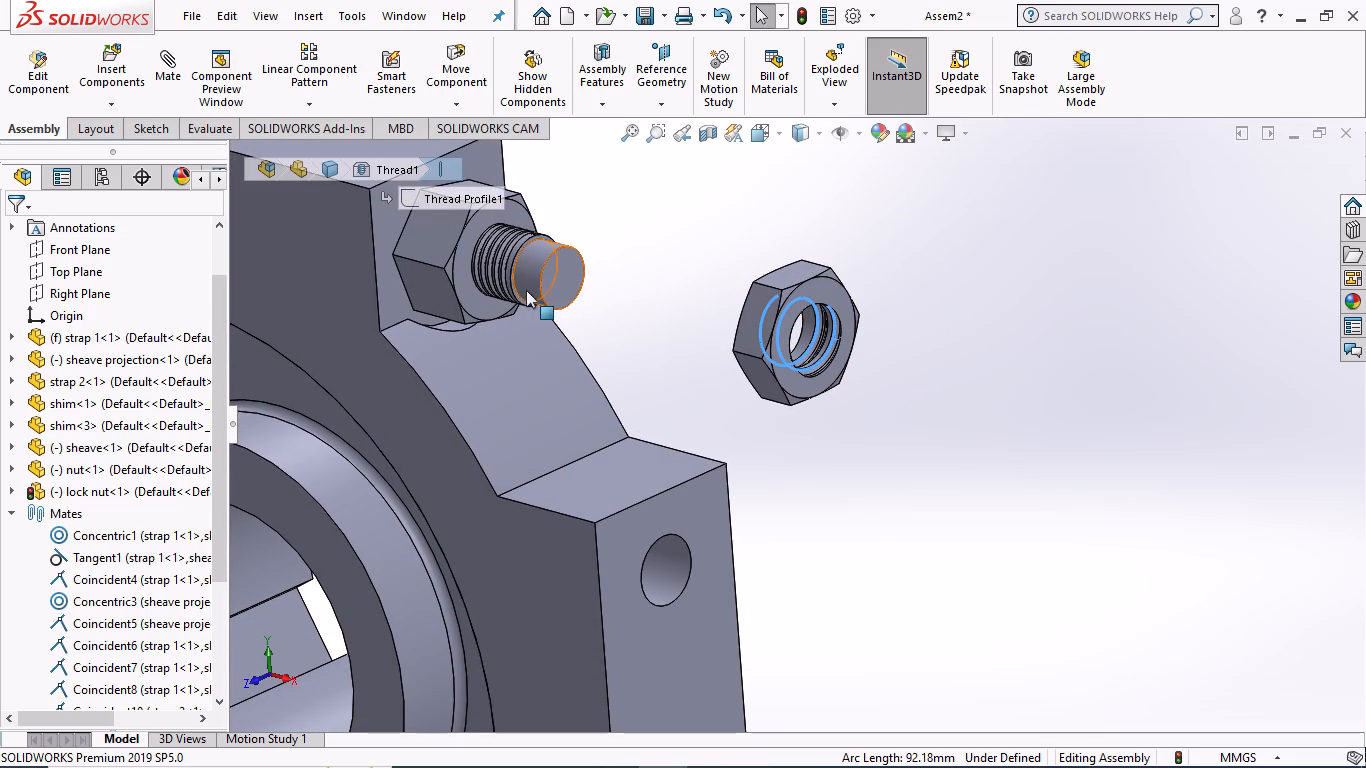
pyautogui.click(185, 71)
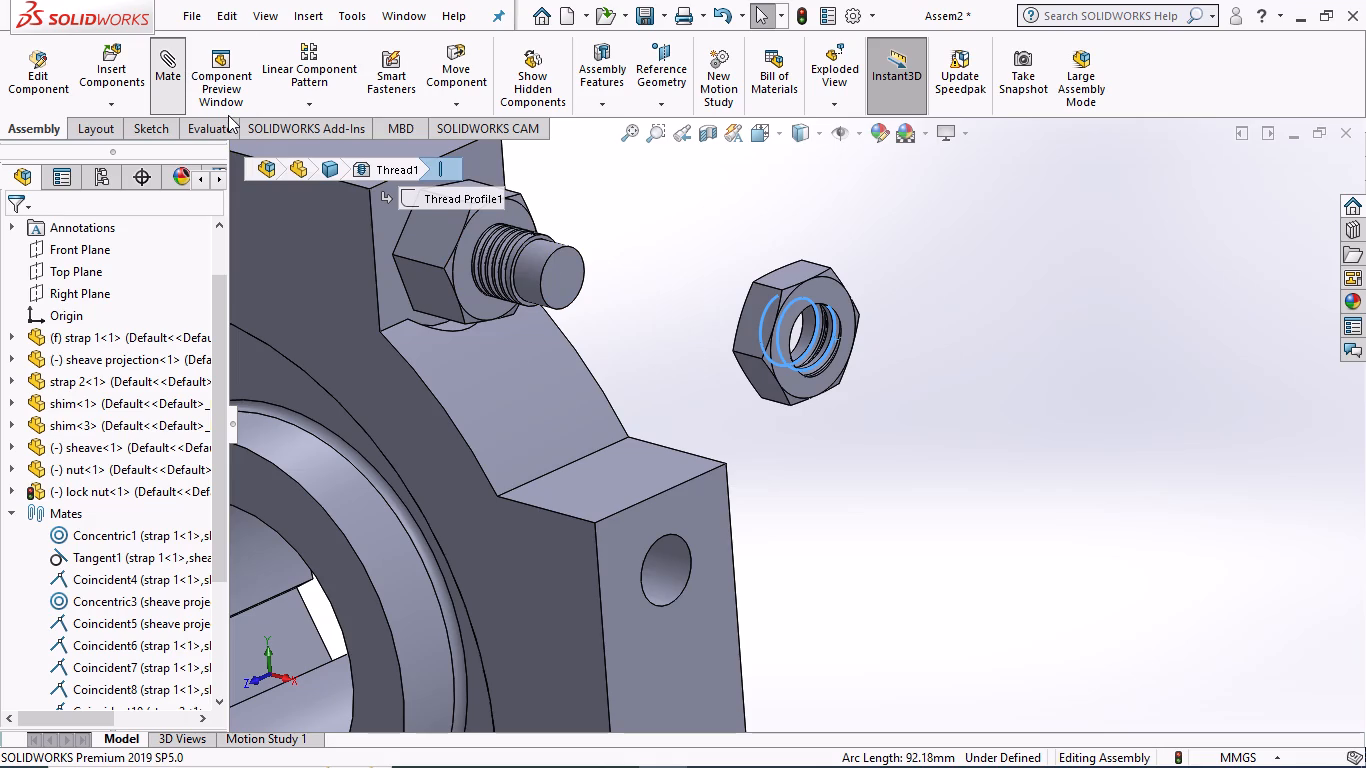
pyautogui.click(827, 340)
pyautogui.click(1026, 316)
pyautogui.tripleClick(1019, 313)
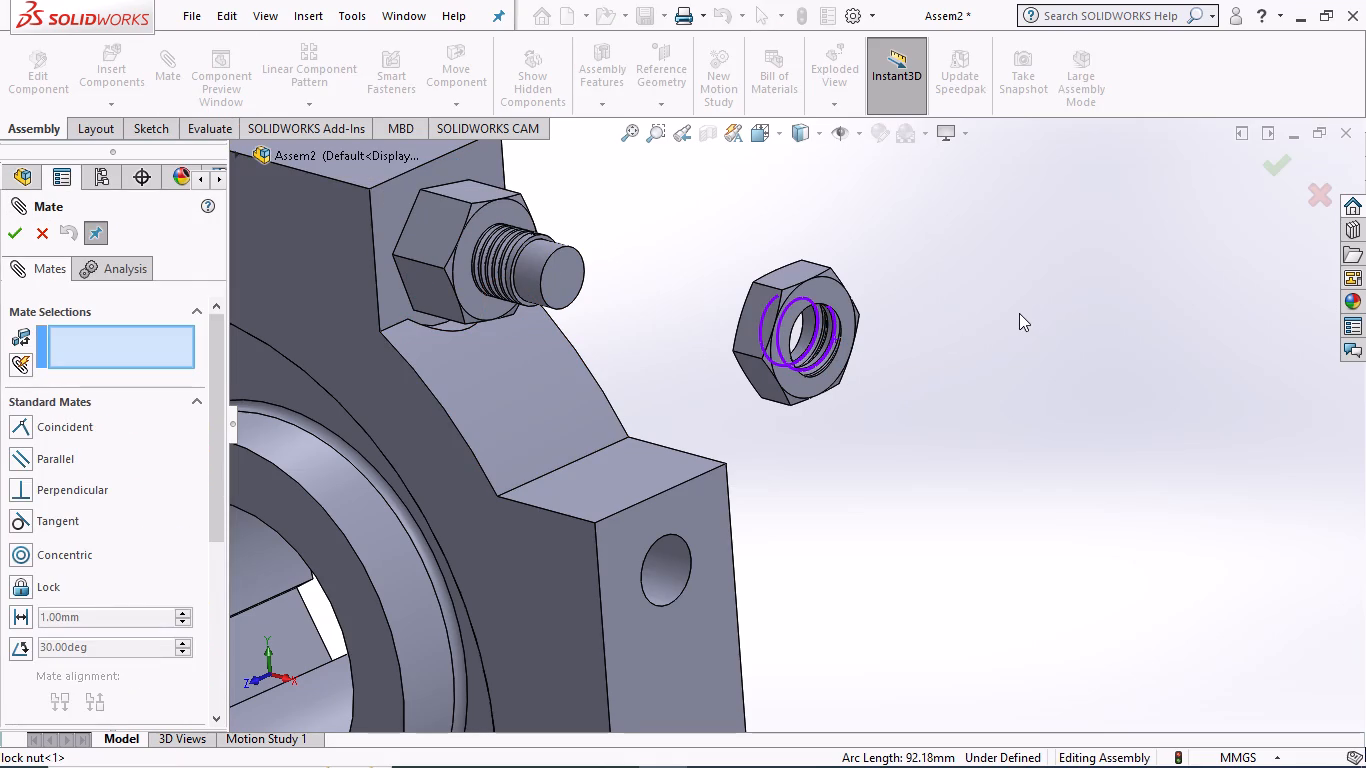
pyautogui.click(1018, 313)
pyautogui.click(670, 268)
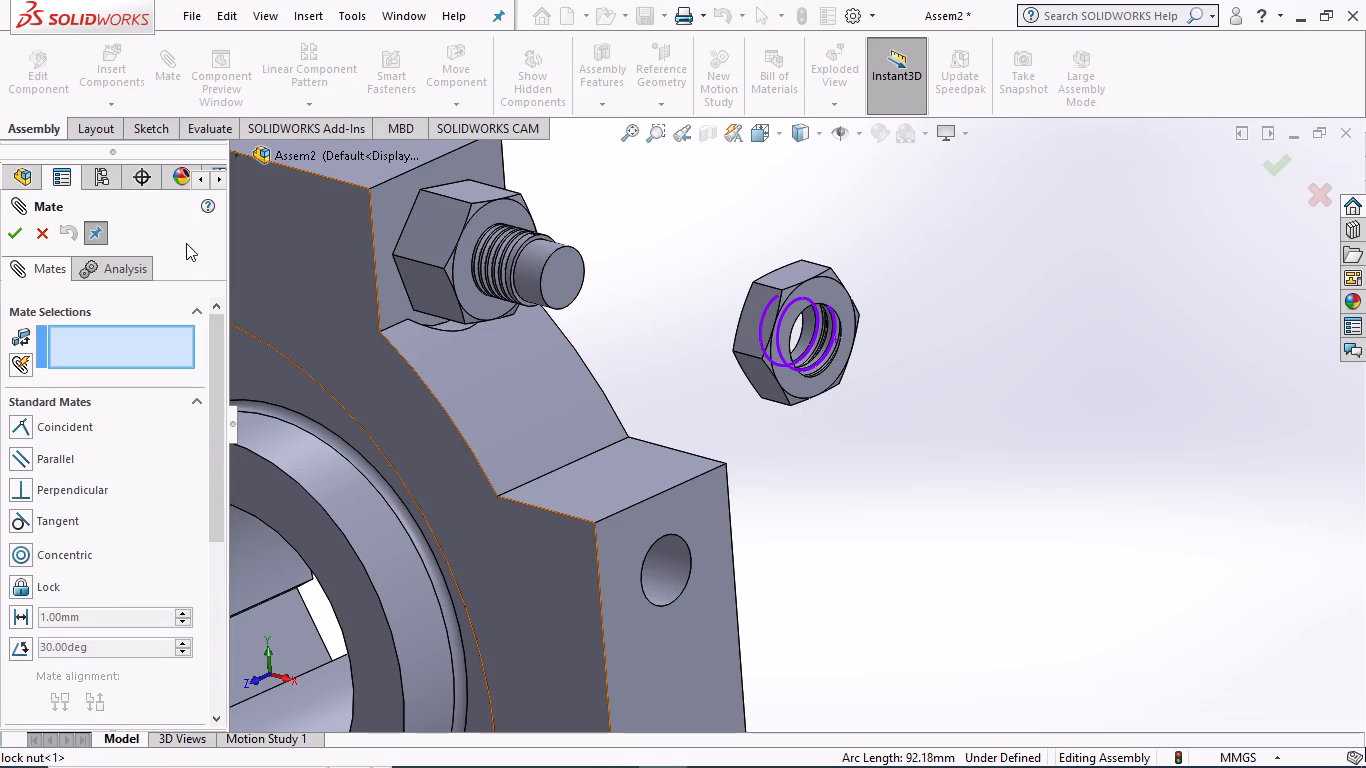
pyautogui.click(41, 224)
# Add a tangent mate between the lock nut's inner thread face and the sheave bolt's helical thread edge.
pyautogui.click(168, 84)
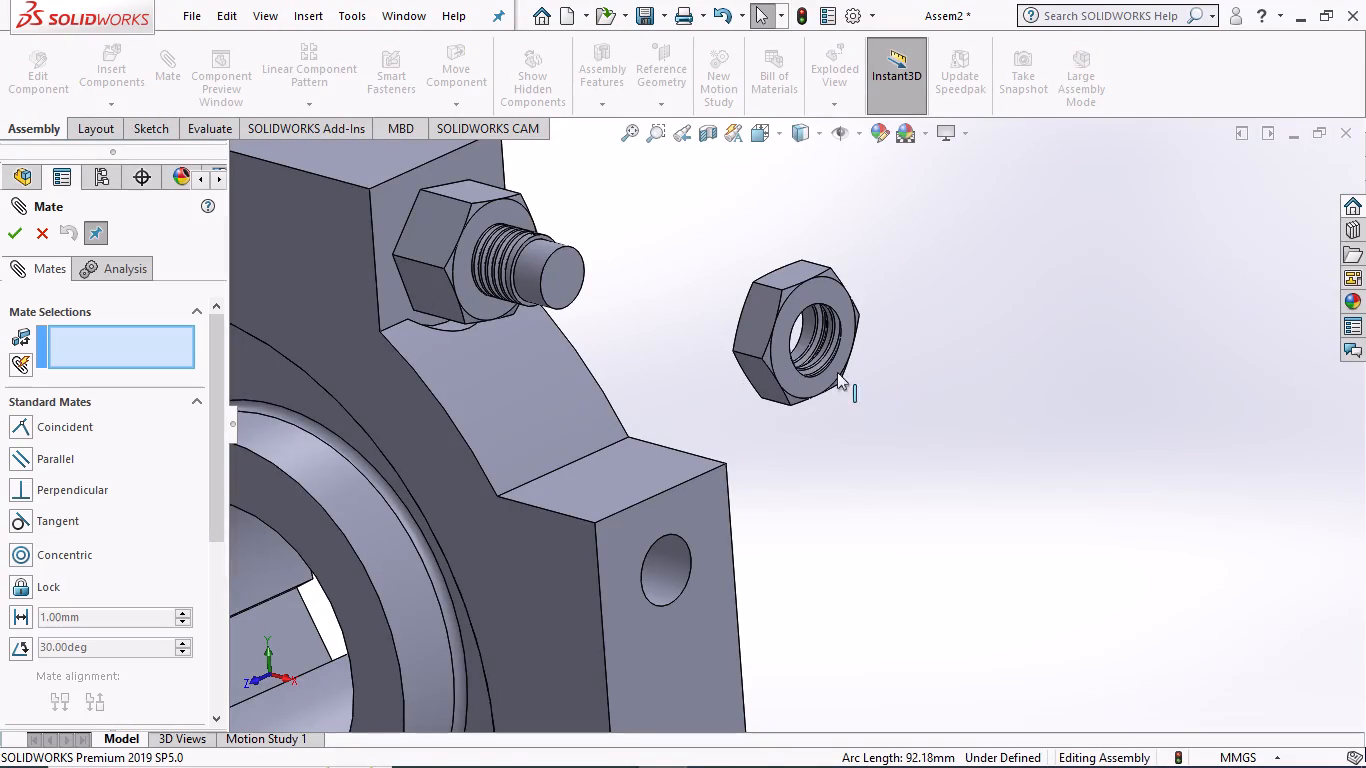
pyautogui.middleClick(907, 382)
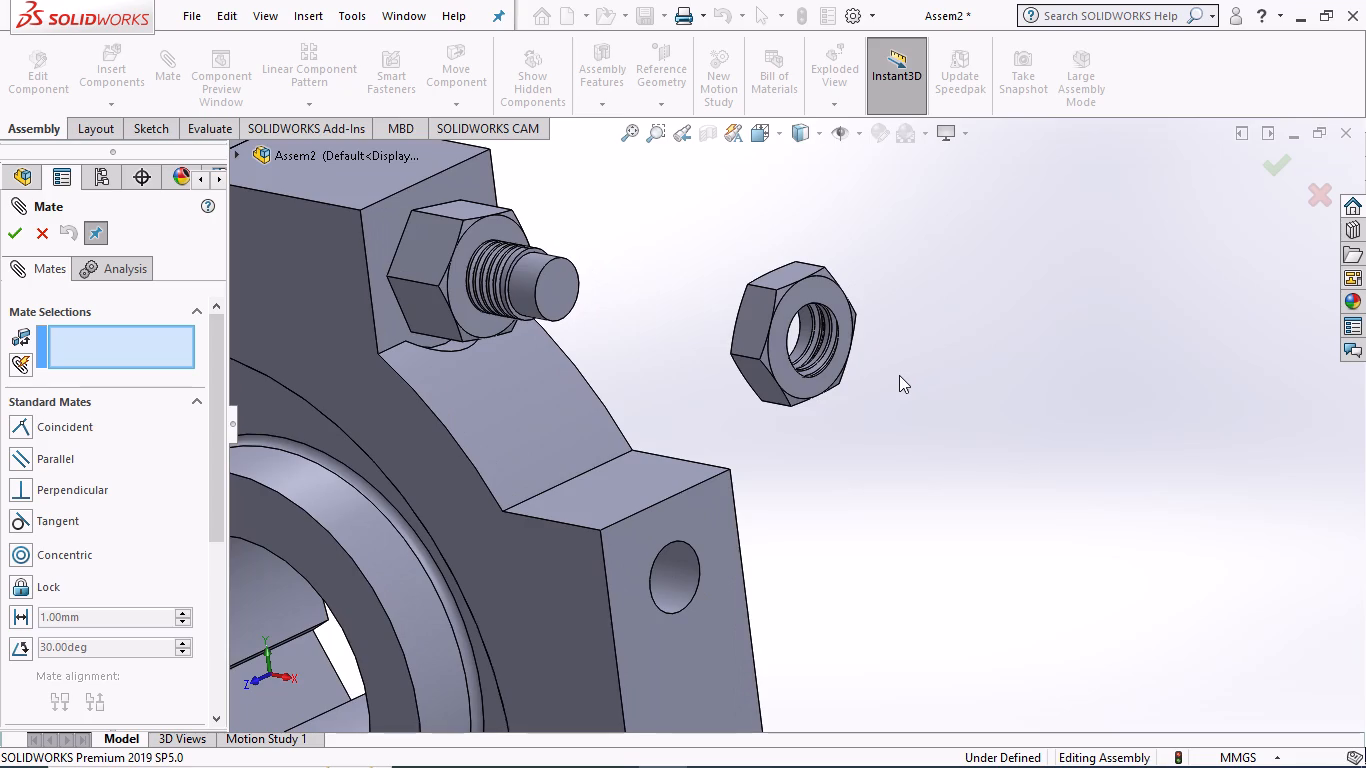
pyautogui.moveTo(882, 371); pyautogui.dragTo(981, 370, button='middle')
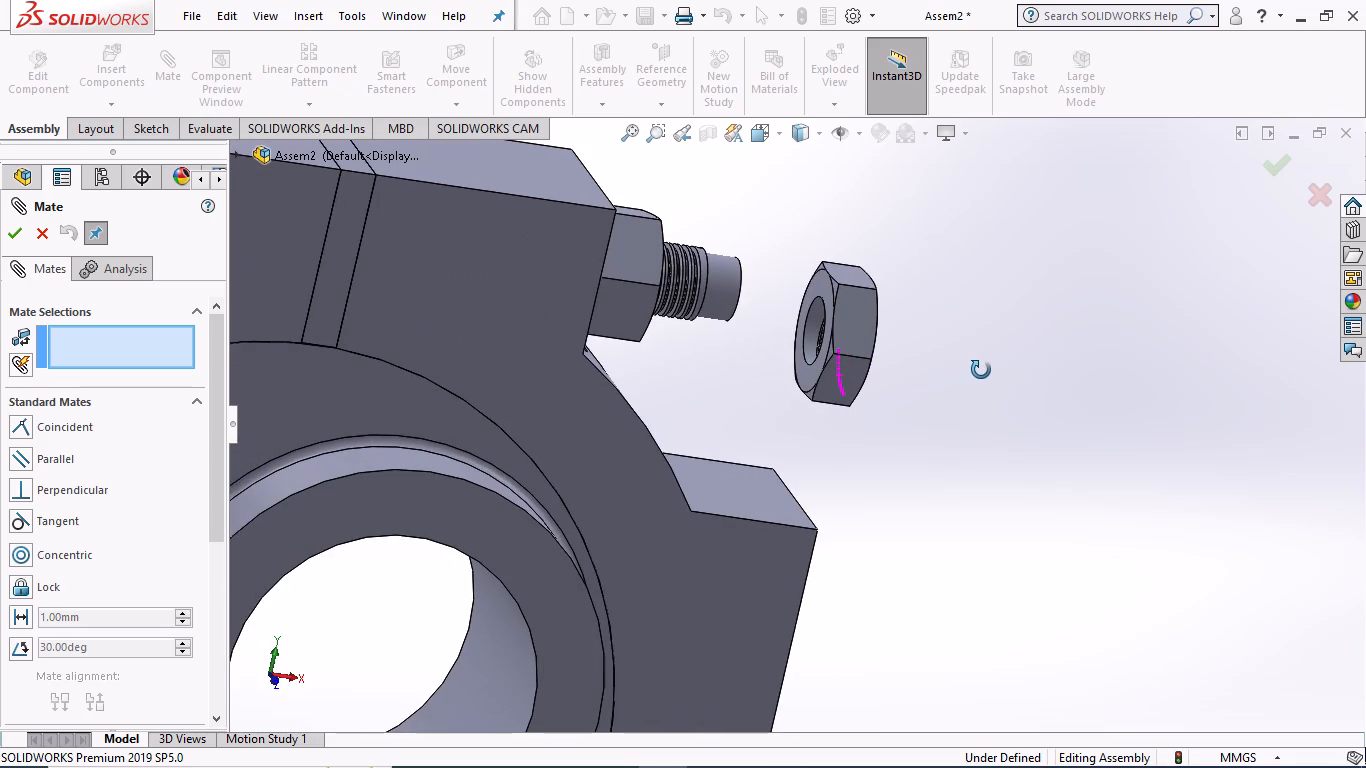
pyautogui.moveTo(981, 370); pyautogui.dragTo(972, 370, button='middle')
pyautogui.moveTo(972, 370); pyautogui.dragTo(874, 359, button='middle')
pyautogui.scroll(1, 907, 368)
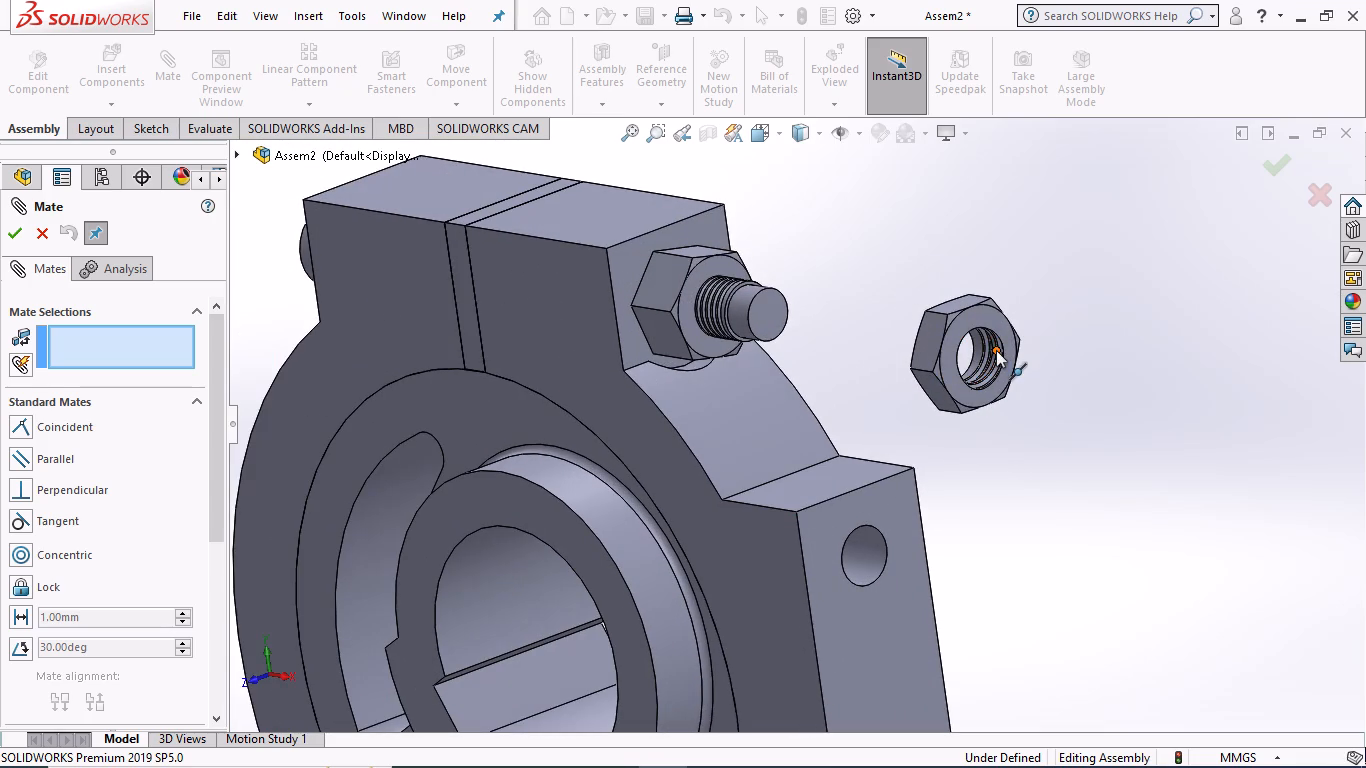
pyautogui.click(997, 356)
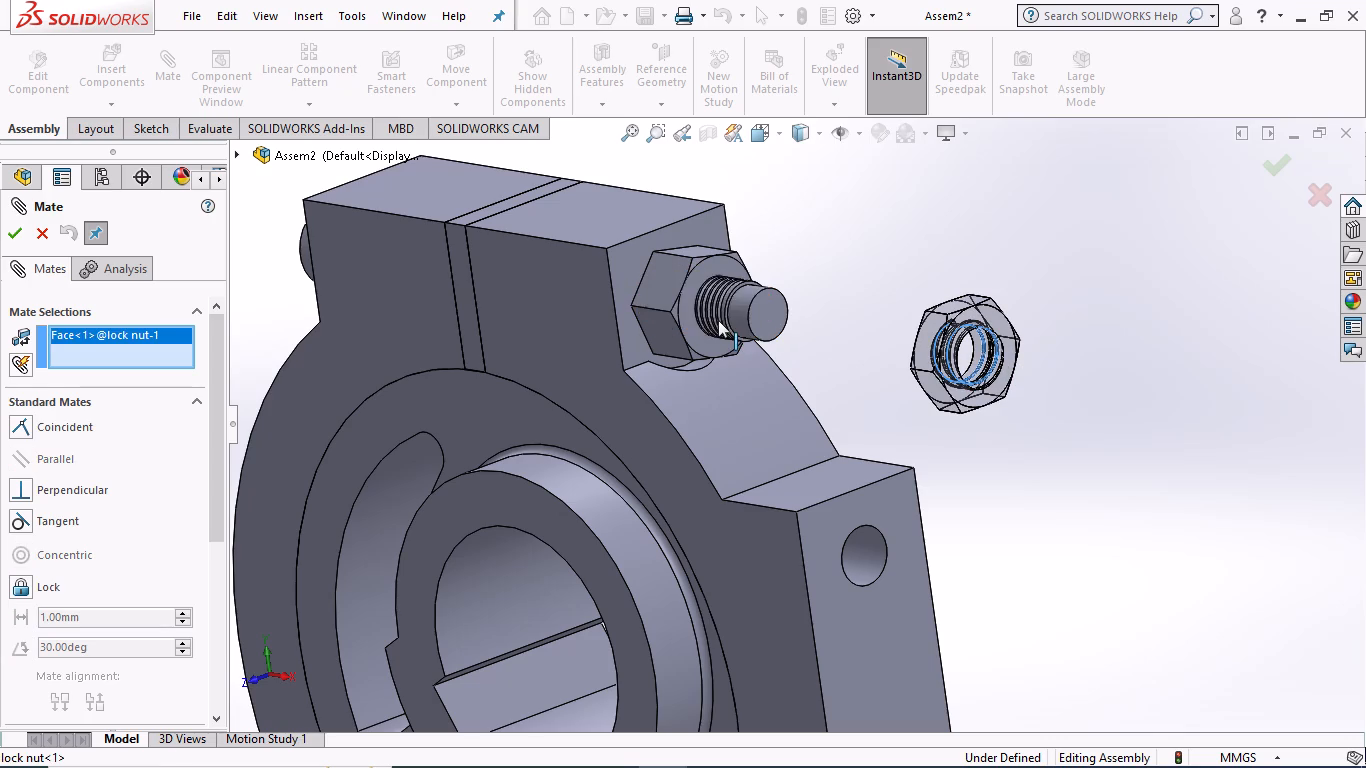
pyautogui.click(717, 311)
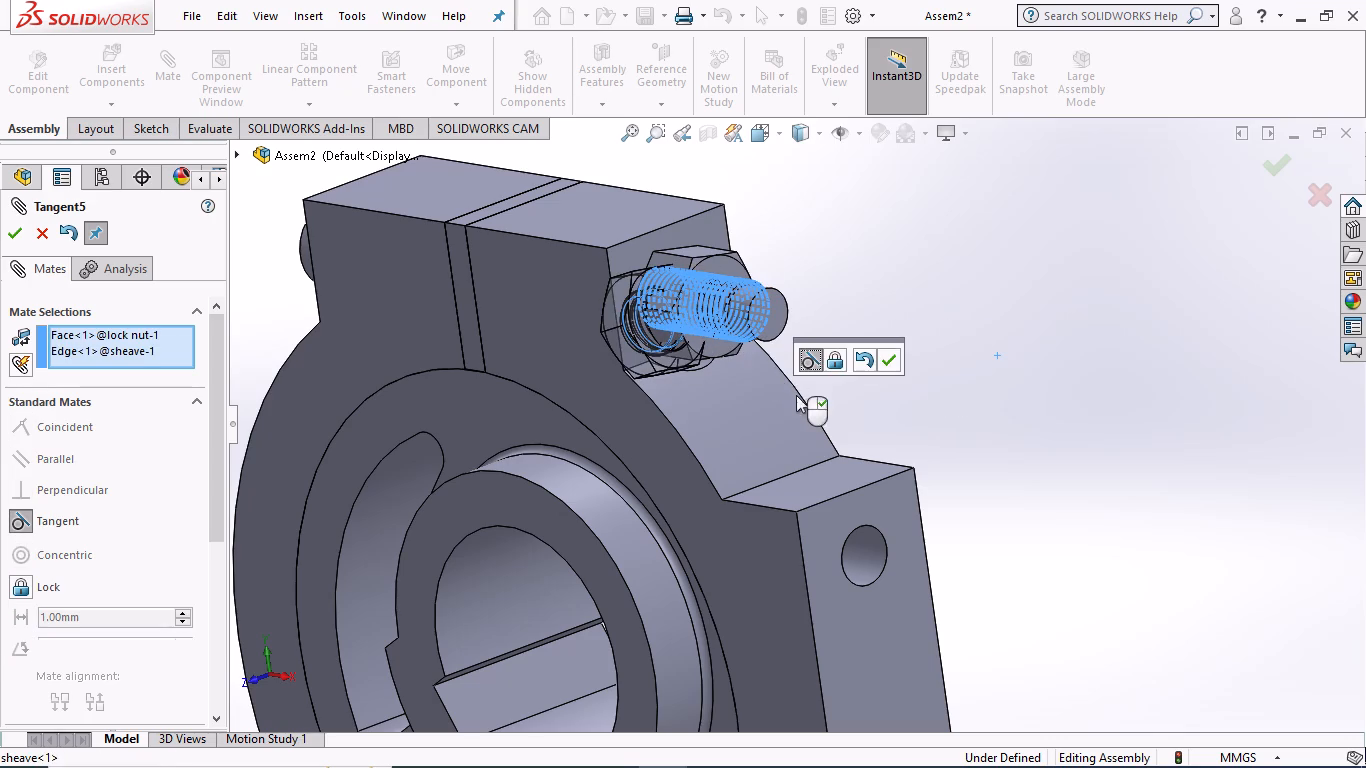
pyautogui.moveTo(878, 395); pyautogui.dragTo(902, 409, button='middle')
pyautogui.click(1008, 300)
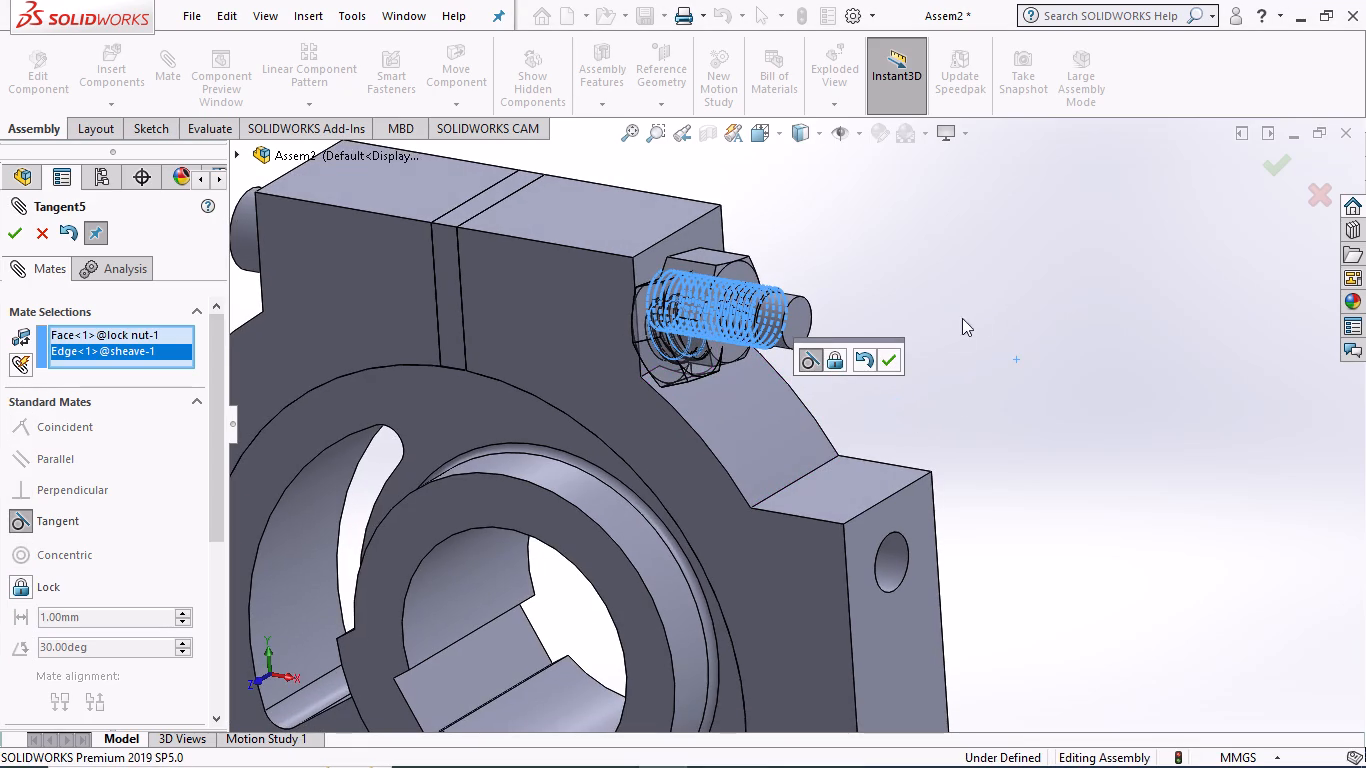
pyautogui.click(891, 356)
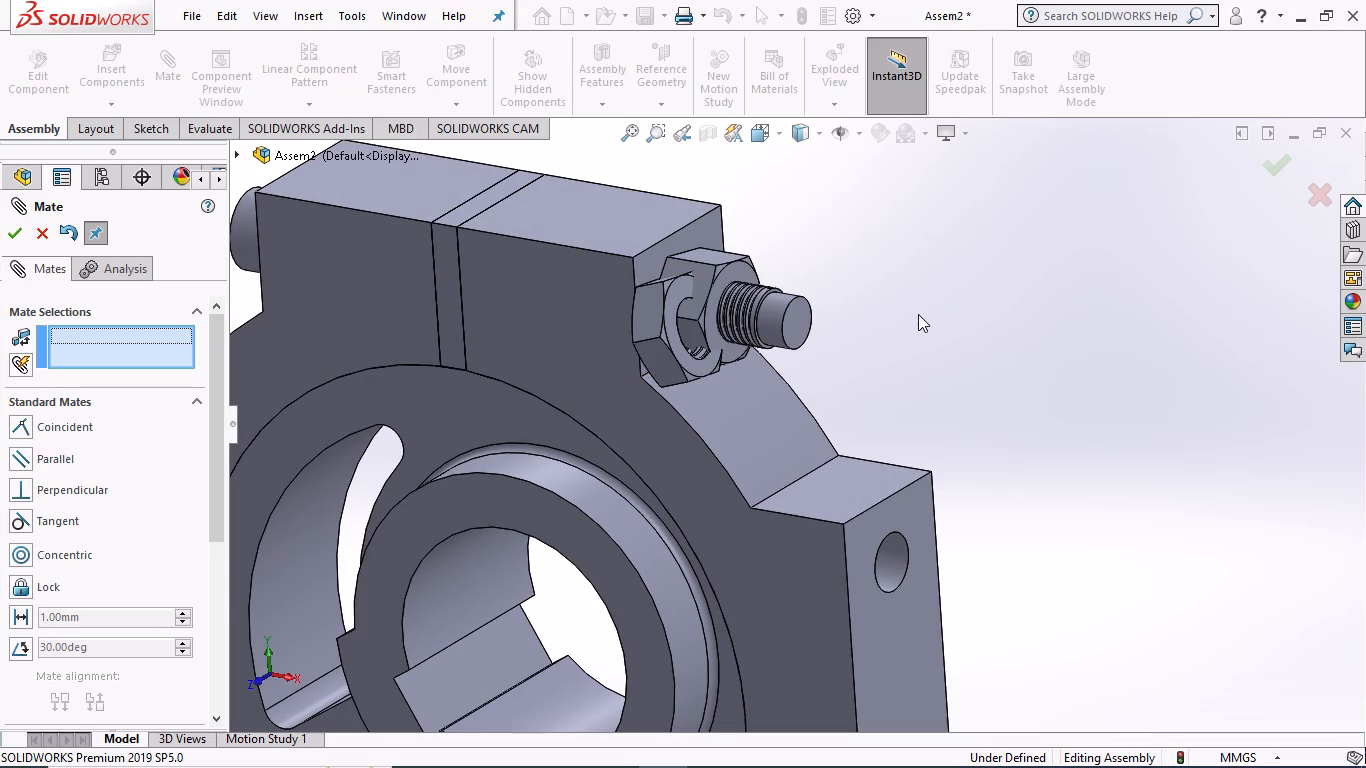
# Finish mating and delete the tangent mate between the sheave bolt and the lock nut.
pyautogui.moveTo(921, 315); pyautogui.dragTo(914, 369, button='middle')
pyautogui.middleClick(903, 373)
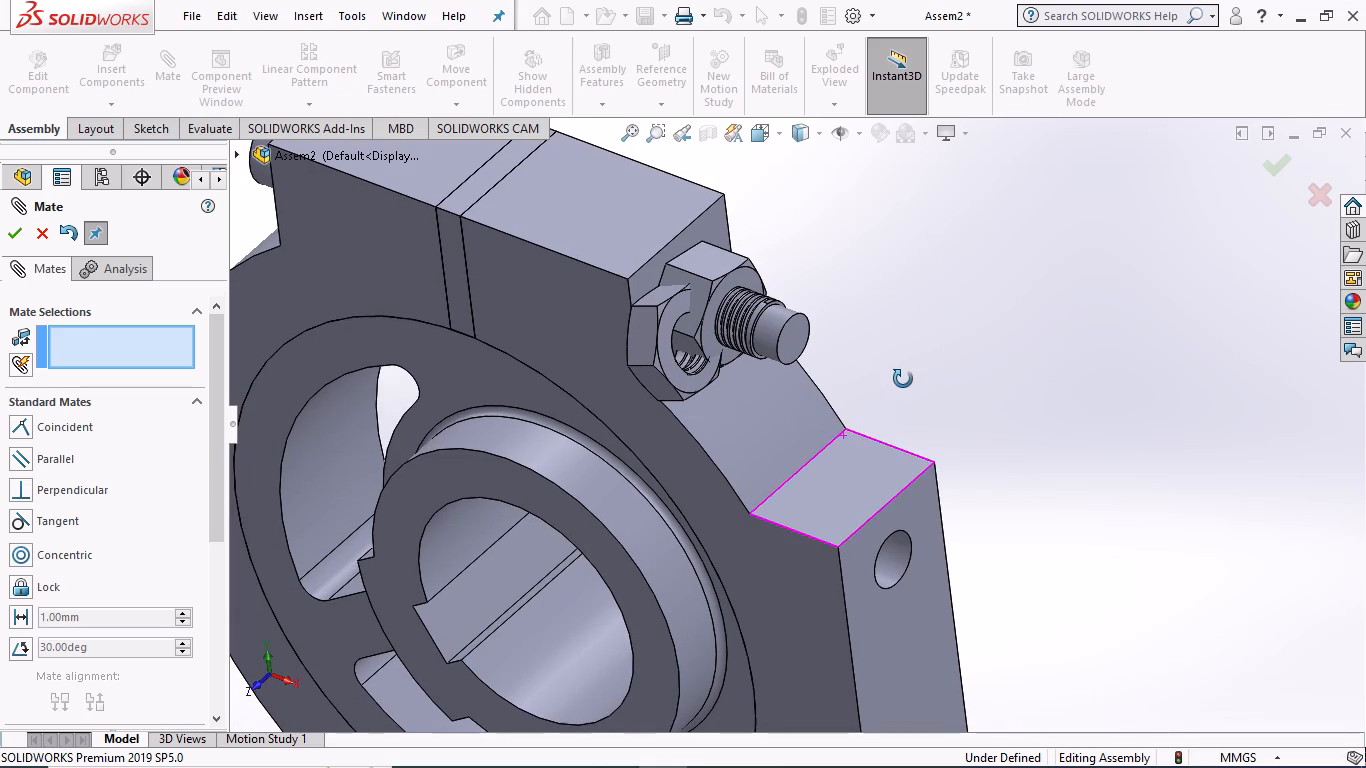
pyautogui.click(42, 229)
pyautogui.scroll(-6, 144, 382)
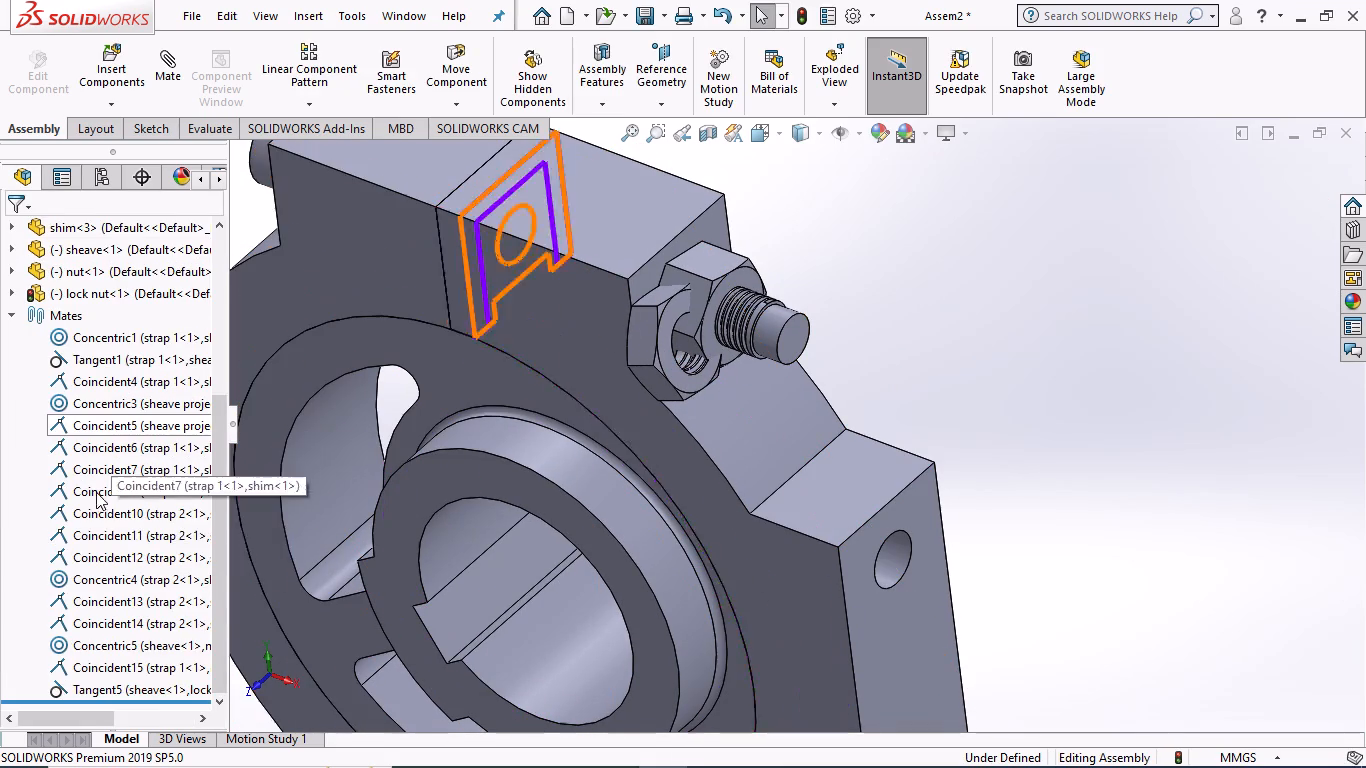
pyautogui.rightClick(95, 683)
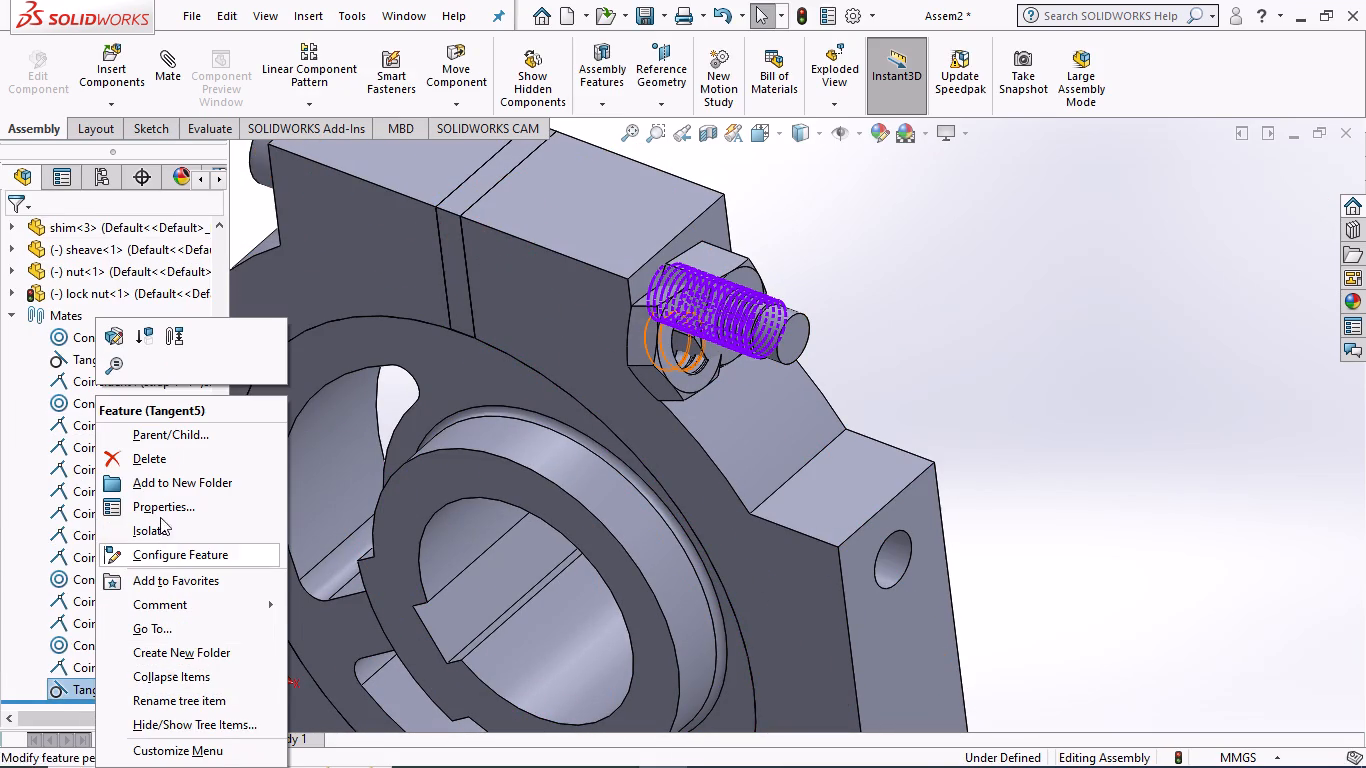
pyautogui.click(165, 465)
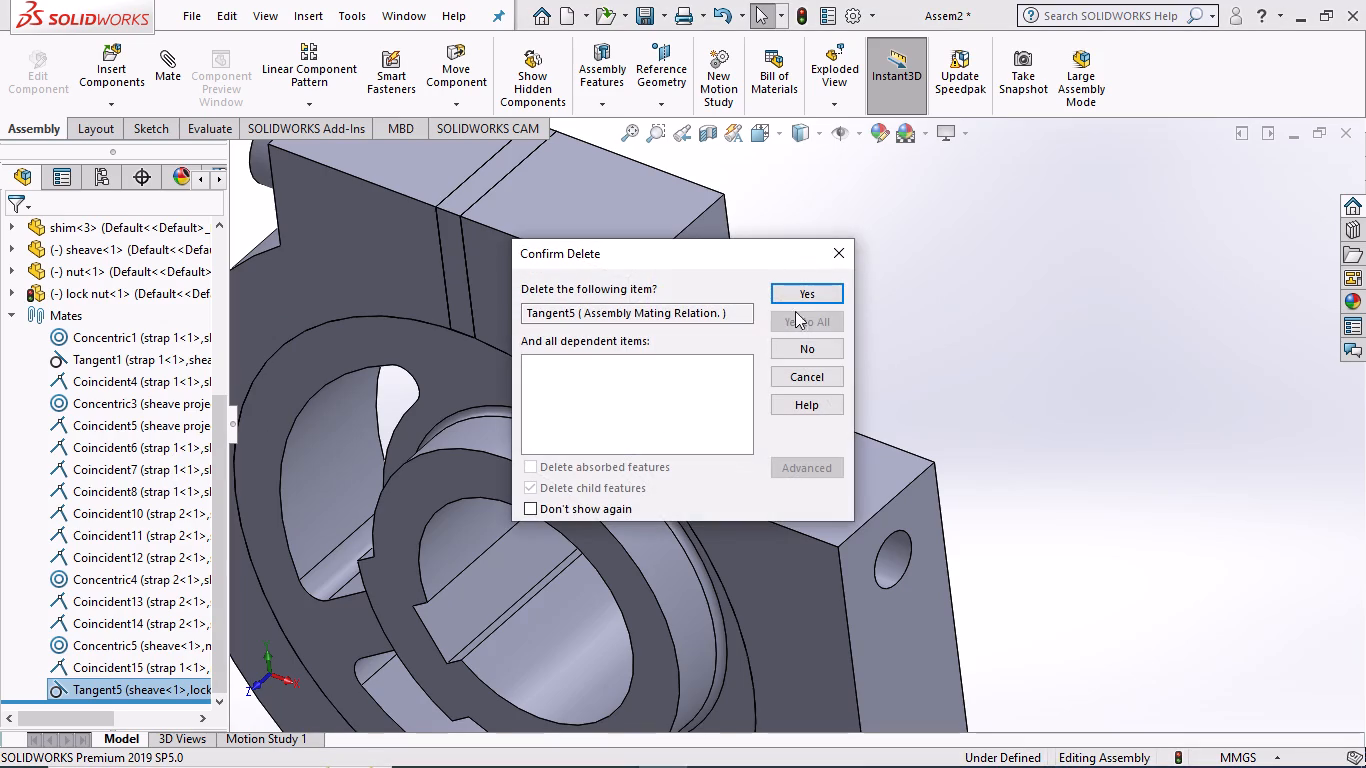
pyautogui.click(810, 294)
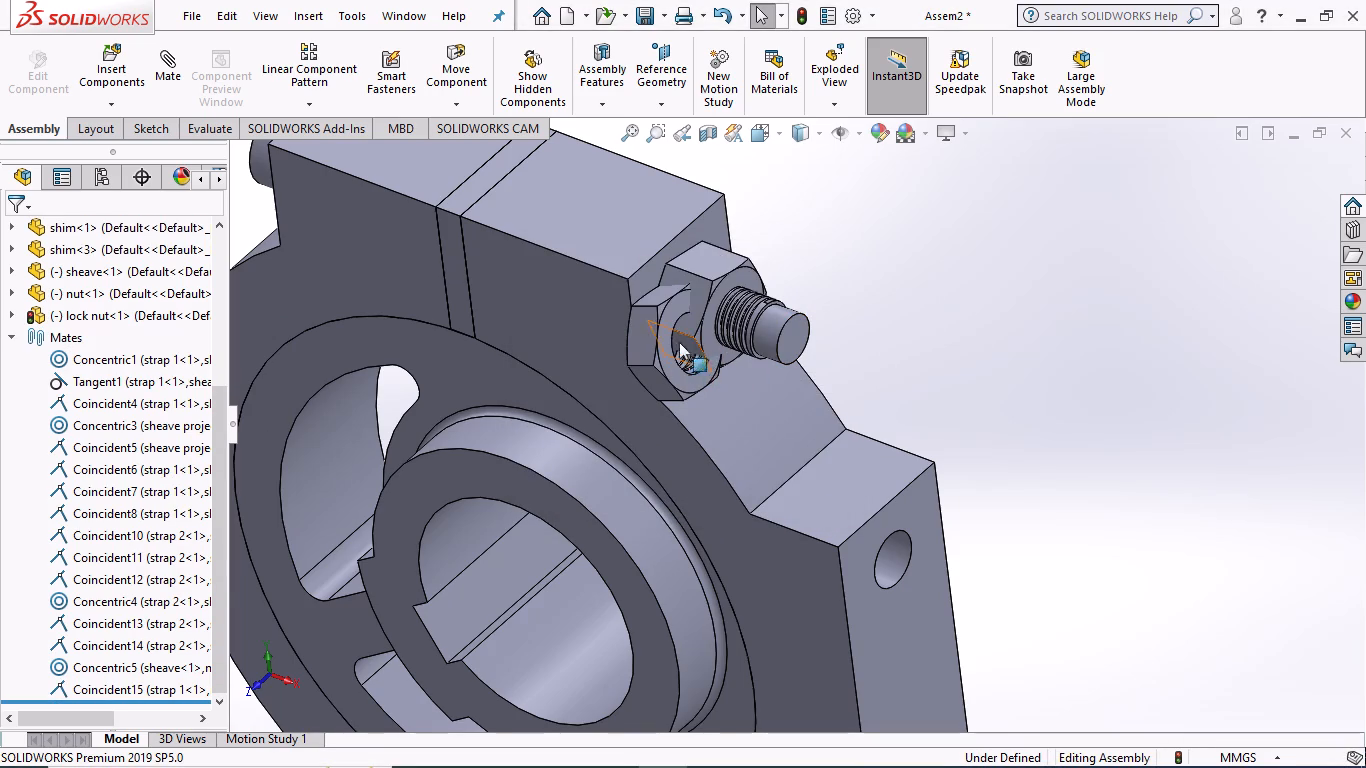
# Move the lock nut away from the seated nut to a clear spot beyond the sheave bolt's threaded end.
pyautogui.moveTo(654, 316); pyautogui.dragTo(967, 353)
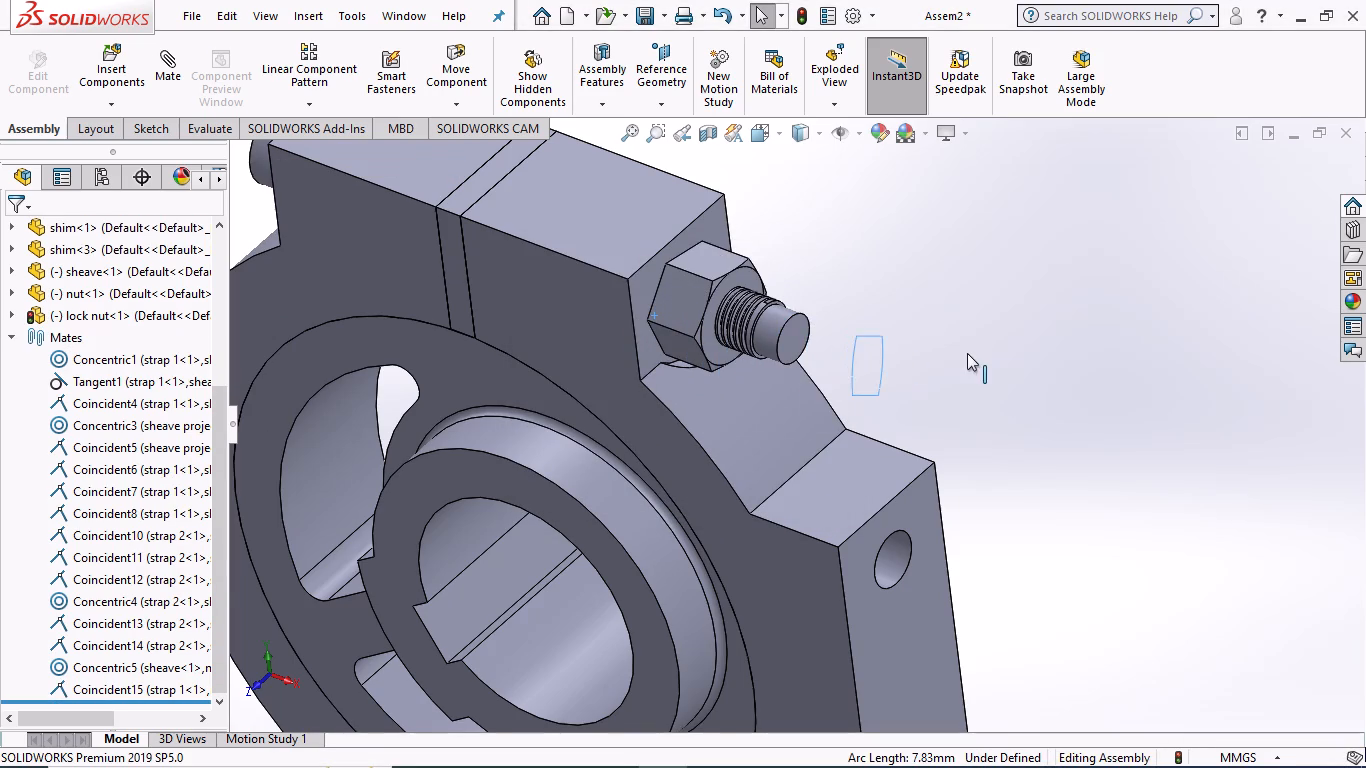
pyautogui.moveTo(967, 353); pyautogui.dragTo(988, 336)
# Add a concentric mate between the lock nut's cylindrical bore face and the sheave bolt's plain cylindrical end.
pyautogui.moveTo(1054, 375); pyautogui.dragTo(1106, 332, button='middle')
pyautogui.moveTo(1040, 342); pyautogui.dragTo(1090, 316, button='middle')
pyautogui.scroll(1, 1092, 314)
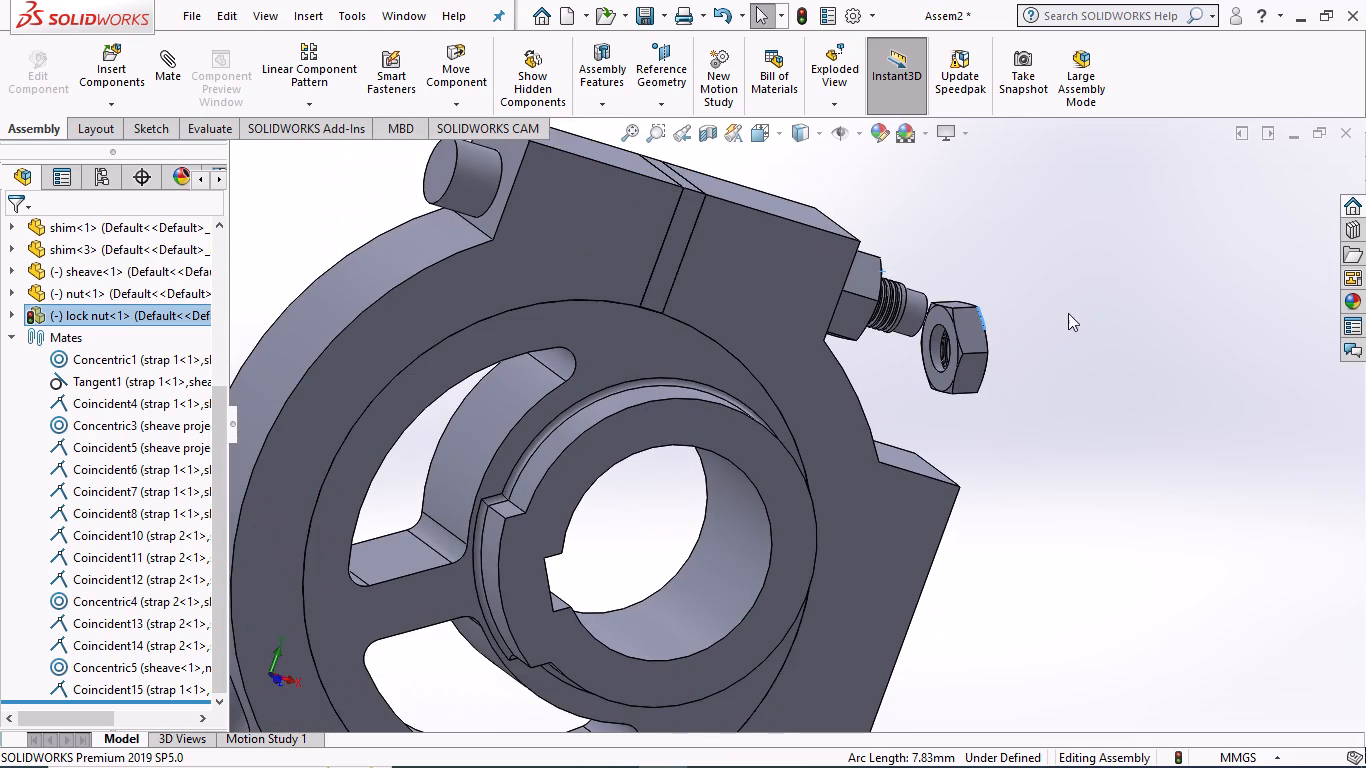
pyautogui.click(170, 63)
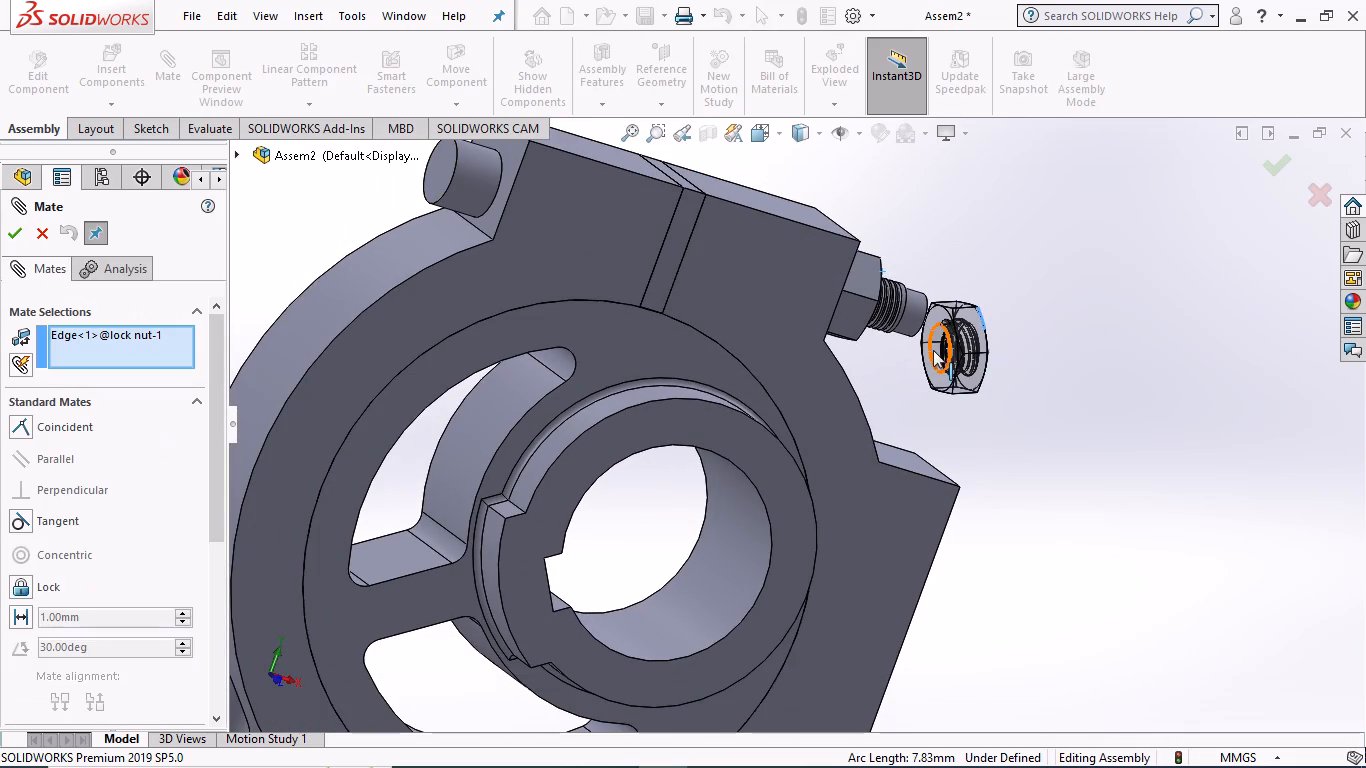
pyautogui.scroll(-3, 936, 335)
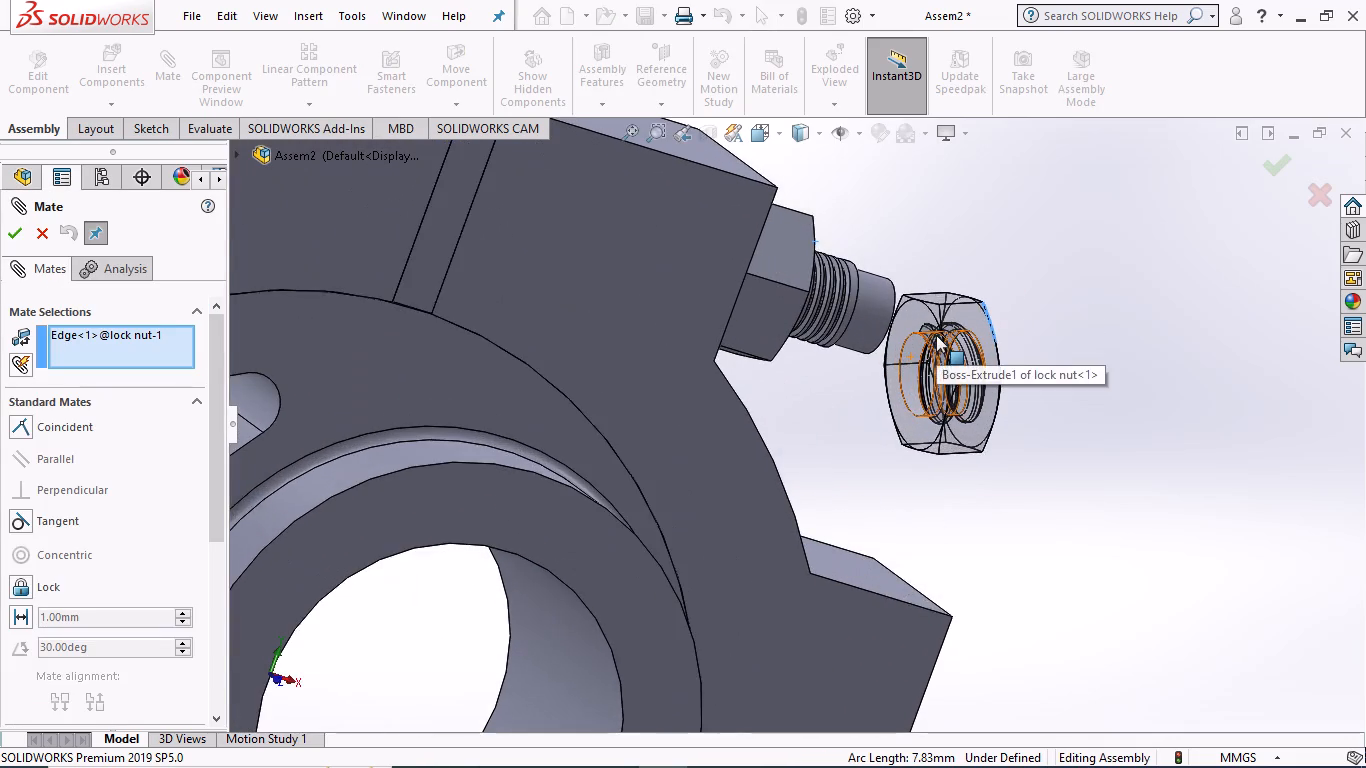
pyautogui.scroll(-3, 934, 345)
pyautogui.click(1131, 398)
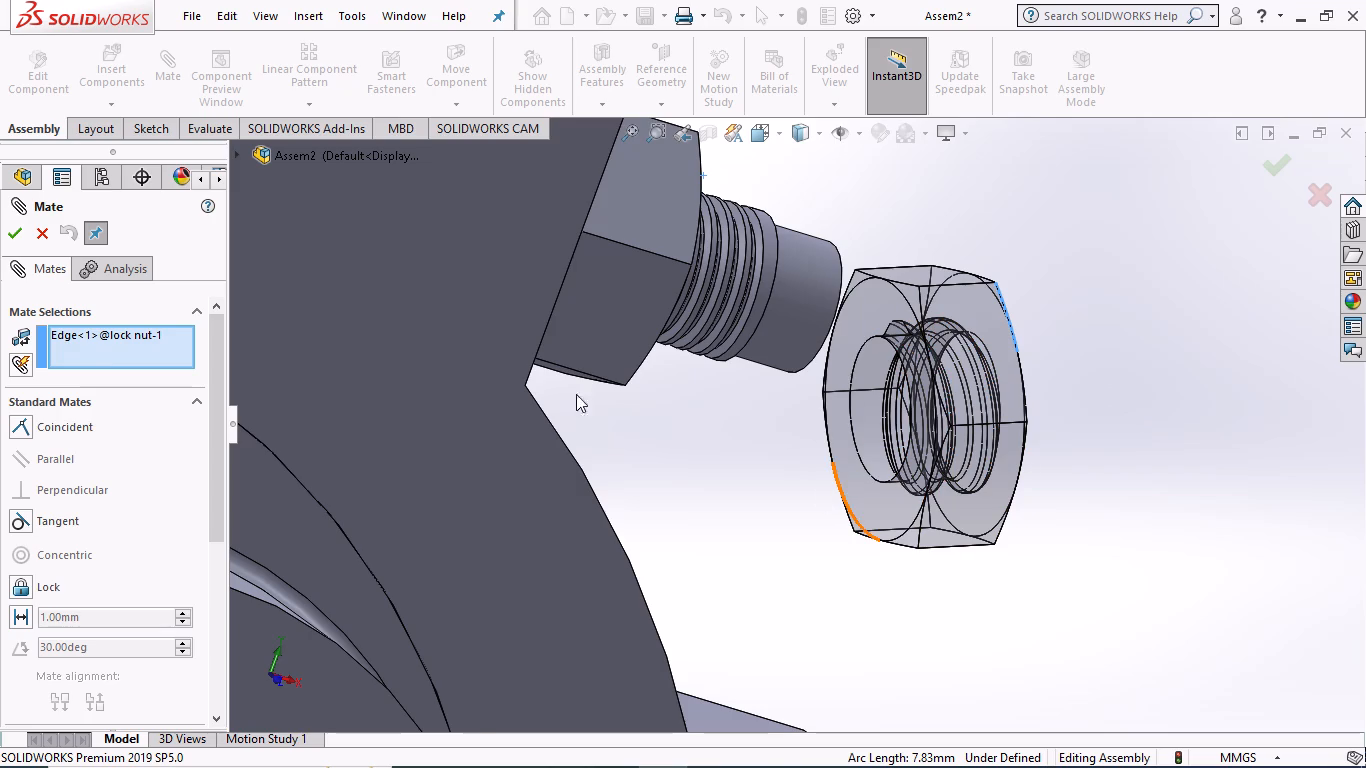
pyautogui.rightClick(78, 327)
pyautogui.click(147, 335)
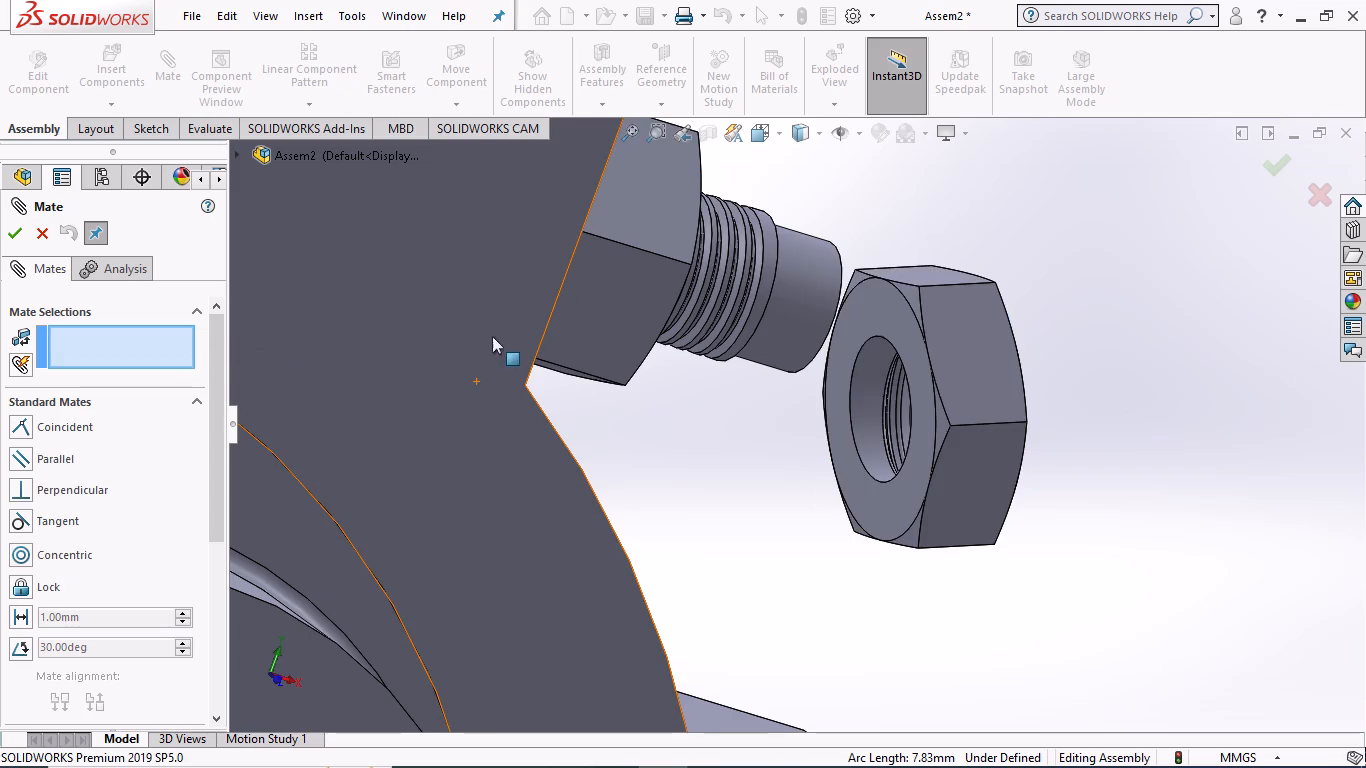
pyautogui.click(872, 365)
pyautogui.click(801, 320)
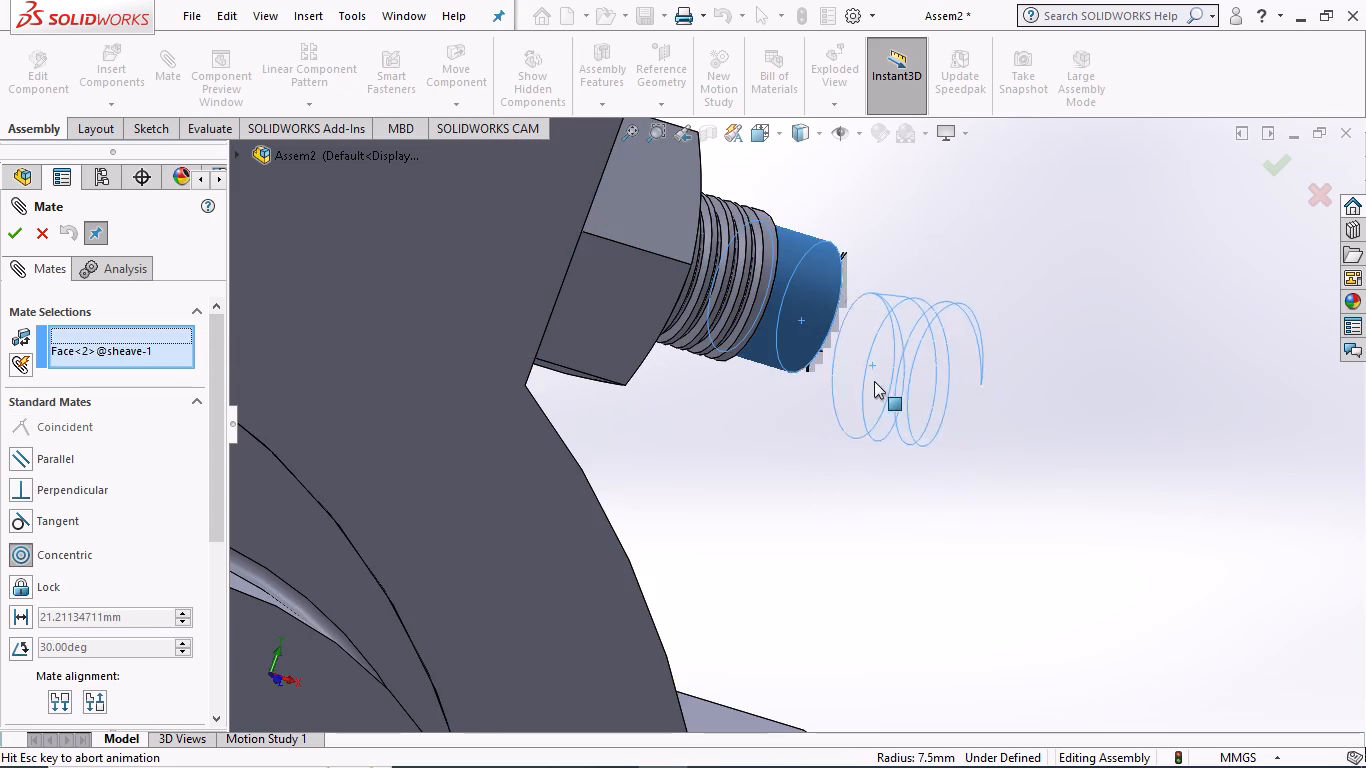
pyautogui.moveTo(1013, 420); pyautogui.dragTo(958, 421, button='middle')
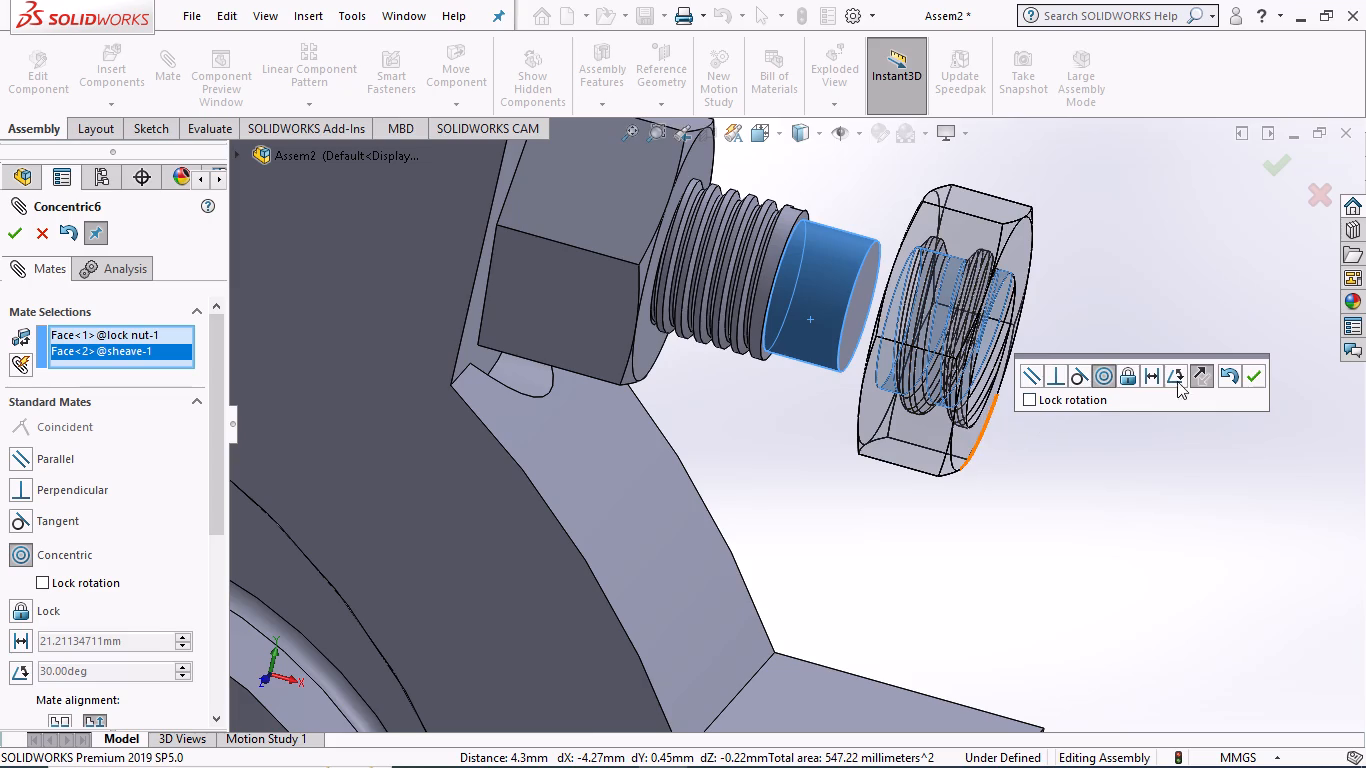
pyautogui.click(1260, 374)
# Add a coincident mate seating the lock nut's inner end face against the outer end face of the nut.
pyautogui.scroll(1, 1166, 422)
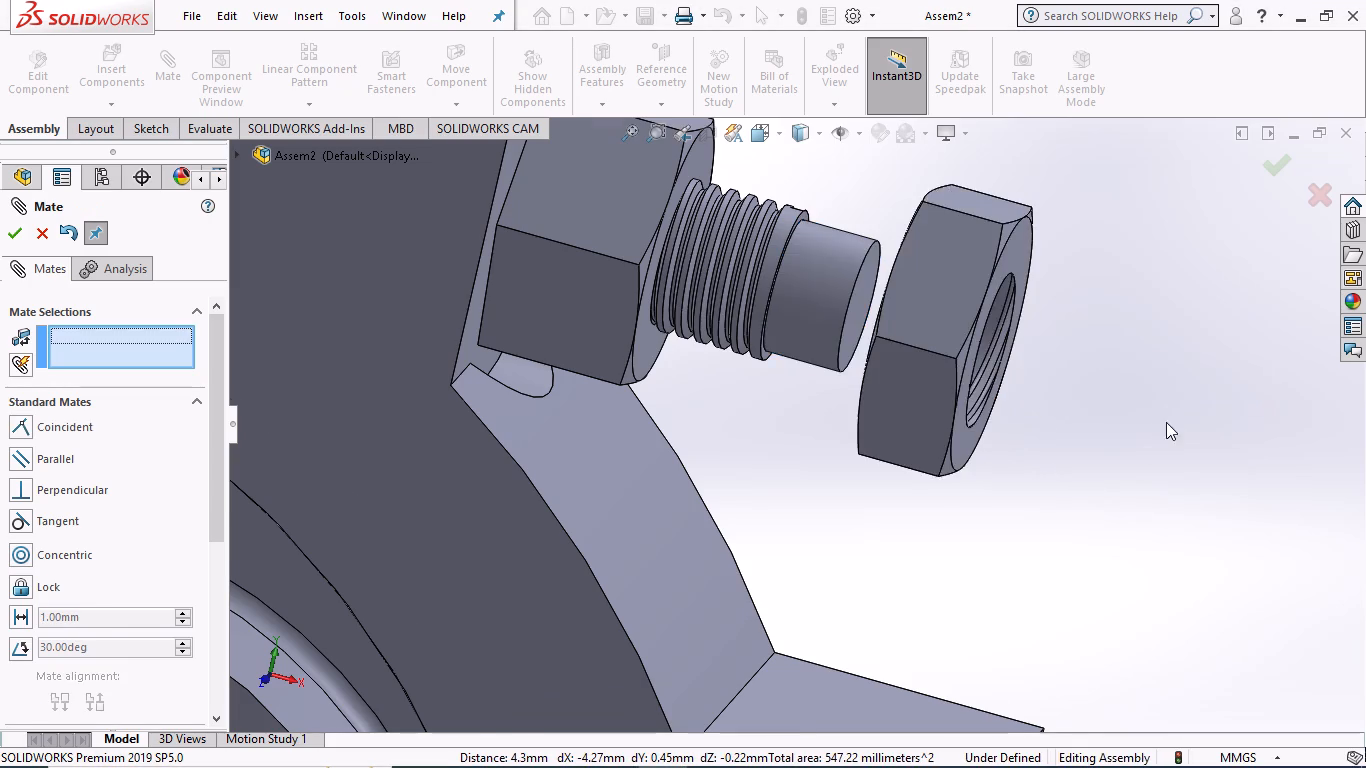
pyautogui.moveTo(1040, 443); pyautogui.dragTo(1108, 437, button='middle')
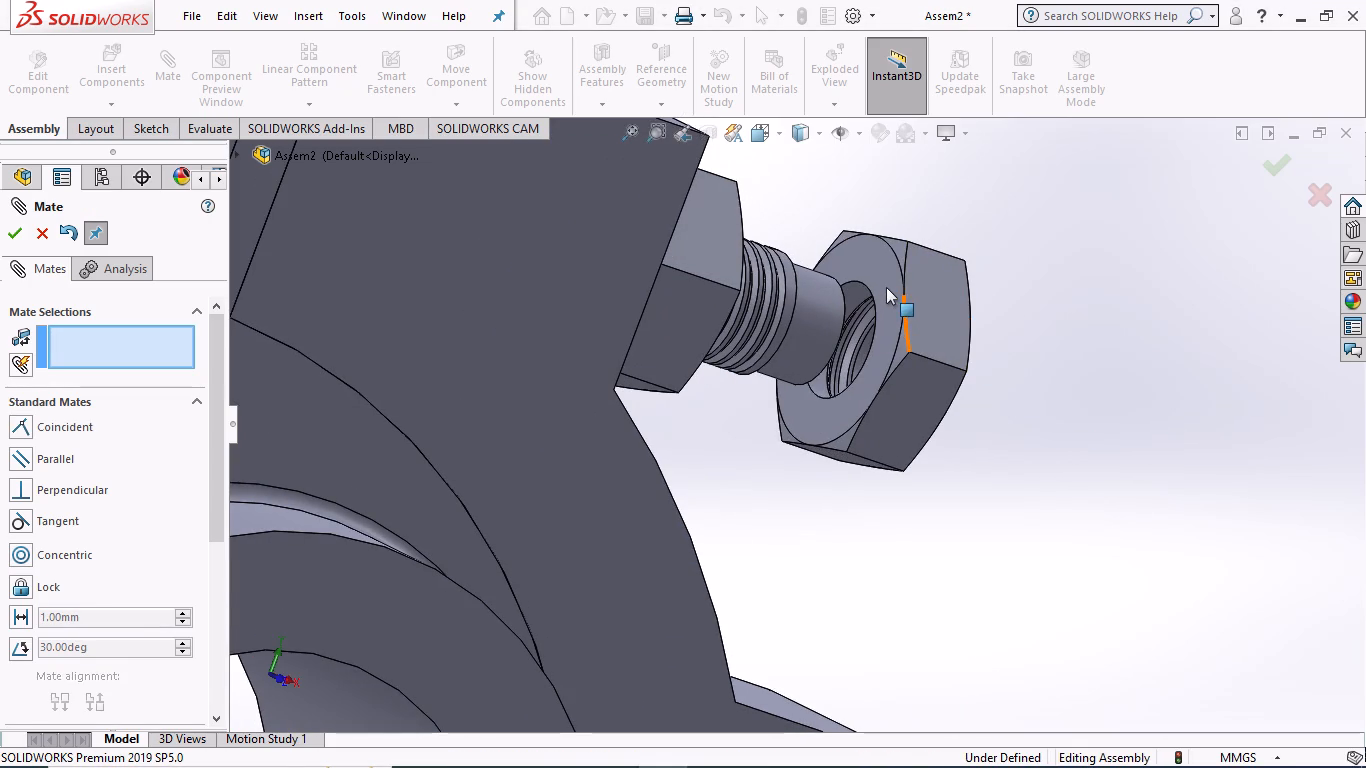
pyautogui.click(887, 287)
pyautogui.moveTo(1077, 393); pyautogui.dragTo(919, 384, button='middle')
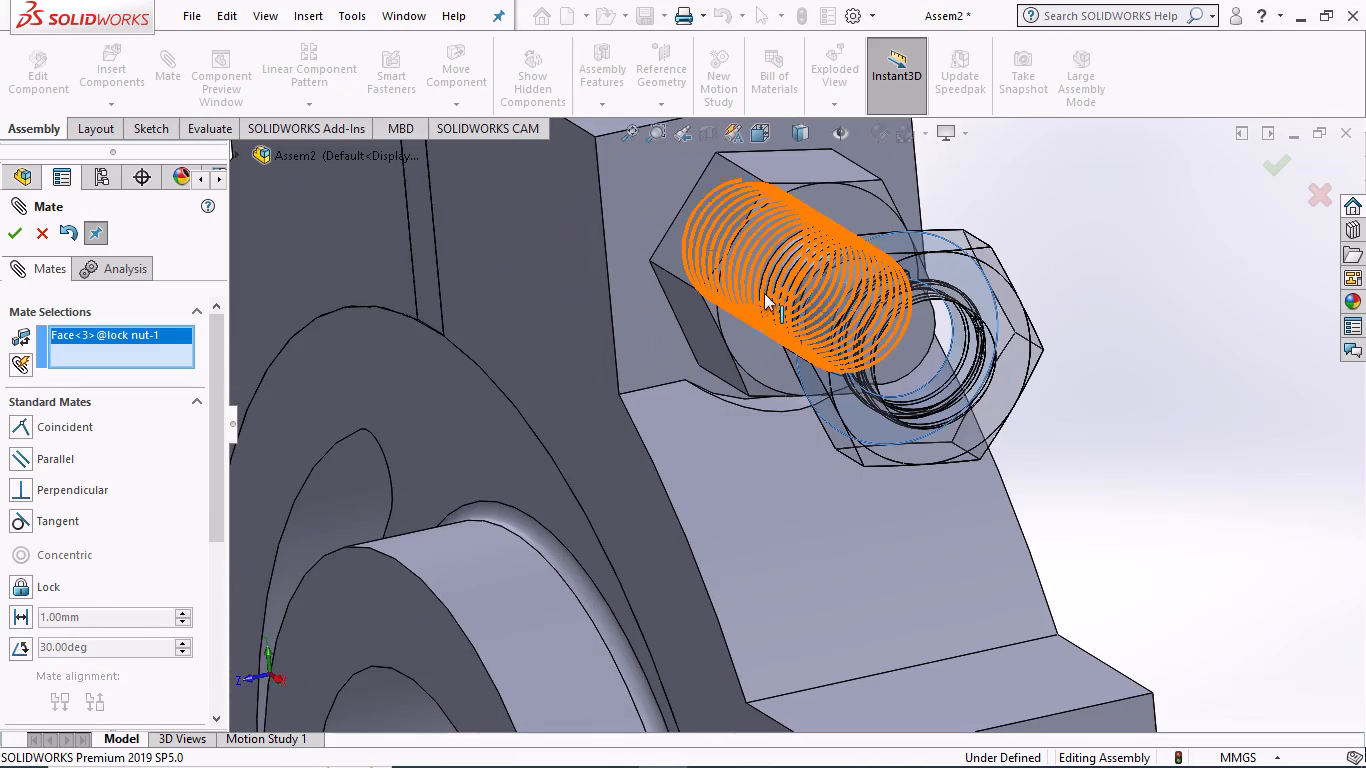
pyautogui.click(756, 326)
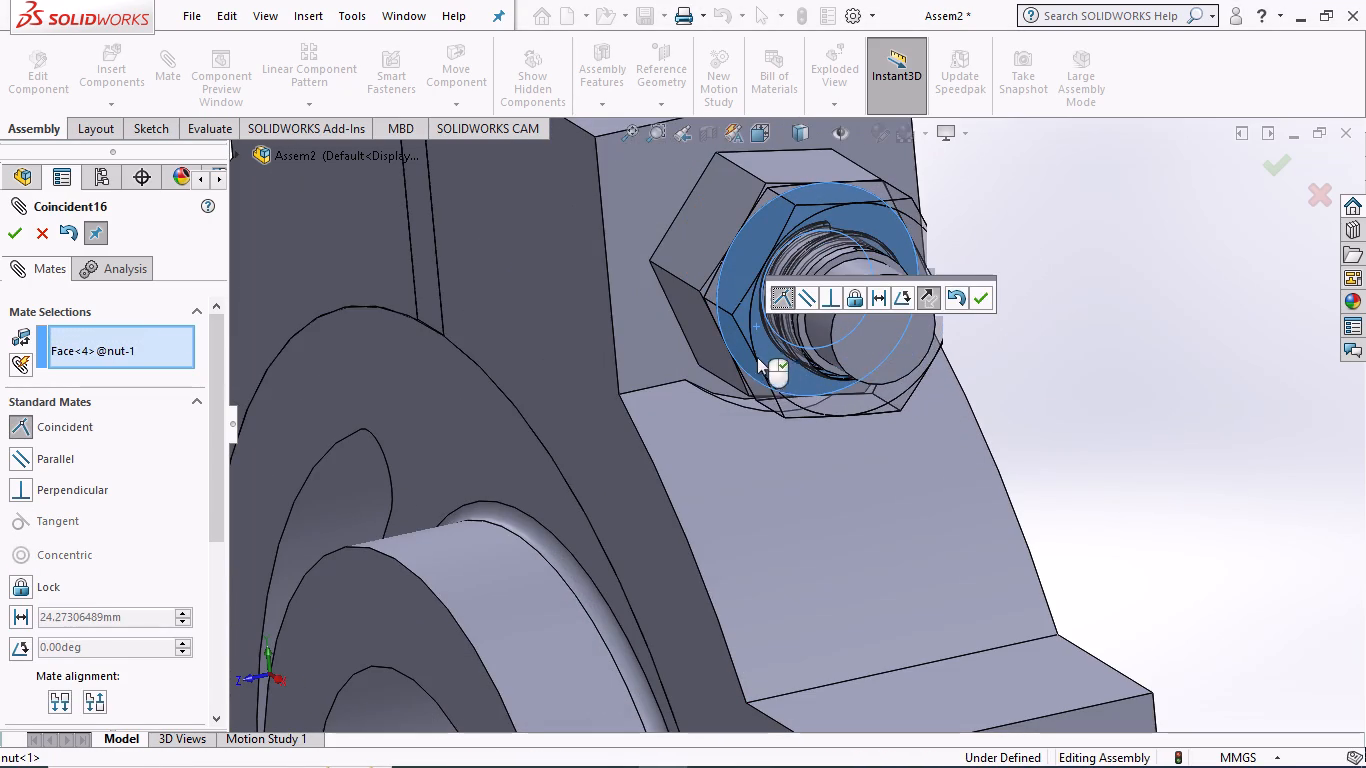
pyautogui.click(980, 298)
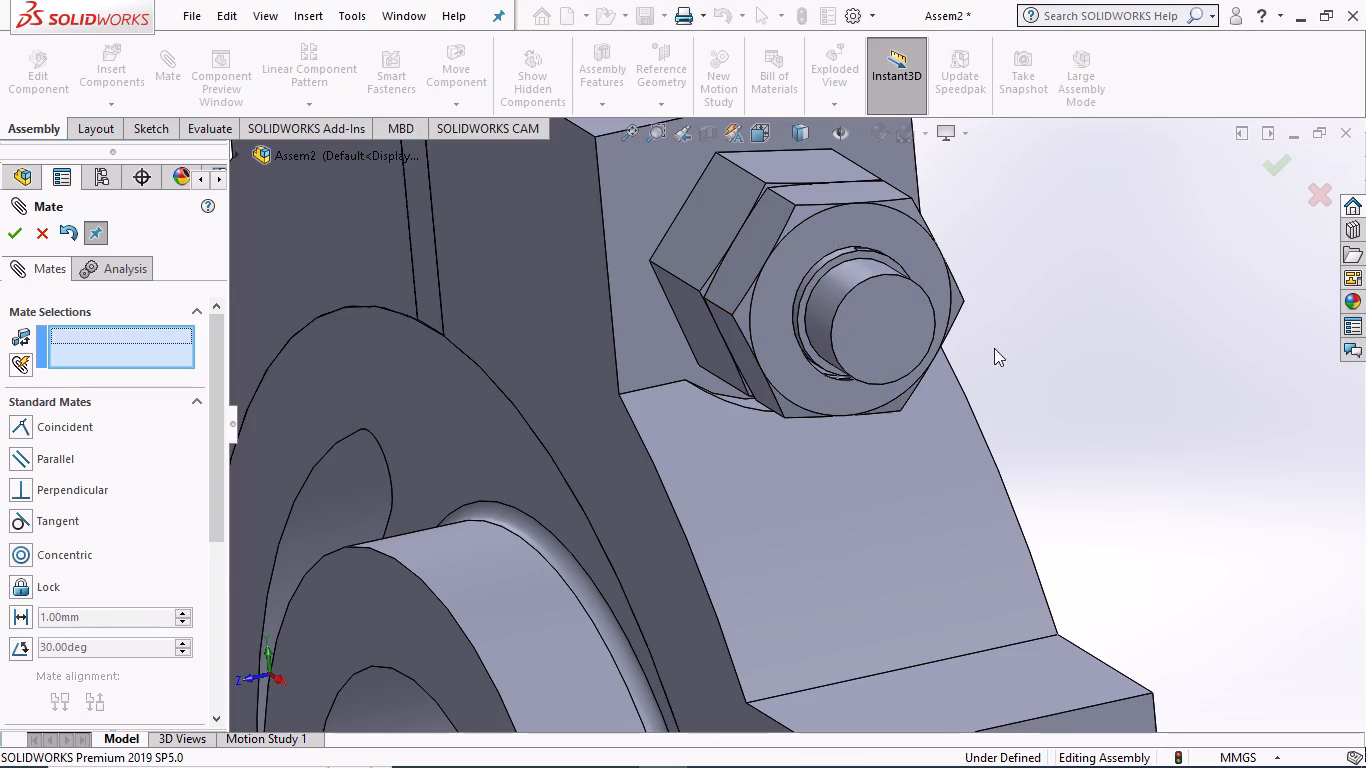
# Try turning the seated lock nut about the sheave bolt to check its remaining freedom of rotation.
pyautogui.moveTo(995, 350); pyautogui.dragTo(1021, 332, button='middle')
pyautogui.moveTo(866, 280); pyautogui.dragTo(1035, 337)
pyautogui.moveTo(864, 273); pyautogui.dragTo(865, 314)
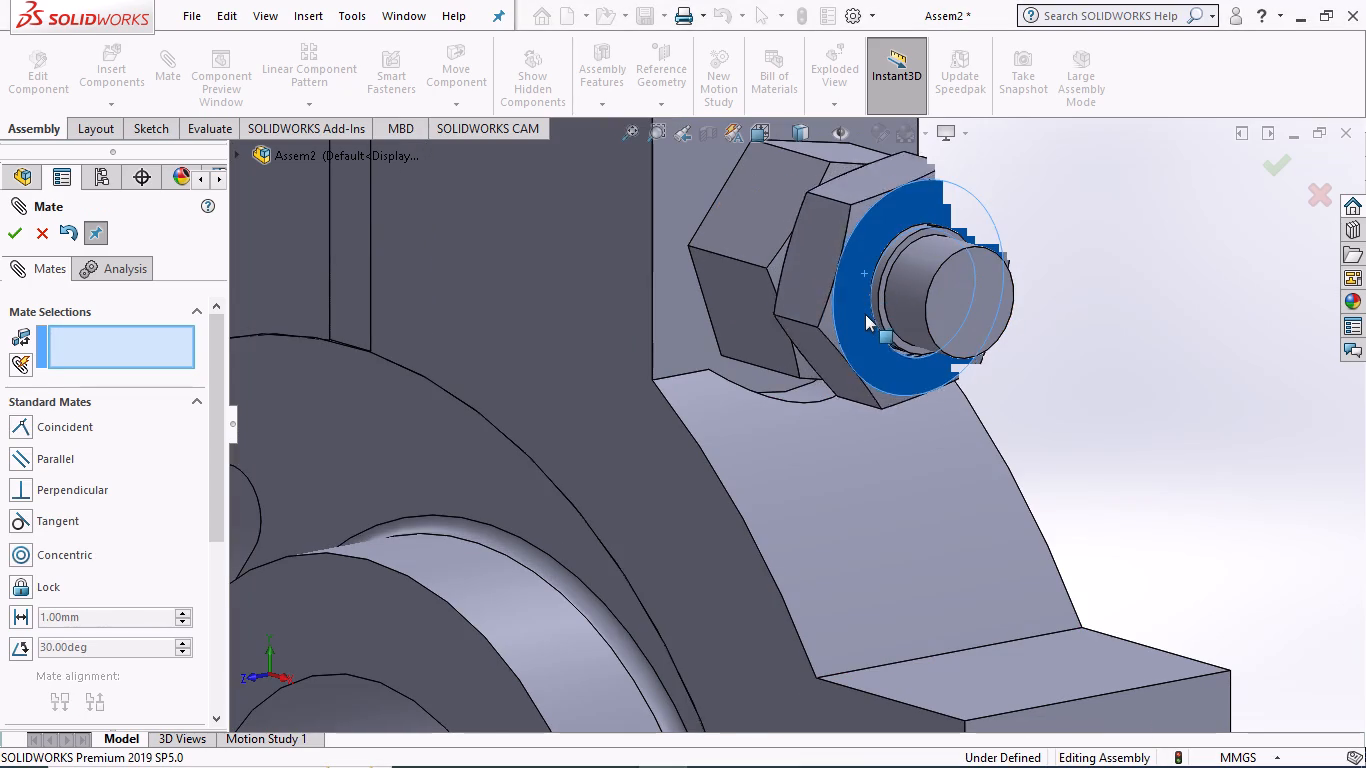
# Turn the seated lock nut about the sheave bolt so its flats roughly line up with those of the nut.
pyautogui.moveTo(865, 314); pyautogui.dragTo(1022, 357)
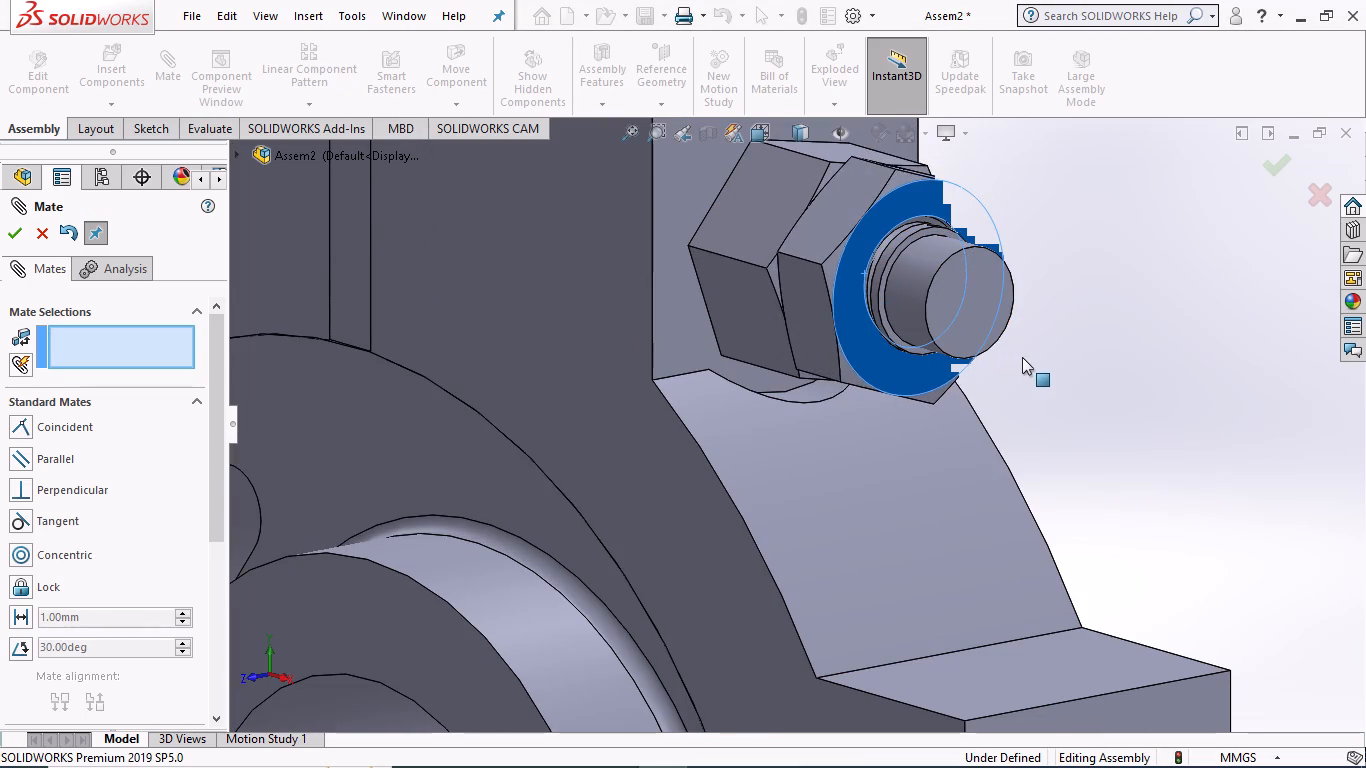
pyautogui.moveTo(1022, 357); pyautogui.dragTo(1058, 351)
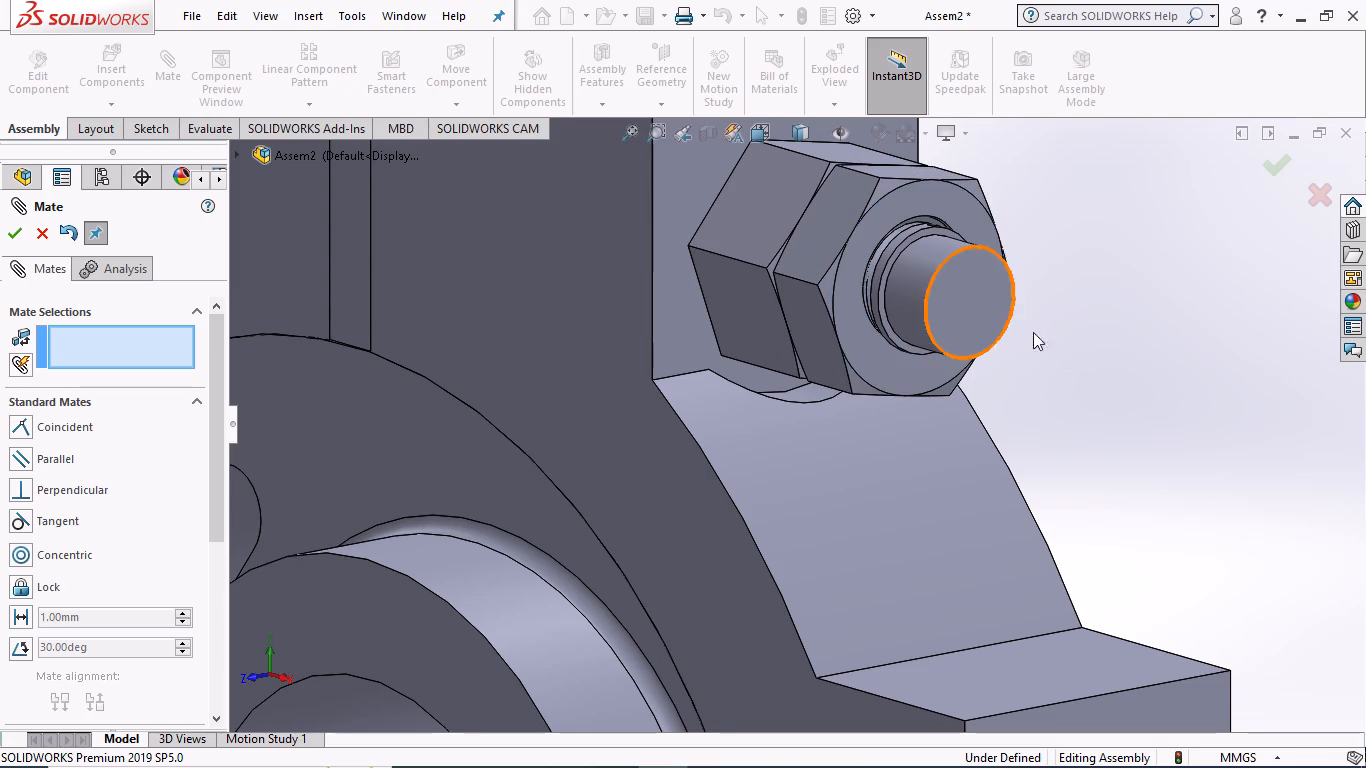
pyautogui.click(1085, 288)
# Try pulling the sheave bolt outward along its axis at the head end to check its remaining freedom.
pyautogui.scroll(2, 1076, 290)
pyautogui.middleClick(1061, 280)
pyautogui.moveTo(1060, 280); pyautogui.dragTo(1015, 278, button='middle')
pyautogui.scroll(1, 1015, 278)
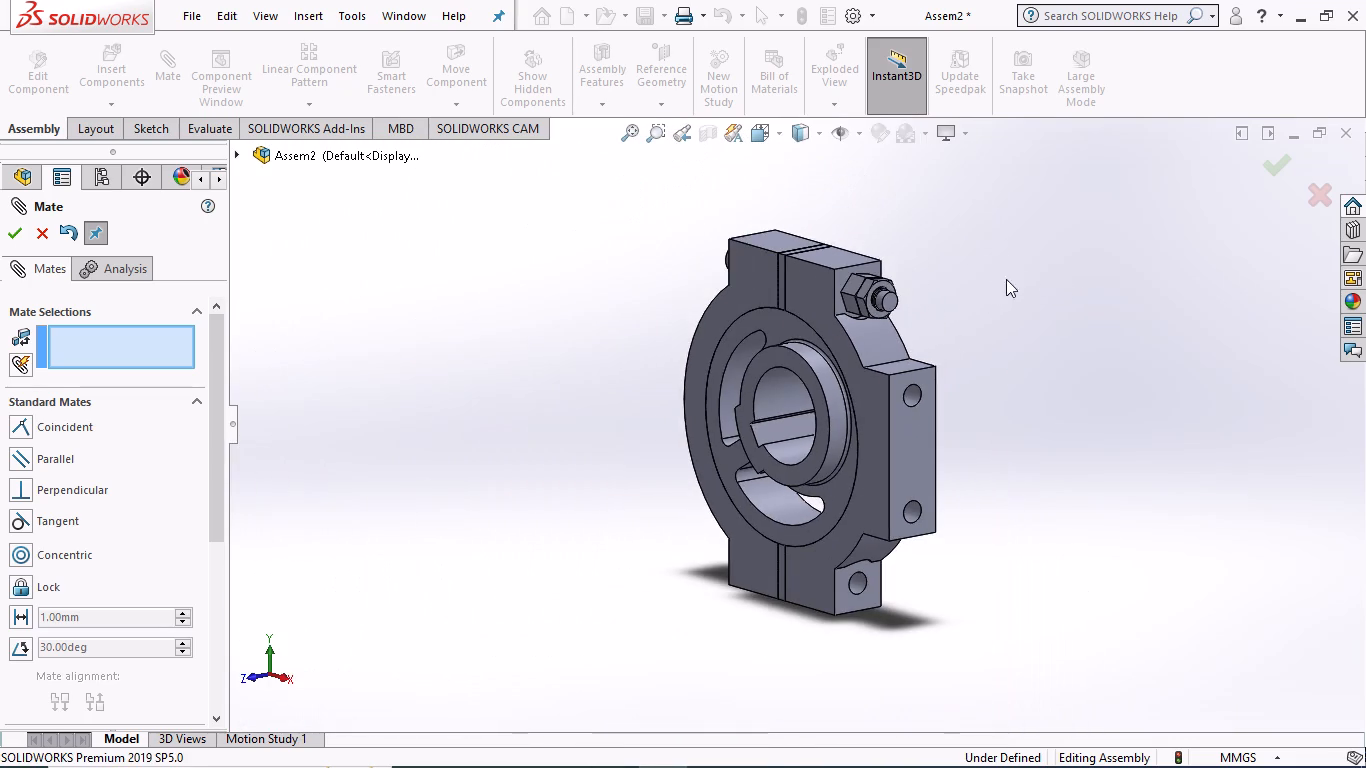
pyautogui.moveTo(924, 348); pyautogui.dragTo(1007, 324, button='middle')
pyautogui.moveTo(723, 265); pyautogui.dragTo(576, 261)
pyautogui.click(579, 260)
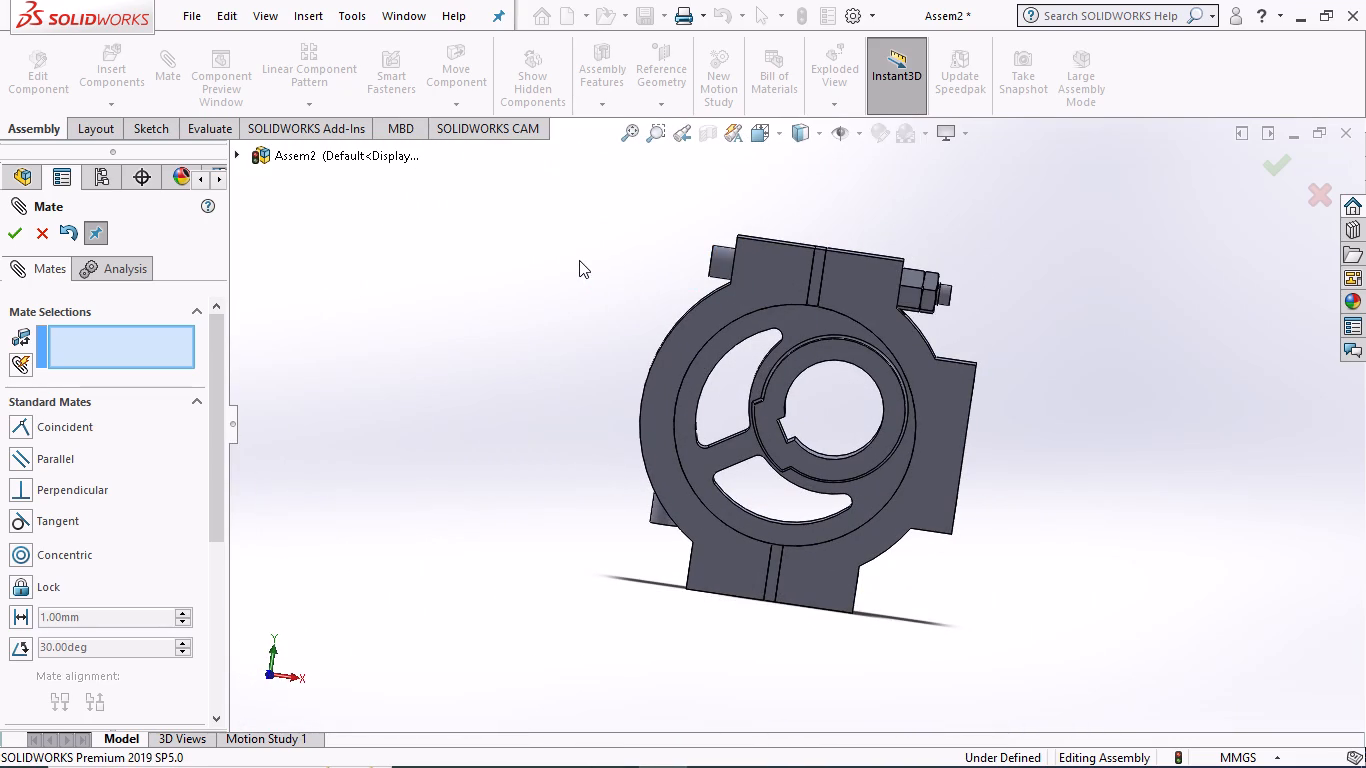
# Examine the bolted straps and the sheave bolt from several sides, and finish mating.
pyautogui.moveTo(856, 318); pyautogui.dragTo(933, 323, button='middle')
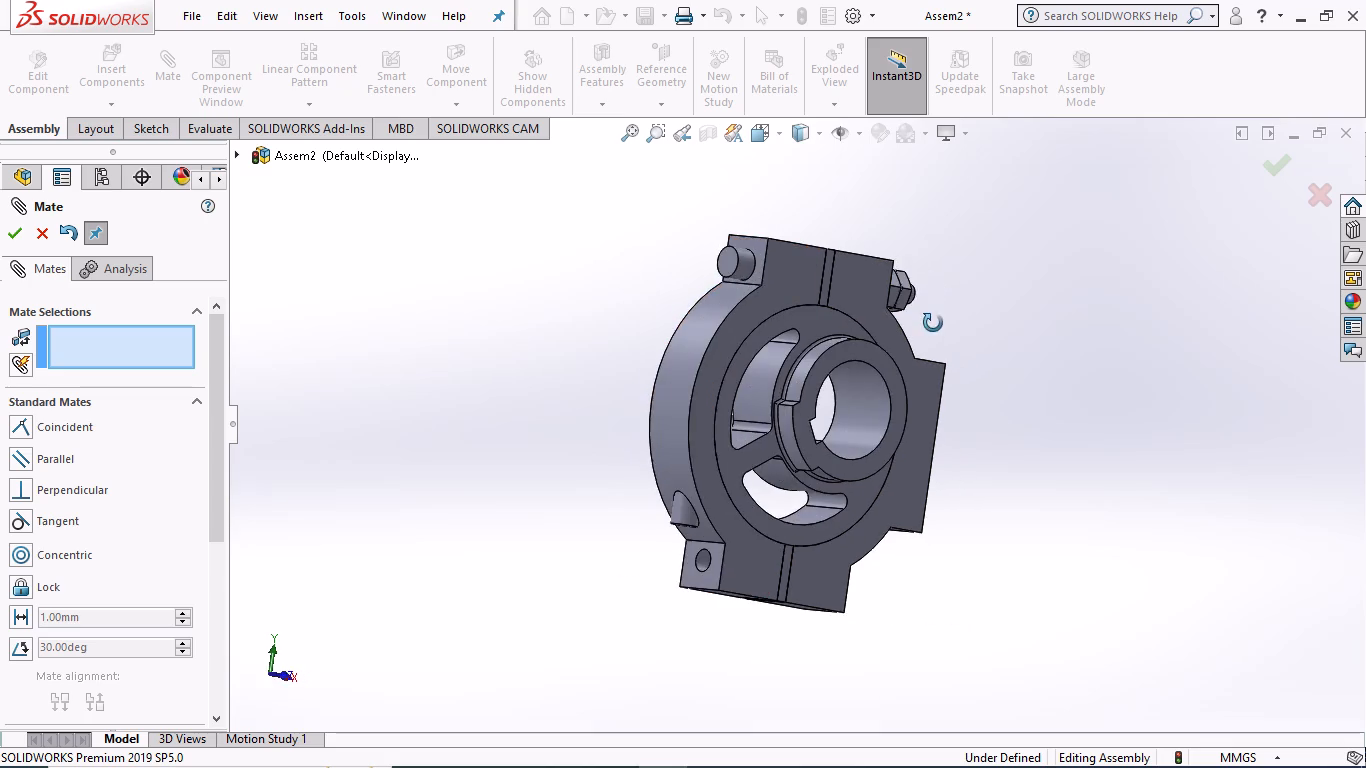
pyautogui.moveTo(933, 323); pyautogui.dragTo(897, 438, button='middle')
pyautogui.scroll(-6, 723, 331)
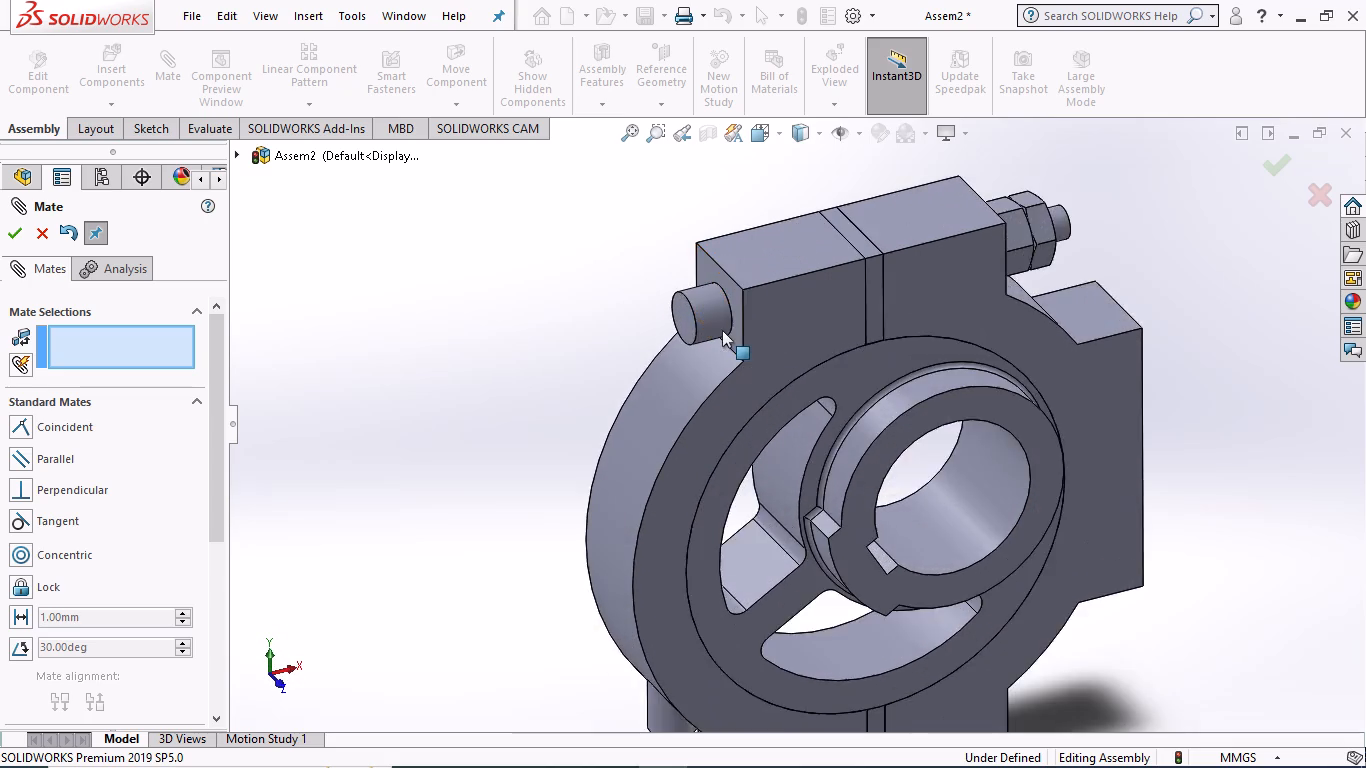
pyautogui.scroll(-3, 722, 330)
pyautogui.scroll(8, 722, 330)
pyautogui.scroll(3, 897, 383)
pyautogui.moveTo(1023, 529); pyautogui.dragTo(1004, 495, button='middle')
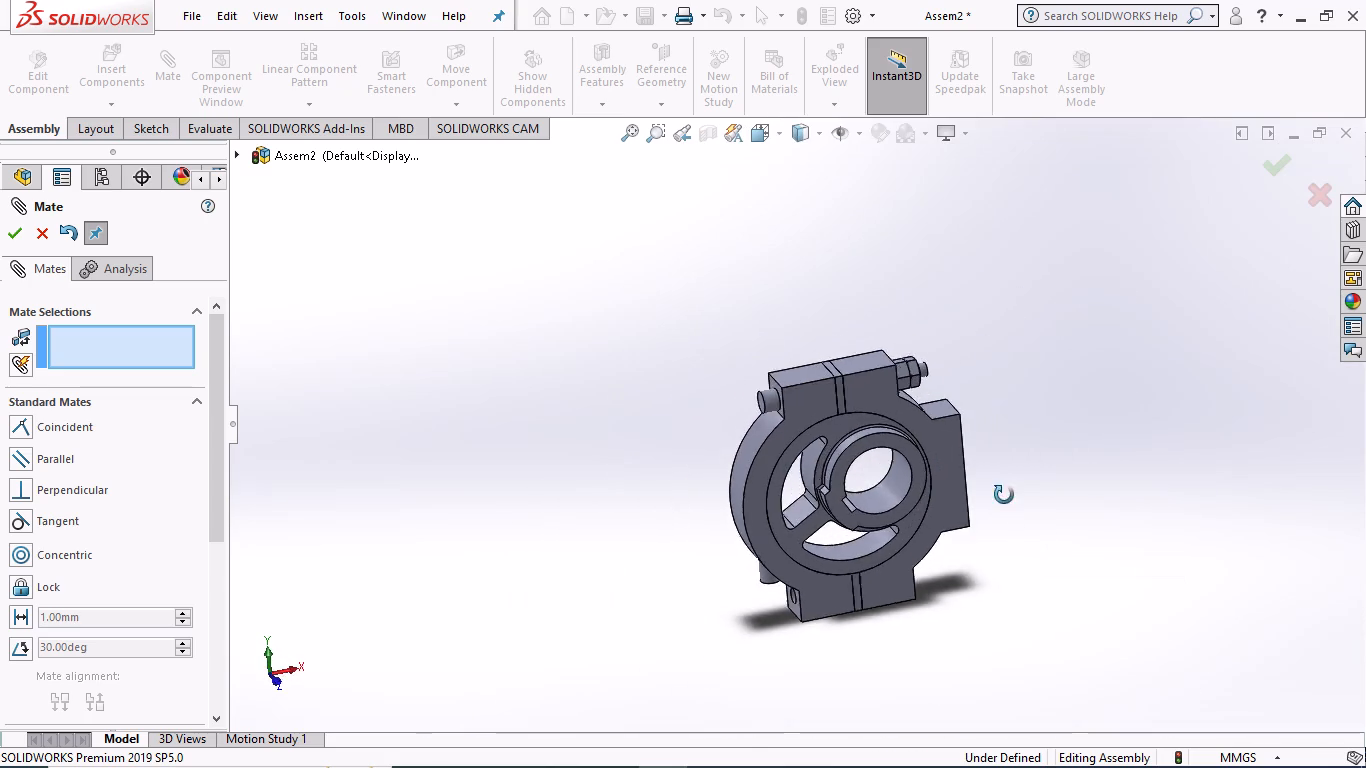
pyautogui.moveTo(1004, 495); pyautogui.dragTo(983, 428, button='middle')
pyautogui.scroll(1, 983, 428)
pyautogui.click(599, 278)
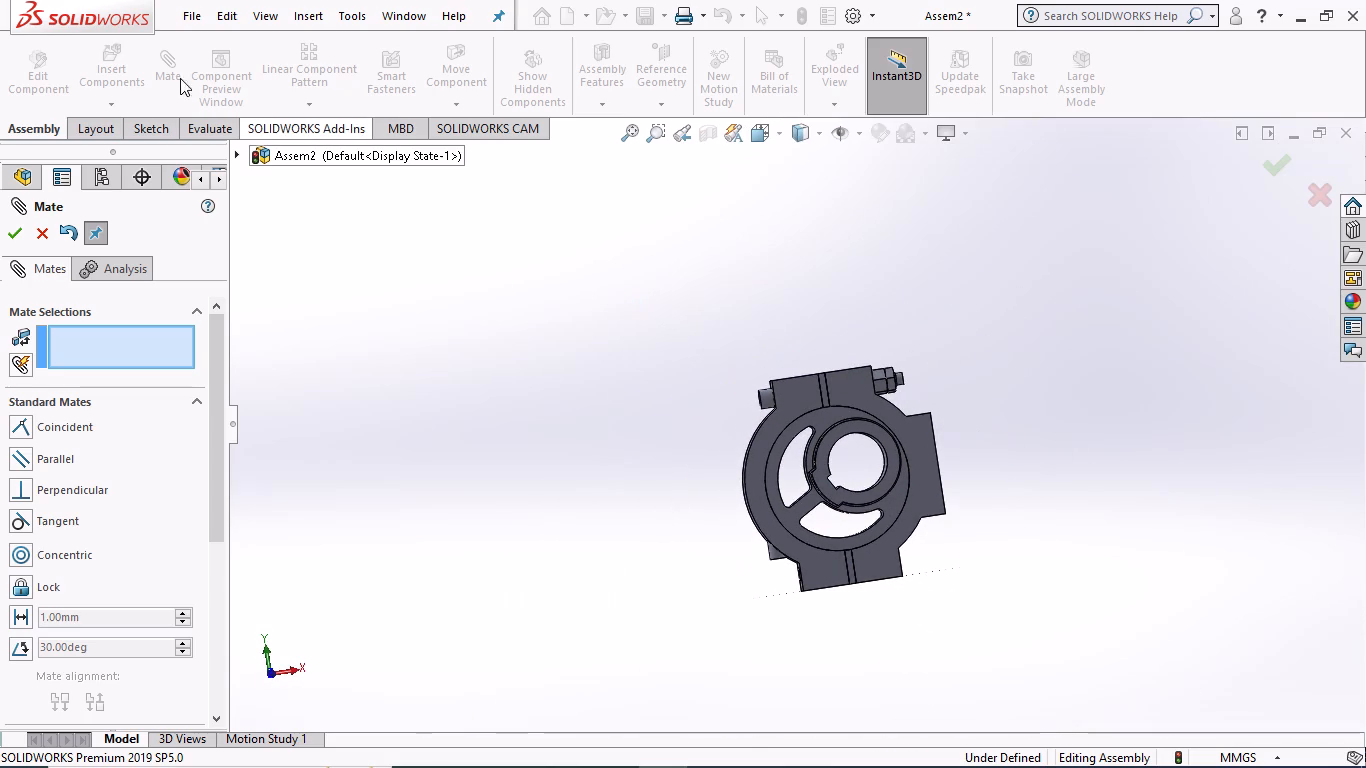
pyautogui.click(12, 238)
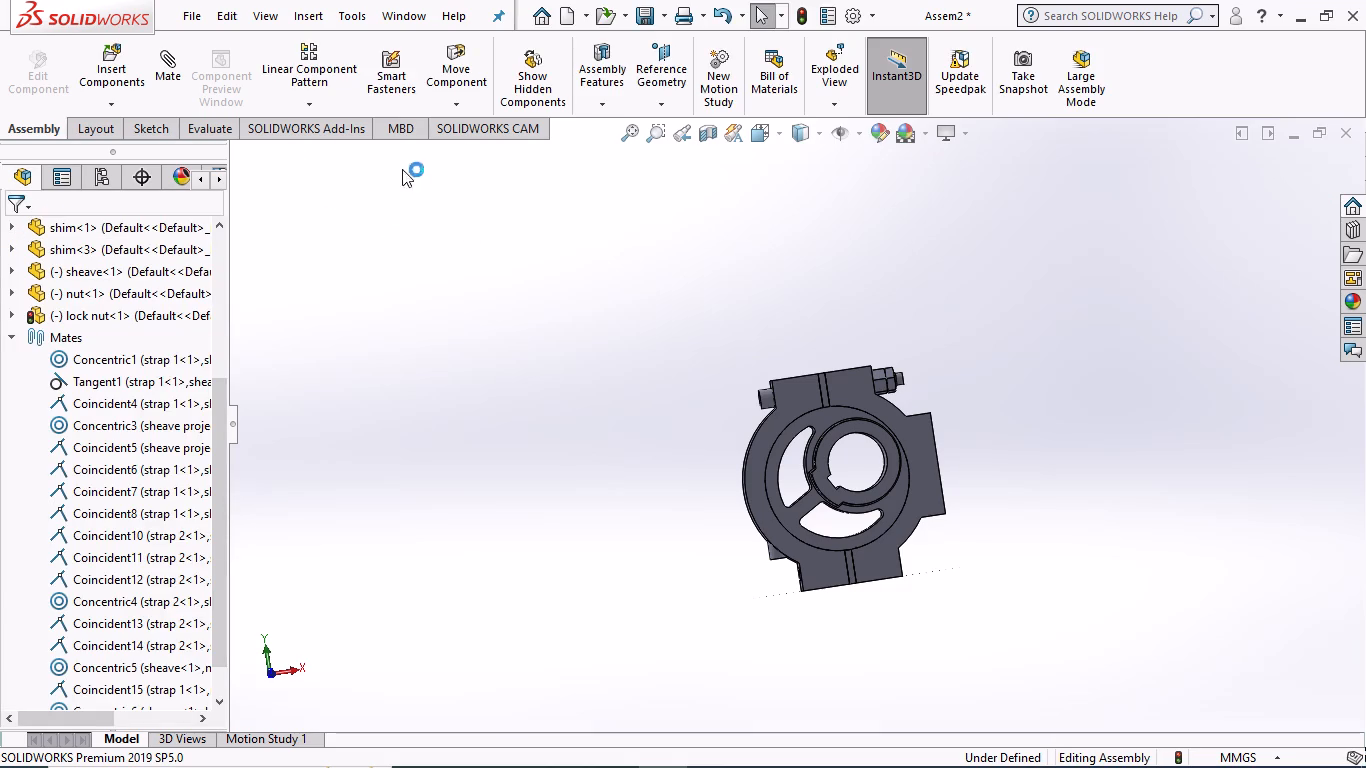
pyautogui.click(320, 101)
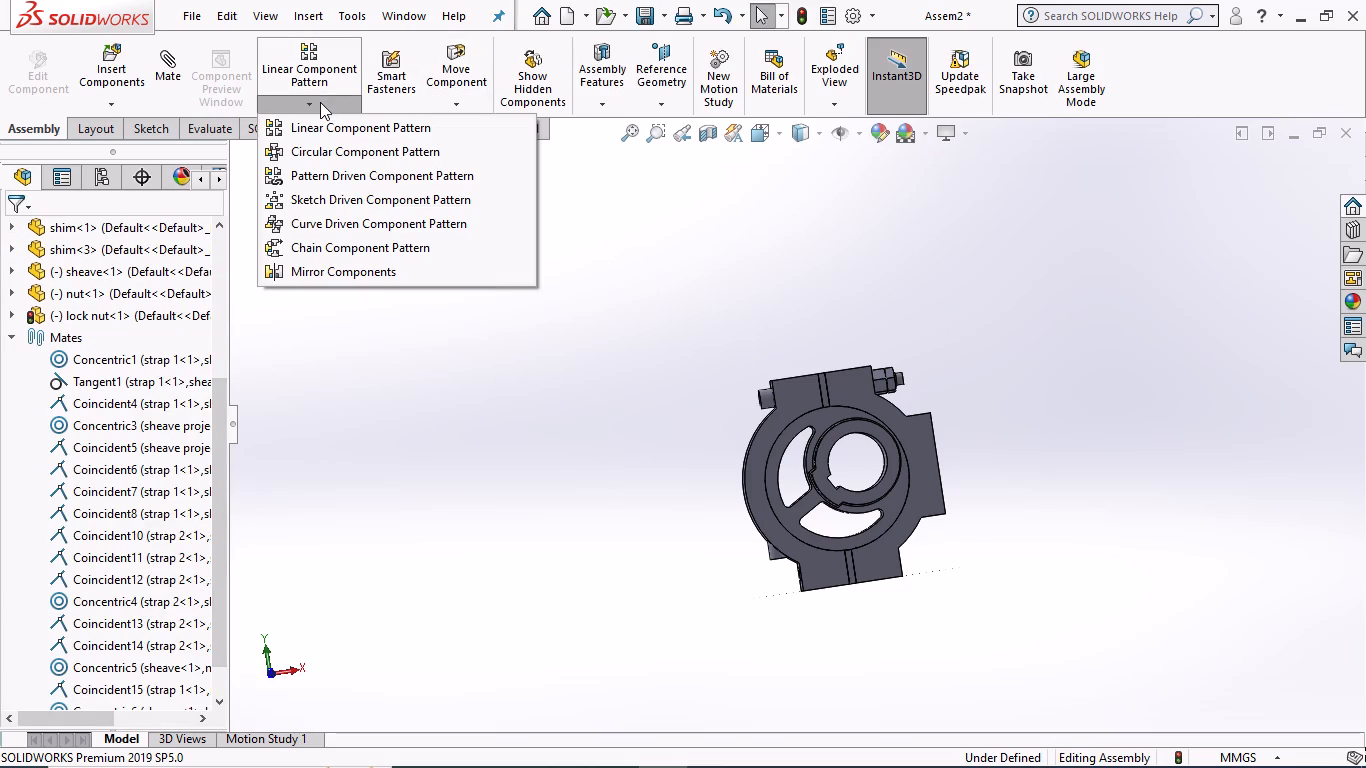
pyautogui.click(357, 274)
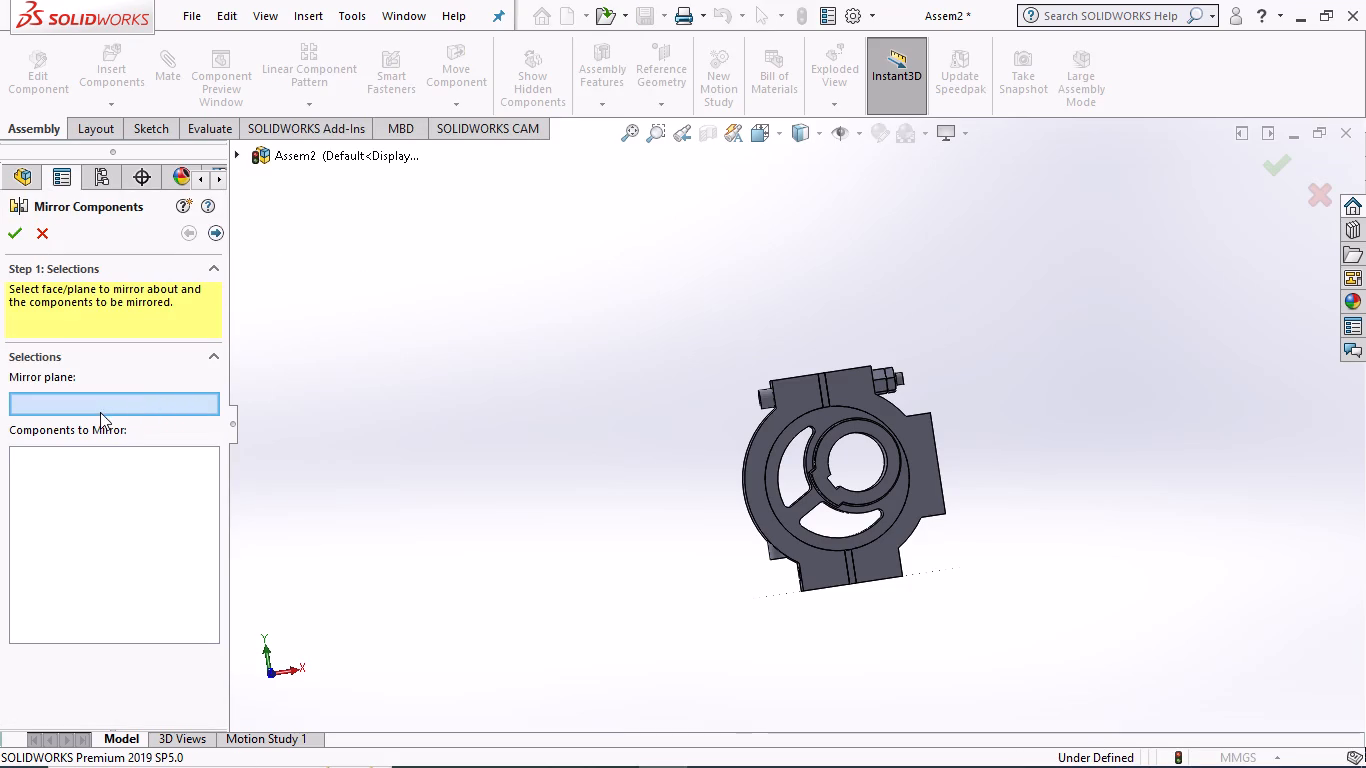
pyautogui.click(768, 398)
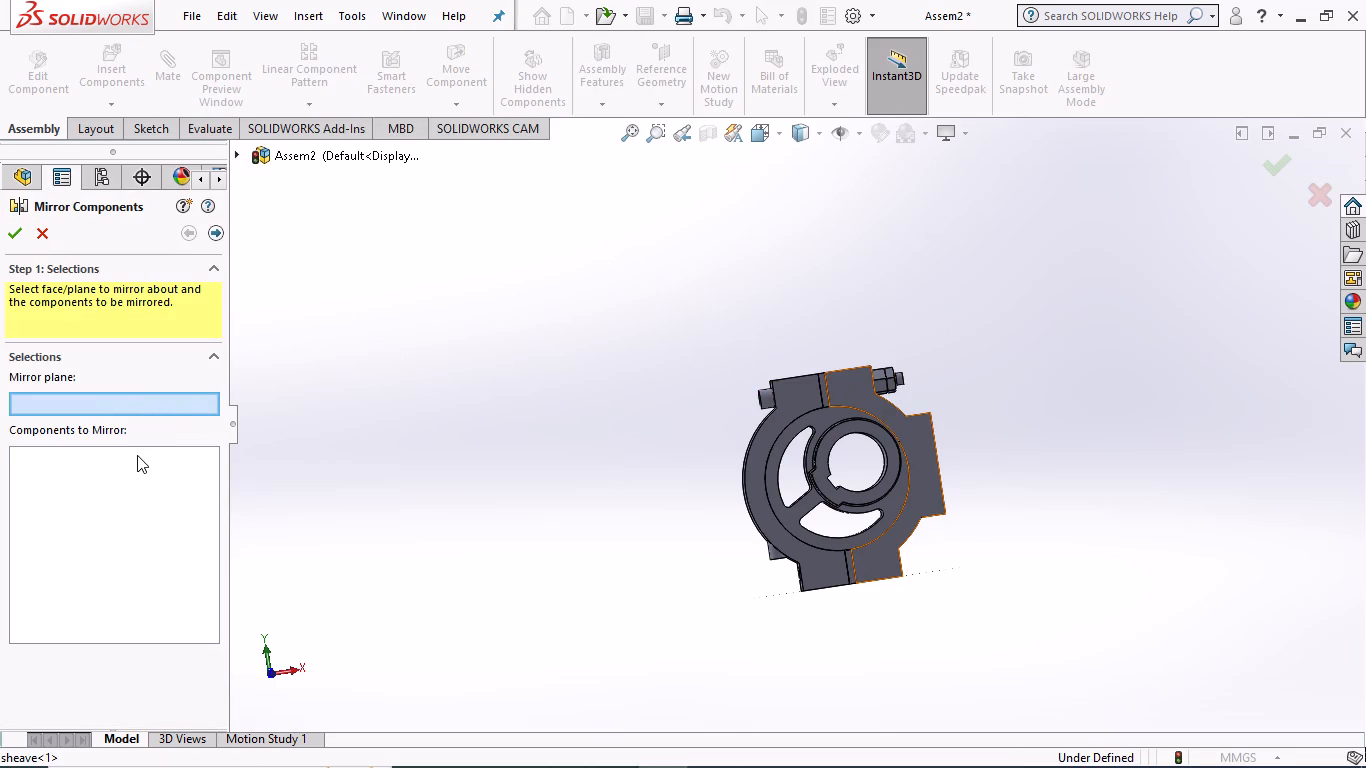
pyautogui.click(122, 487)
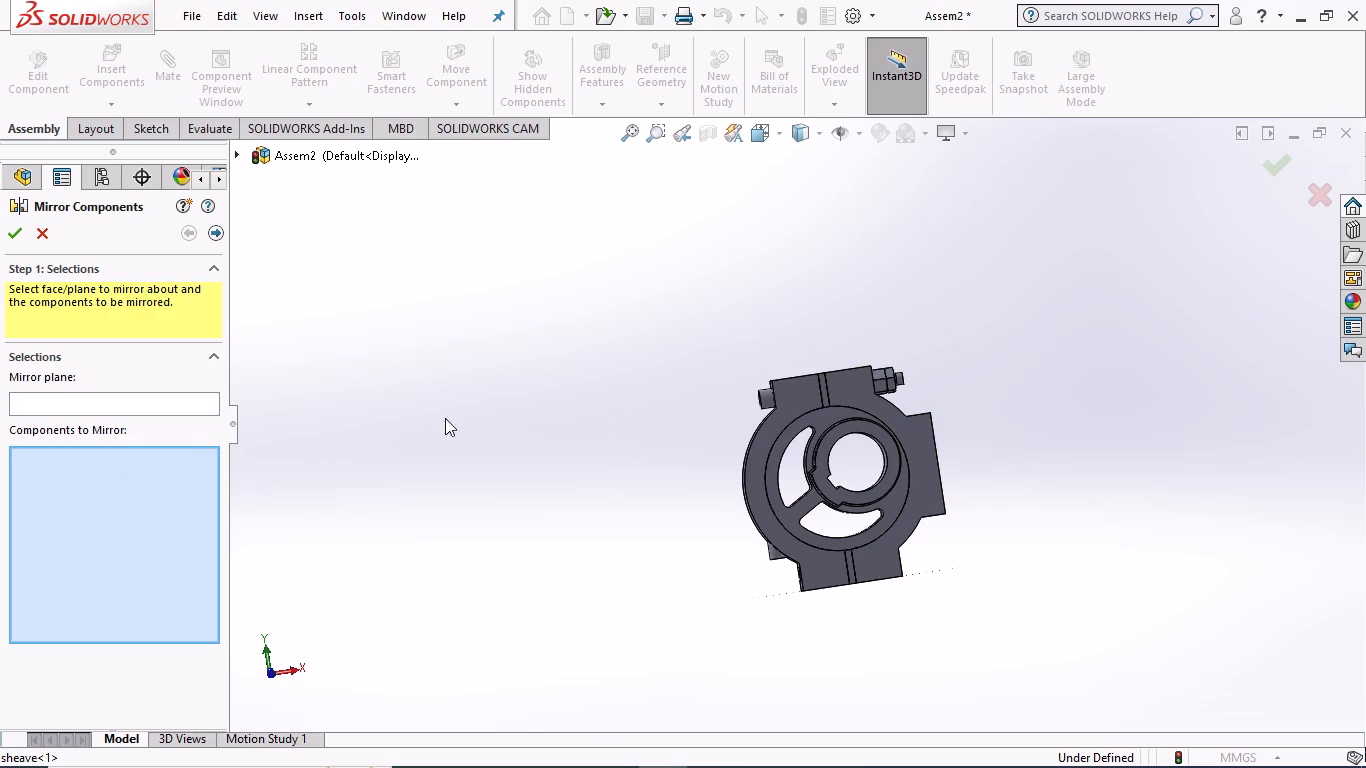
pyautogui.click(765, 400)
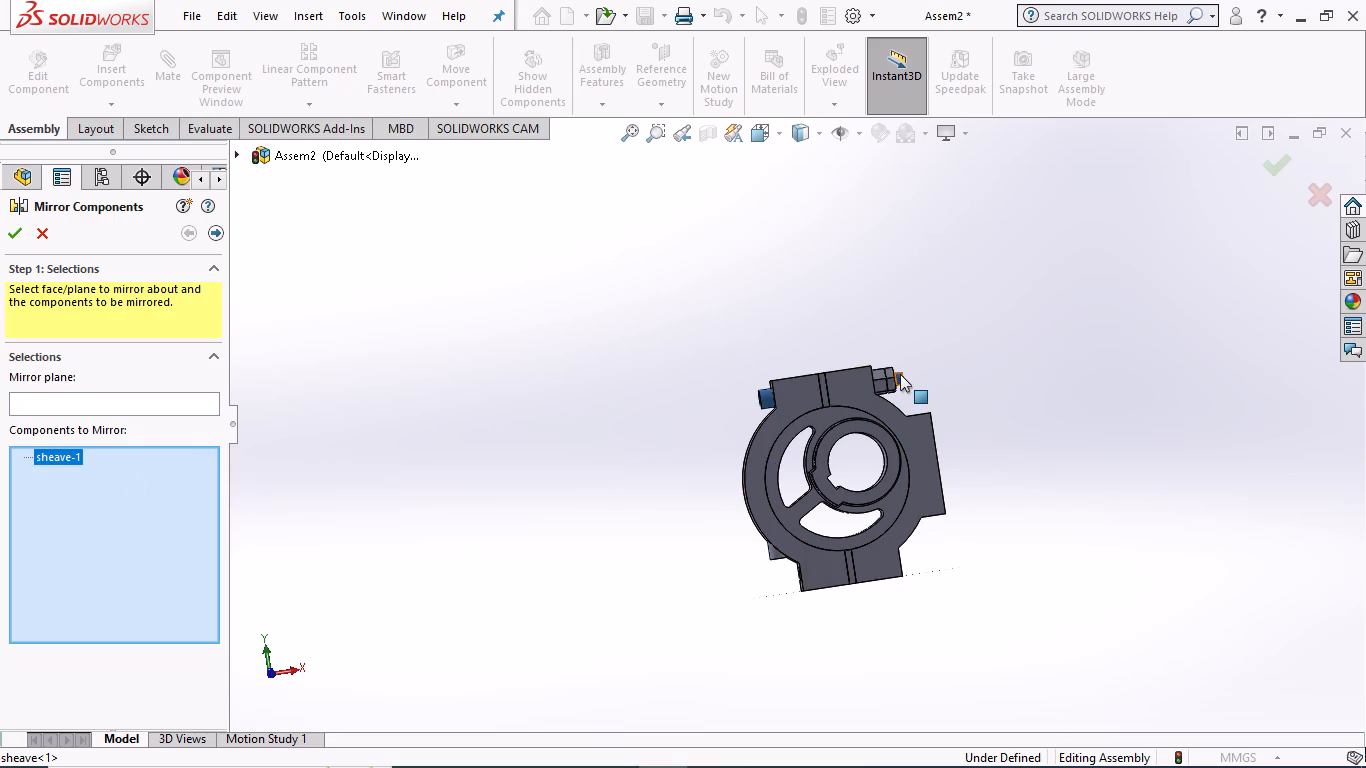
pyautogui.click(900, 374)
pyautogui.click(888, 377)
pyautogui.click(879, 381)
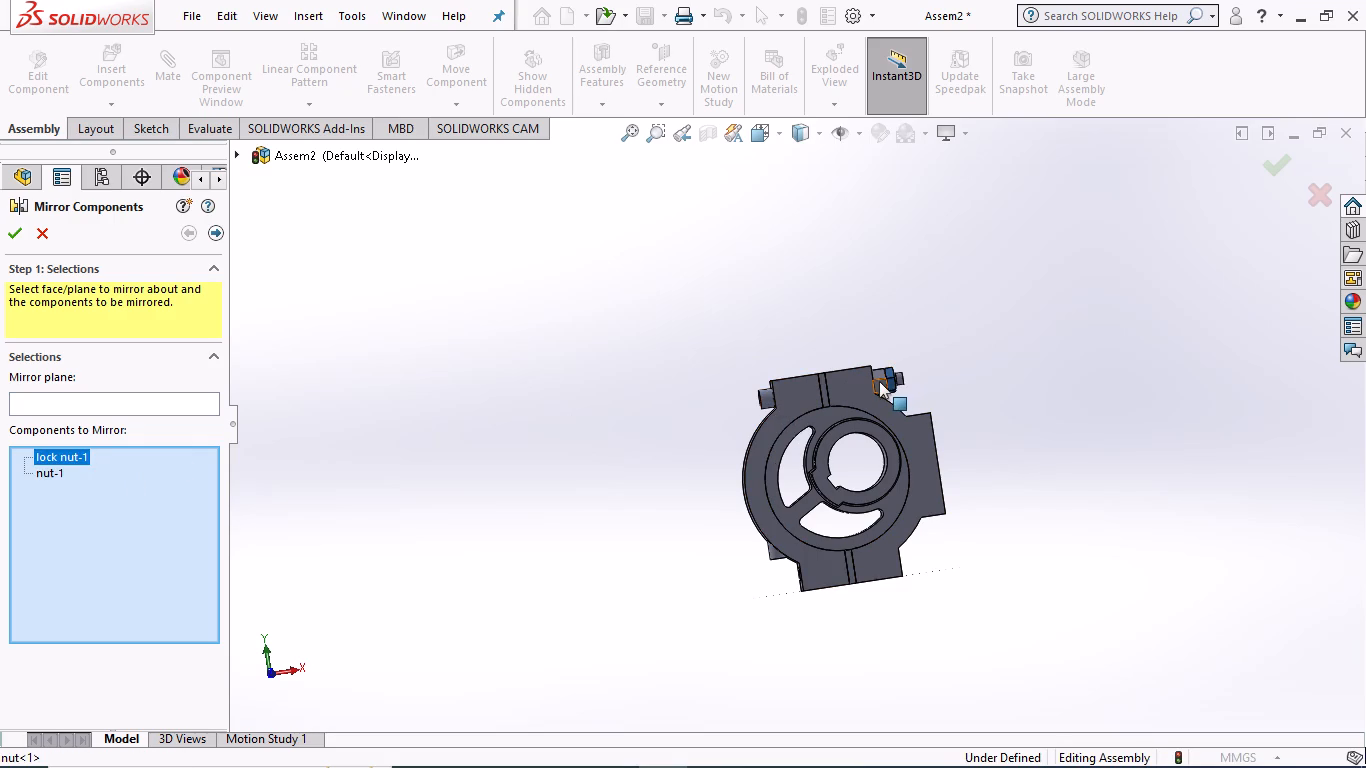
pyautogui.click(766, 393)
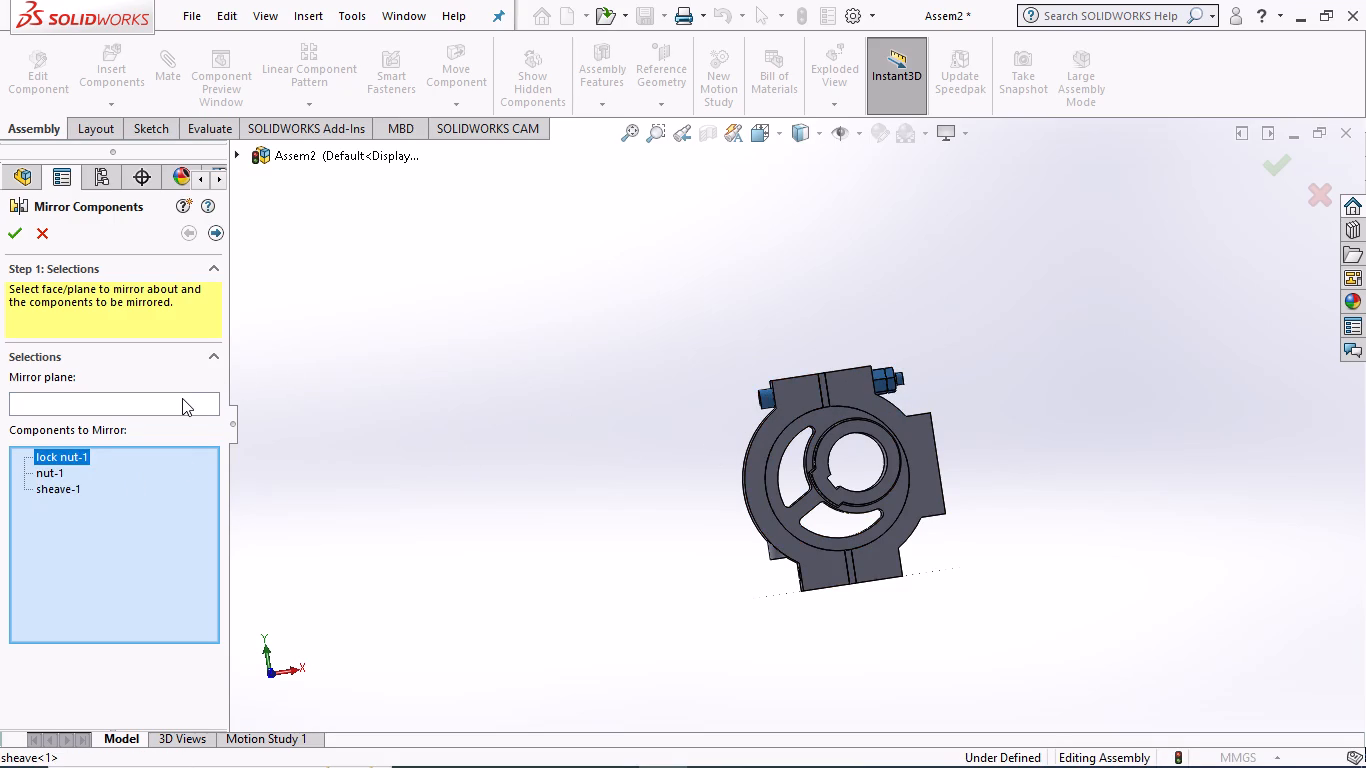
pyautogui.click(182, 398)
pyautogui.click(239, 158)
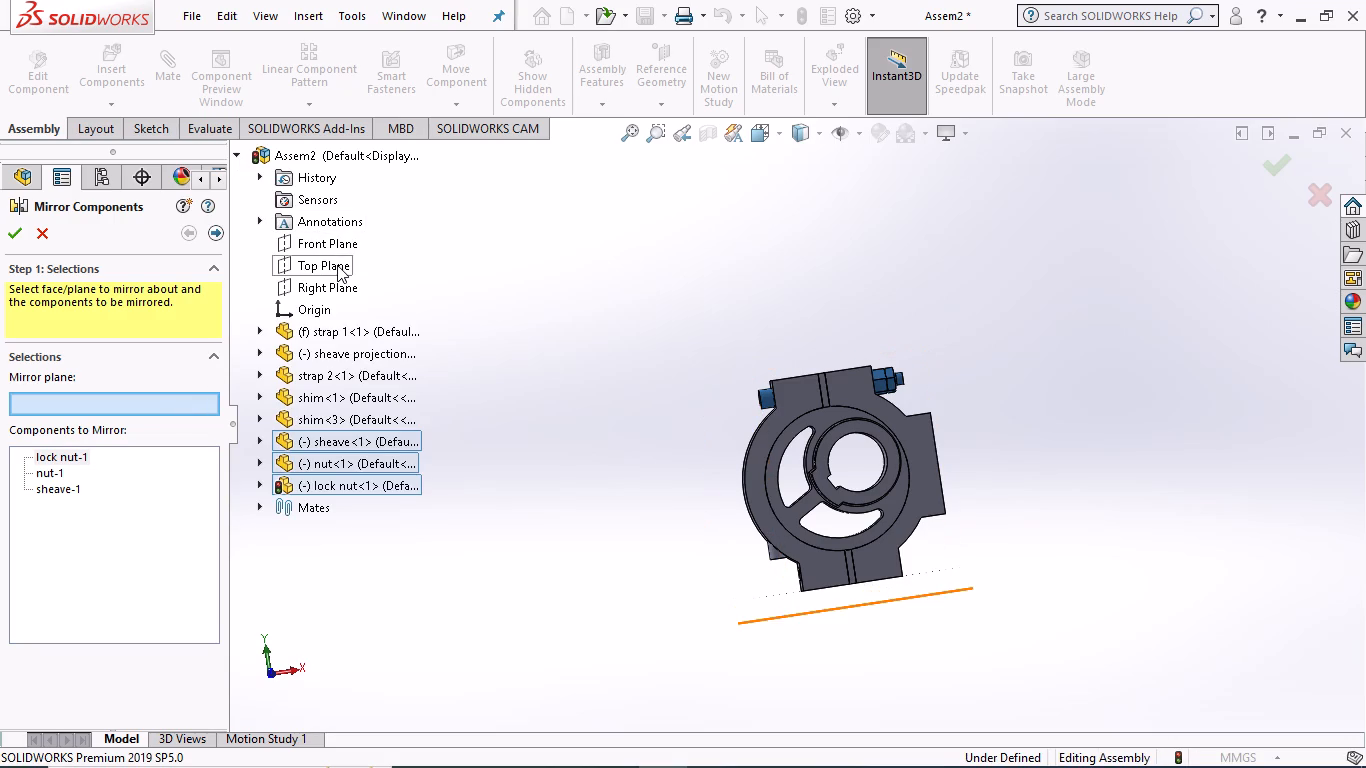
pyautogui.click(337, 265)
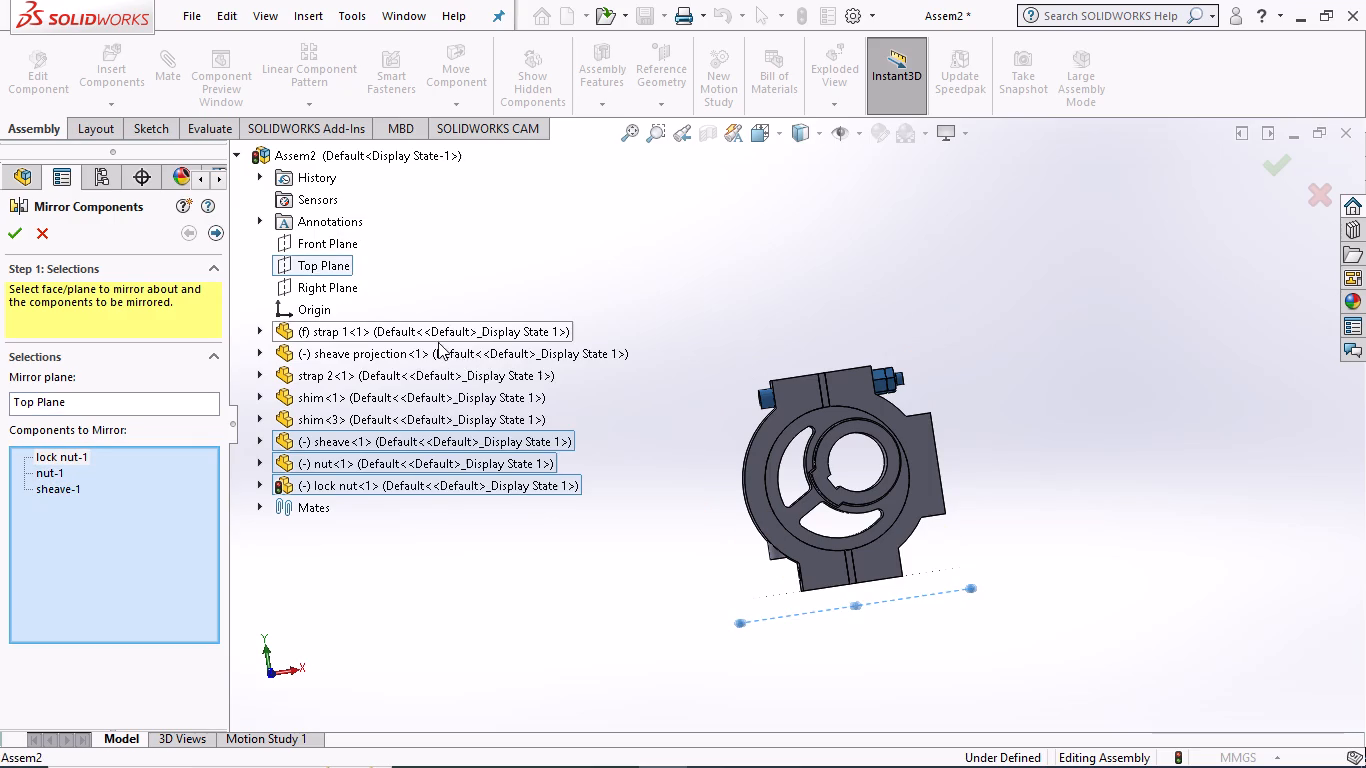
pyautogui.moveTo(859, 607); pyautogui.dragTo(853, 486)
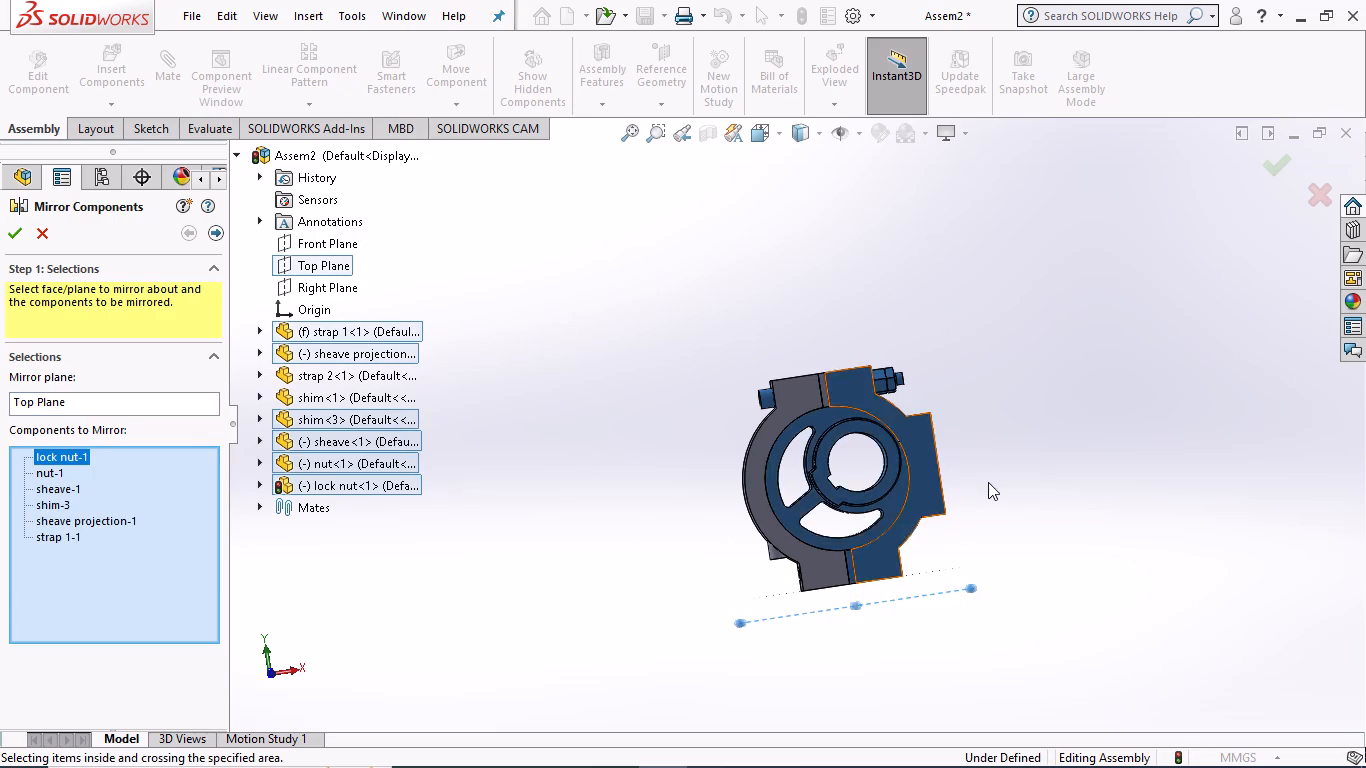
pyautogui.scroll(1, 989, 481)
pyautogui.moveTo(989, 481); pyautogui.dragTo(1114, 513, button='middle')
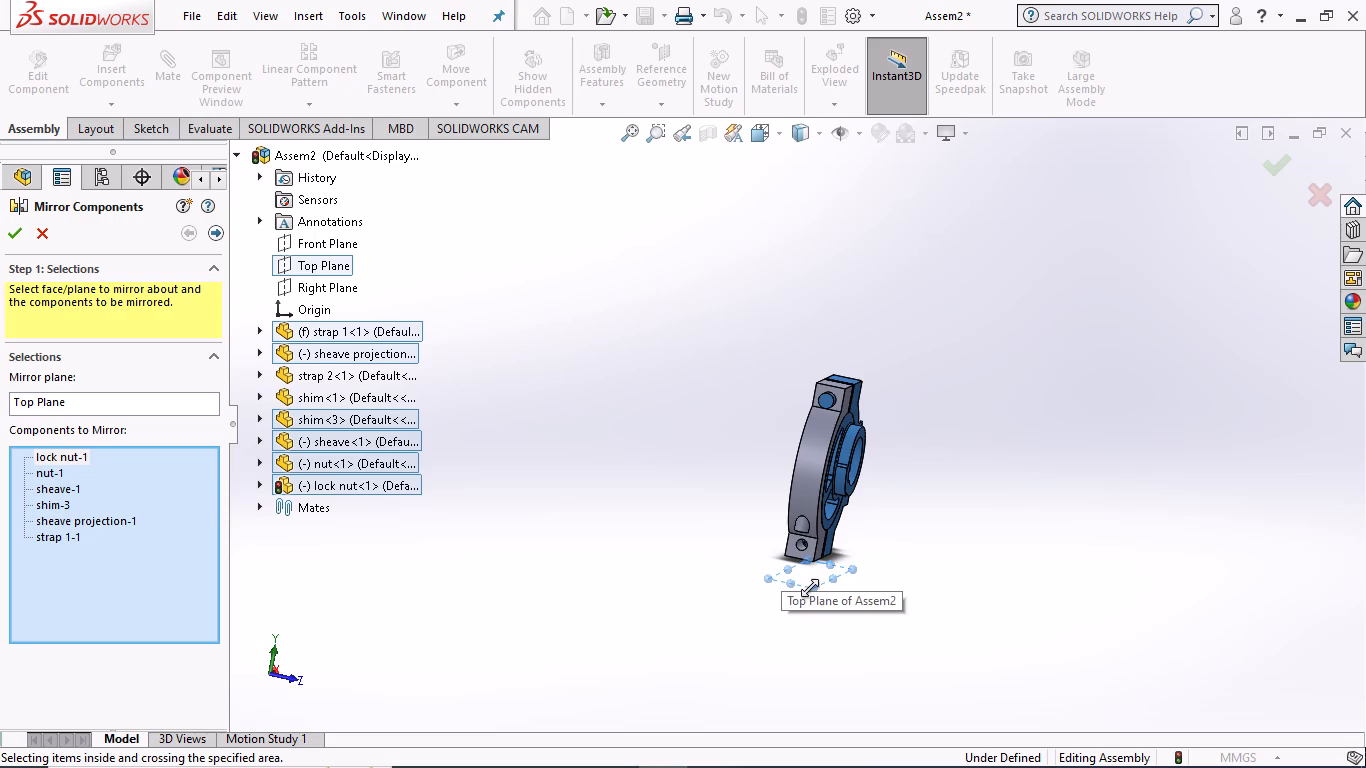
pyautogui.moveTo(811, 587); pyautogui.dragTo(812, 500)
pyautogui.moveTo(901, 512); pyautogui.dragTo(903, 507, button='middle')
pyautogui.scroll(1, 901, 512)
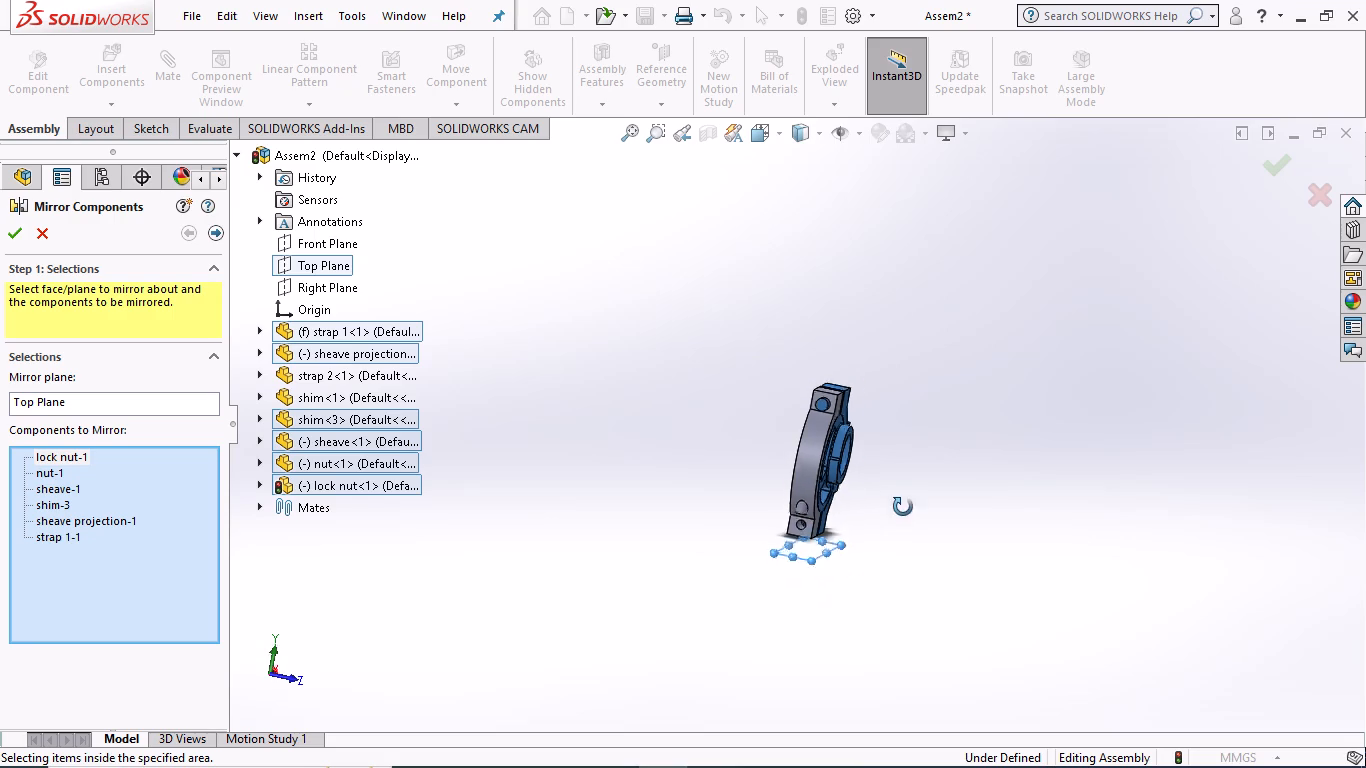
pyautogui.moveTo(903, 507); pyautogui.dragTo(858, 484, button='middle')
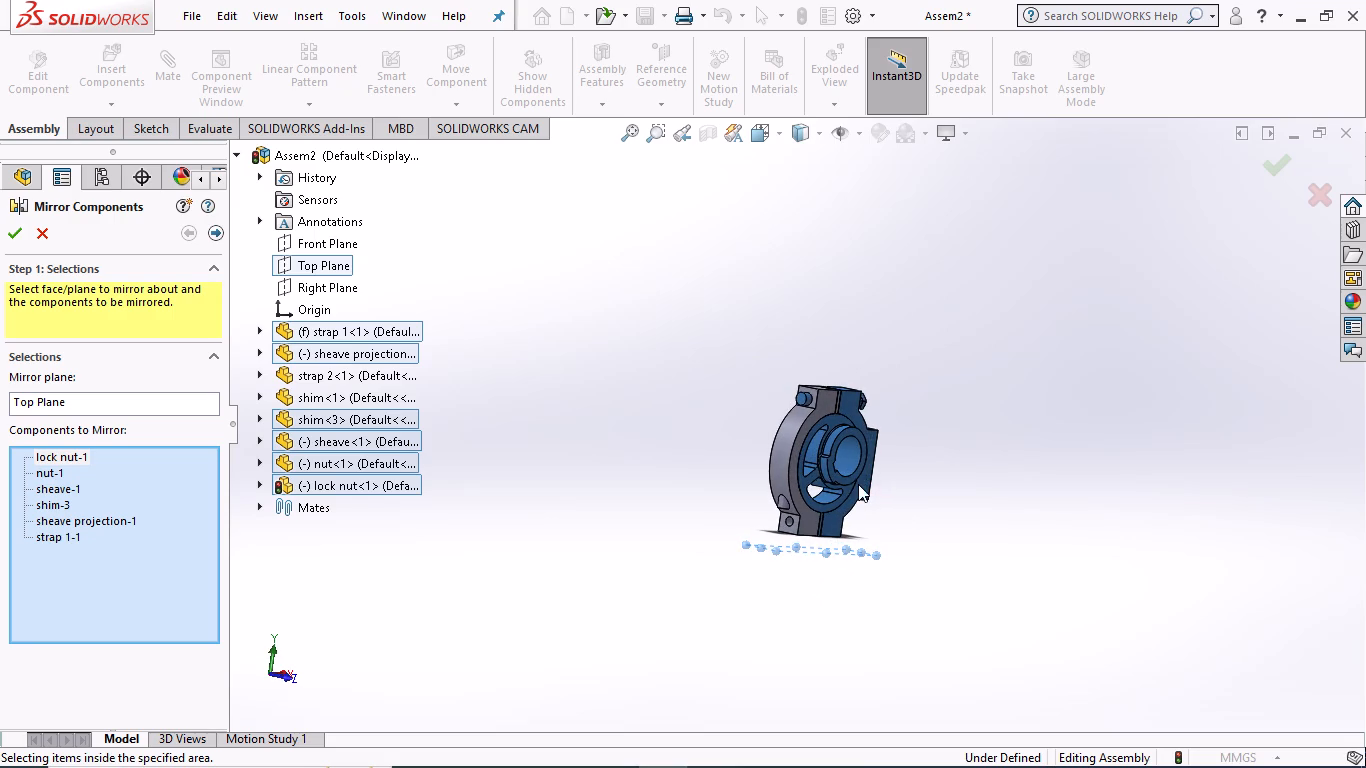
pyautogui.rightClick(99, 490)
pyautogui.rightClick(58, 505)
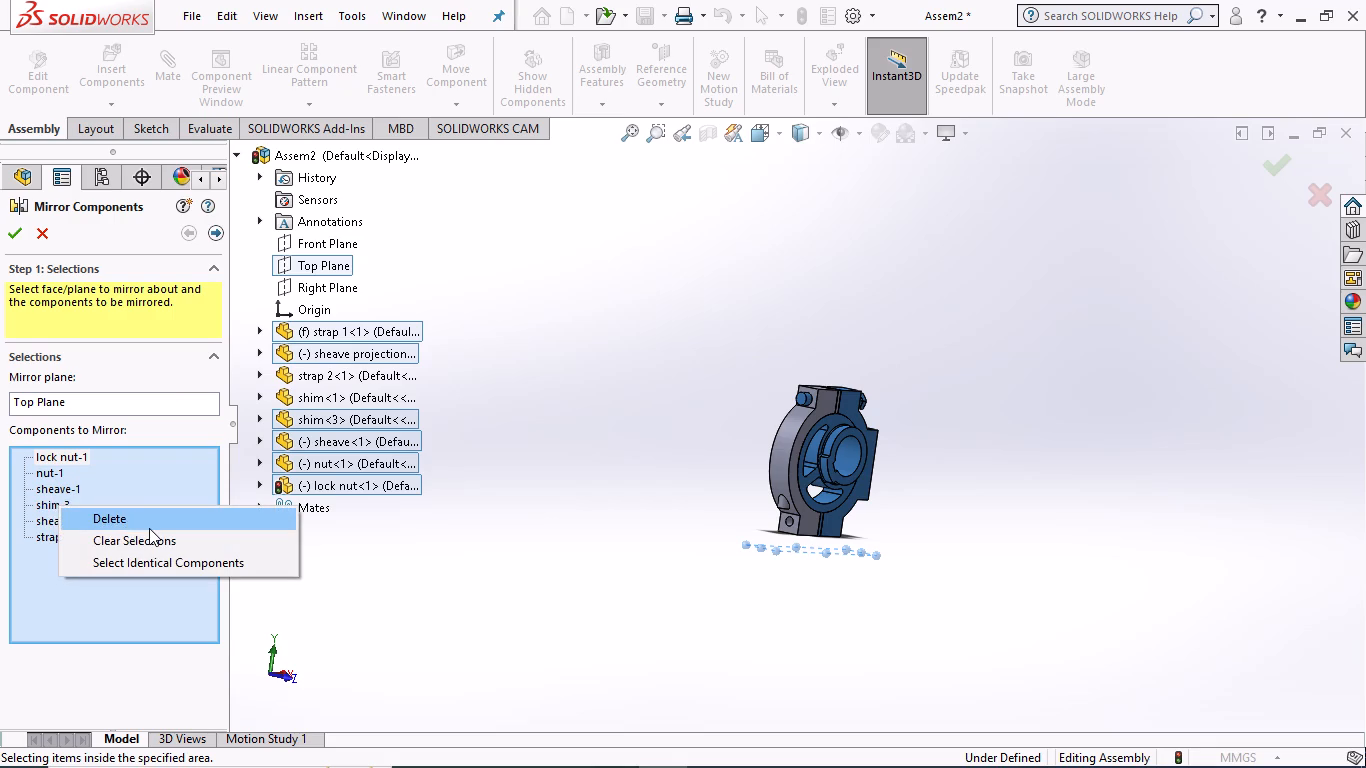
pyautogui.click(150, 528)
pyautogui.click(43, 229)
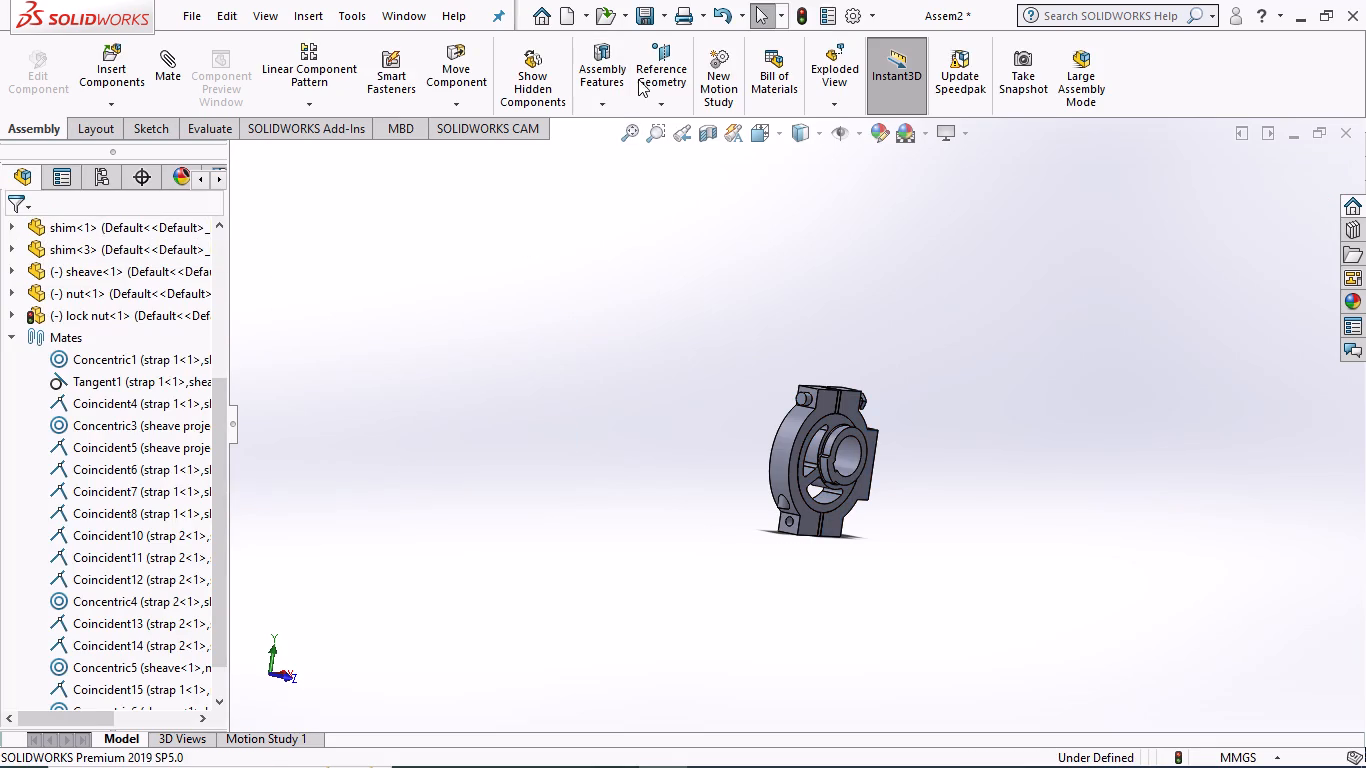
# Create a reference mid plane between the upper and lower end faces of strap 1.
pyautogui.click(648, 75)
pyautogui.click(659, 130)
pyautogui.moveTo(914, 289); pyautogui.dragTo(910, 312, button='middle')
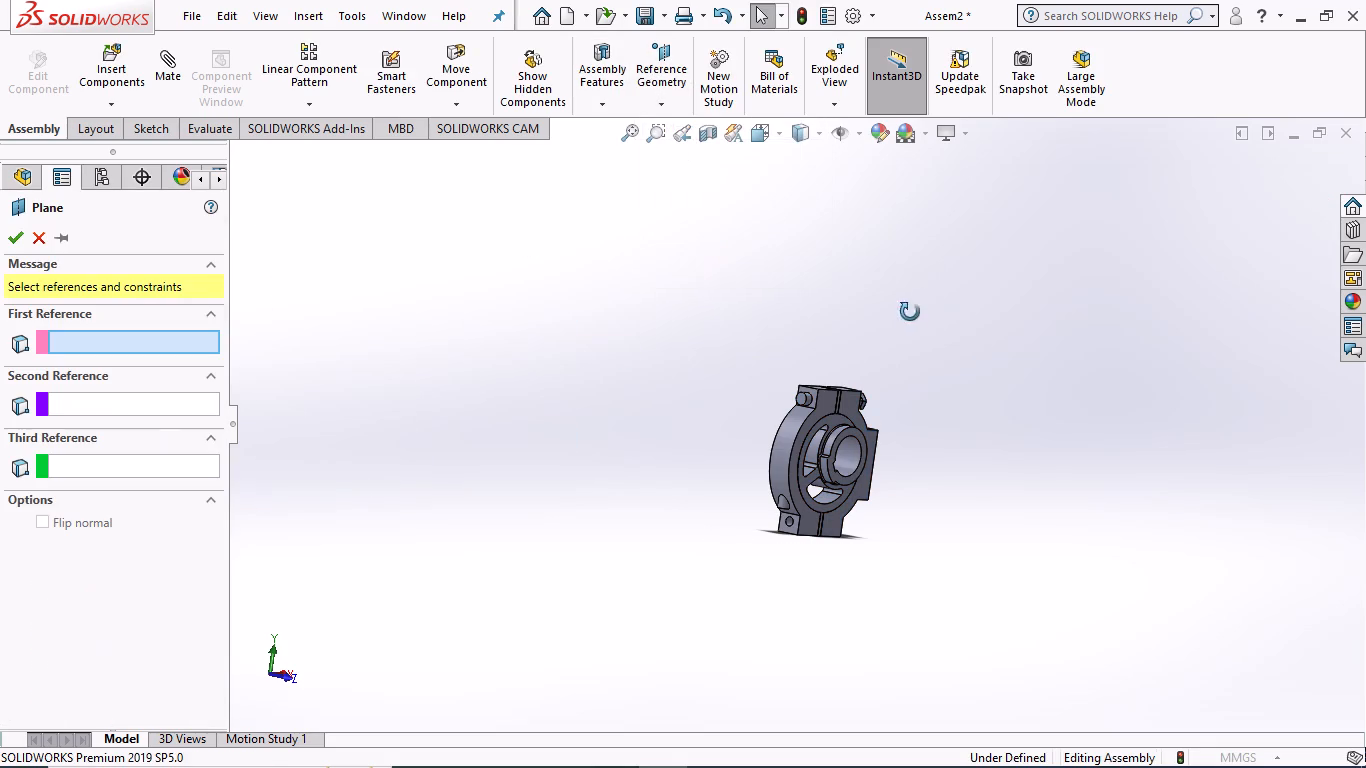
pyautogui.moveTo(910, 312); pyautogui.dragTo(897, 371, button='middle')
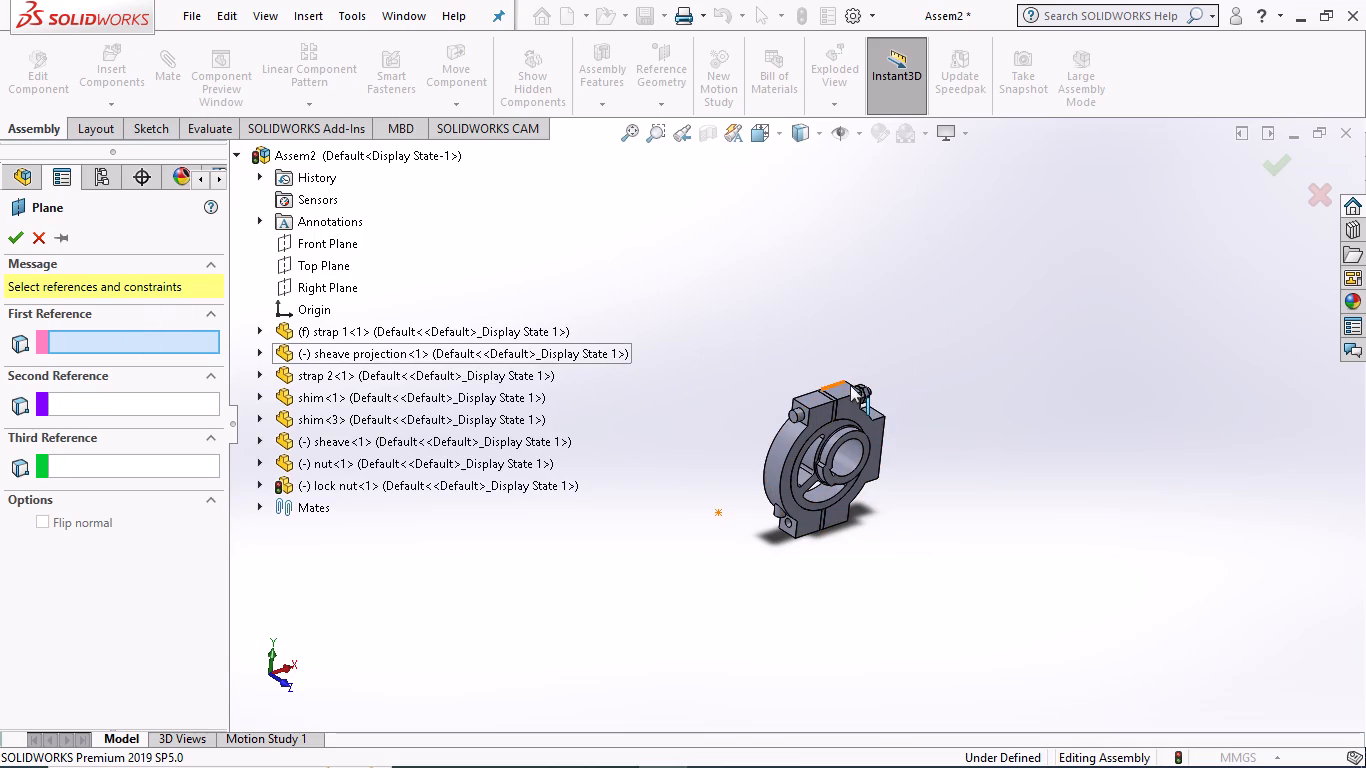
pyautogui.click(835, 391)
pyautogui.moveTo(886, 519); pyautogui.dragTo(871, 452, button='middle')
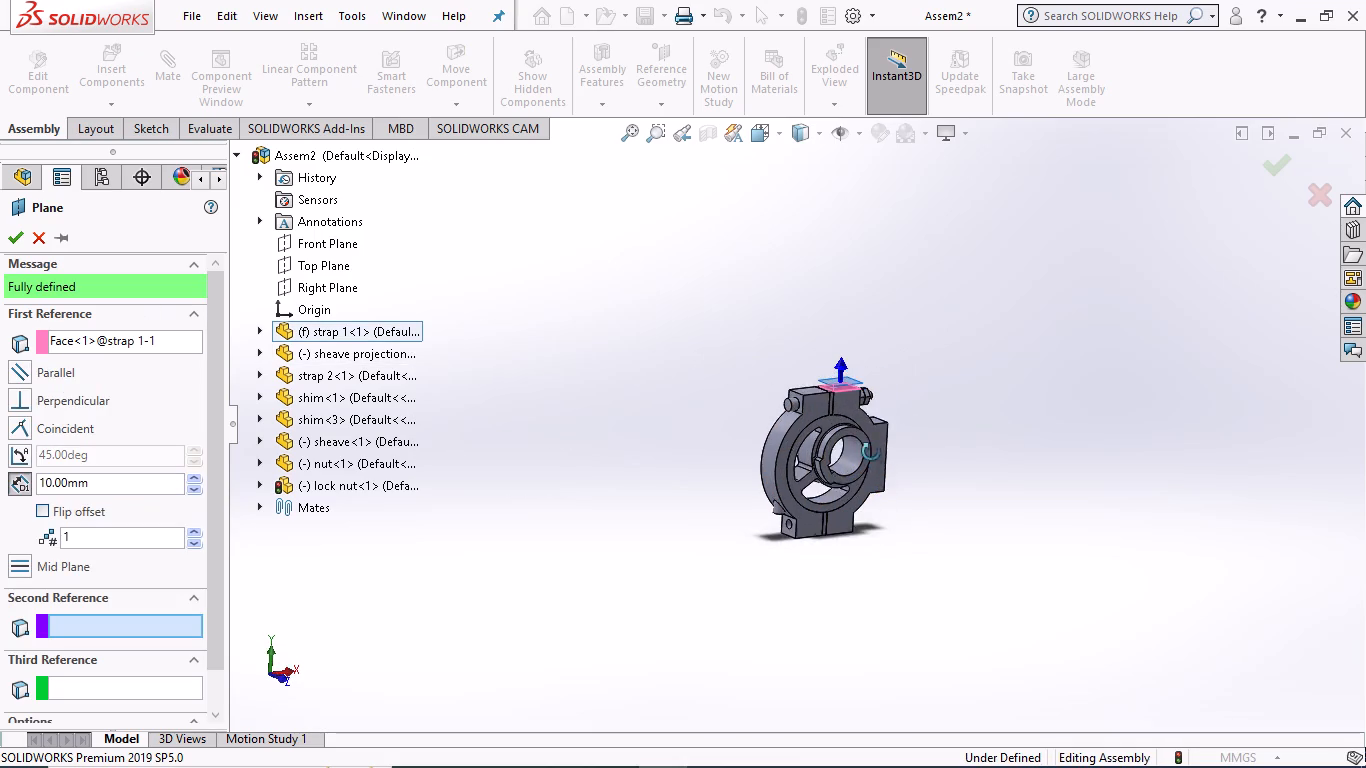
pyautogui.moveTo(871, 452); pyautogui.dragTo(846, 327, button='middle')
pyautogui.scroll(1, 846, 328)
pyautogui.moveTo(852, 506); pyautogui.dragTo(851, 441, button='middle')
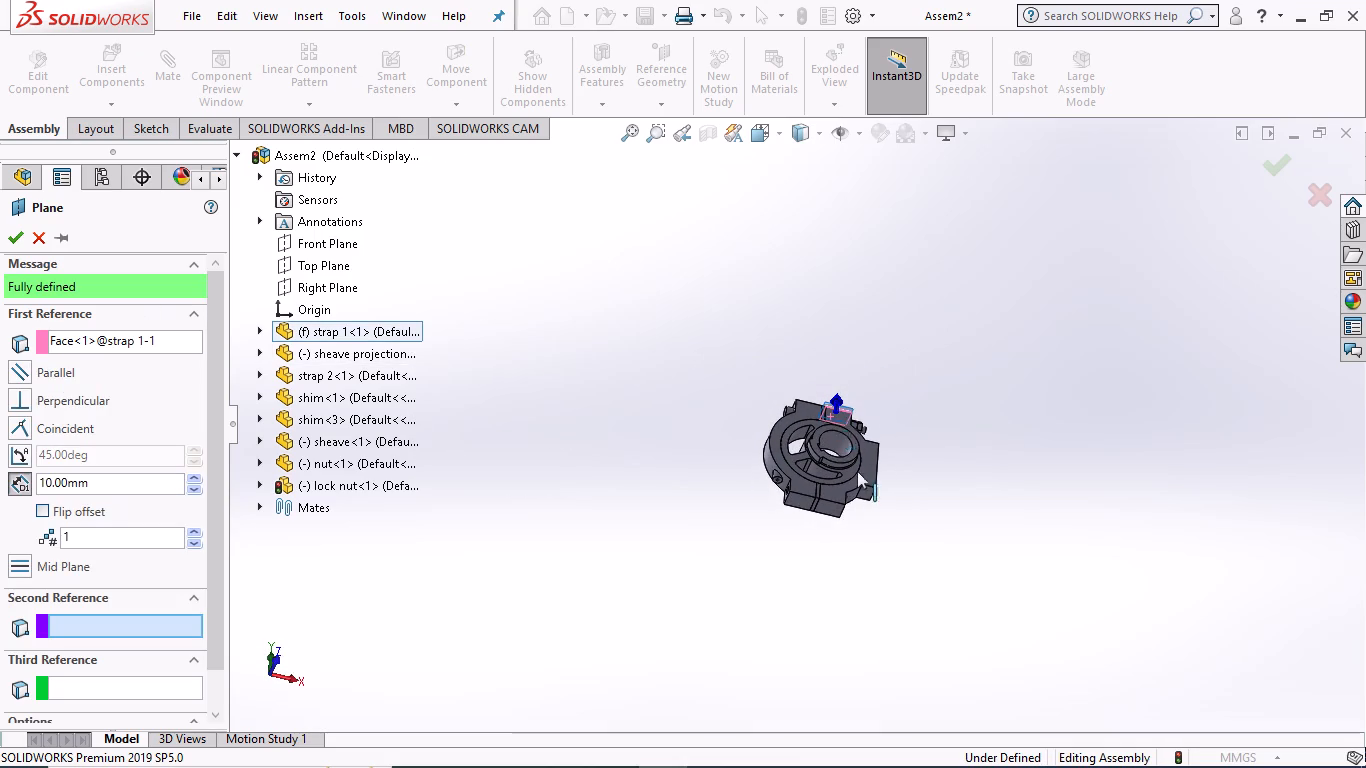
pyautogui.click(834, 507)
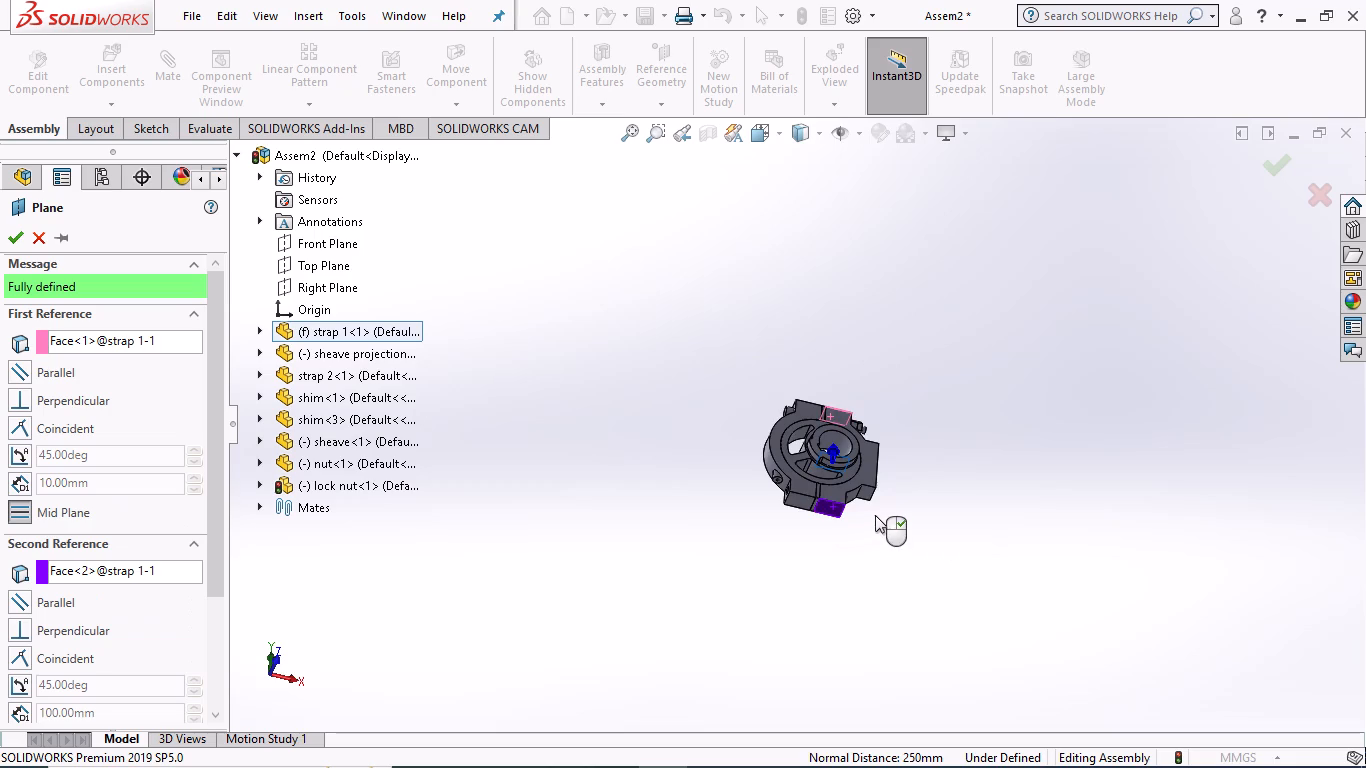
pyautogui.scroll(1, 875, 515)
pyautogui.moveTo(875, 515); pyautogui.dragTo(864, 676, button='middle')
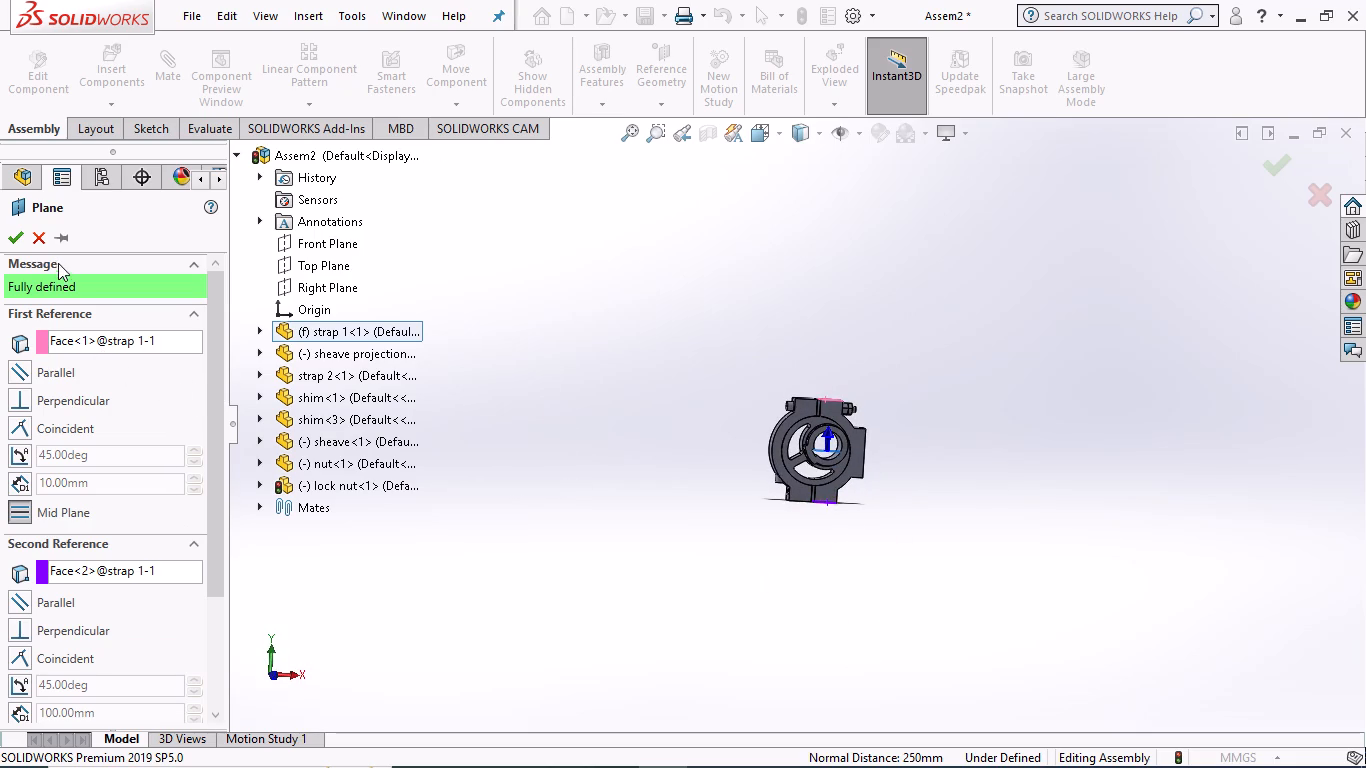
pyautogui.click(18, 245)
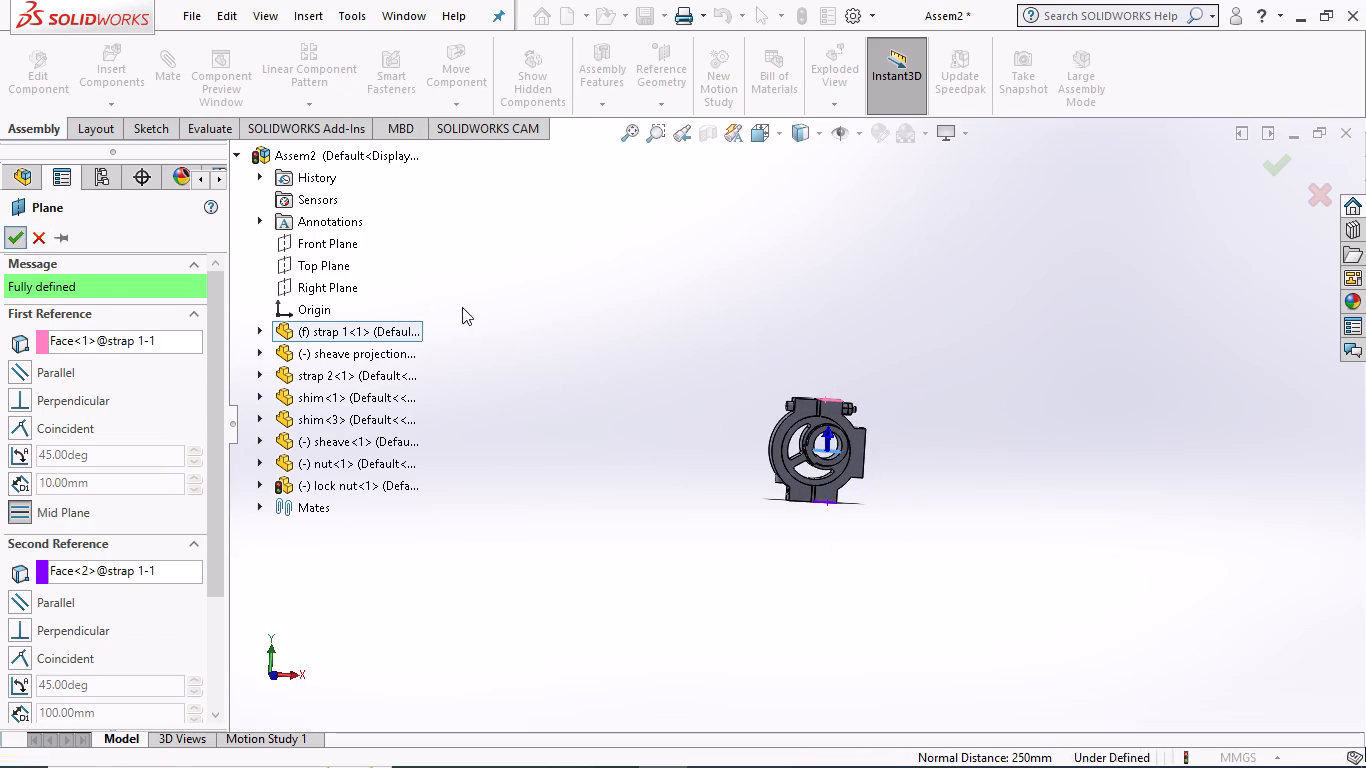
# Stretch the new mid plane at both ends so it extends beyond the outer sides of the straps.
pyautogui.scroll(-4, 544, 305)
pyautogui.scroll(-5, 744, 382)
pyautogui.scroll(5, 1057, 585)
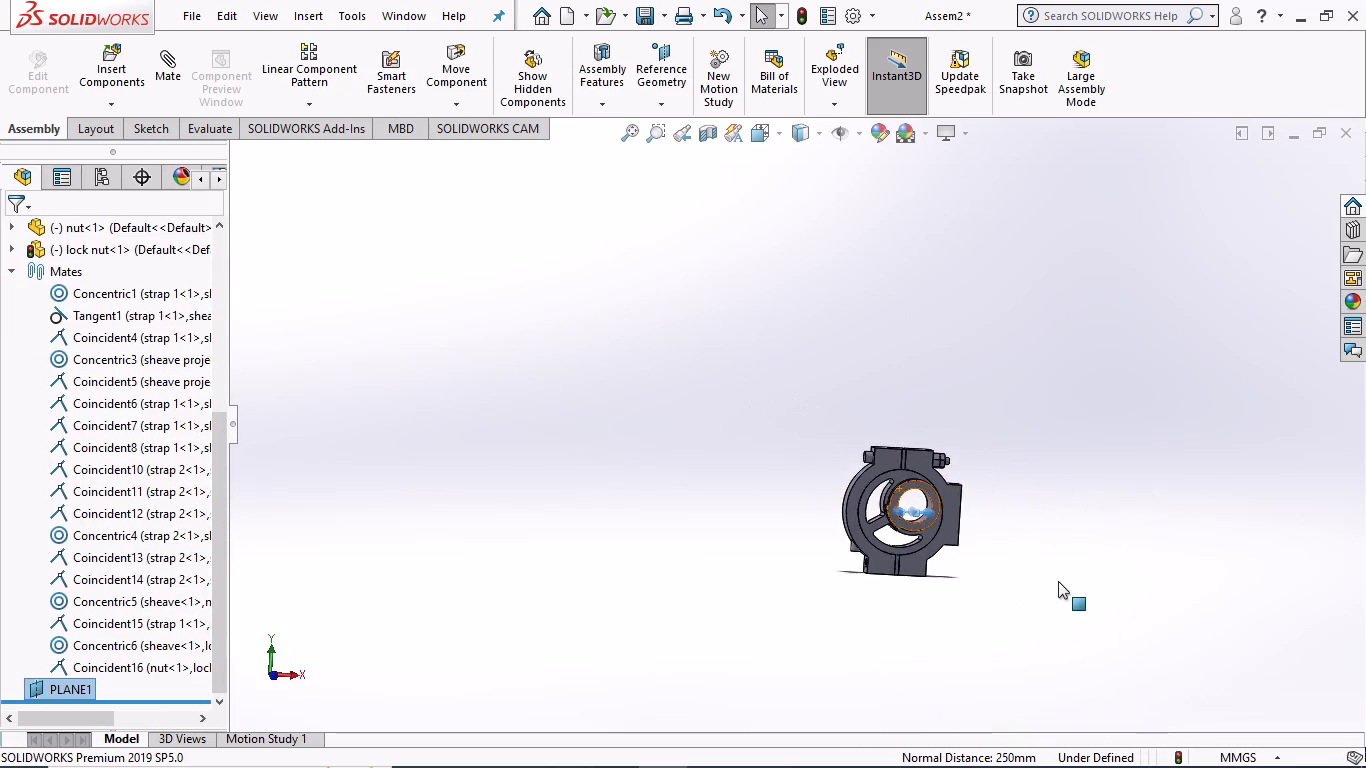
pyautogui.scroll(-4, 1058, 577)
pyautogui.scroll(-4, 406, 341)
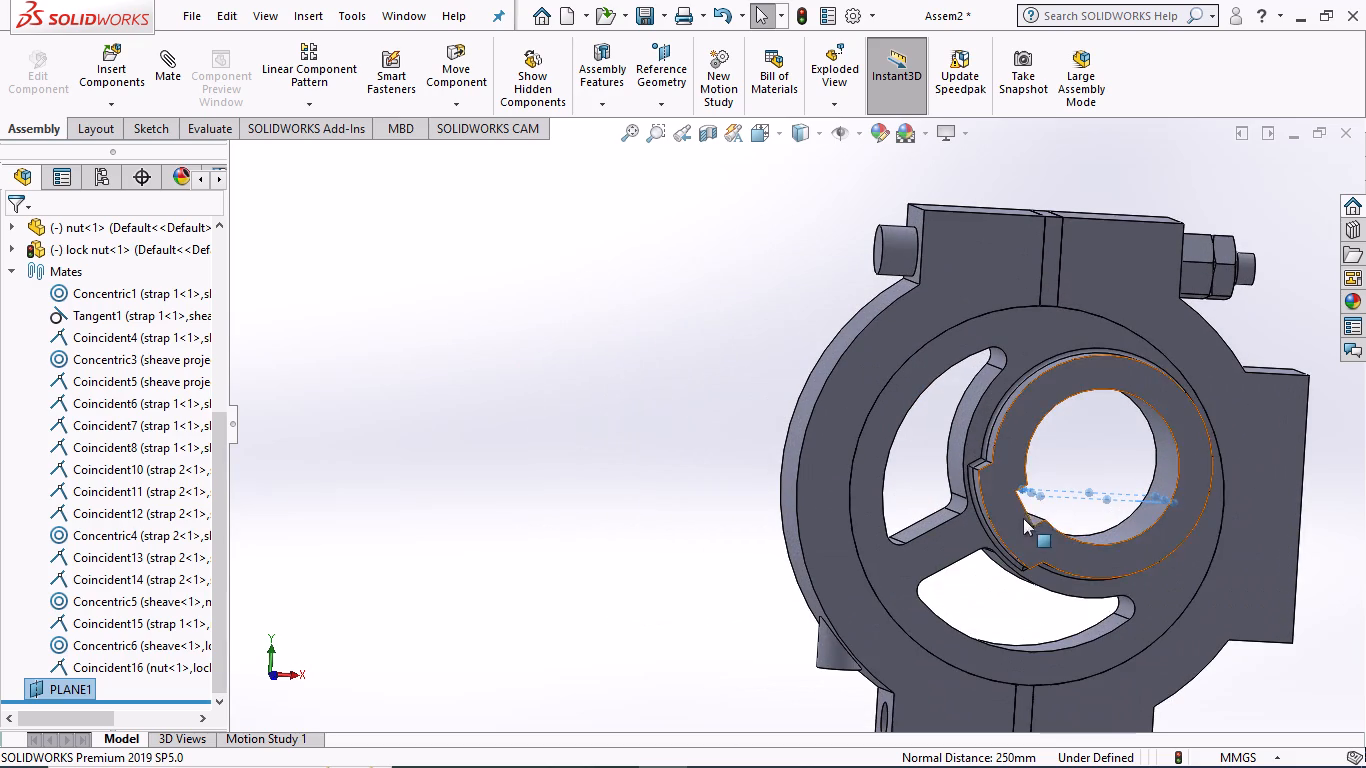
pyautogui.moveTo(1030, 498); pyautogui.dragTo(712, 480)
pyautogui.scroll(5, 1266, 556)
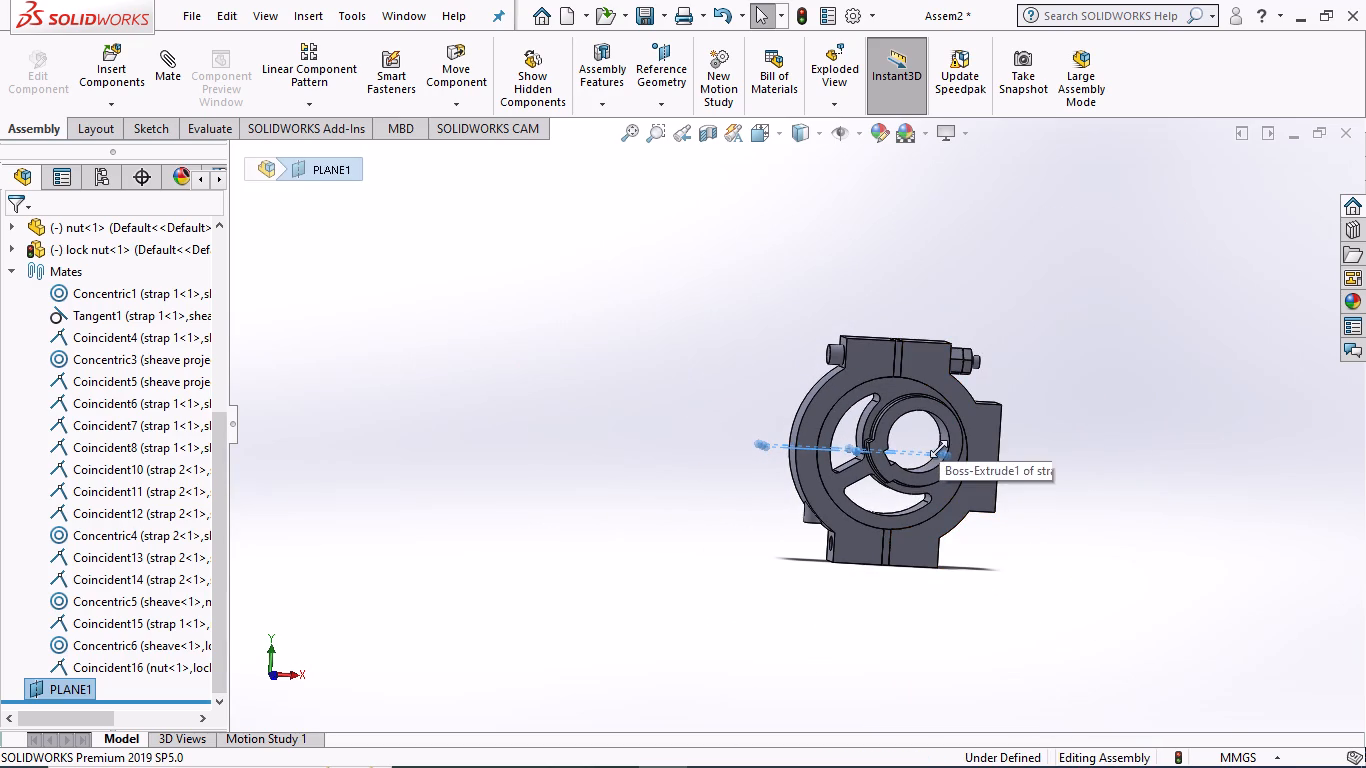
pyautogui.moveTo(944, 448); pyautogui.dragTo(1076, 449)
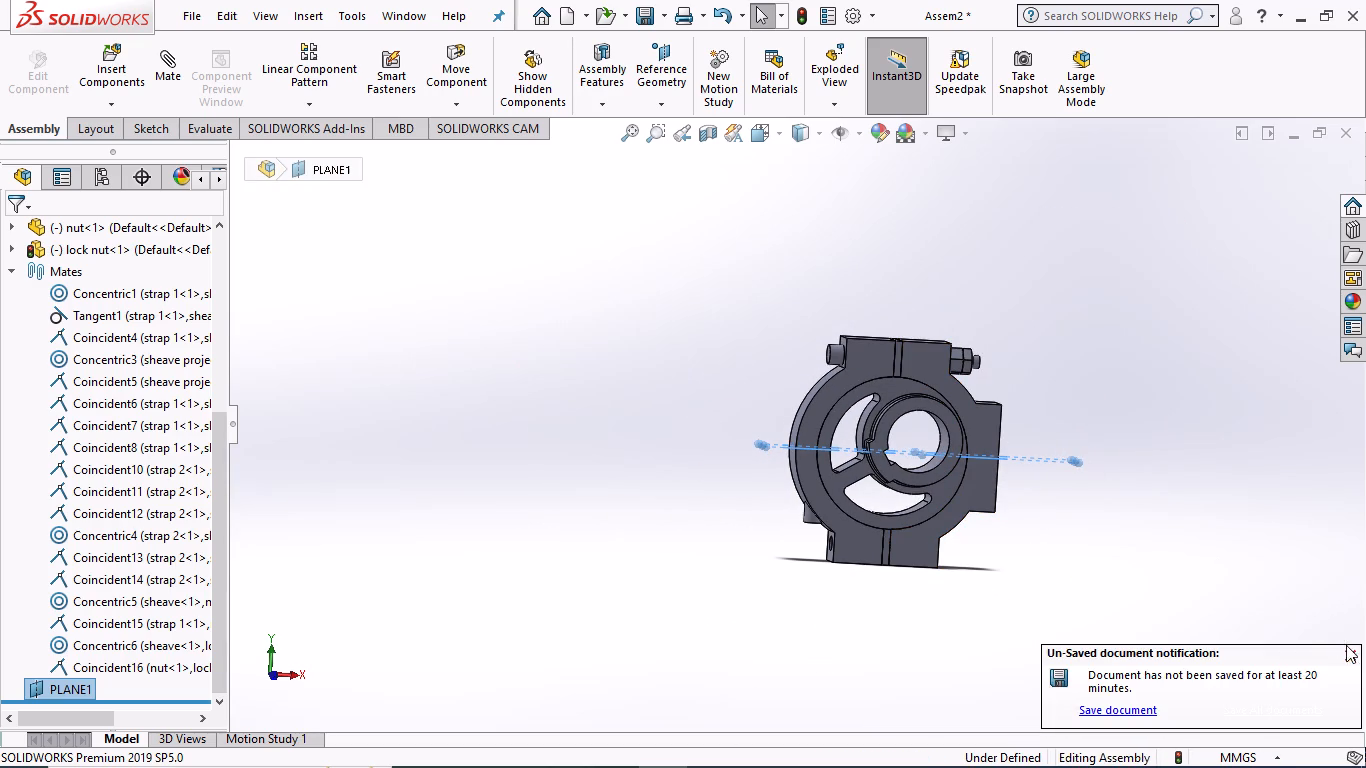
pyautogui.click(1346, 645)
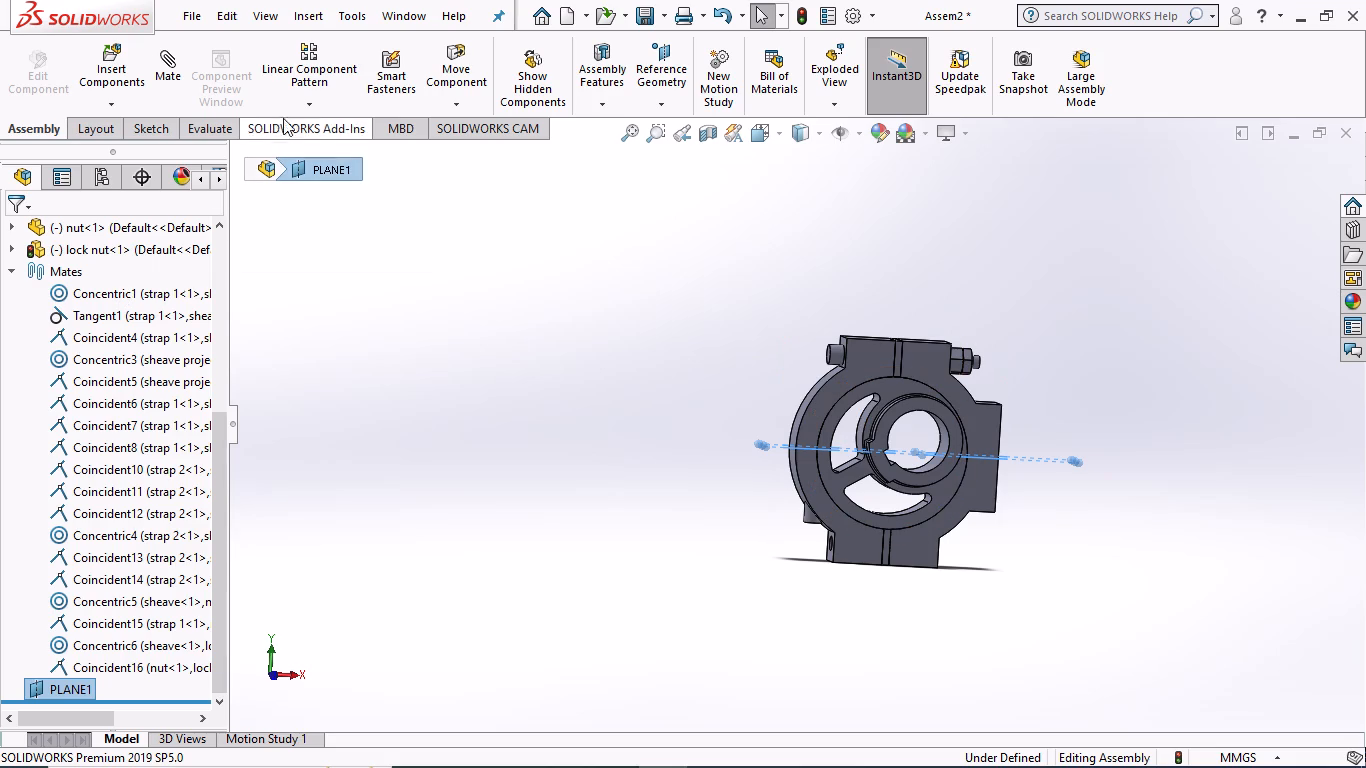
# Mirror the sheave bolt, lock nut and nut about PLANE1 to the opposite end of the straps.
pyautogui.click(320, 101)
pyautogui.click(329, 262)
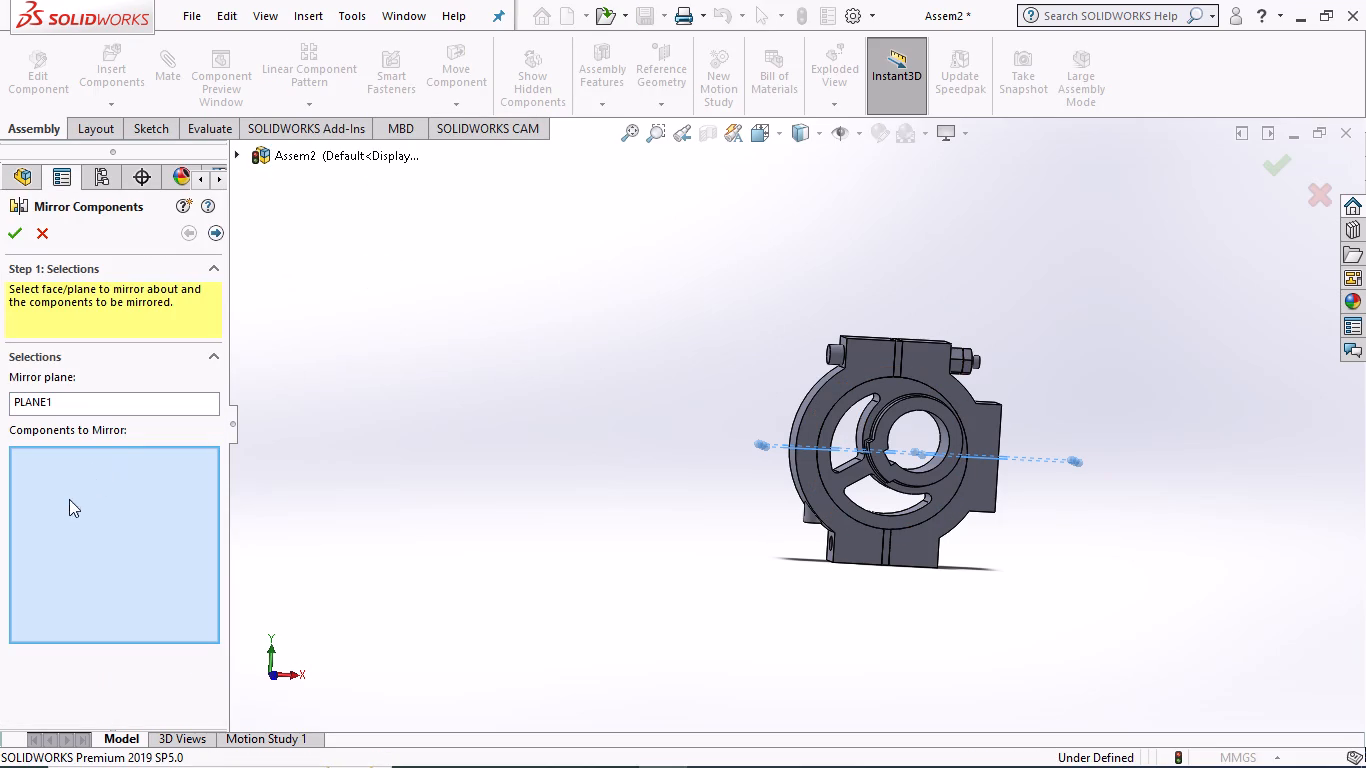
pyautogui.click(72, 522)
pyautogui.click(836, 352)
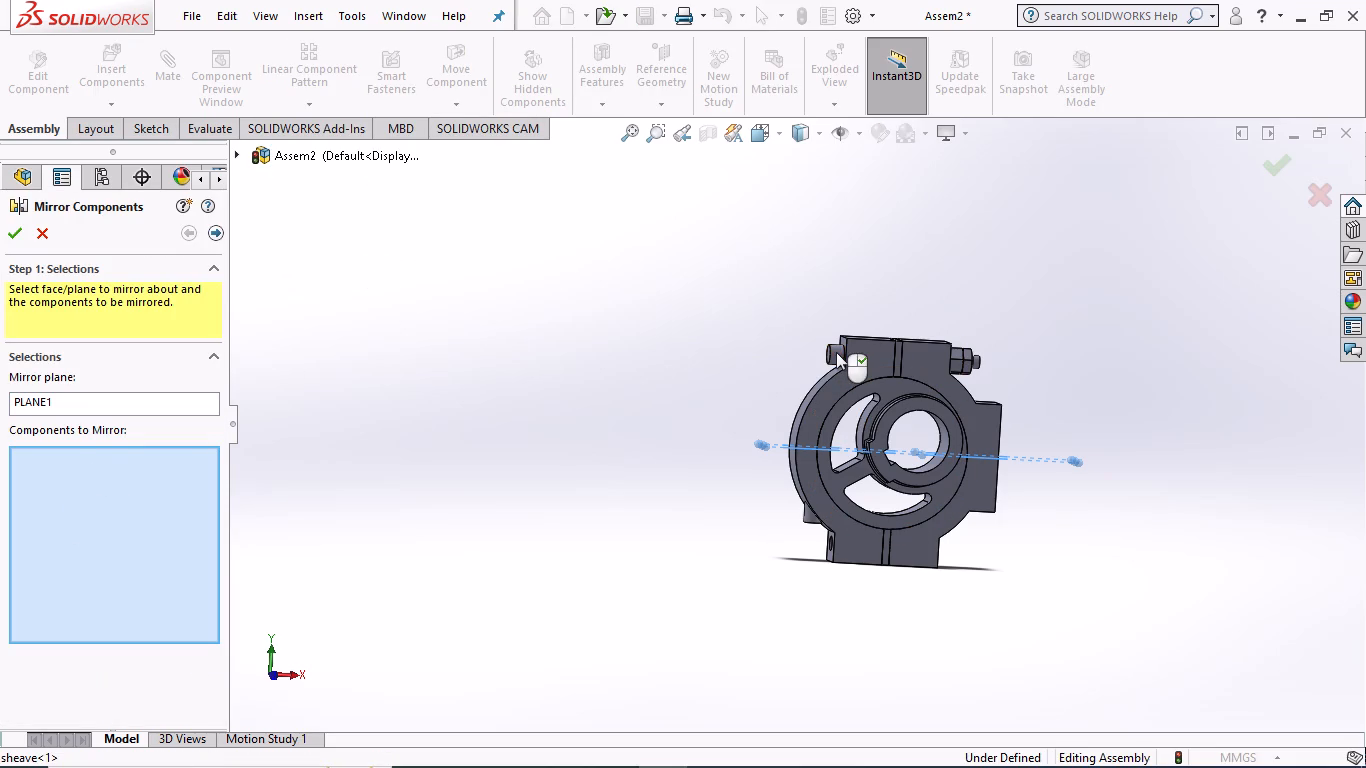
pyautogui.click(968, 363)
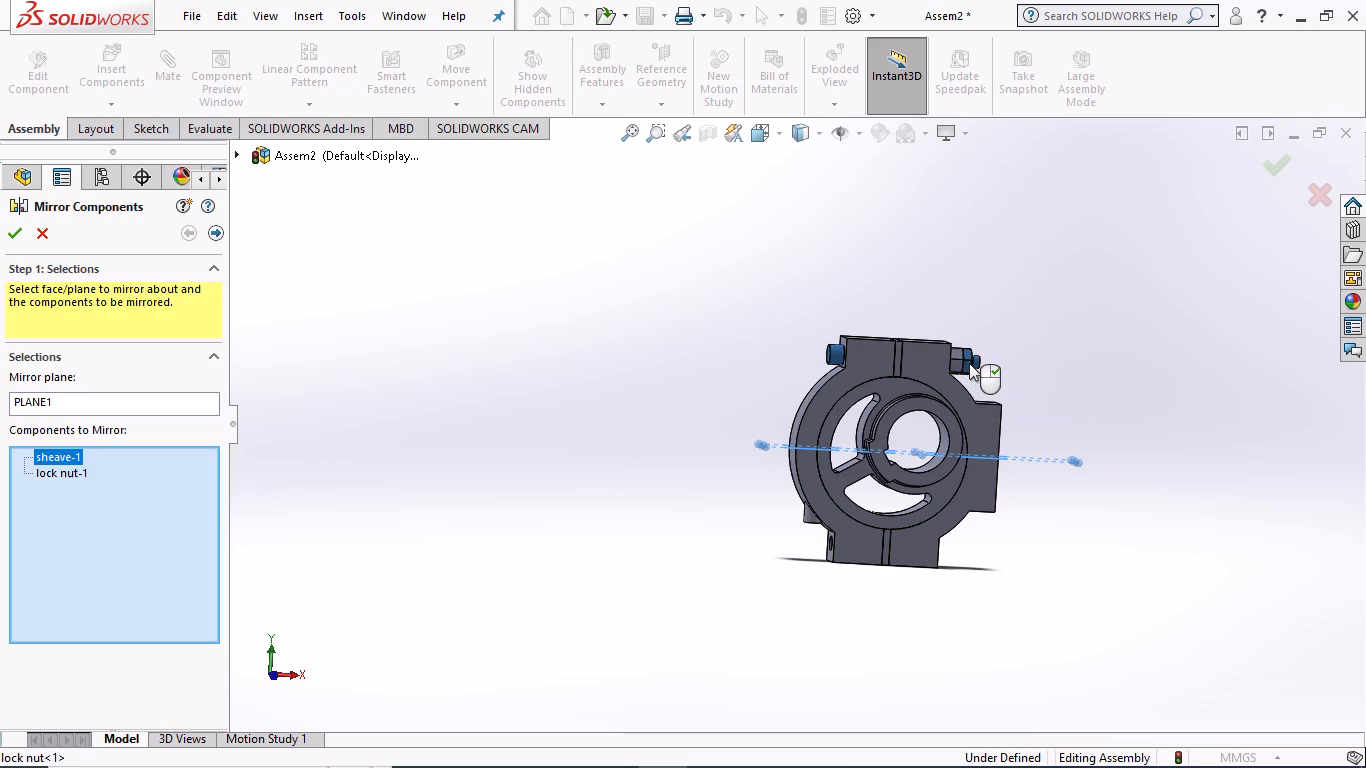
pyautogui.click(958, 363)
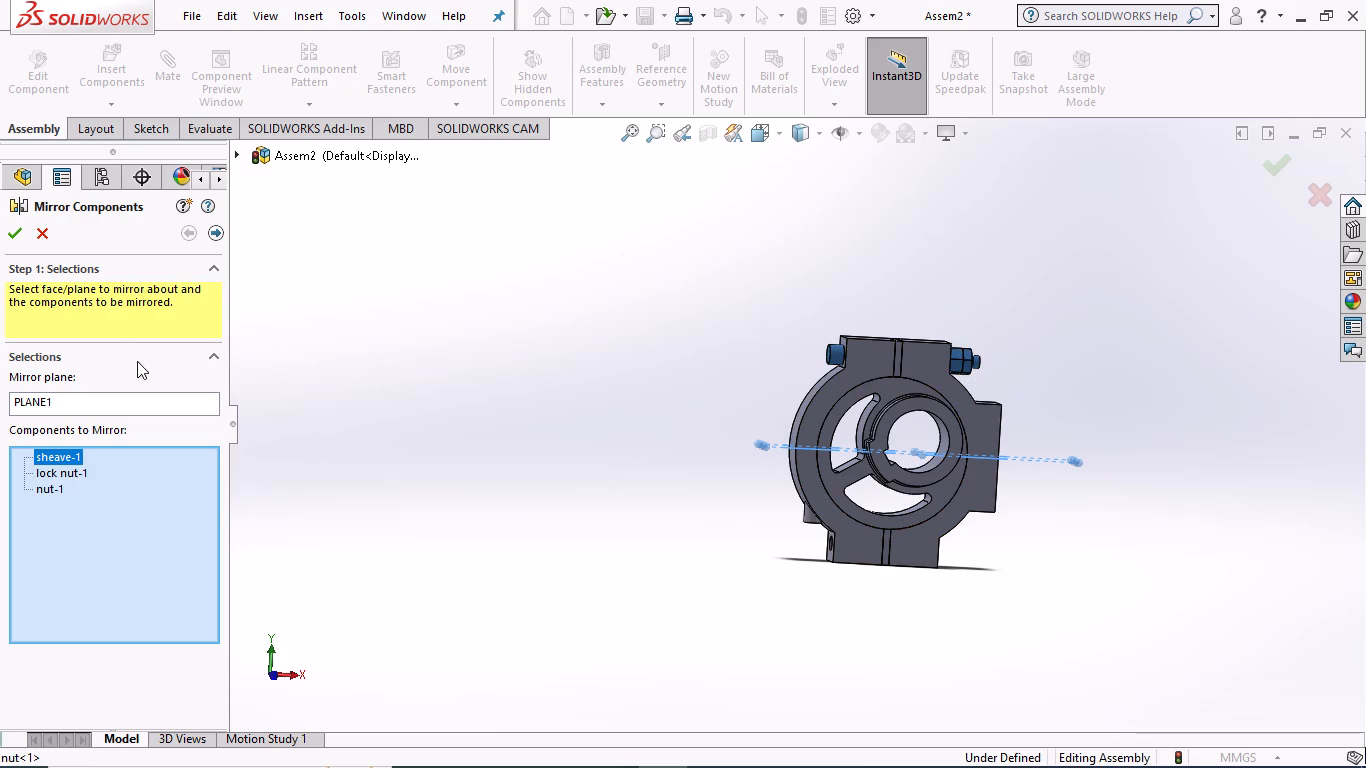
pyautogui.click(21, 235)
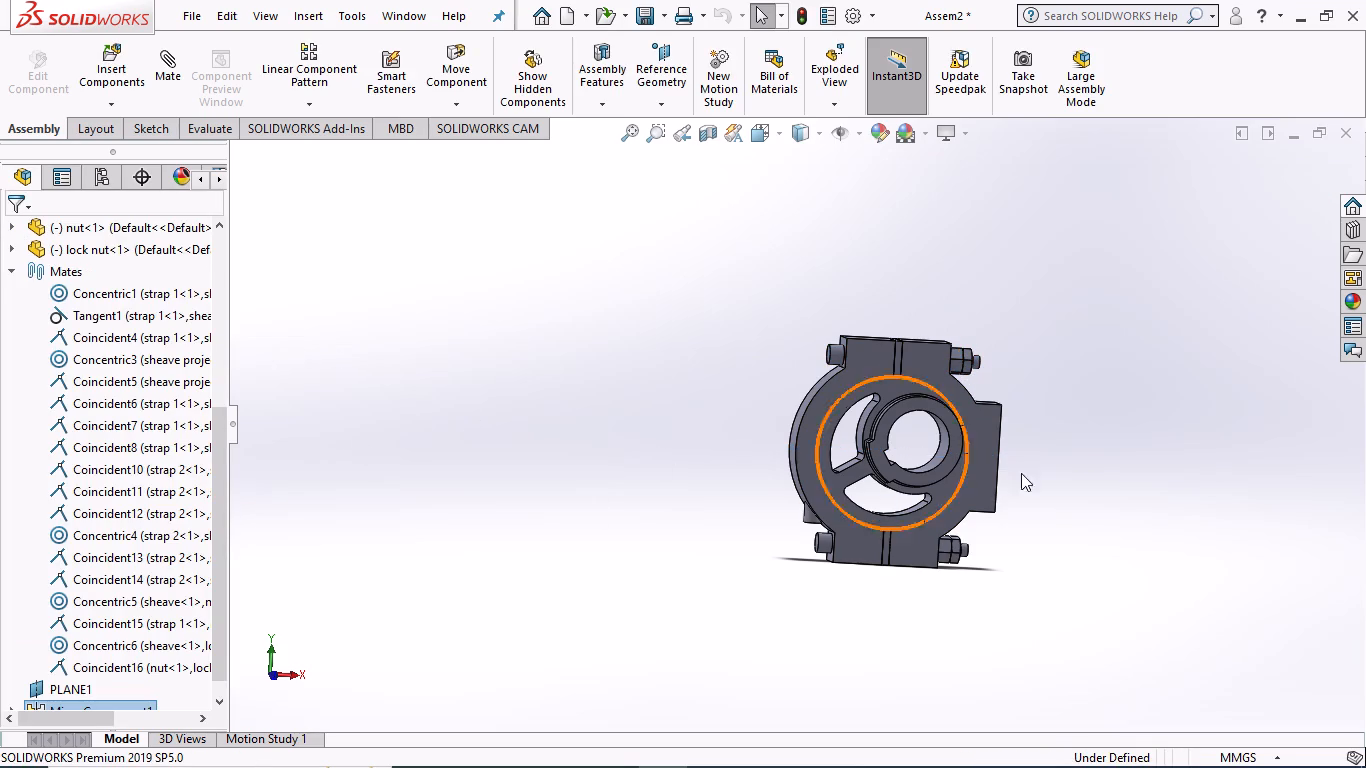
# Examine the mirrored bolt, nut and lock nut and the whole strap assembly from several sides.
pyautogui.moveTo(1093, 477); pyautogui.dragTo(1054, 393, button='middle')
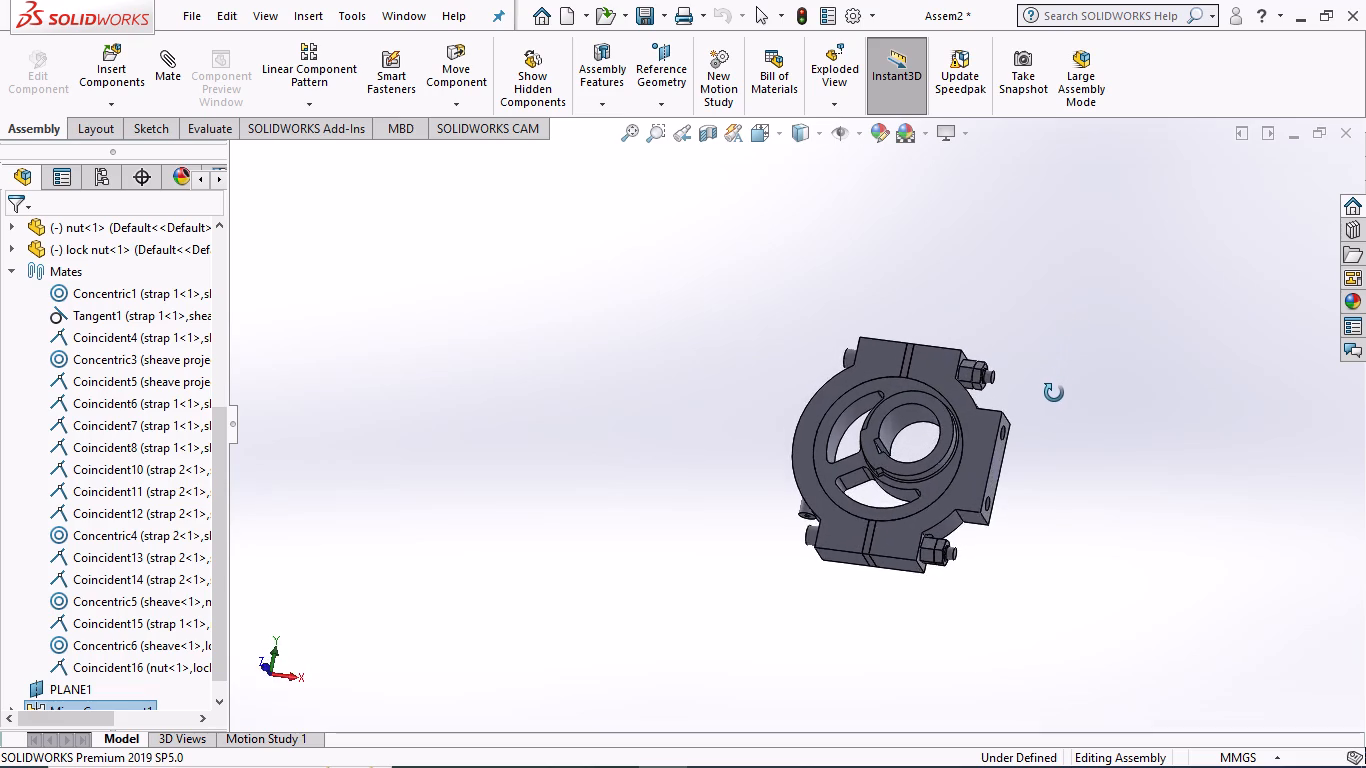
pyautogui.moveTo(1054, 393); pyautogui.dragTo(1029, 441, button='middle')
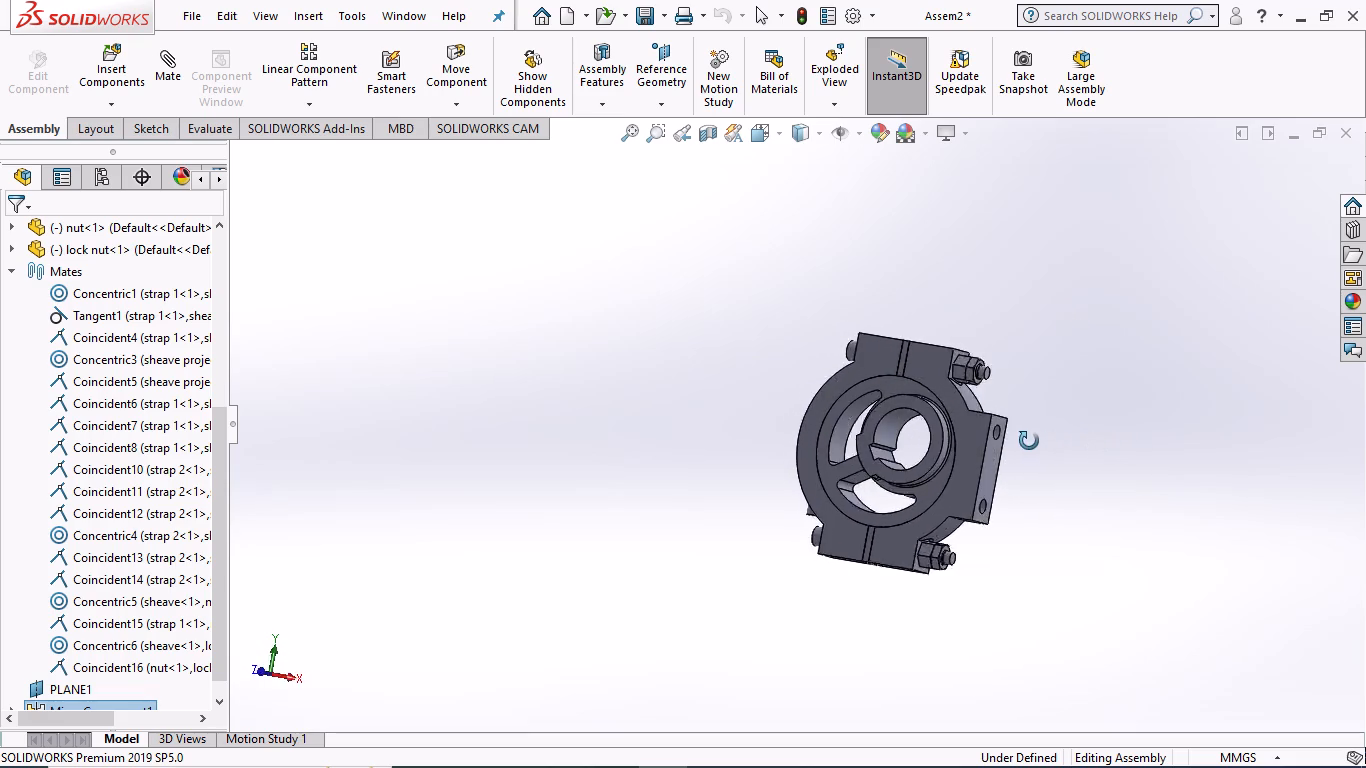
pyautogui.moveTo(1029, 441); pyautogui.dragTo(979, 434, button='middle')
pyautogui.scroll(1, 979, 434)
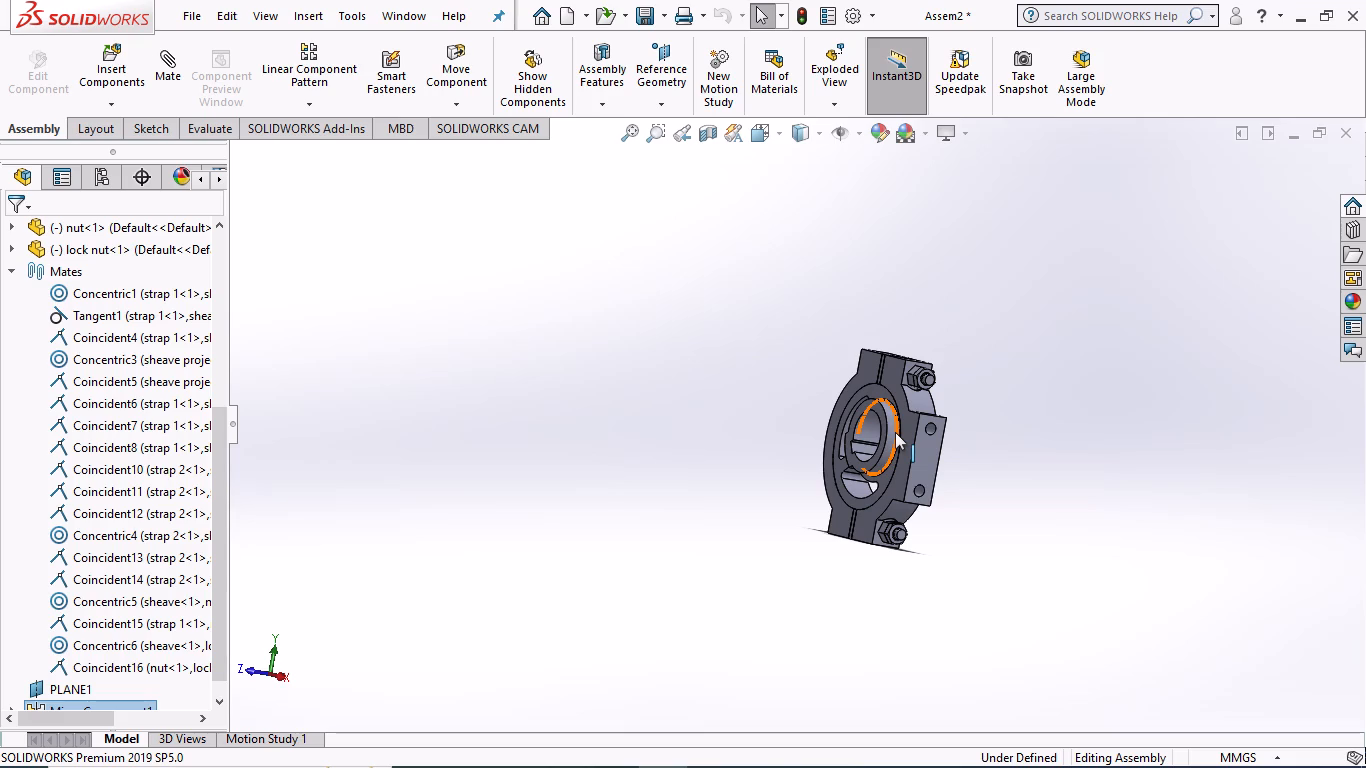
pyautogui.moveTo(375, 364); pyautogui.dragTo(482, 369, button='middle')
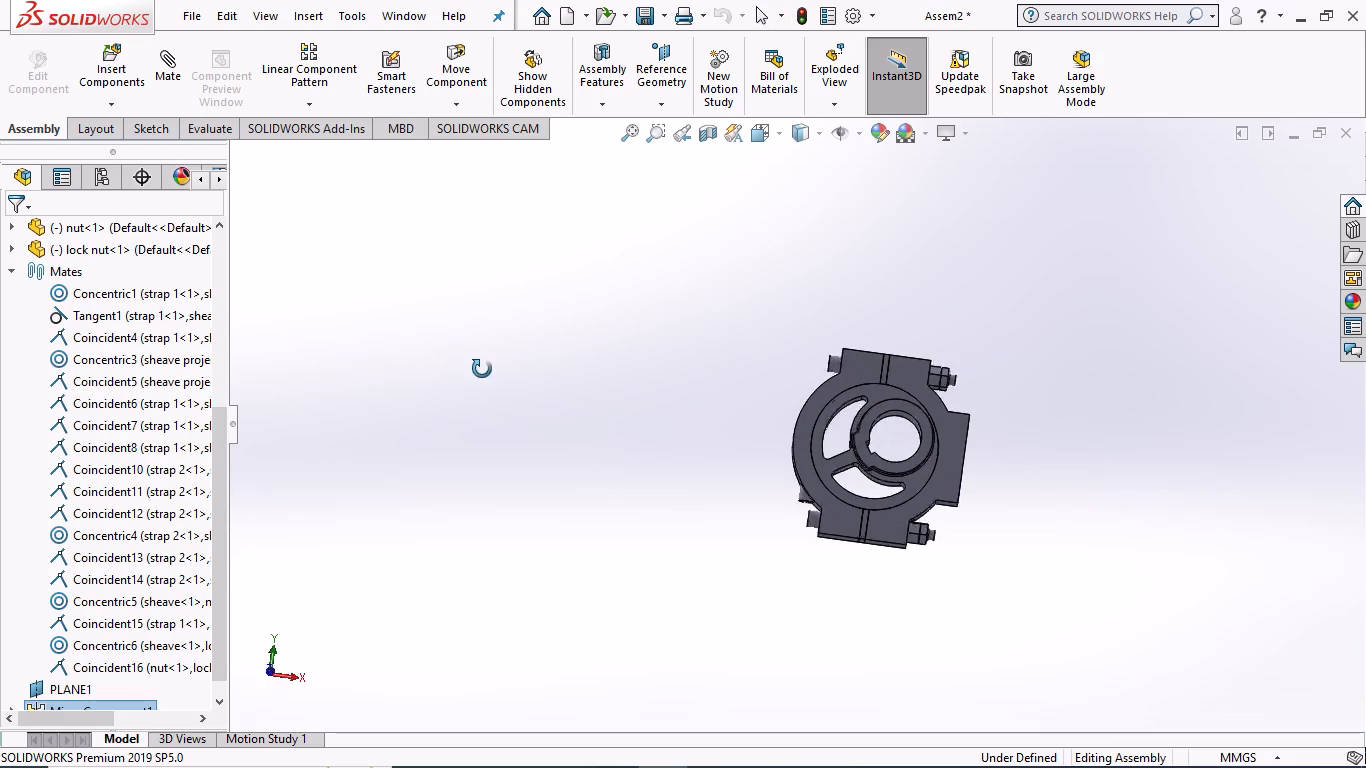
pyautogui.moveTo(482, 369); pyautogui.dragTo(492, 449, button='middle')
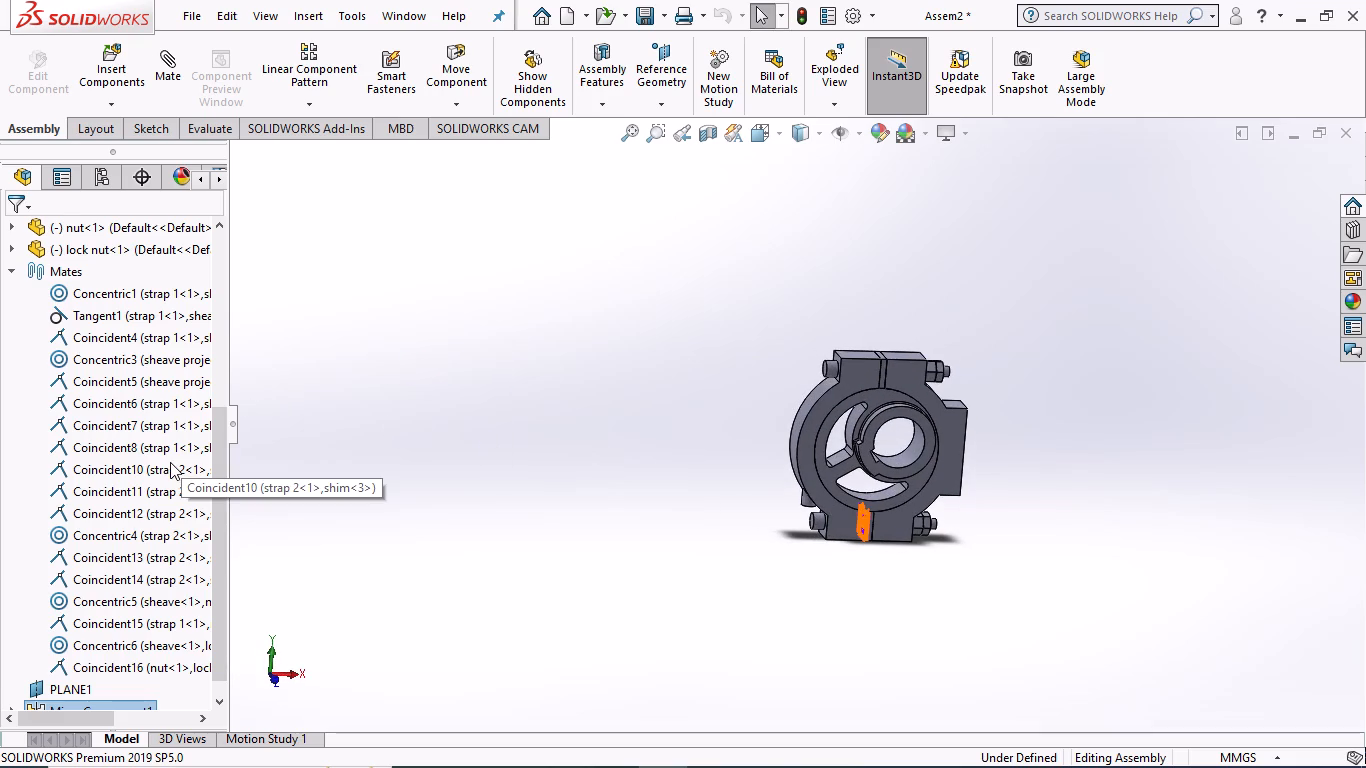
pyautogui.scroll(-5, 169, 462)
pyautogui.click(544, 382)
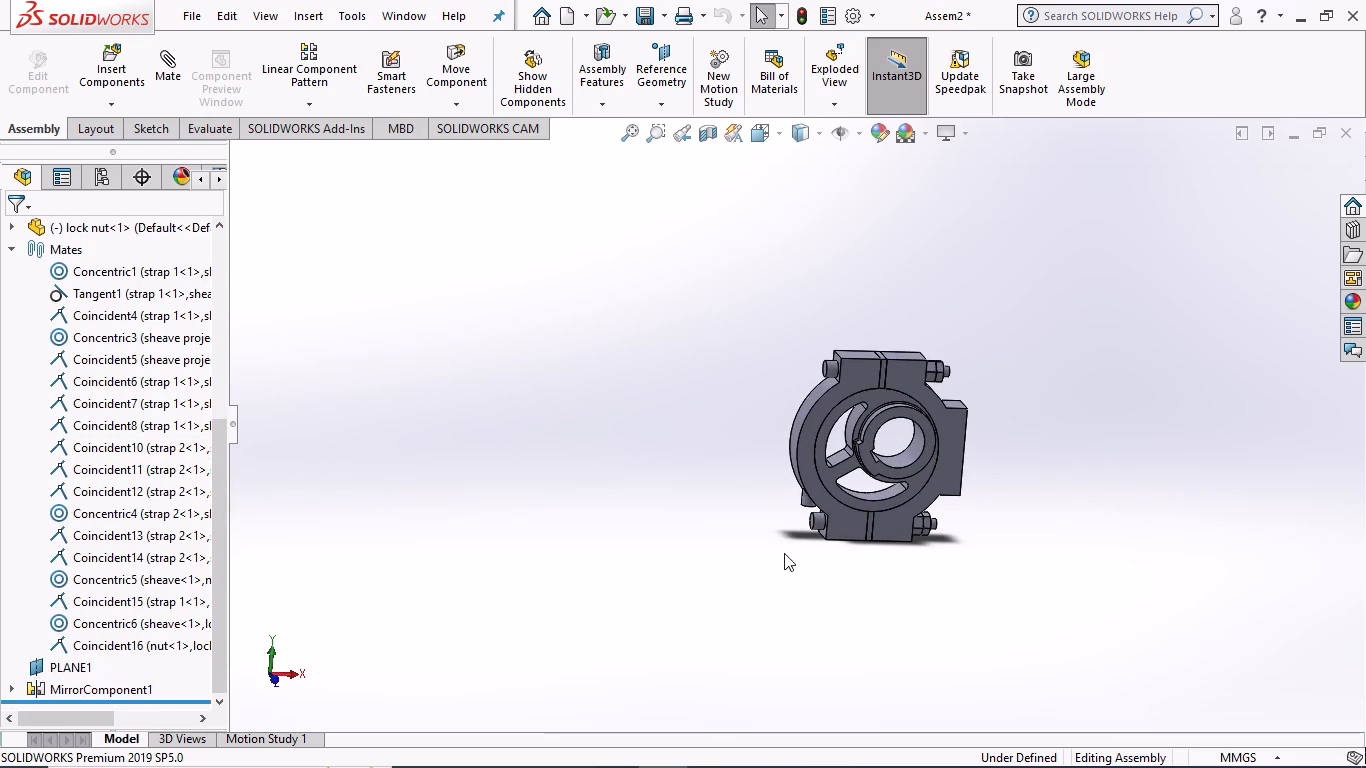
pyautogui.scroll(2, 1053, 496)
pyautogui.middleClick(1051, 467)
pyautogui.scroll(1, 1018, 474)
pyautogui.scroll(-7, 980, 434)
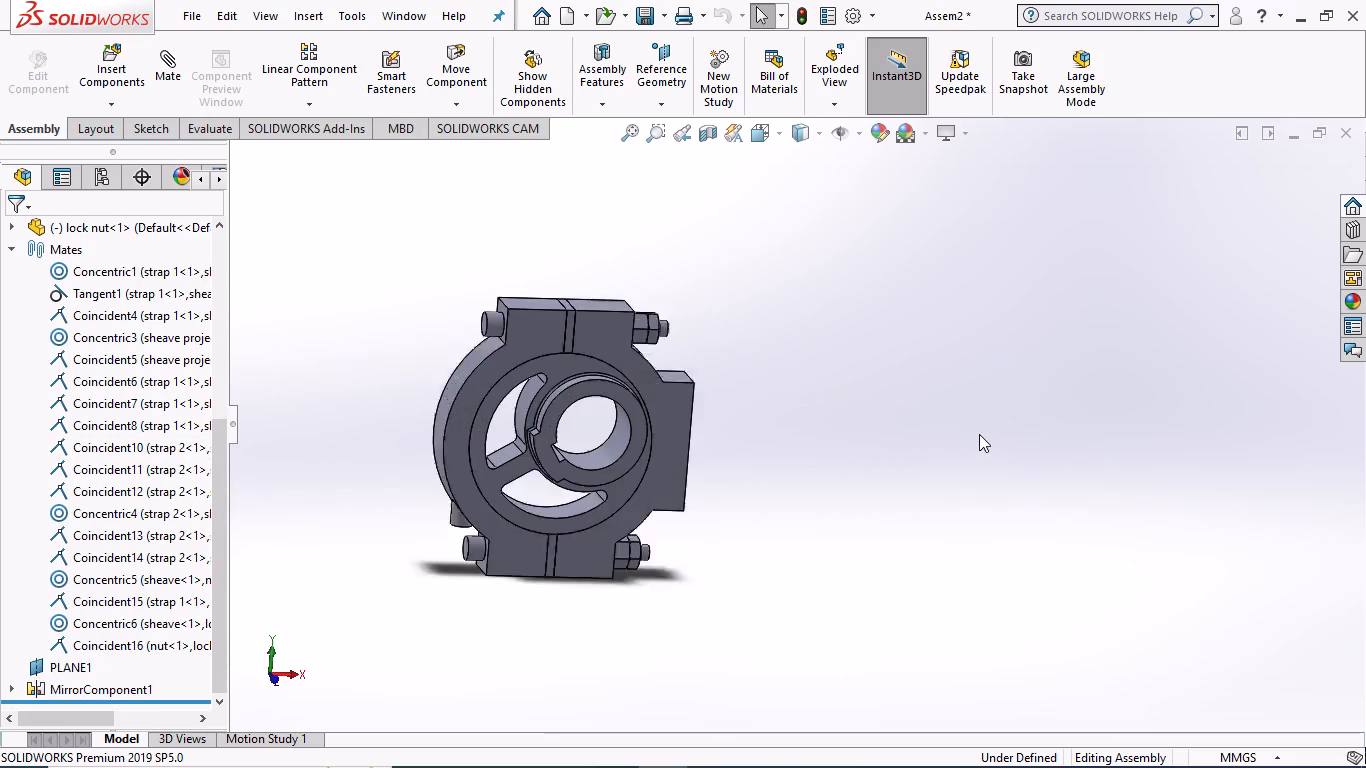
pyautogui.scroll(-3, 360, 476)
pyautogui.scroll(6, 349, 476)
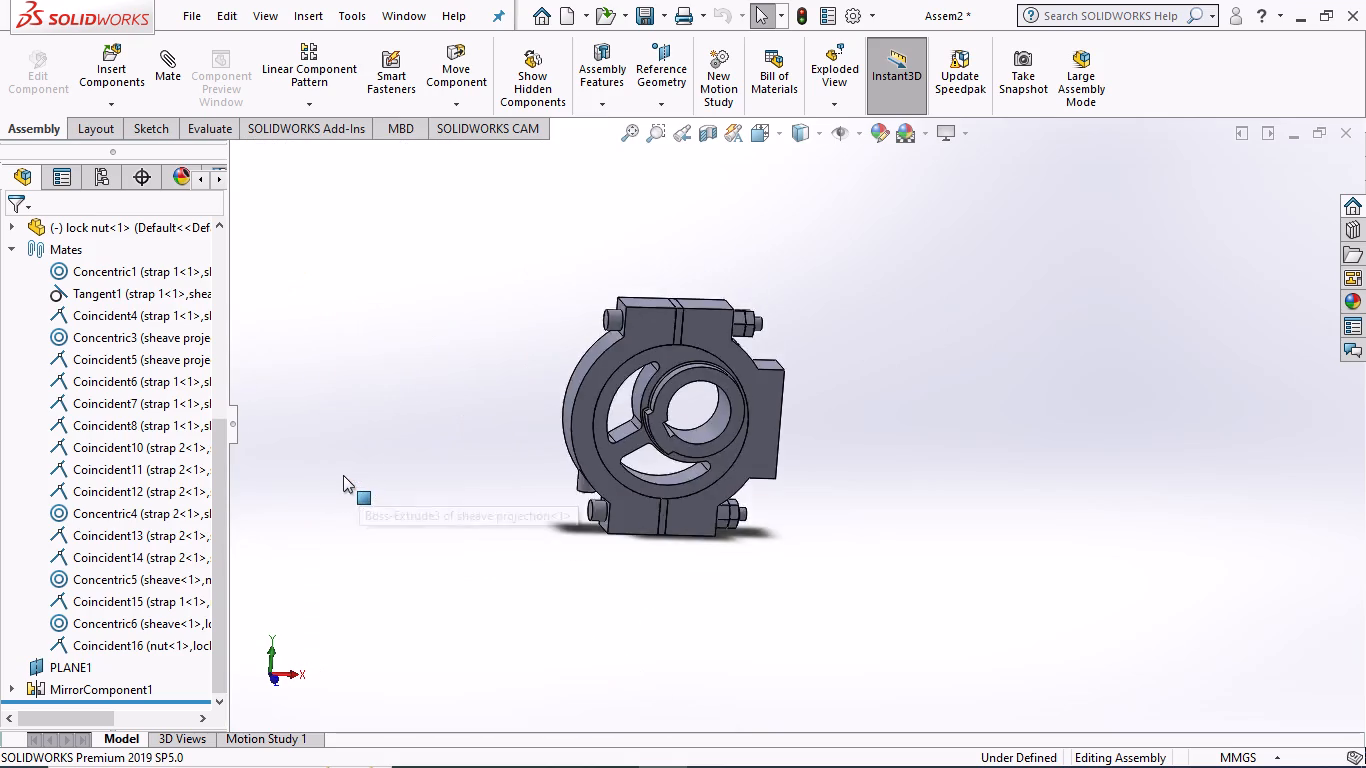
pyautogui.scroll(-3, 343, 475)
pyautogui.scroll(2, 1002, 358)
pyautogui.scroll(-3, 1069, 294)
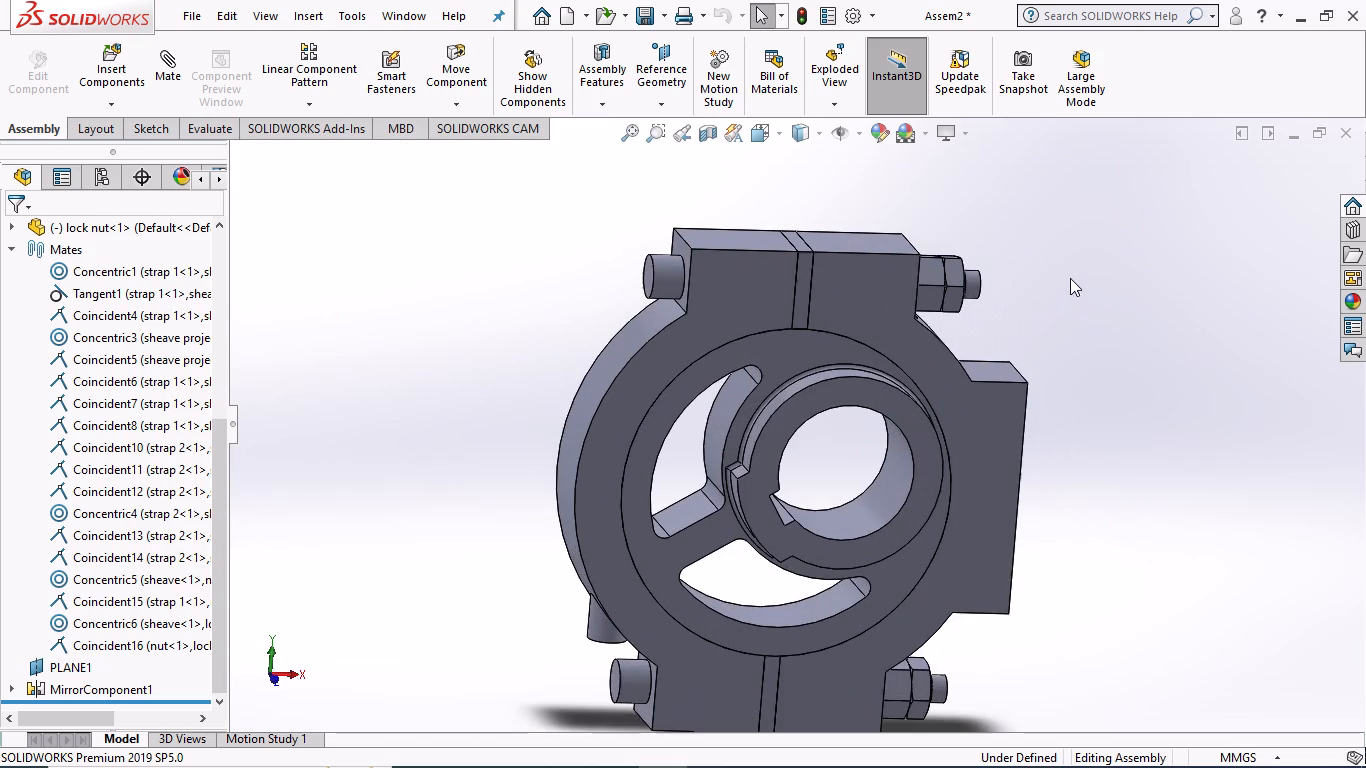
pyautogui.moveTo(1047, 555); pyautogui.dragTo(955, 352, button='middle')
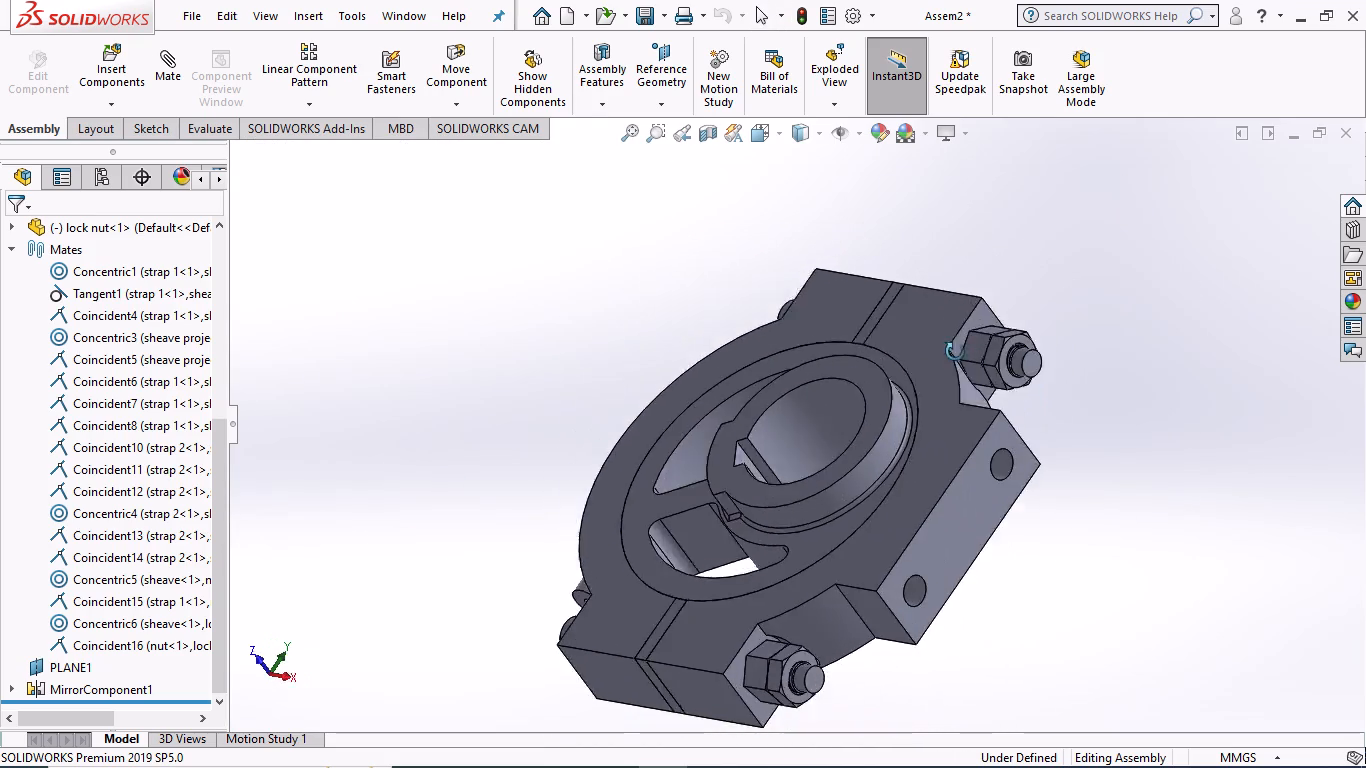
pyautogui.moveTo(955, 352); pyautogui.dragTo(566, 176, button='middle')
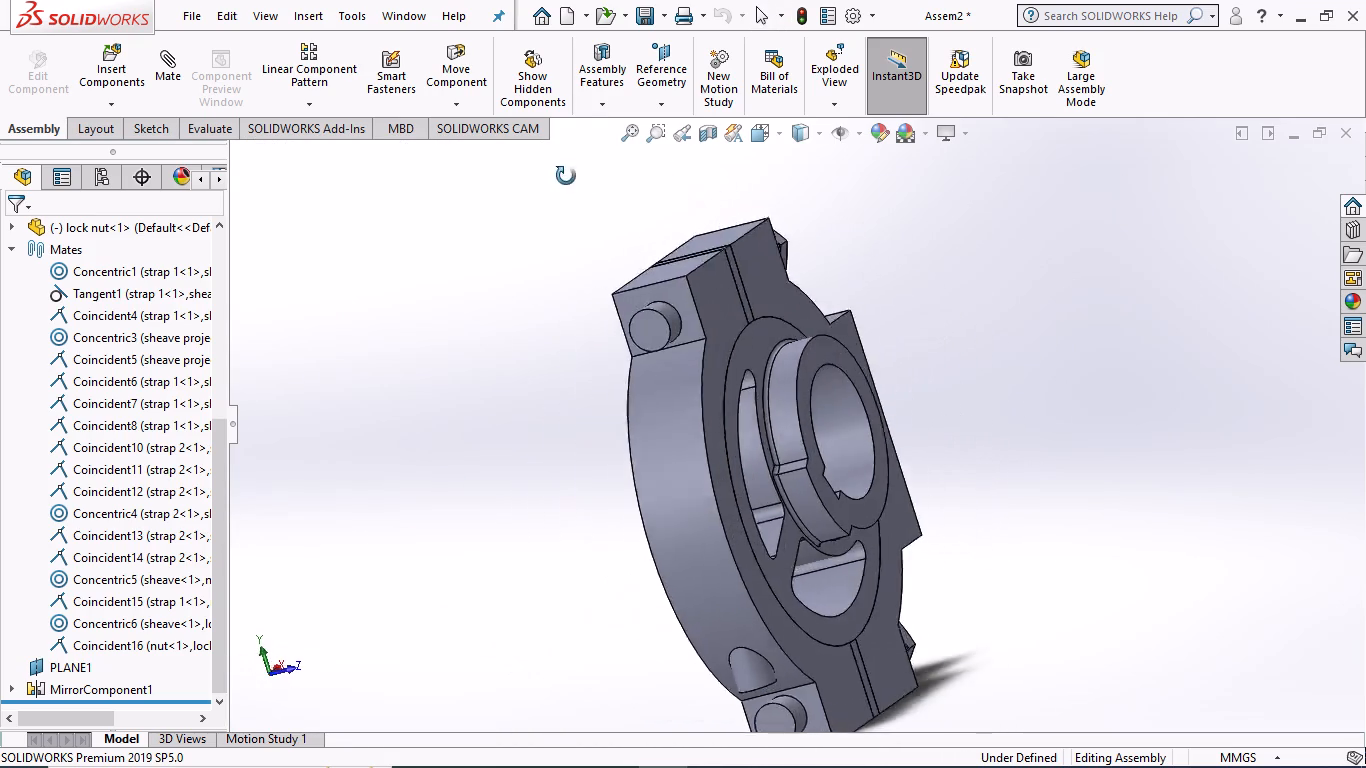
pyautogui.moveTo(566, 176); pyautogui.dragTo(443, 151, button='middle')
pyautogui.moveTo(449, 170); pyautogui.dragTo(476, 332, button='middle')
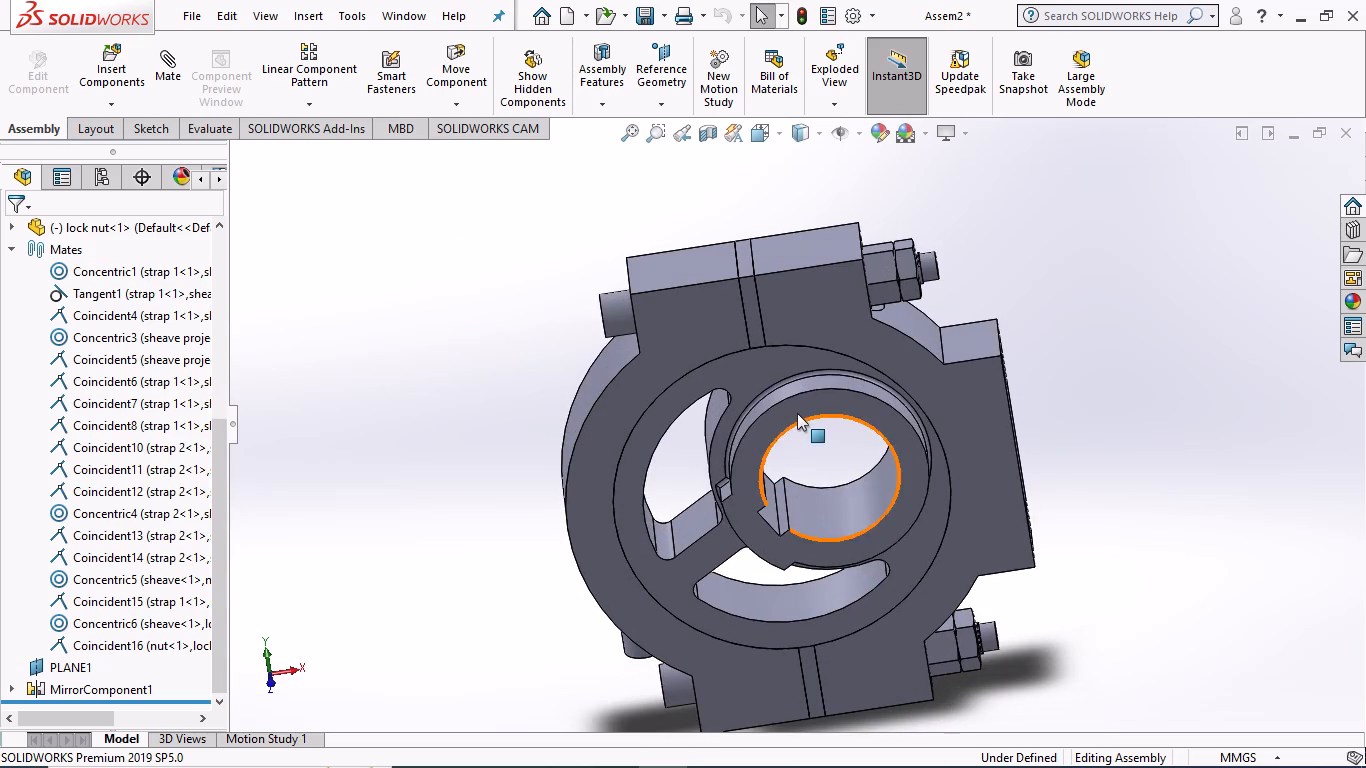
# Rotate the sheave projection slightly inside the bolted straps to check its movement.
pyautogui.moveTo(802, 411); pyautogui.dragTo(877, 420)
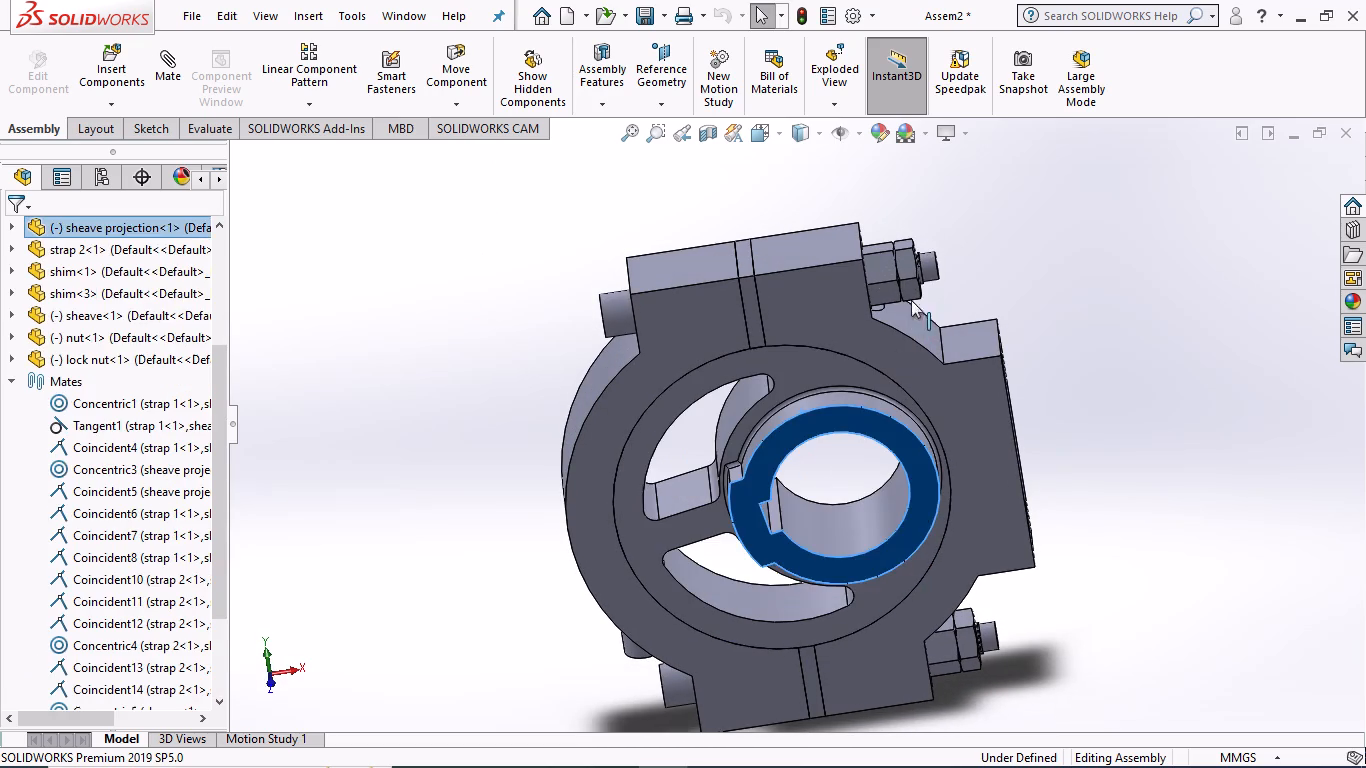
# Try to move the upper nuts and both straps to check their freedom of movement in the bolted assembly.
pyautogui.moveTo(888, 268); pyautogui.dragTo(927, 264)
pyautogui.moveTo(915, 266); pyautogui.dragTo(925, 292)
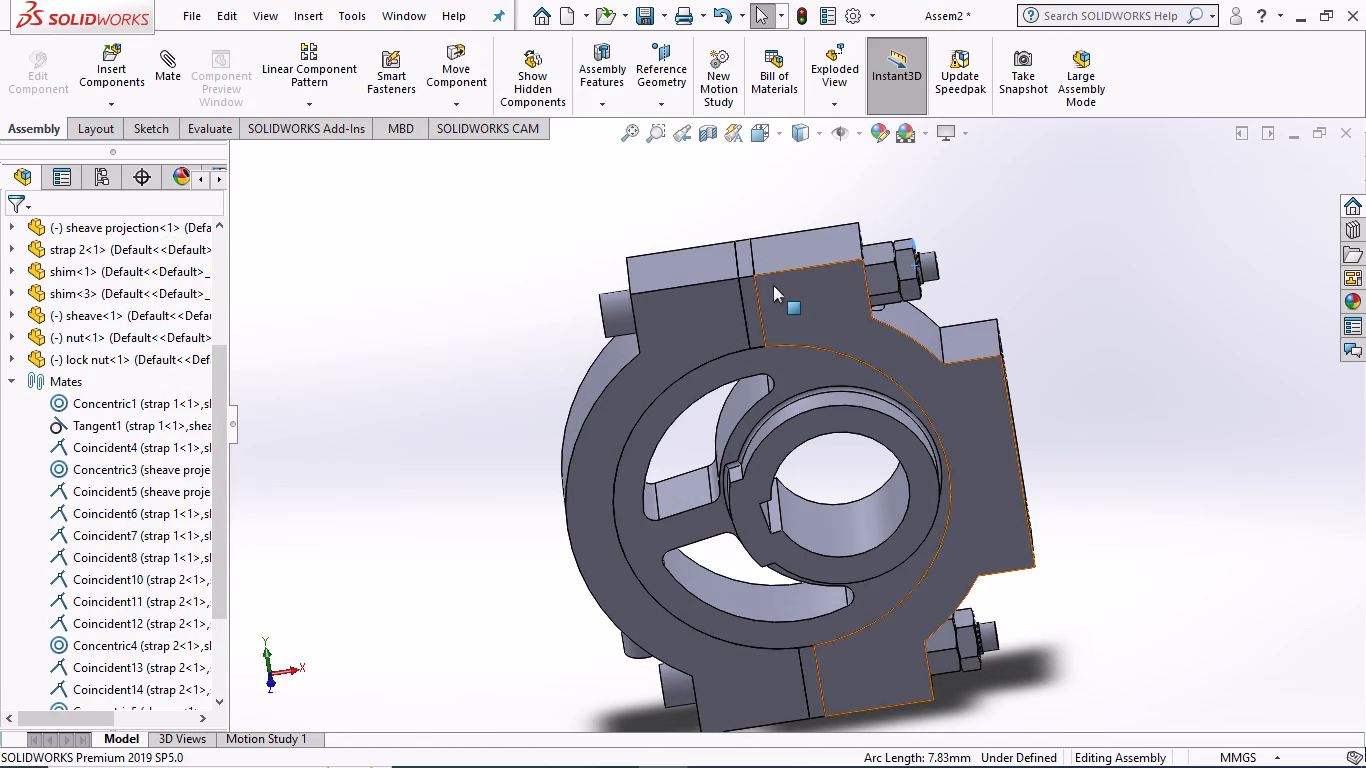
pyautogui.moveTo(687, 289); pyautogui.dragTo(592, 293)
pyautogui.moveTo(993, 530); pyautogui.dragTo(1109, 517)
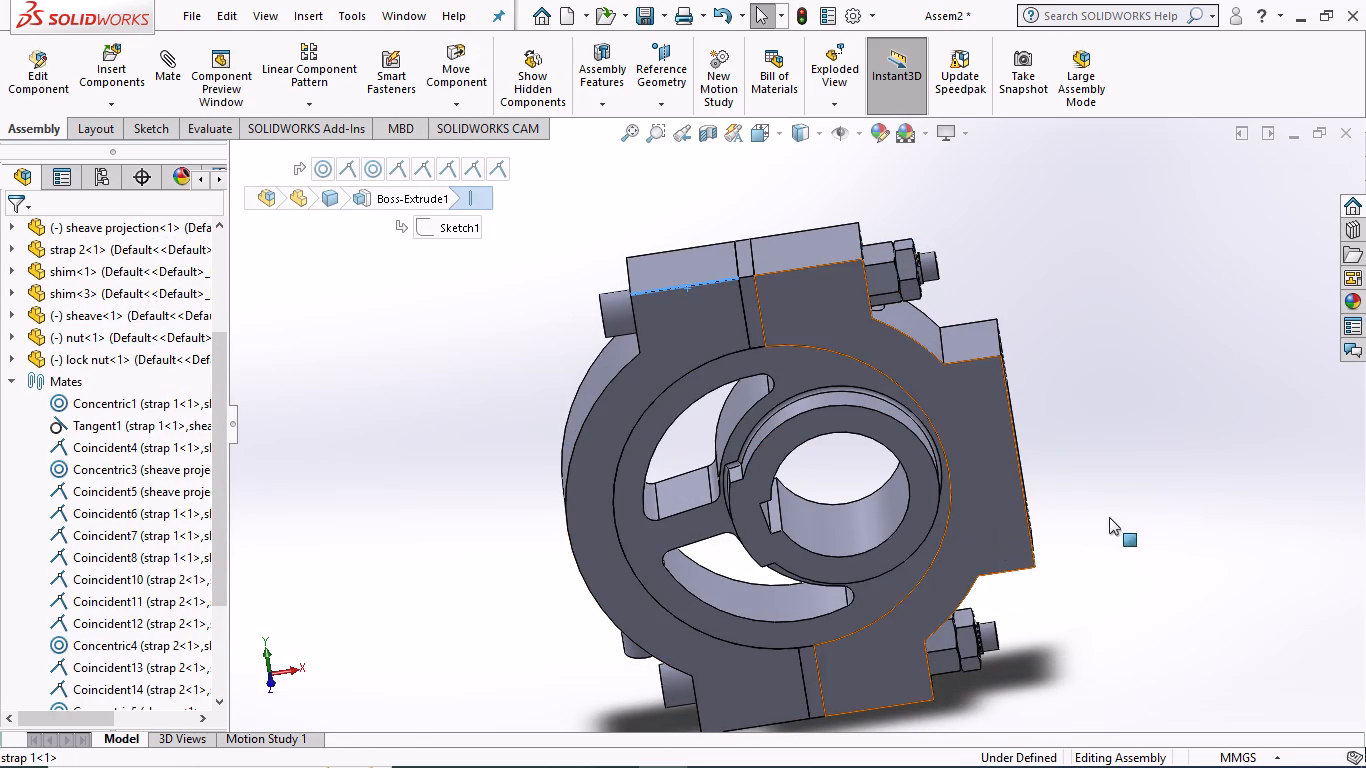
pyautogui.moveTo(1109, 517); pyautogui.dragTo(1111, 517)
pyautogui.moveTo(715, 693); pyautogui.dragTo(652, 687)
pyautogui.click(1159, 372)
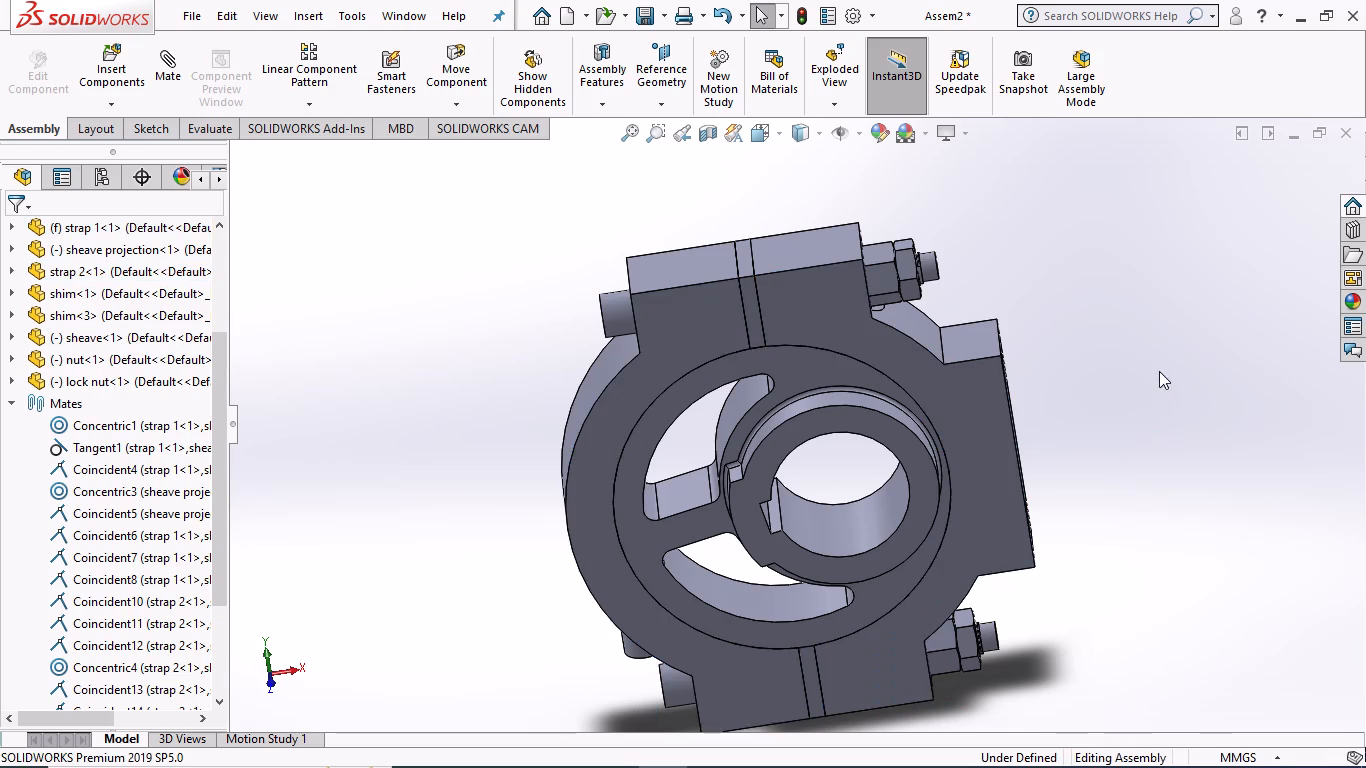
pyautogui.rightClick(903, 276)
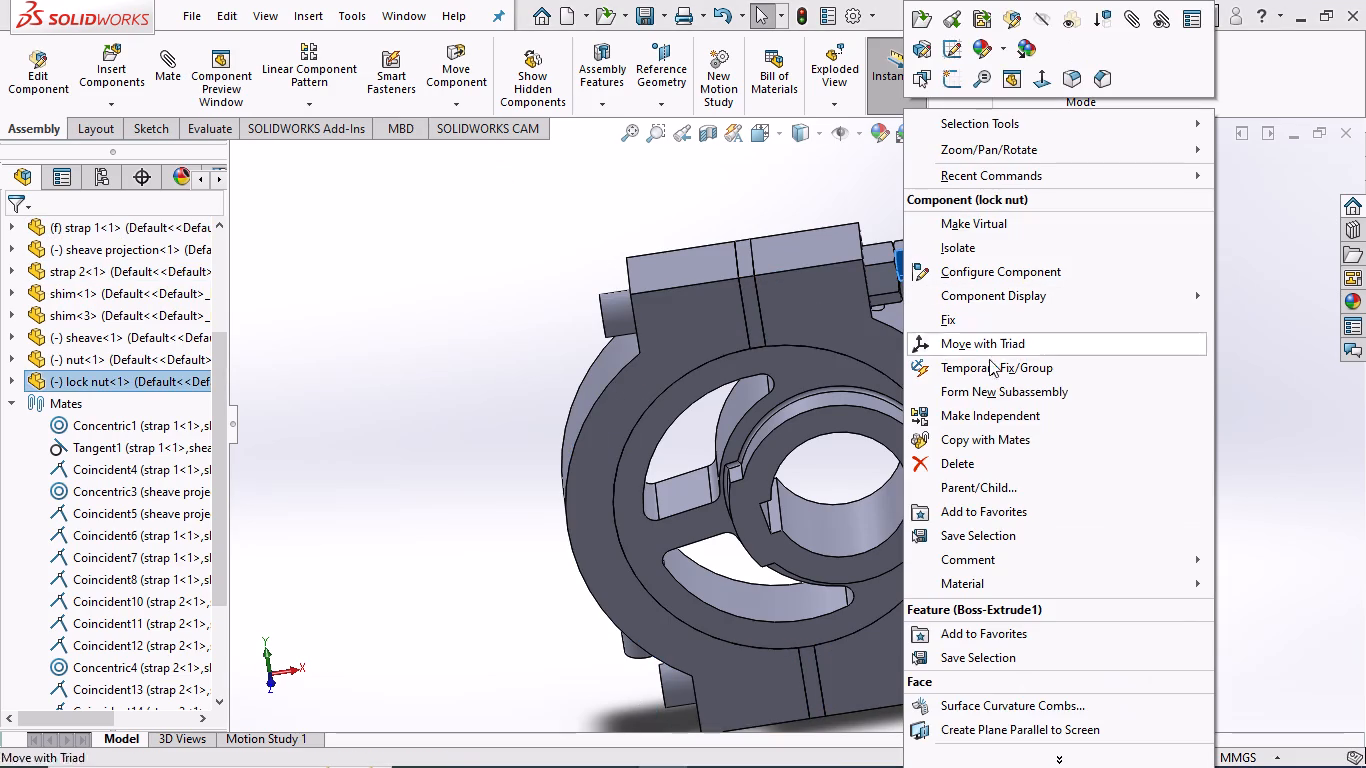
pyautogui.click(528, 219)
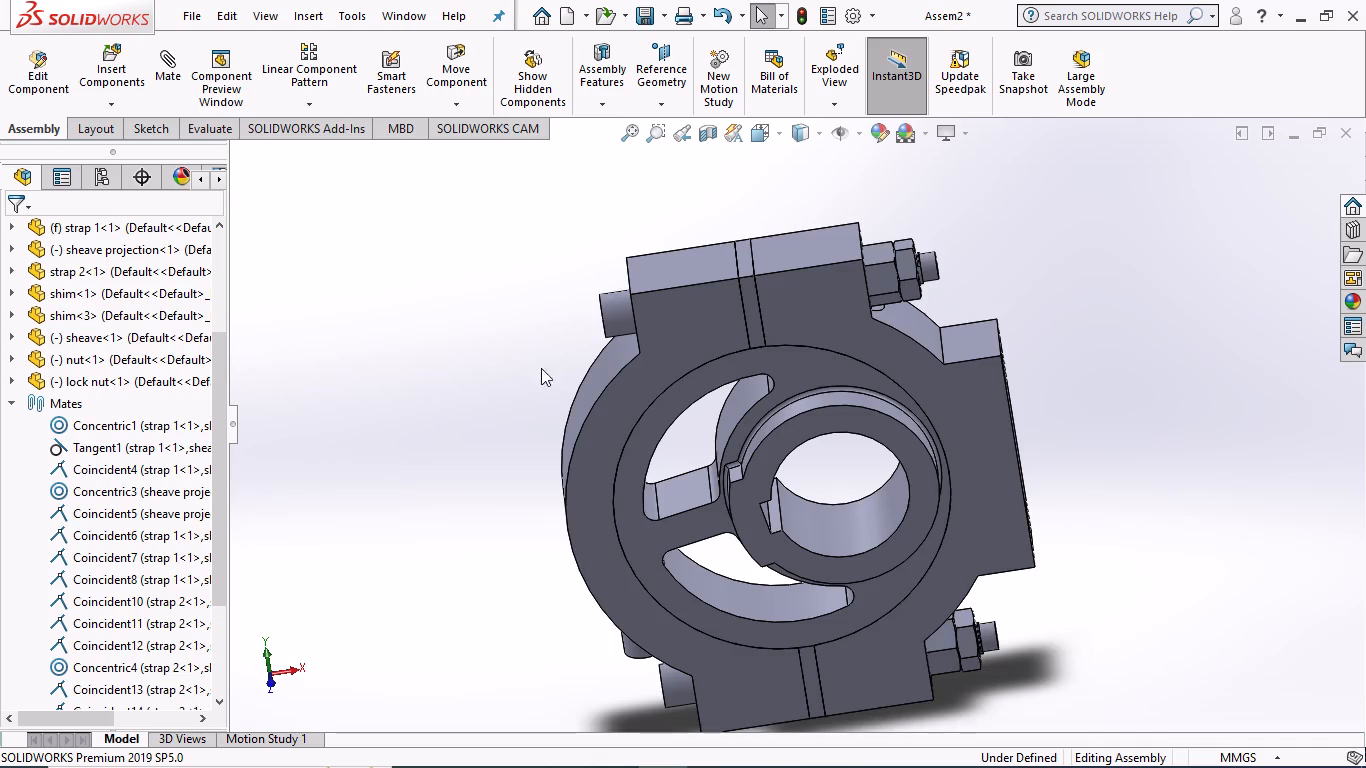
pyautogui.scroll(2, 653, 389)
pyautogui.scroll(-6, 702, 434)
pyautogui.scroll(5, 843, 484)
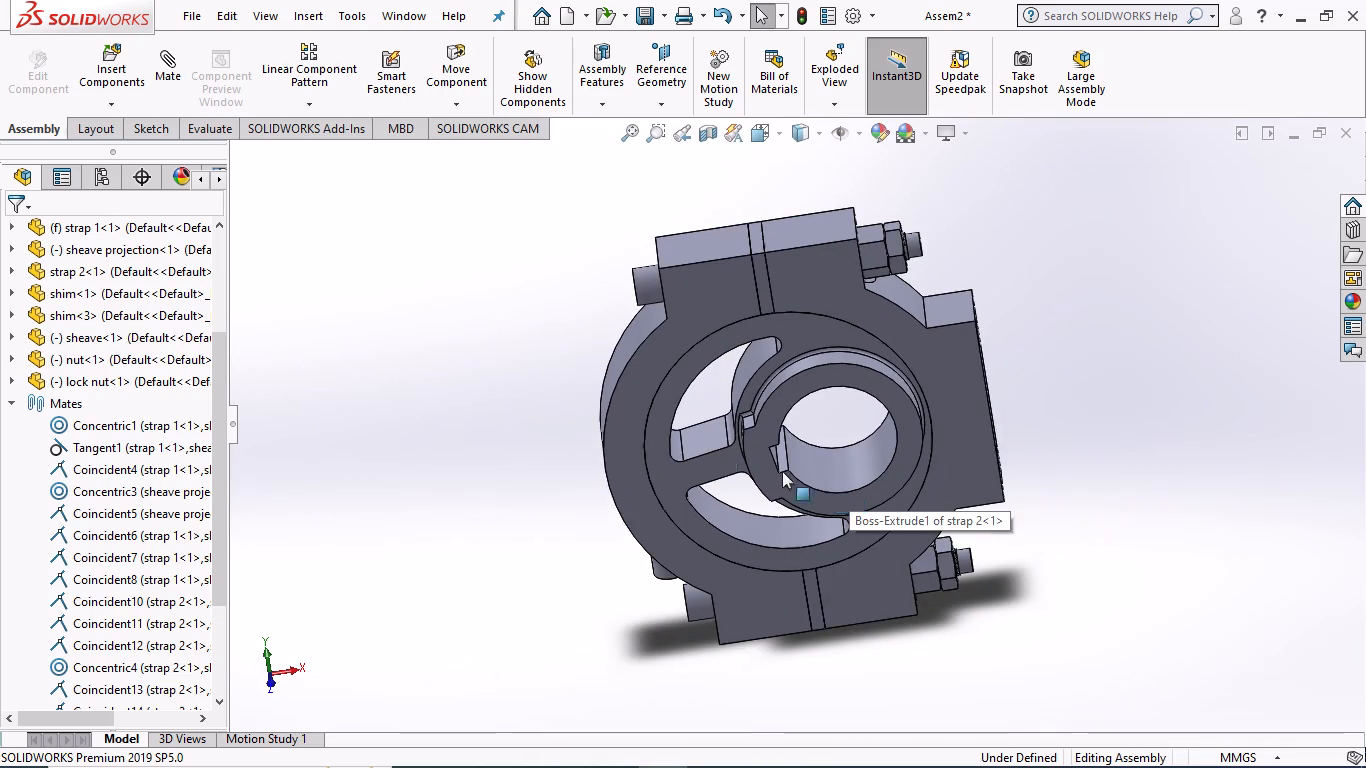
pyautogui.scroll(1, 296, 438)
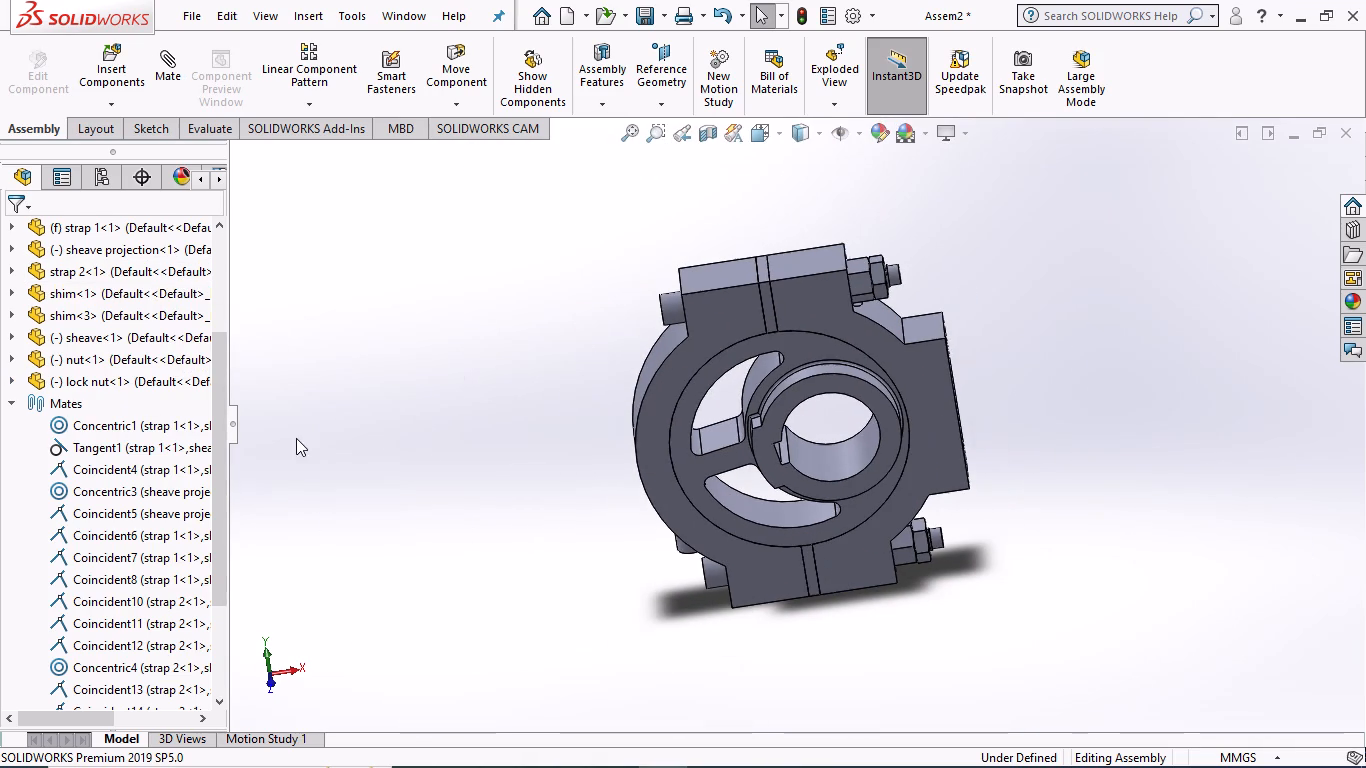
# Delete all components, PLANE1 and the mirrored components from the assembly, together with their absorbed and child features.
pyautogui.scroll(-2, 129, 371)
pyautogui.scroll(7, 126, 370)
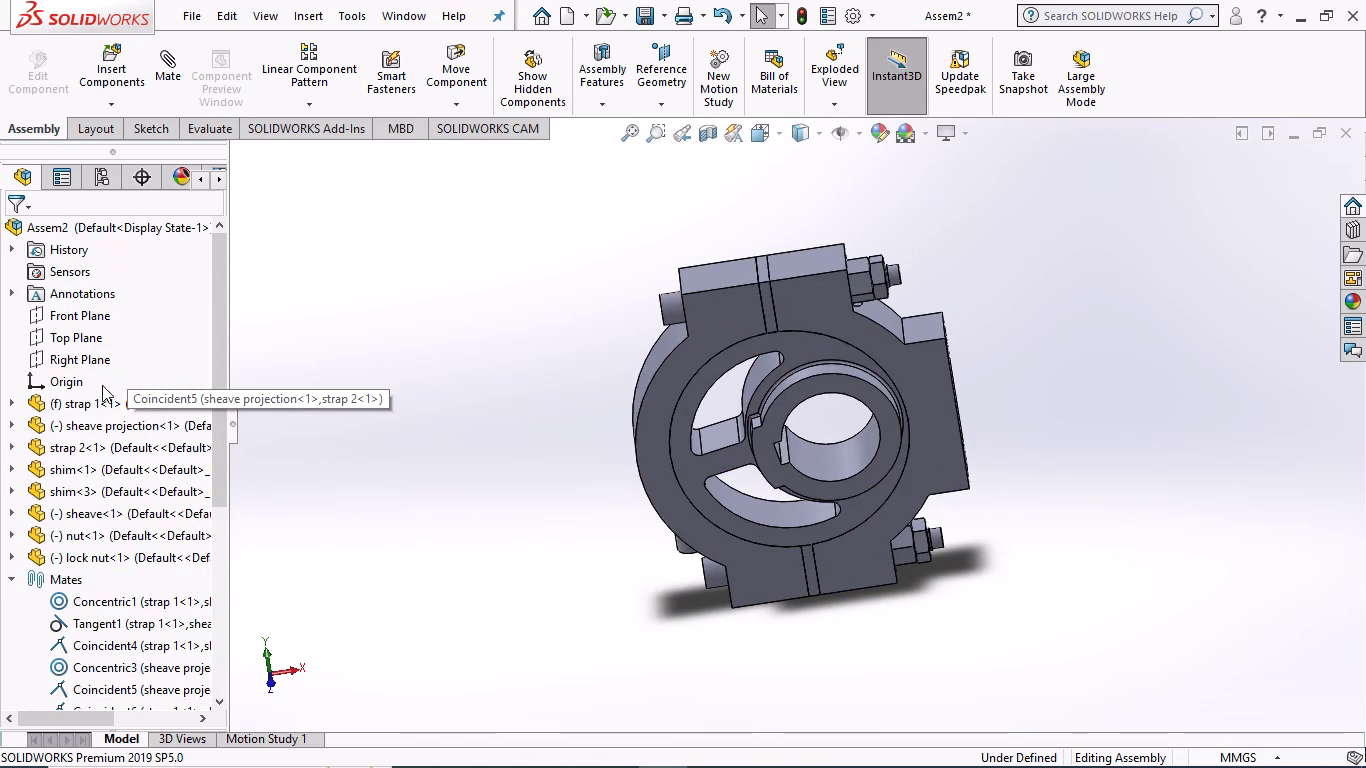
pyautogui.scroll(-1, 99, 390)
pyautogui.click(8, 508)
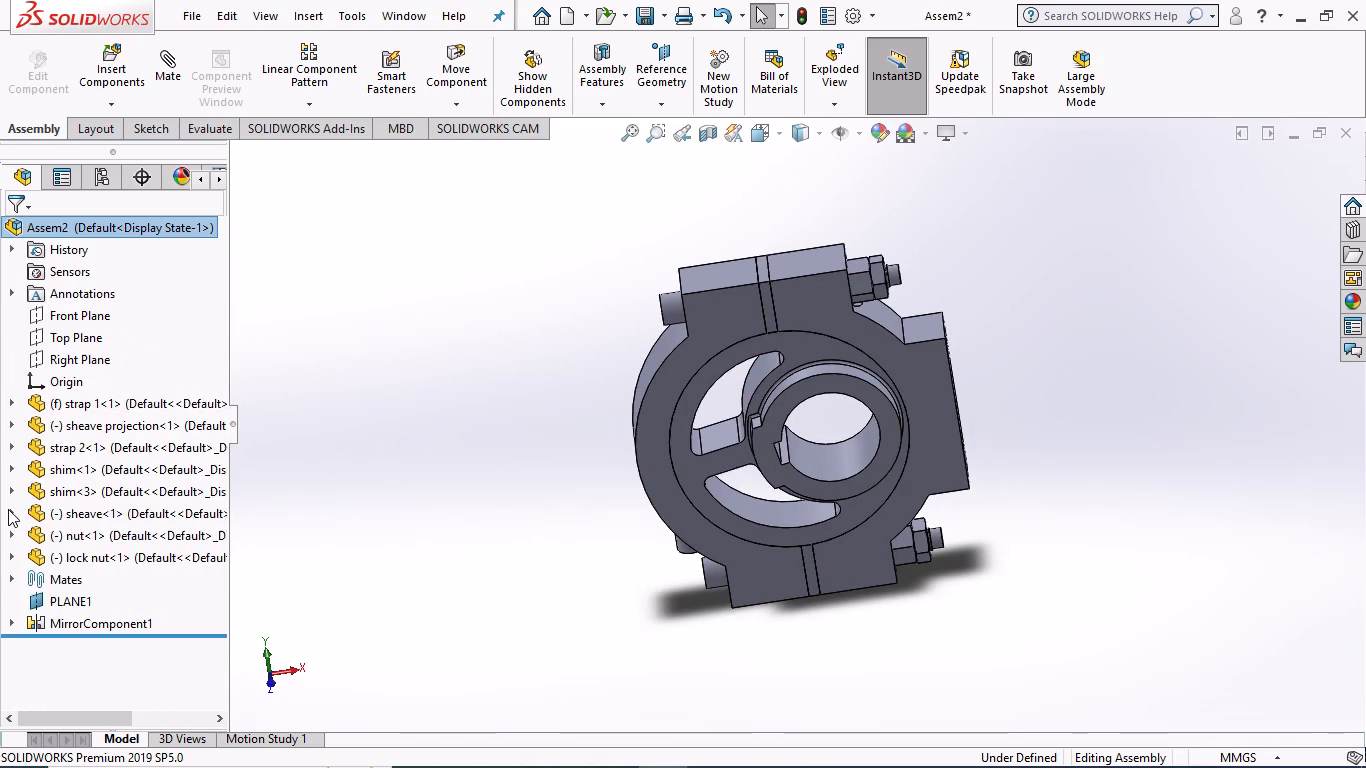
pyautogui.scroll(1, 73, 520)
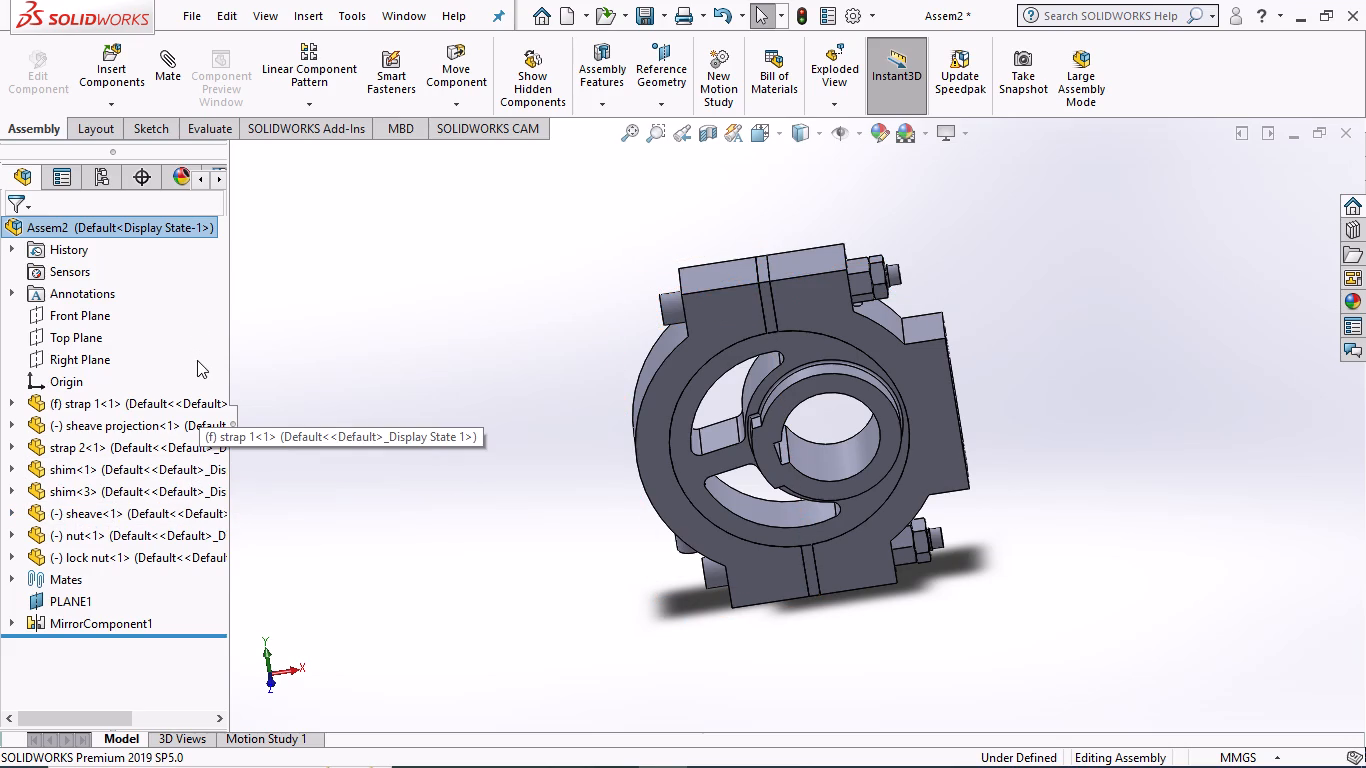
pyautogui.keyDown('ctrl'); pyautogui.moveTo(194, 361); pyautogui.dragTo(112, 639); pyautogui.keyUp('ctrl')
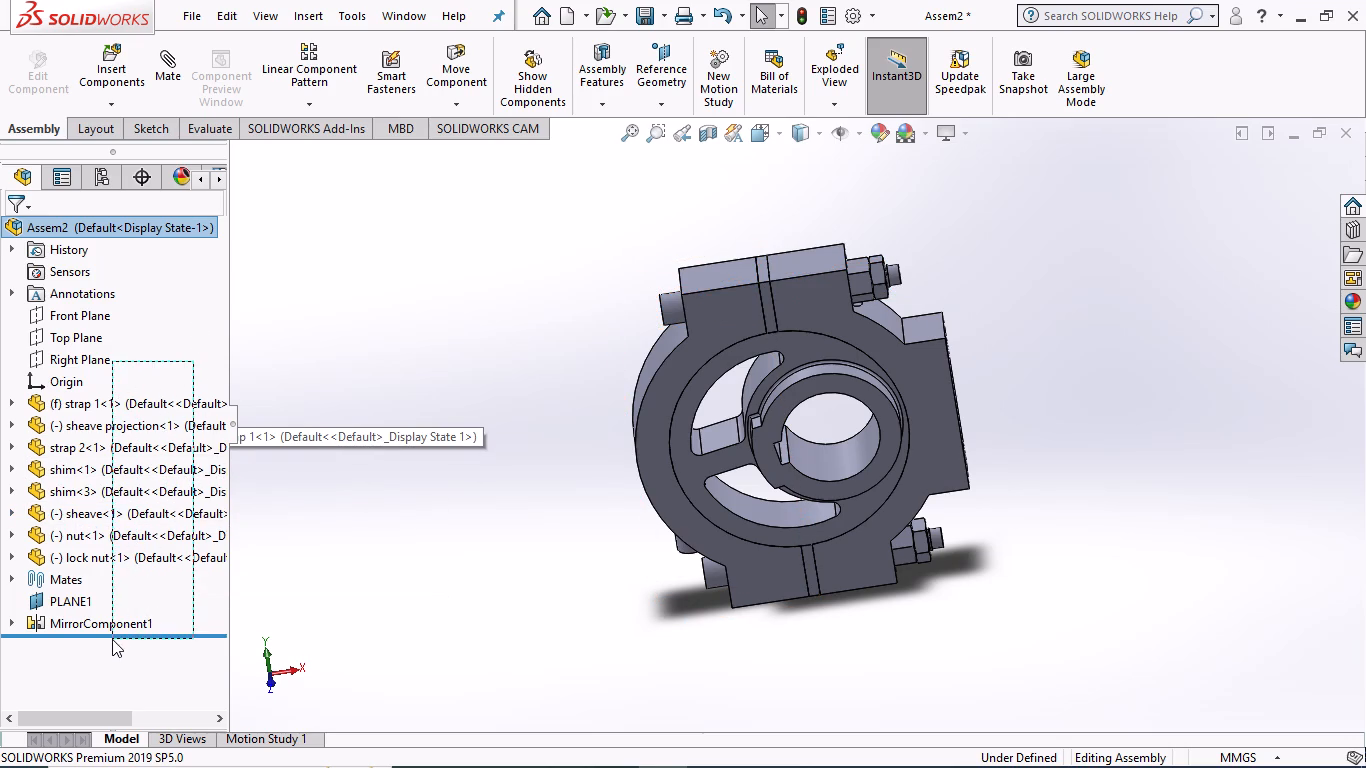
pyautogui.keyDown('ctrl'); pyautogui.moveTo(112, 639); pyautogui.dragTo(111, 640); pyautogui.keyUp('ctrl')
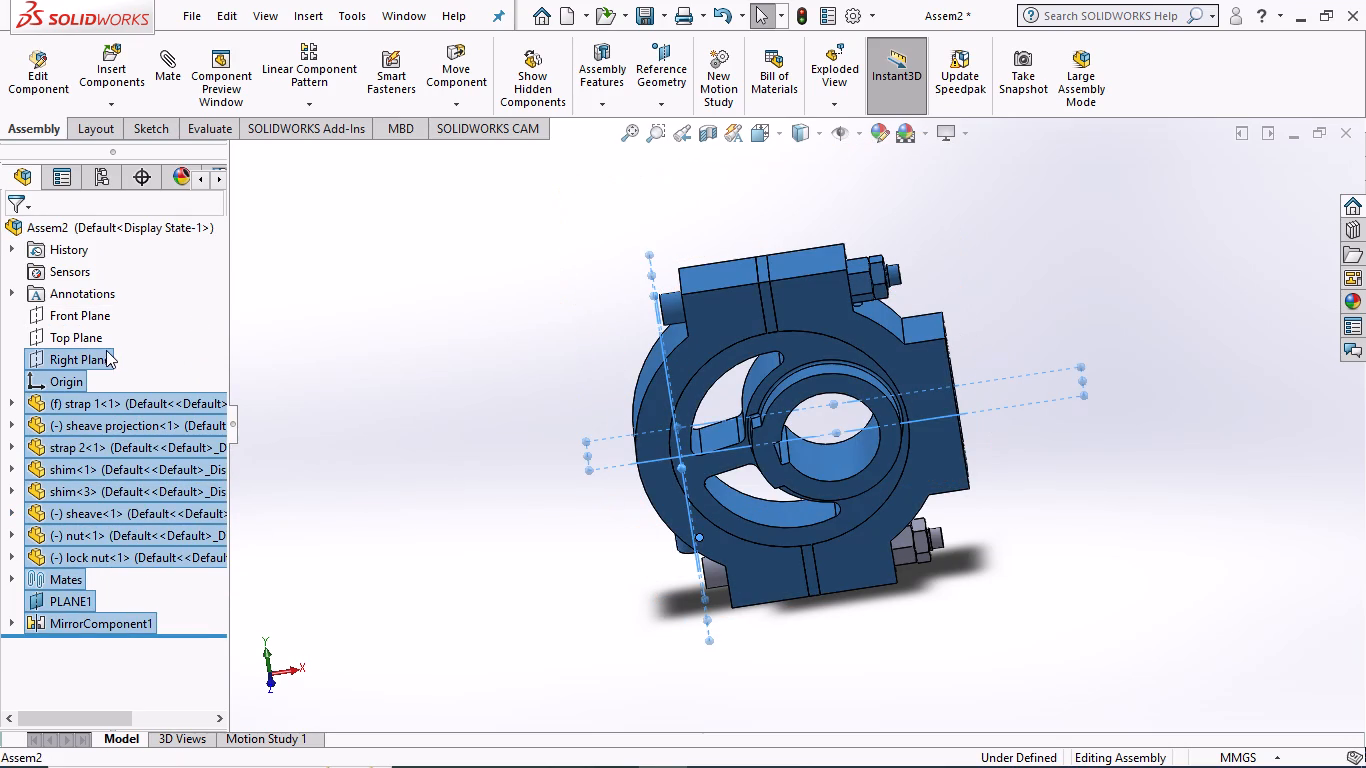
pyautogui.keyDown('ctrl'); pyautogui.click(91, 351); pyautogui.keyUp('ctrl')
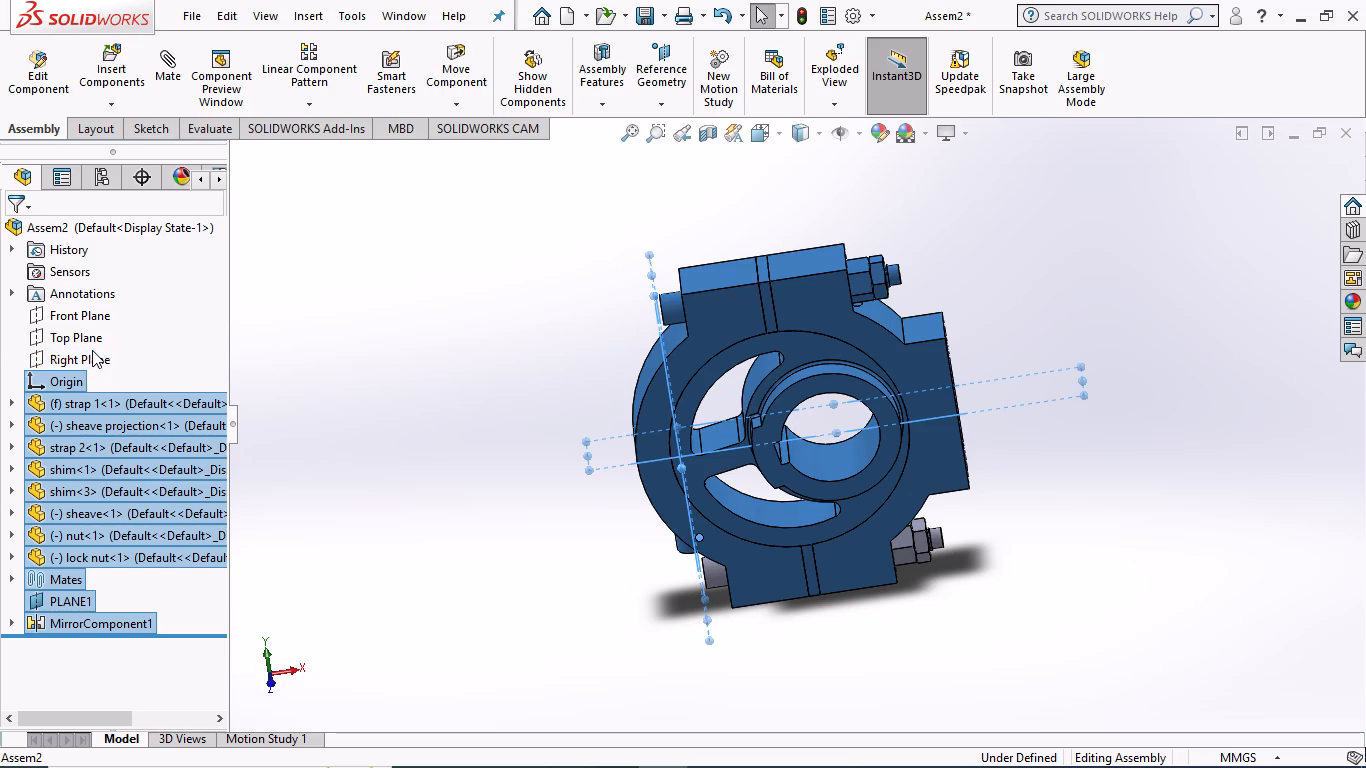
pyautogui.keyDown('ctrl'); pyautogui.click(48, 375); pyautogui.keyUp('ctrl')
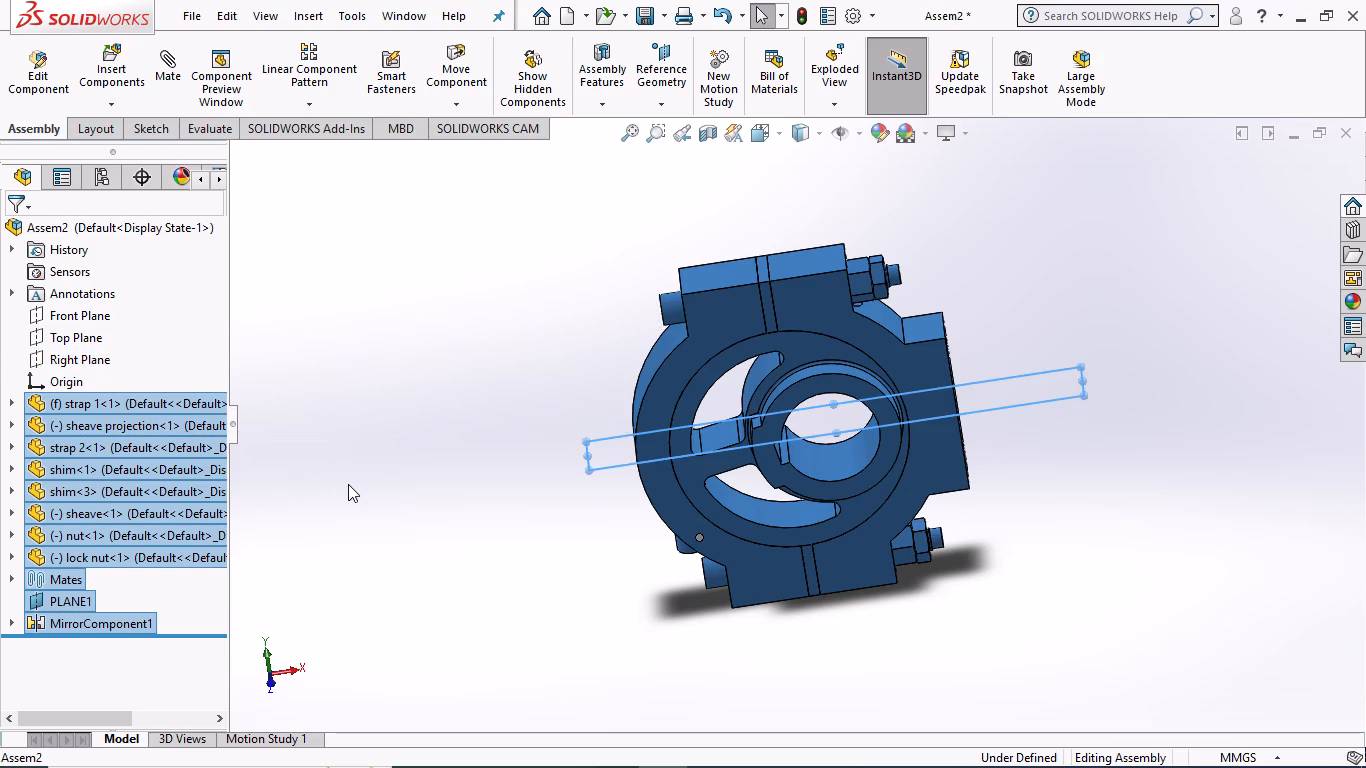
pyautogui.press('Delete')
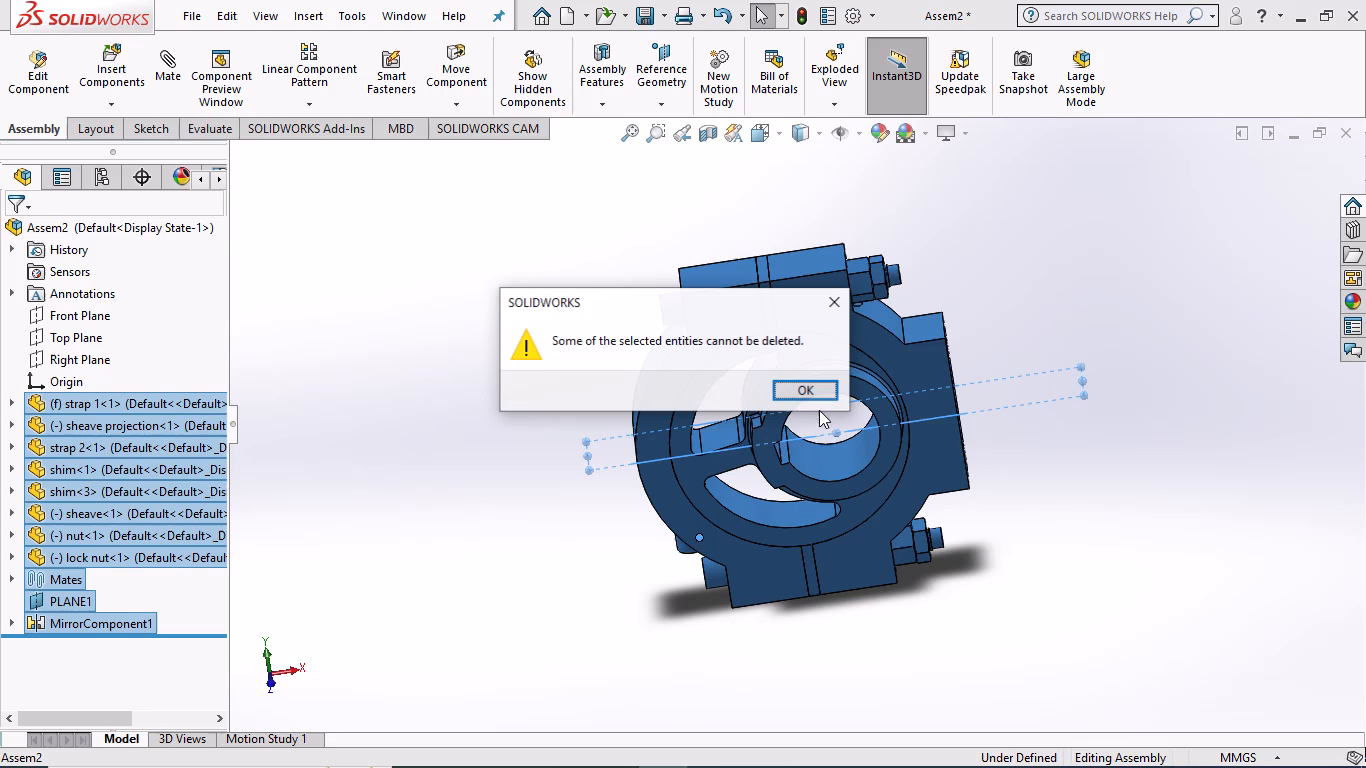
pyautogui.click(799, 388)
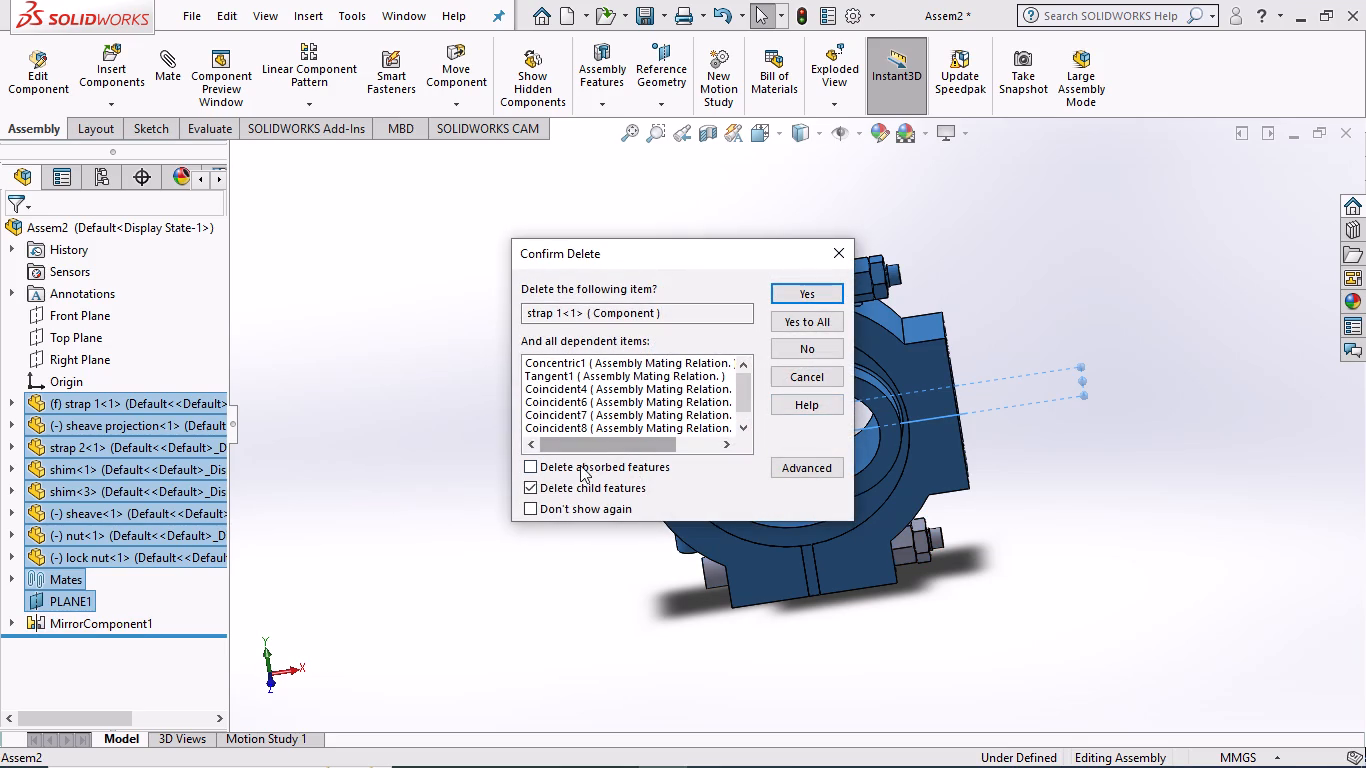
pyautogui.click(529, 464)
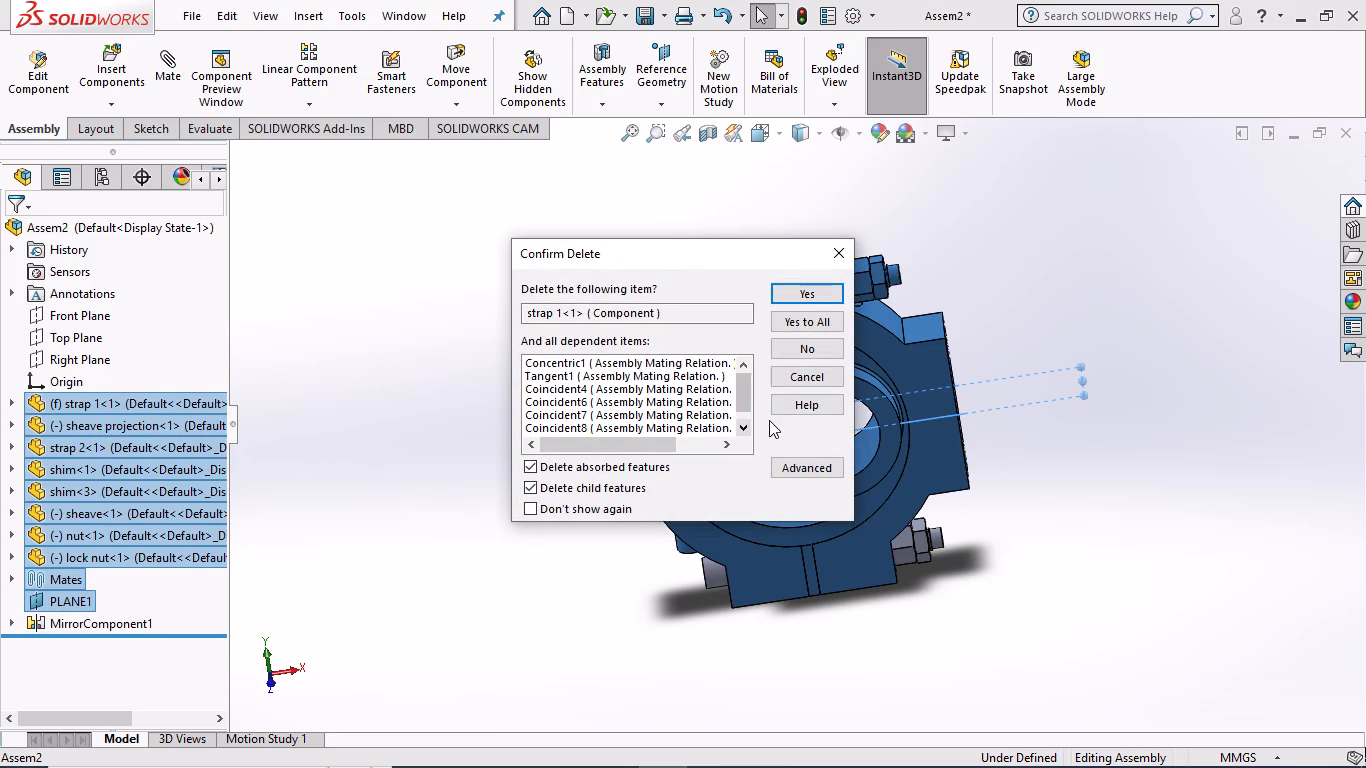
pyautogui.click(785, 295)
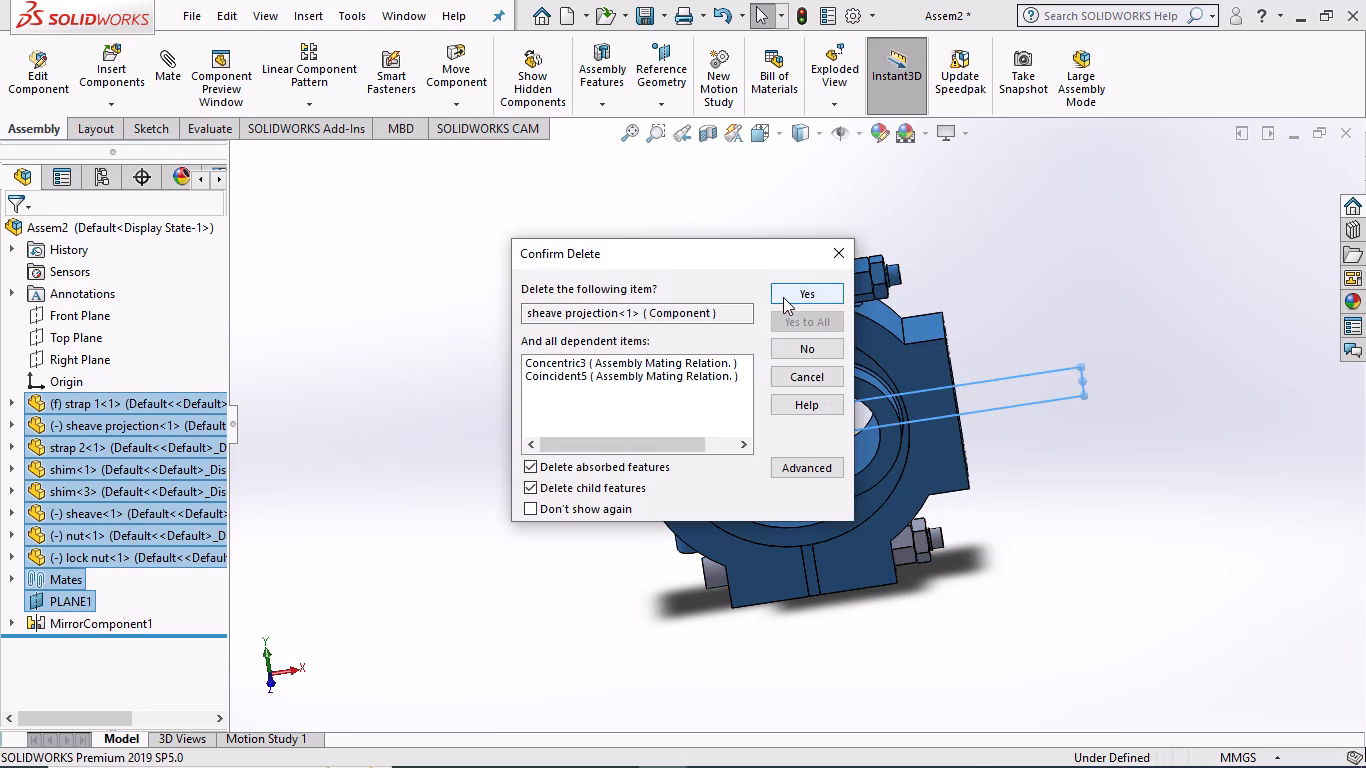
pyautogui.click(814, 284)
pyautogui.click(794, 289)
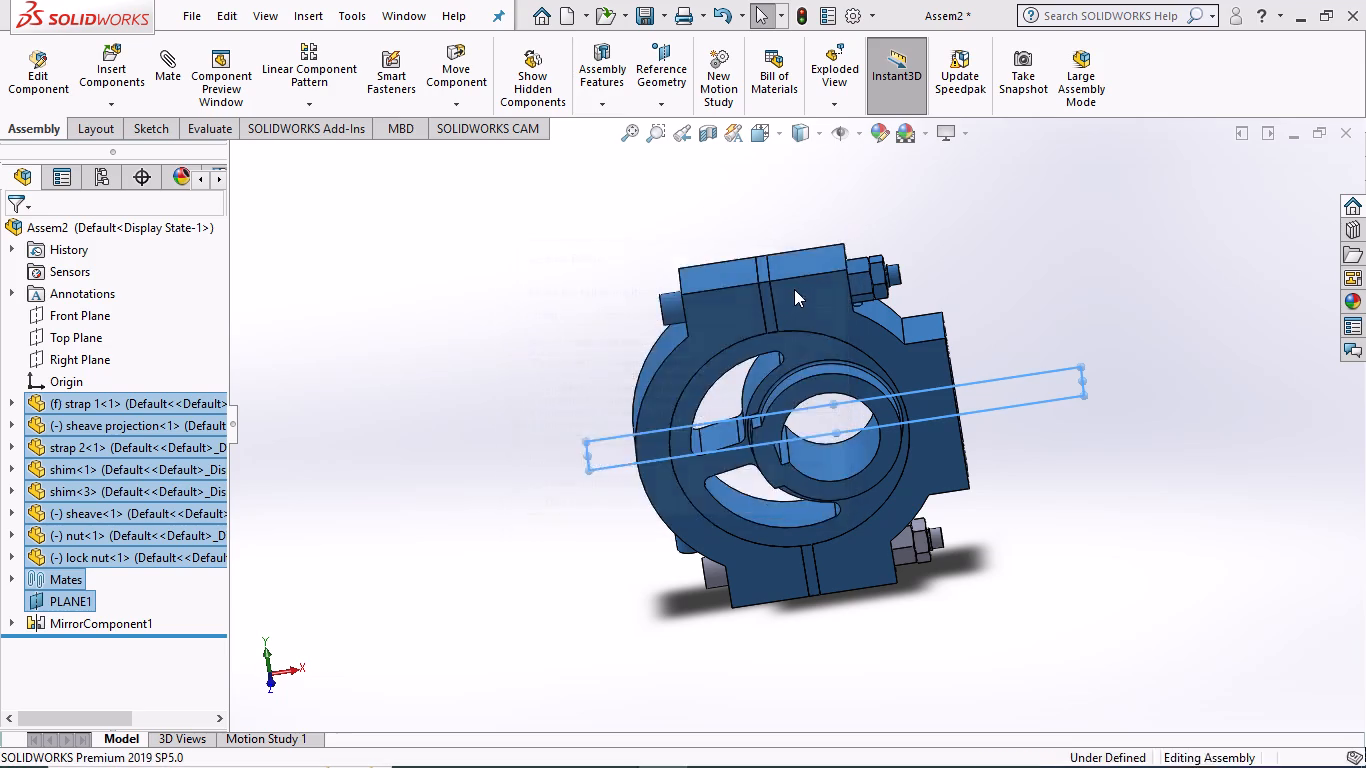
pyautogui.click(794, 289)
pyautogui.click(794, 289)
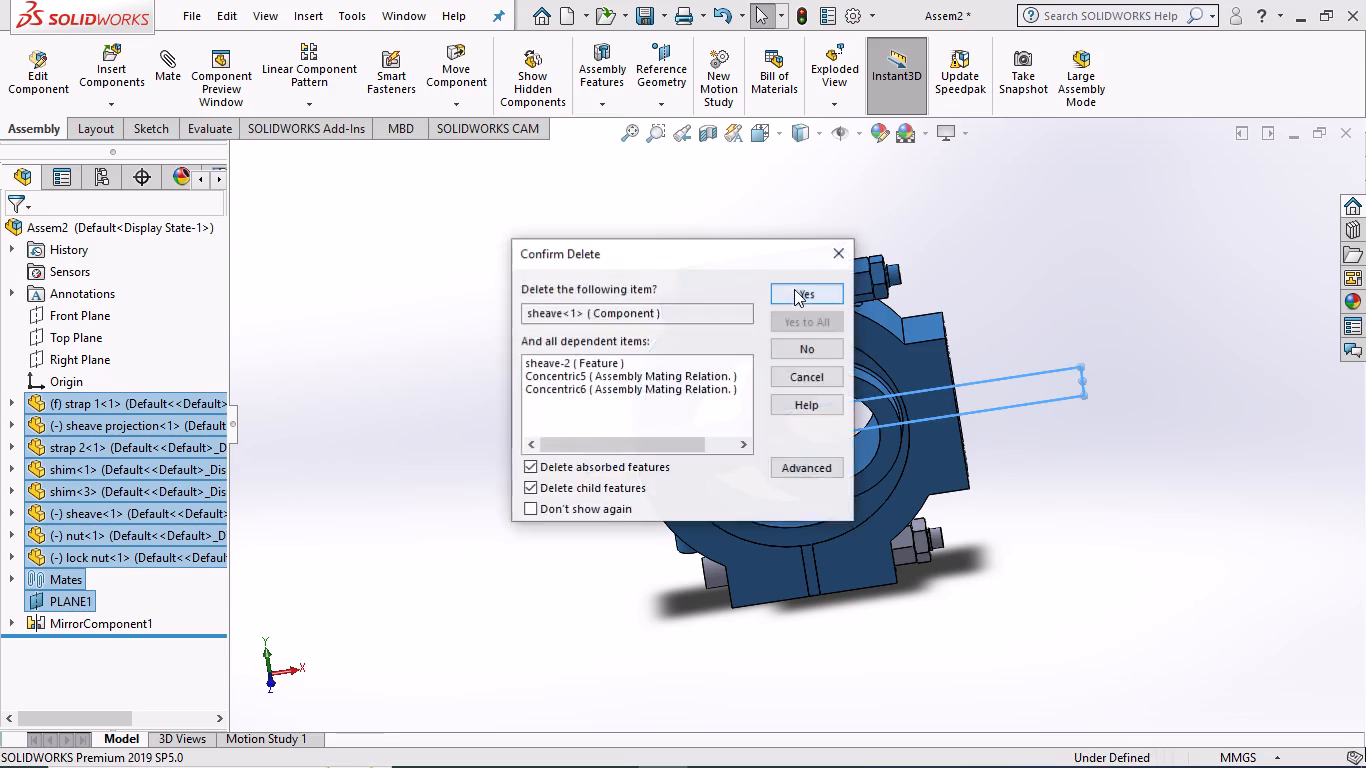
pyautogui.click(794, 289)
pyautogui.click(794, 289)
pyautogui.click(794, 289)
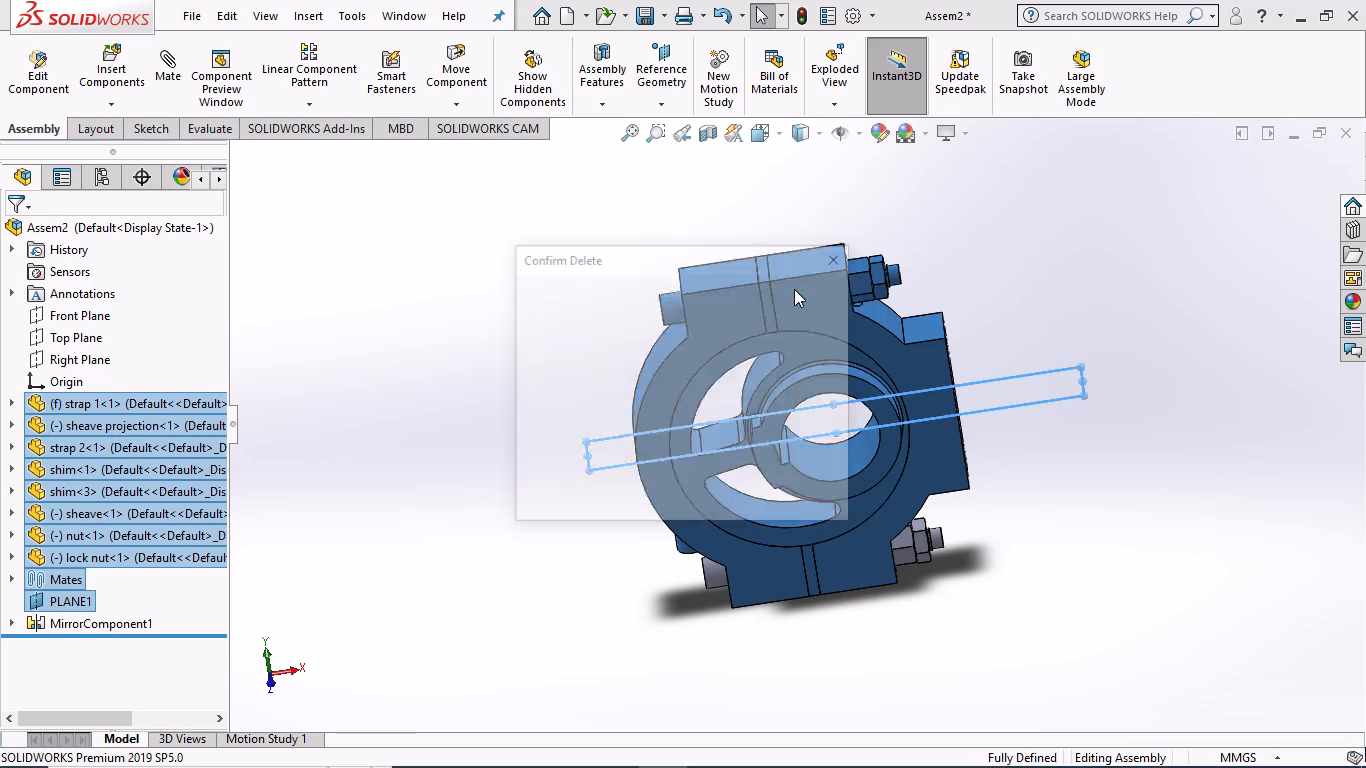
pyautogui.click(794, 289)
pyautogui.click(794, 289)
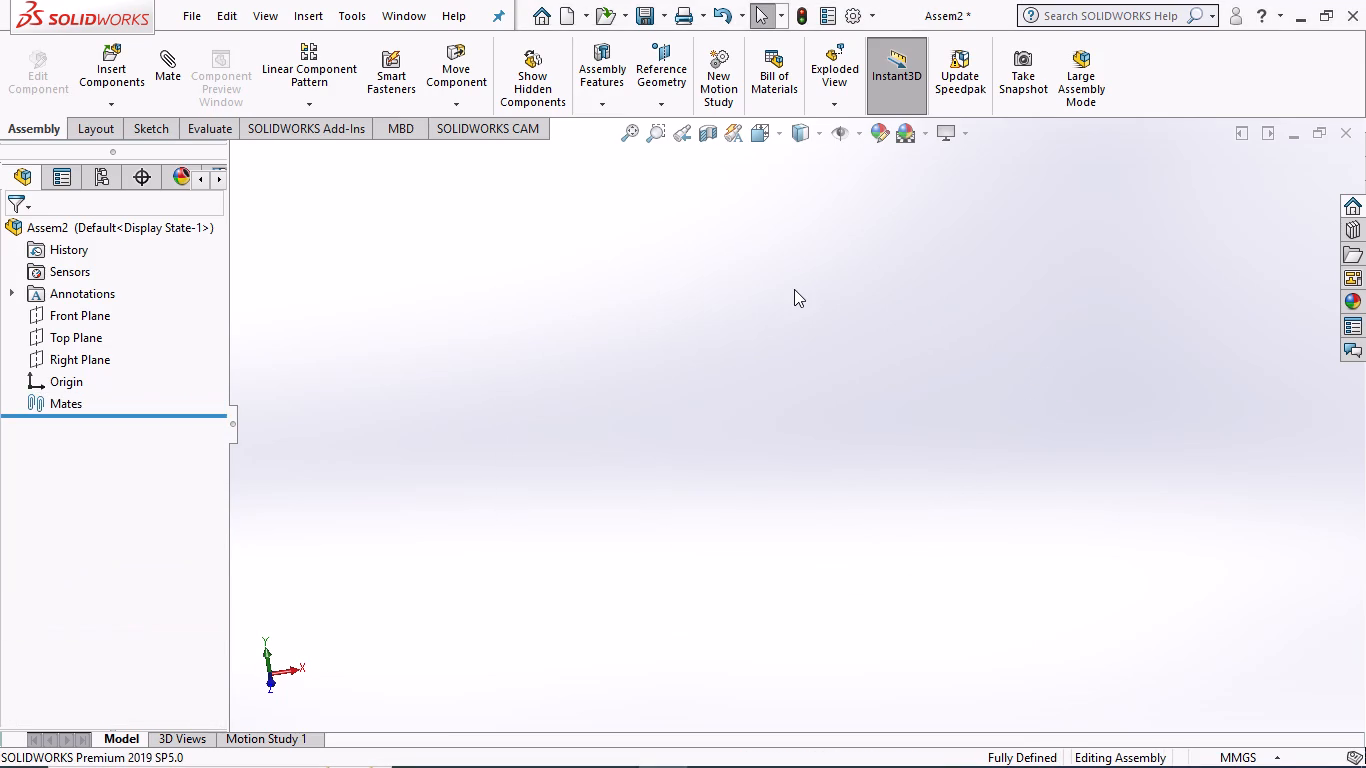
# Close the Assem2 assembly without saving its changes.
pyautogui.scroll(3, 401, 452)
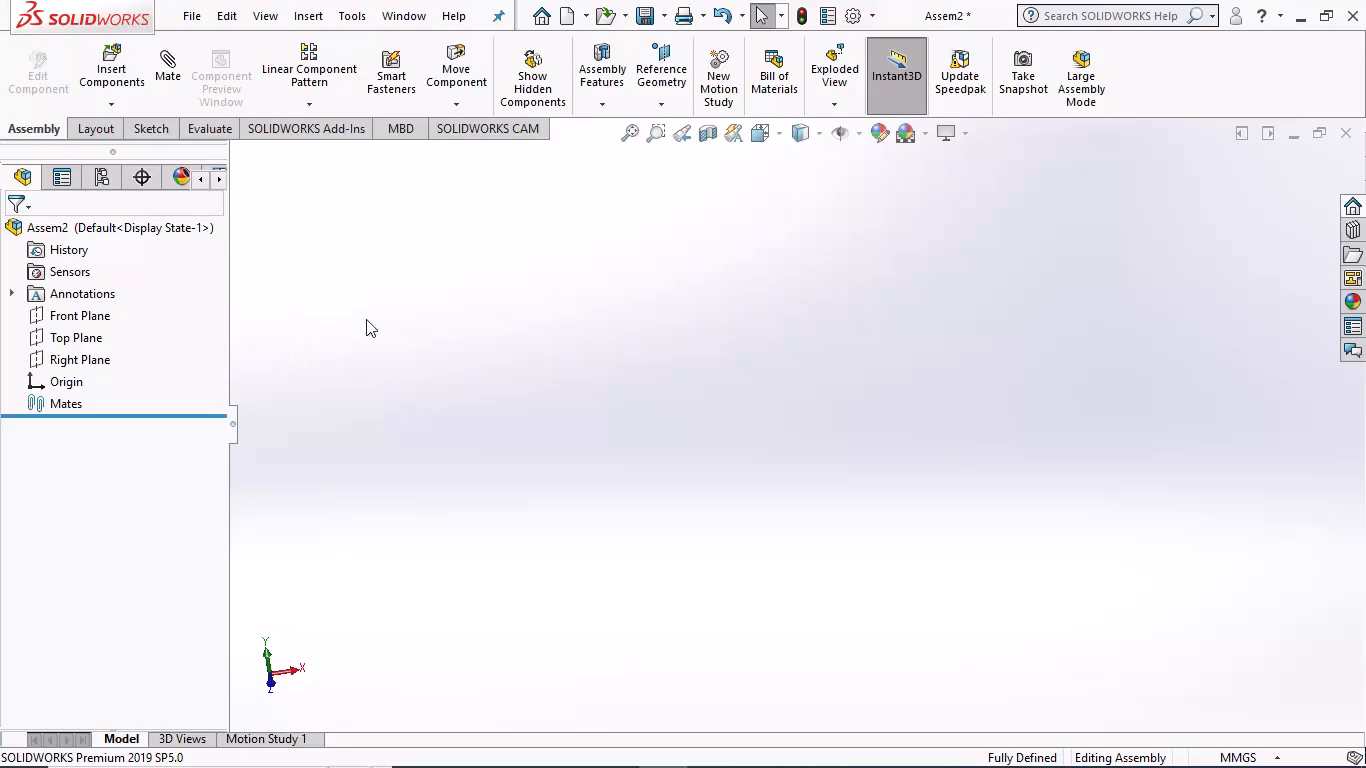
pyautogui.click(1352, 133)
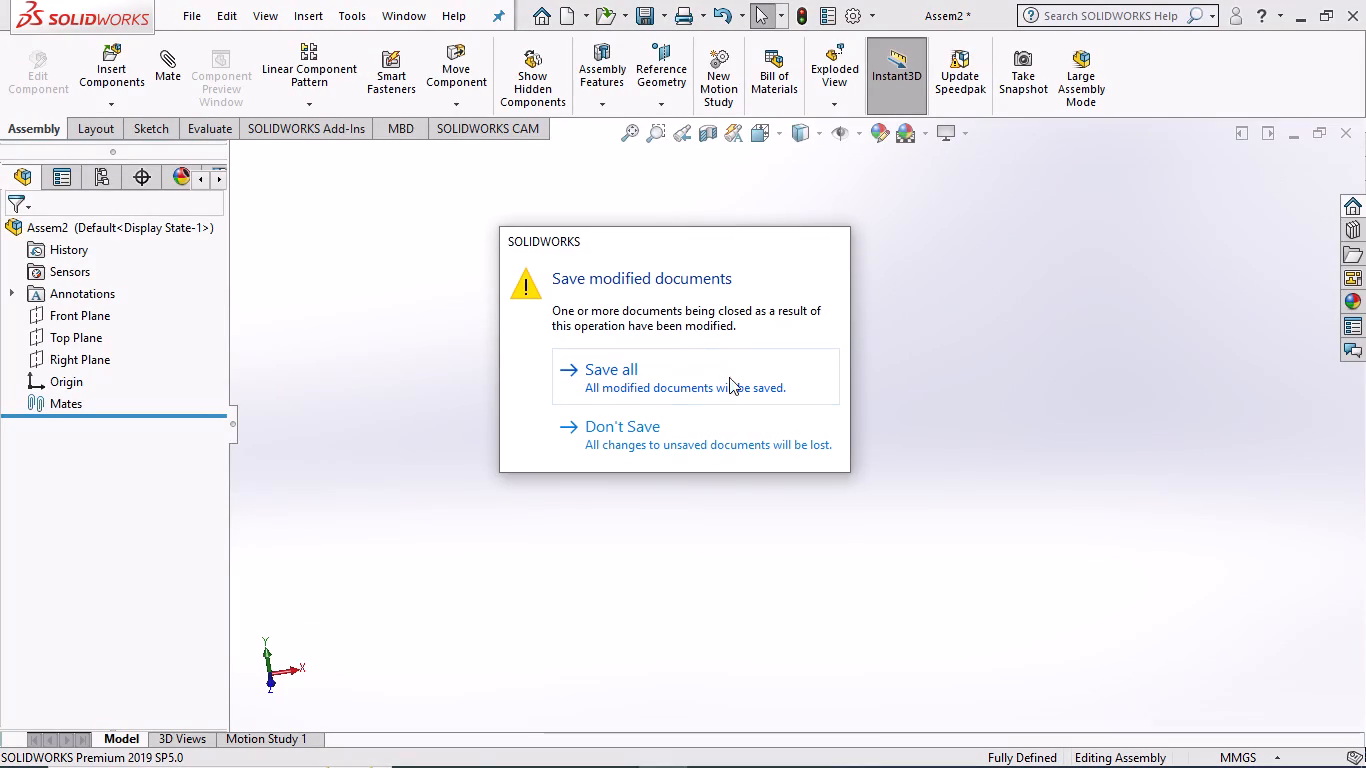
pyautogui.click(658, 429)
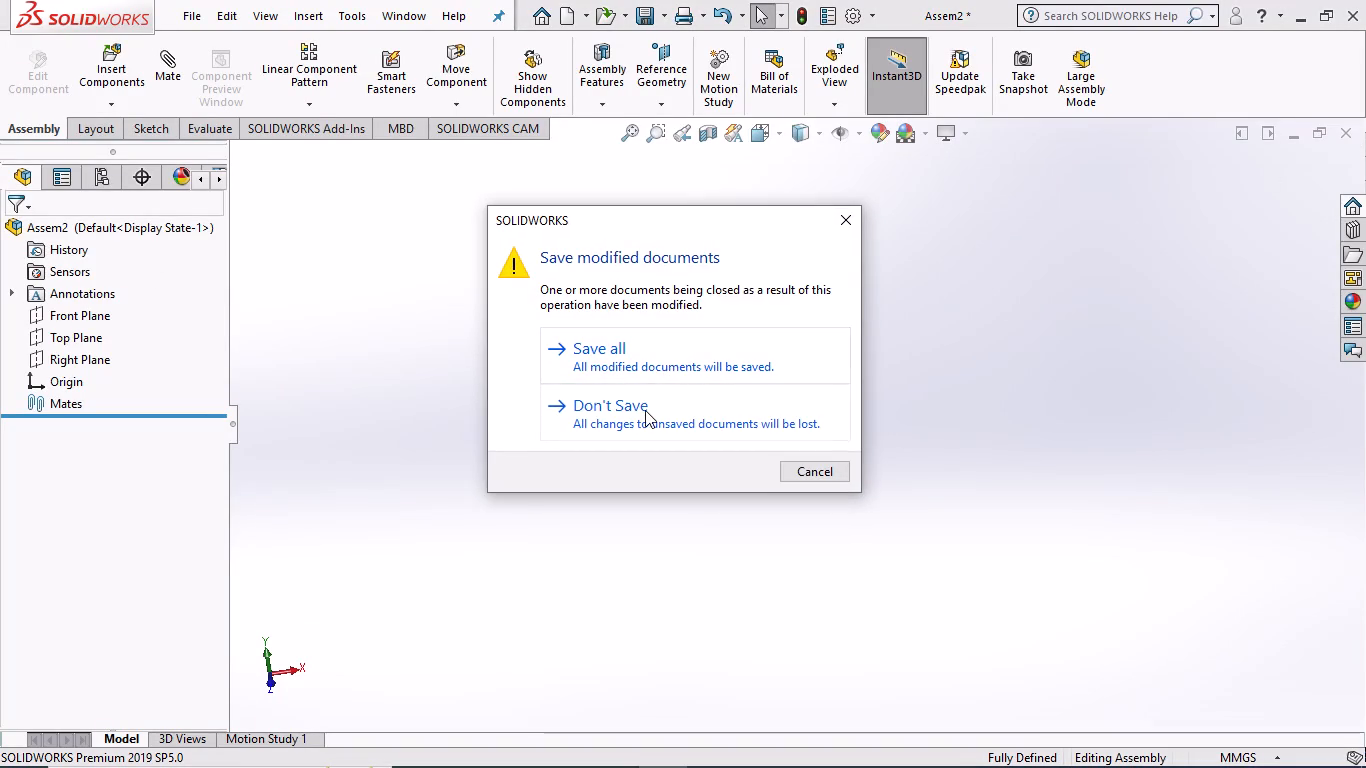
pyautogui.click(645, 411)
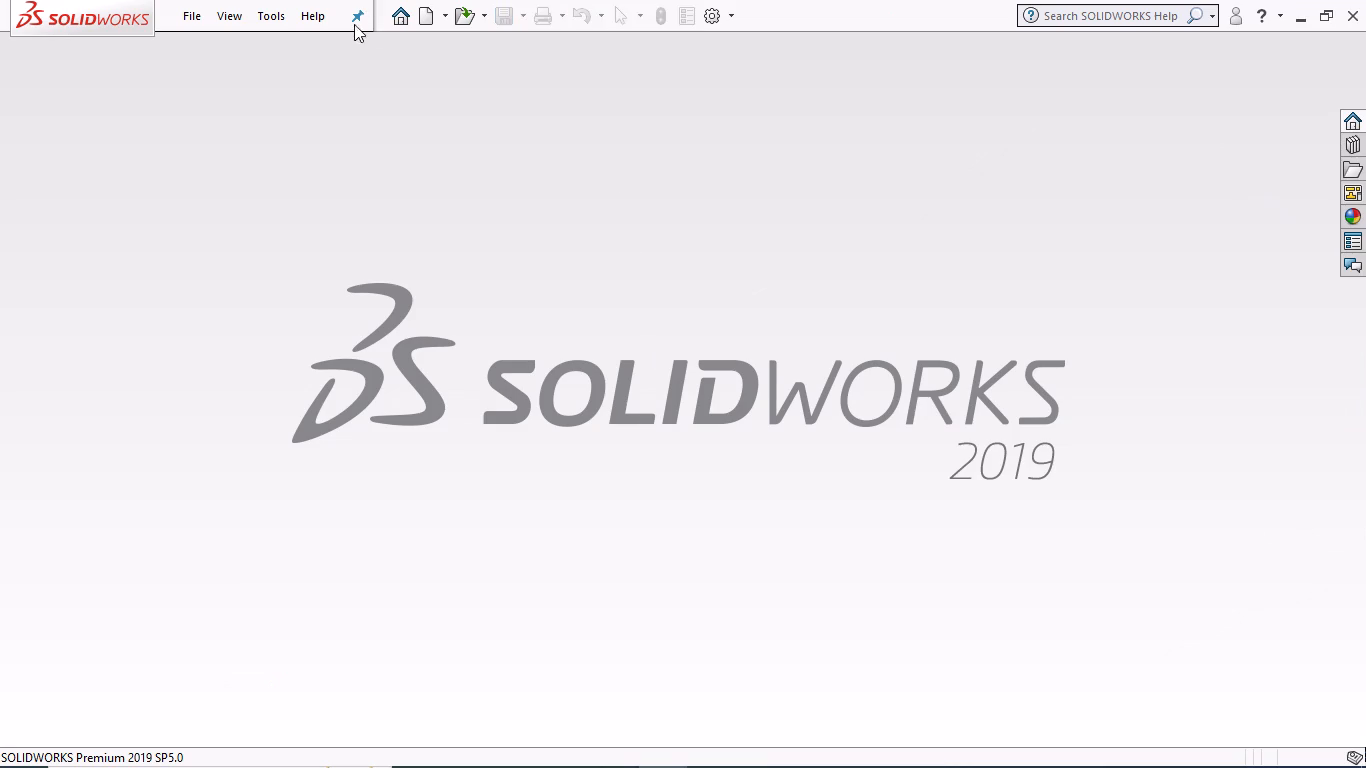
# Create a new assembly and place the sheave projection from the assembly 2 folder as first component, rotated 90° about X.
pyautogui.click(387, 7)
pyautogui.click(396, 20)
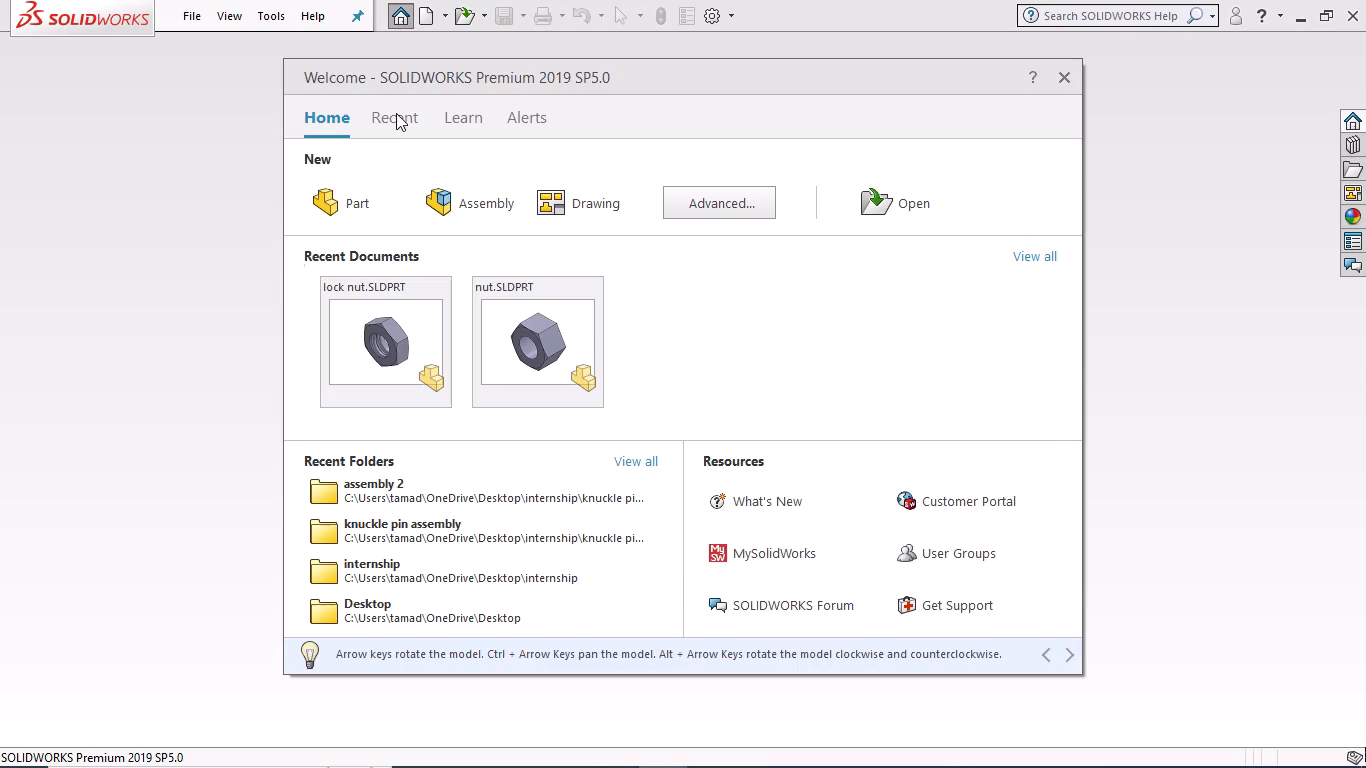
pyautogui.click(450, 202)
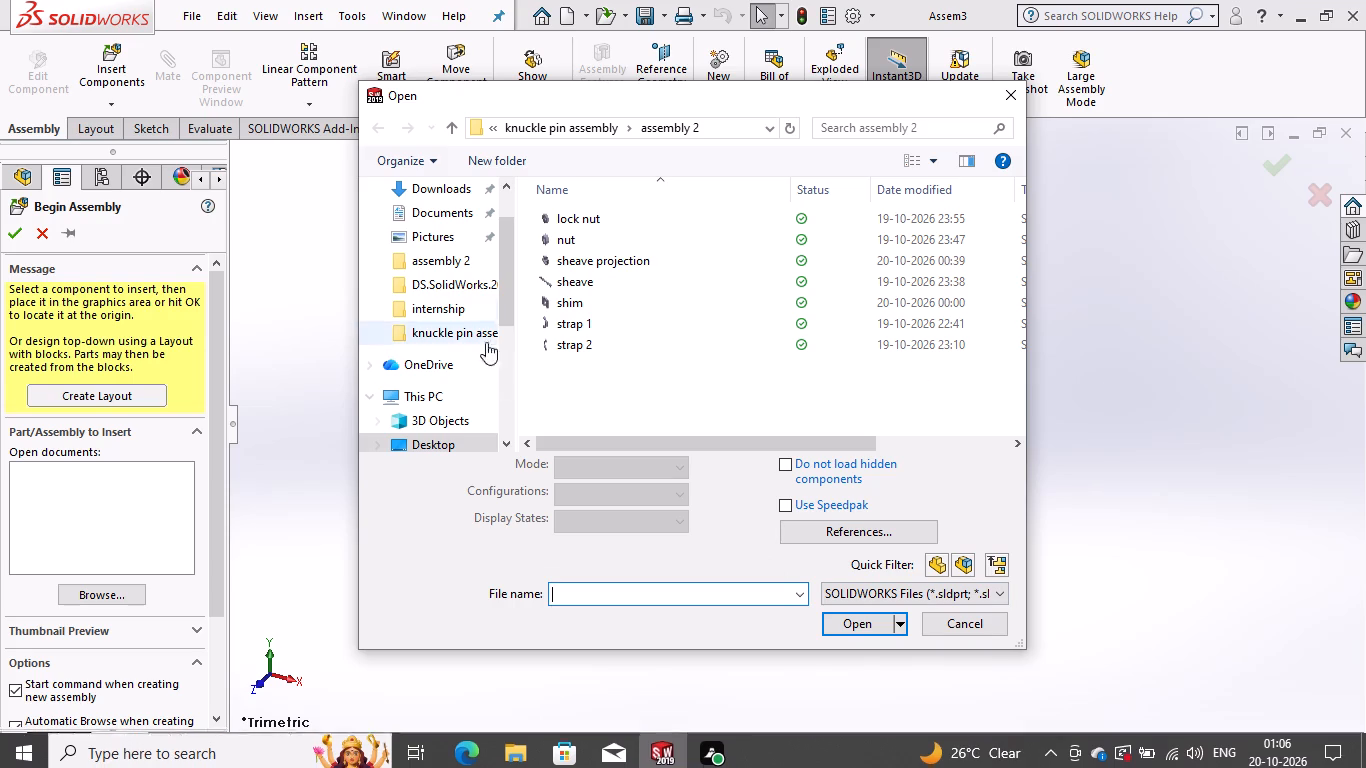
pyautogui.click(590, 259)
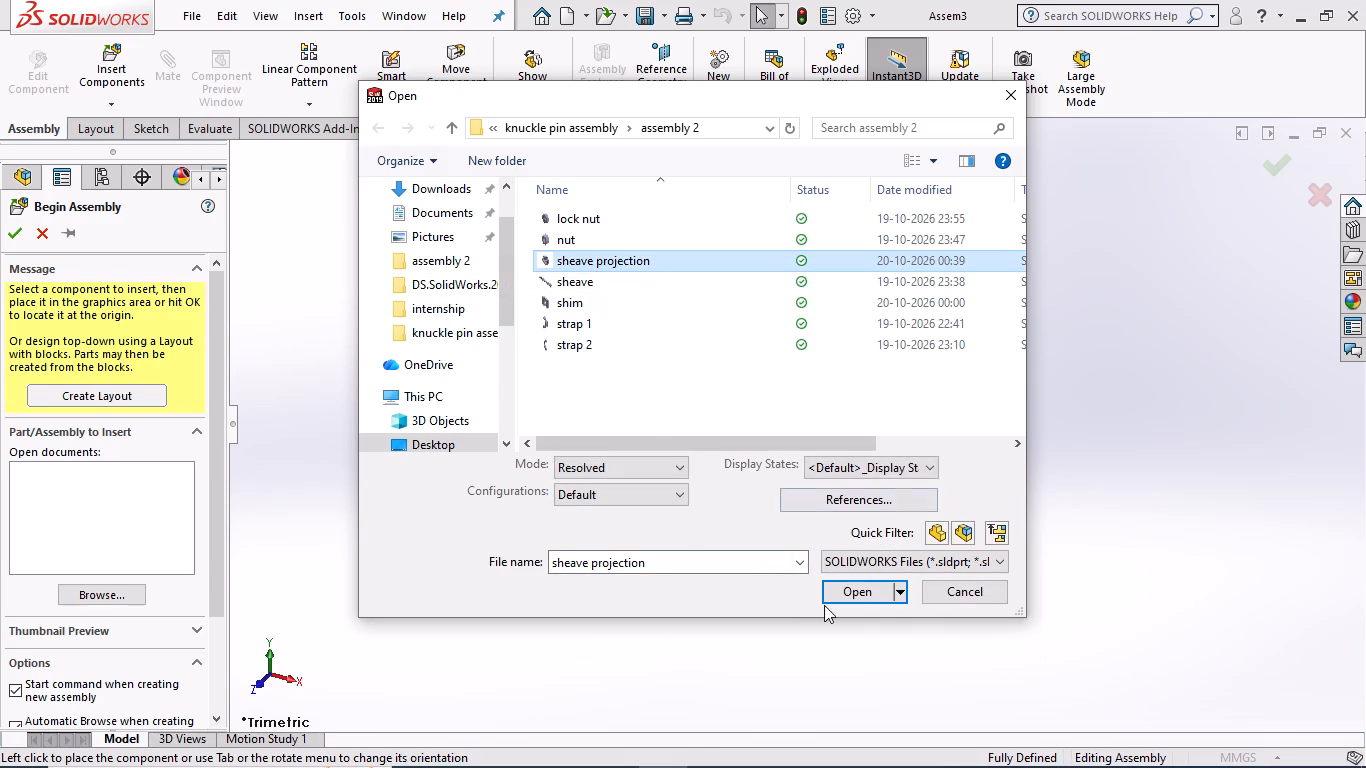
pyautogui.click(851, 590)
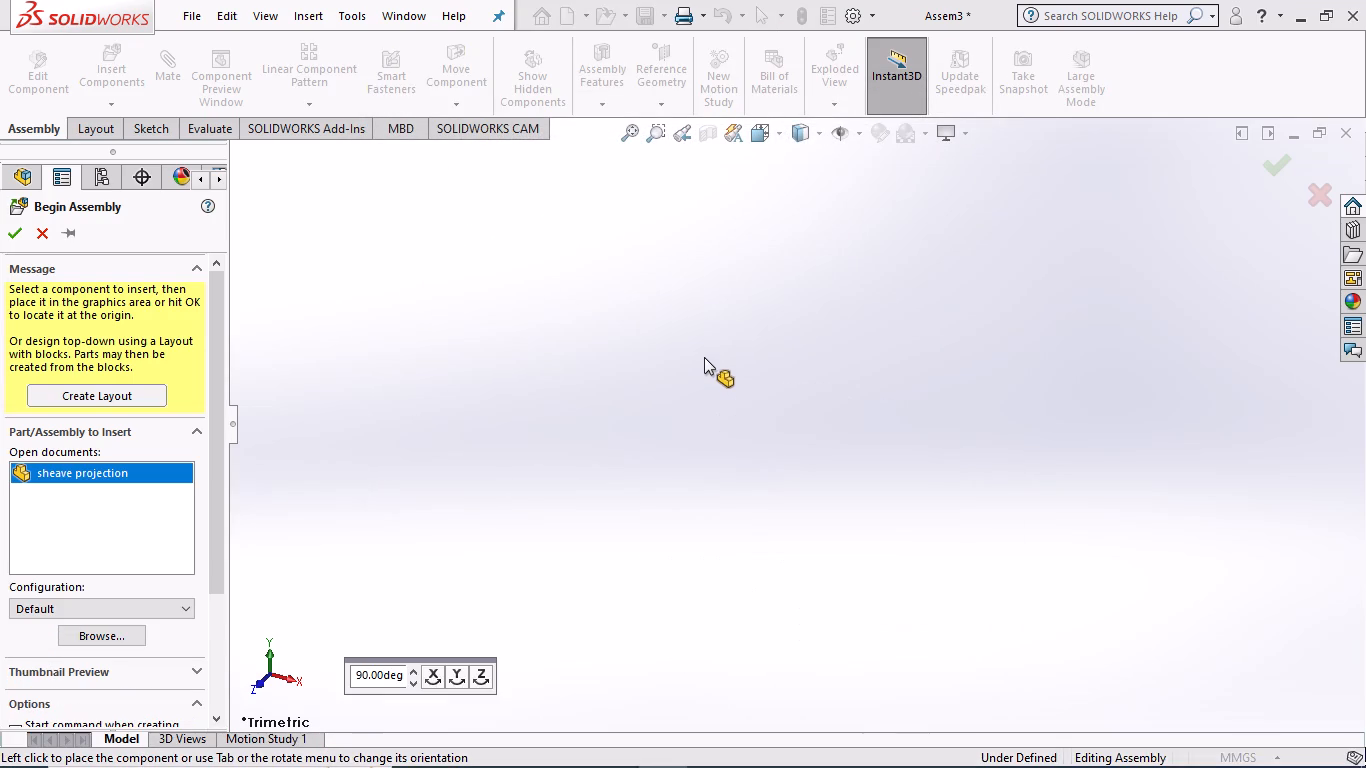
pyautogui.click(429, 670)
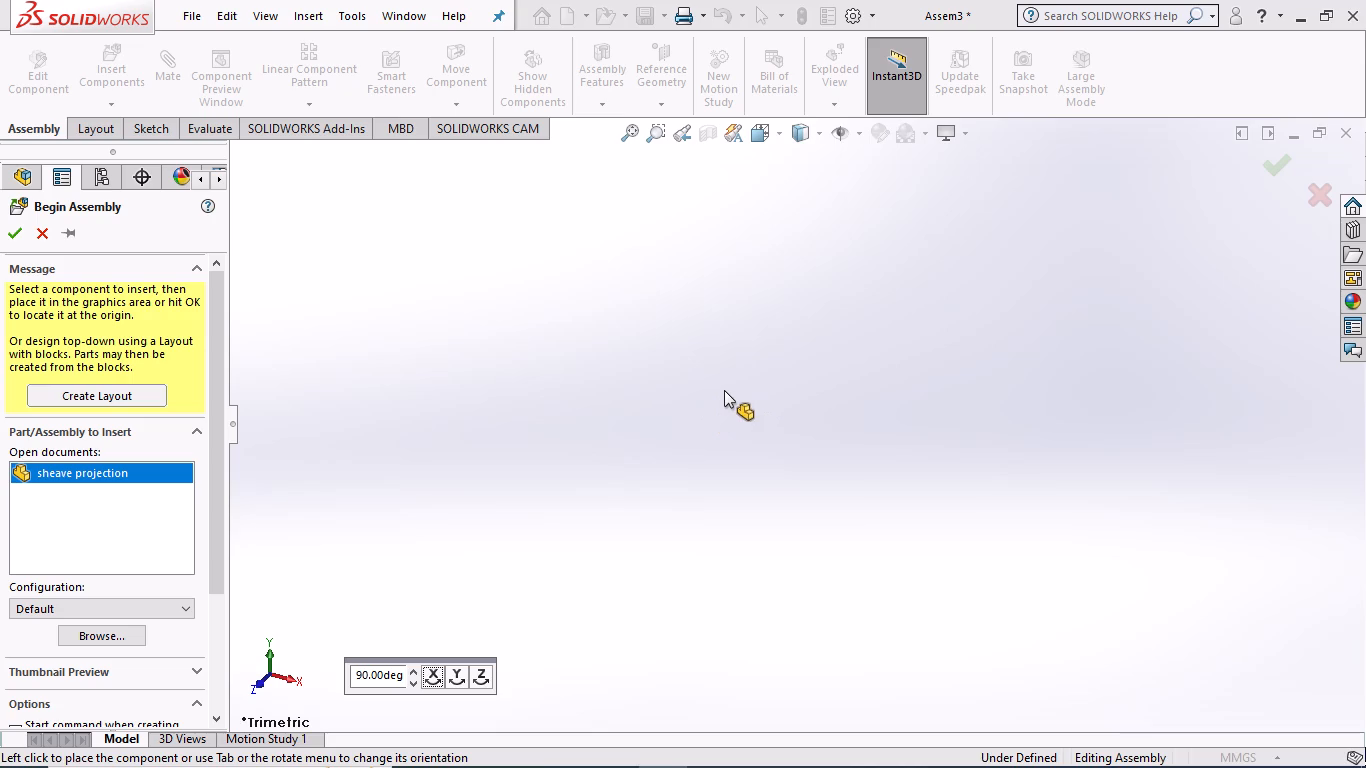
pyautogui.click(724, 390)
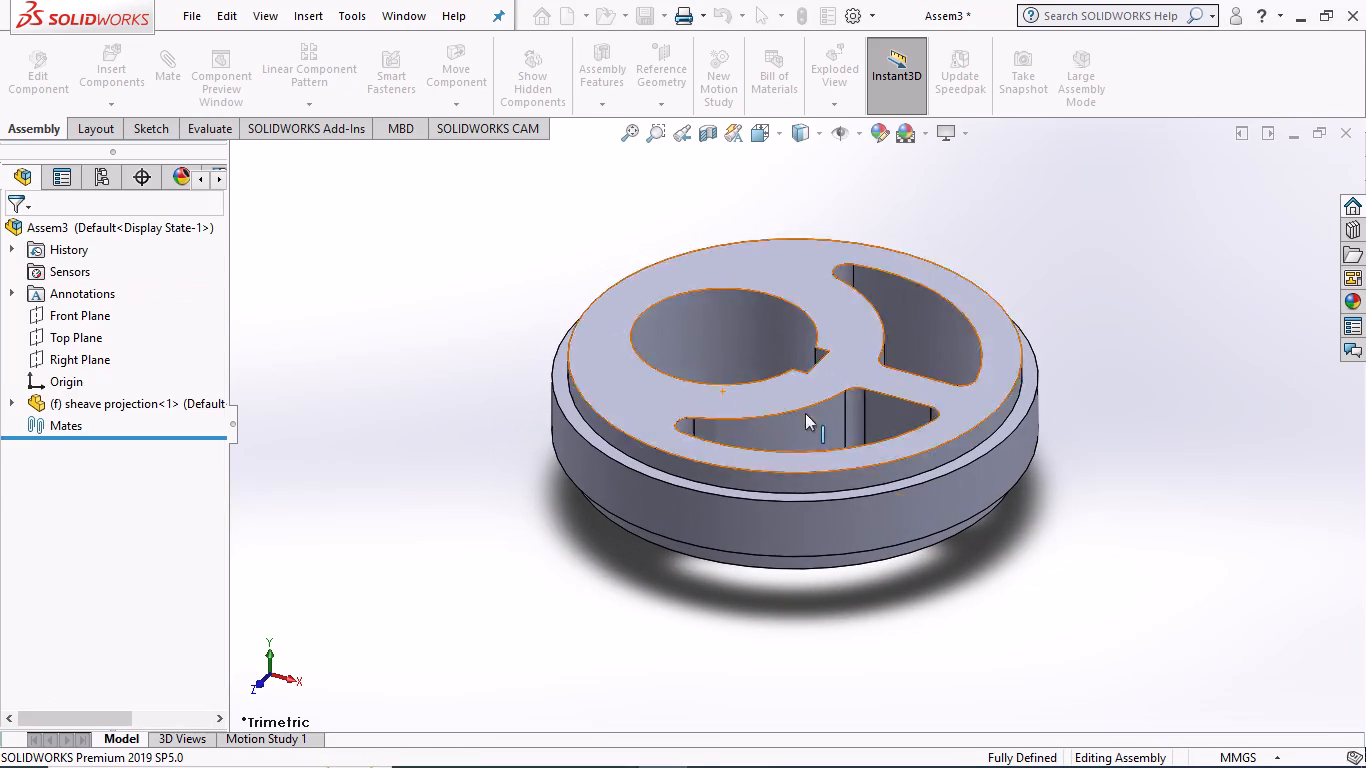
# Examine the placed sheave projection from all sides to judge its orientation in the new assembly.
pyautogui.moveTo(1081, 347); pyautogui.dragTo(1036, 571, button='middle')
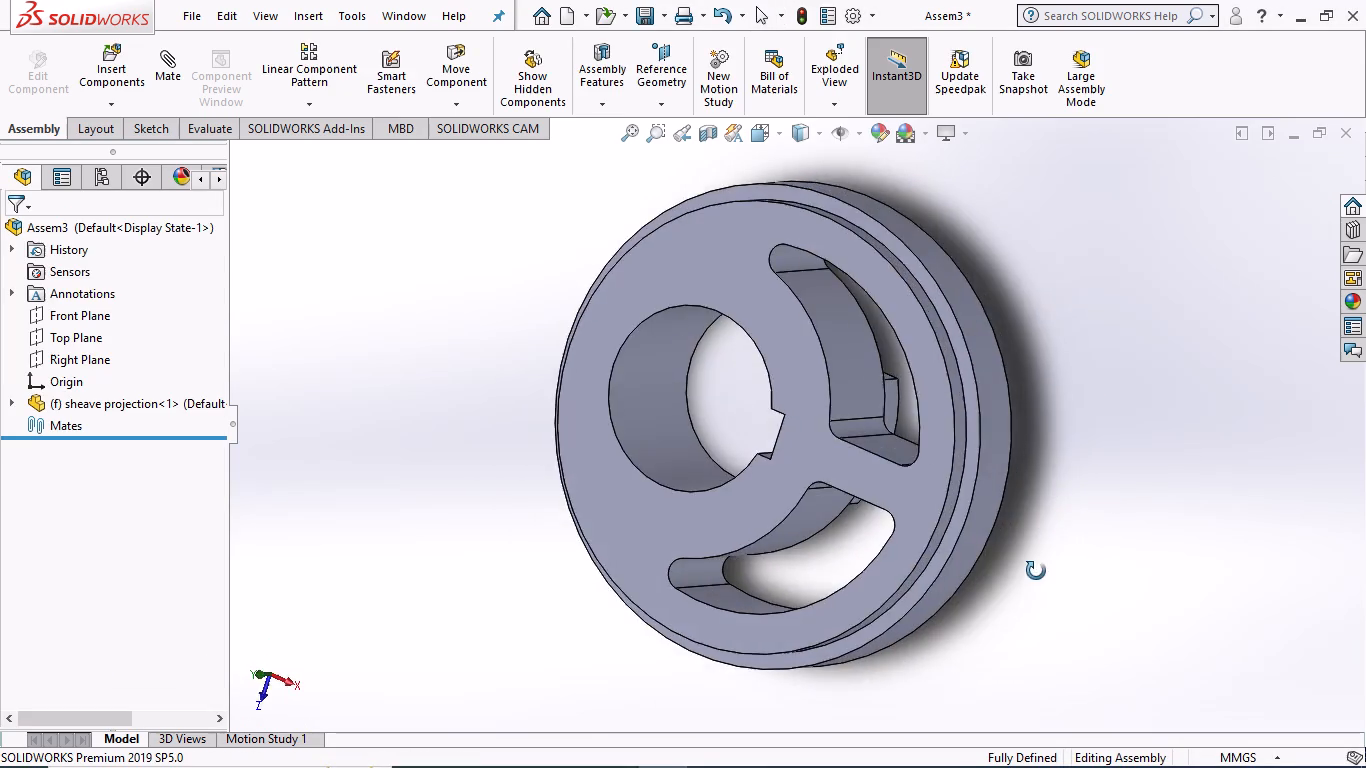
pyautogui.moveTo(1036, 571); pyautogui.dragTo(702, 649, button='middle')
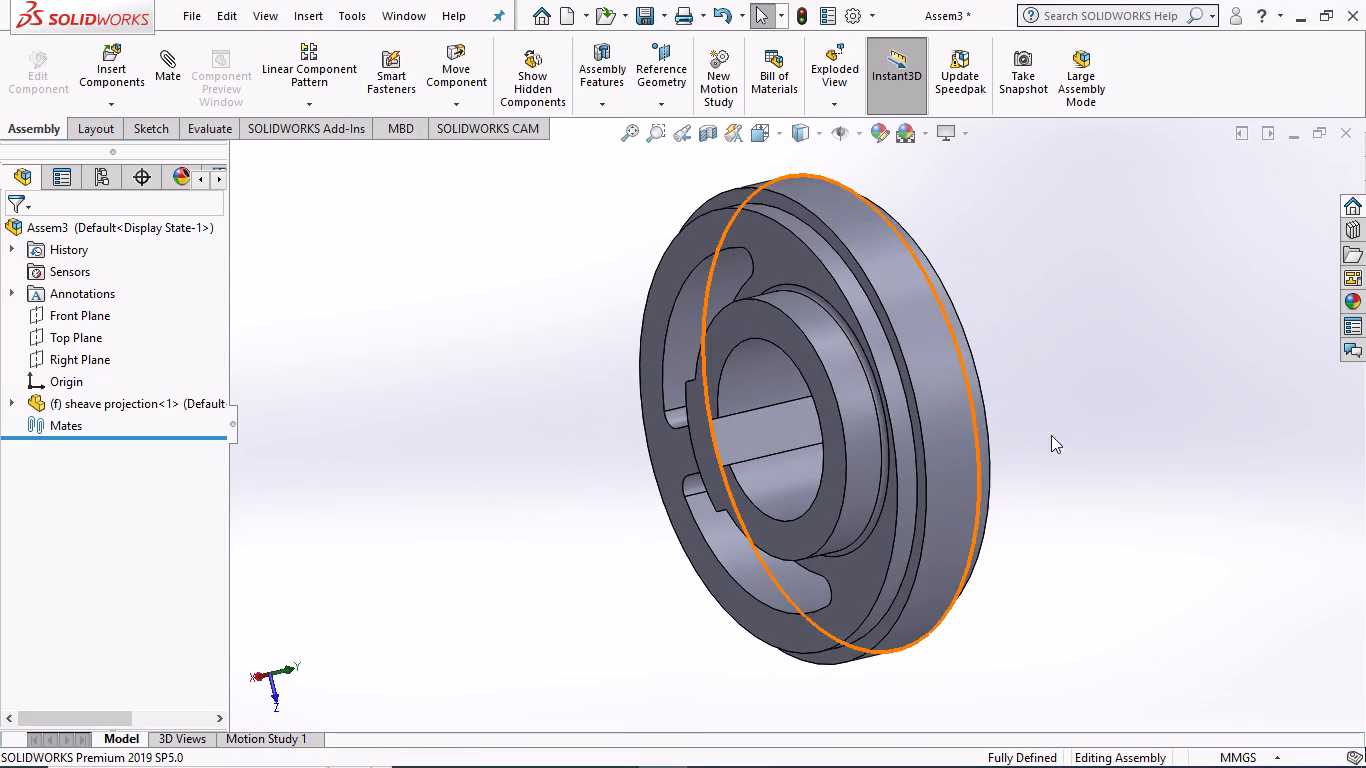
pyautogui.moveTo(1101, 418); pyautogui.dragTo(1267, 440, button='middle')
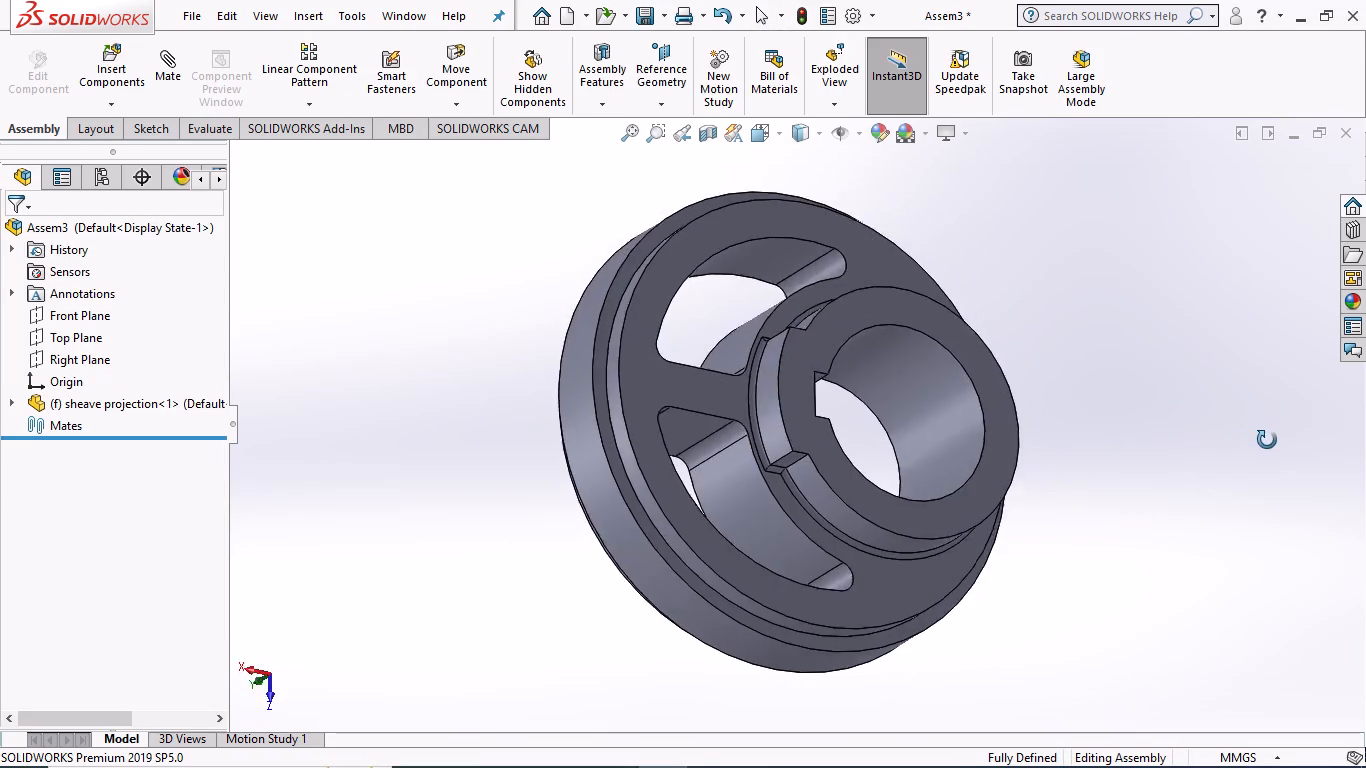
pyautogui.moveTo(1267, 440); pyautogui.dragTo(1207, 406, button='middle')
pyautogui.scroll(1, 1207, 406)
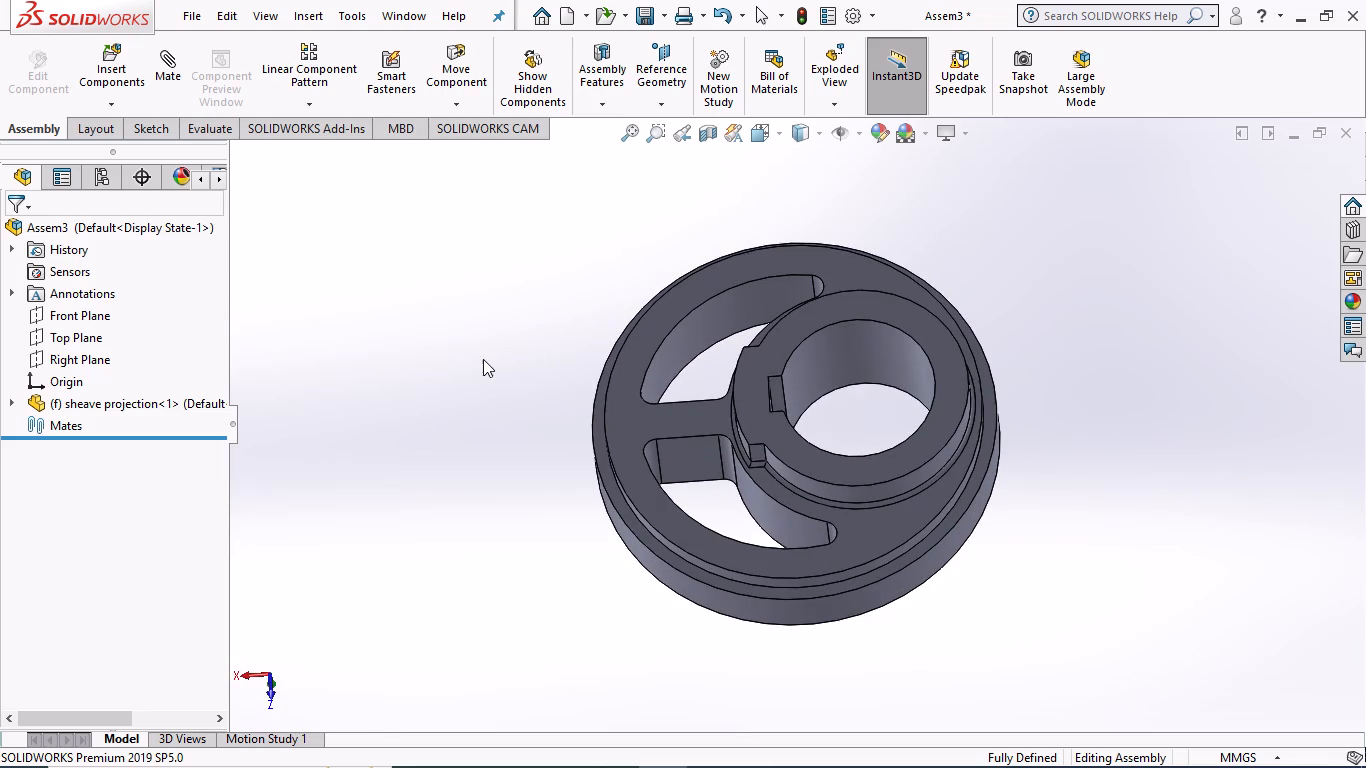
pyautogui.moveTo(526, 352); pyautogui.dragTo(824, 752, button='middle')
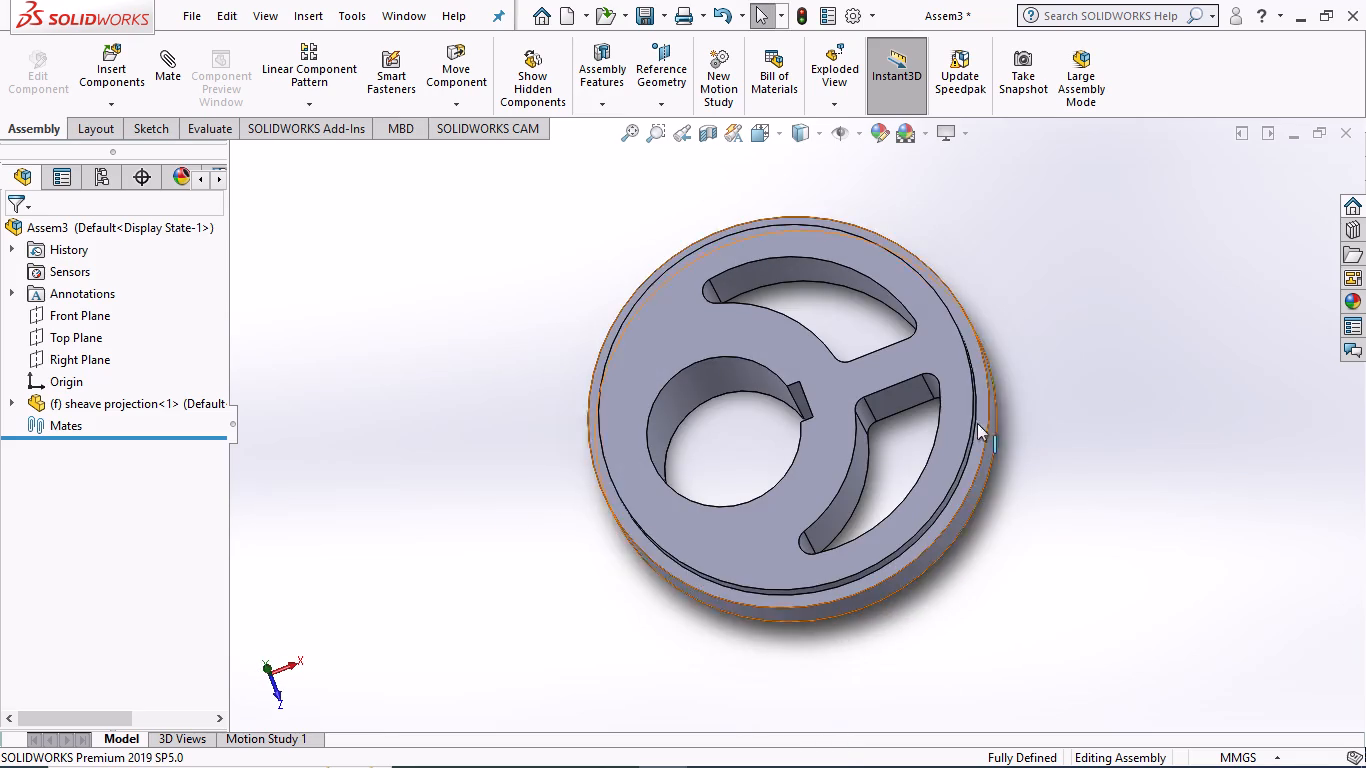
pyautogui.moveTo(991, 235); pyautogui.dragTo(1038, 695, button='middle')
pyautogui.scroll(1, 1037, 690)
pyautogui.moveTo(1061, 425); pyautogui.dragTo(1089, 600, button='middle')
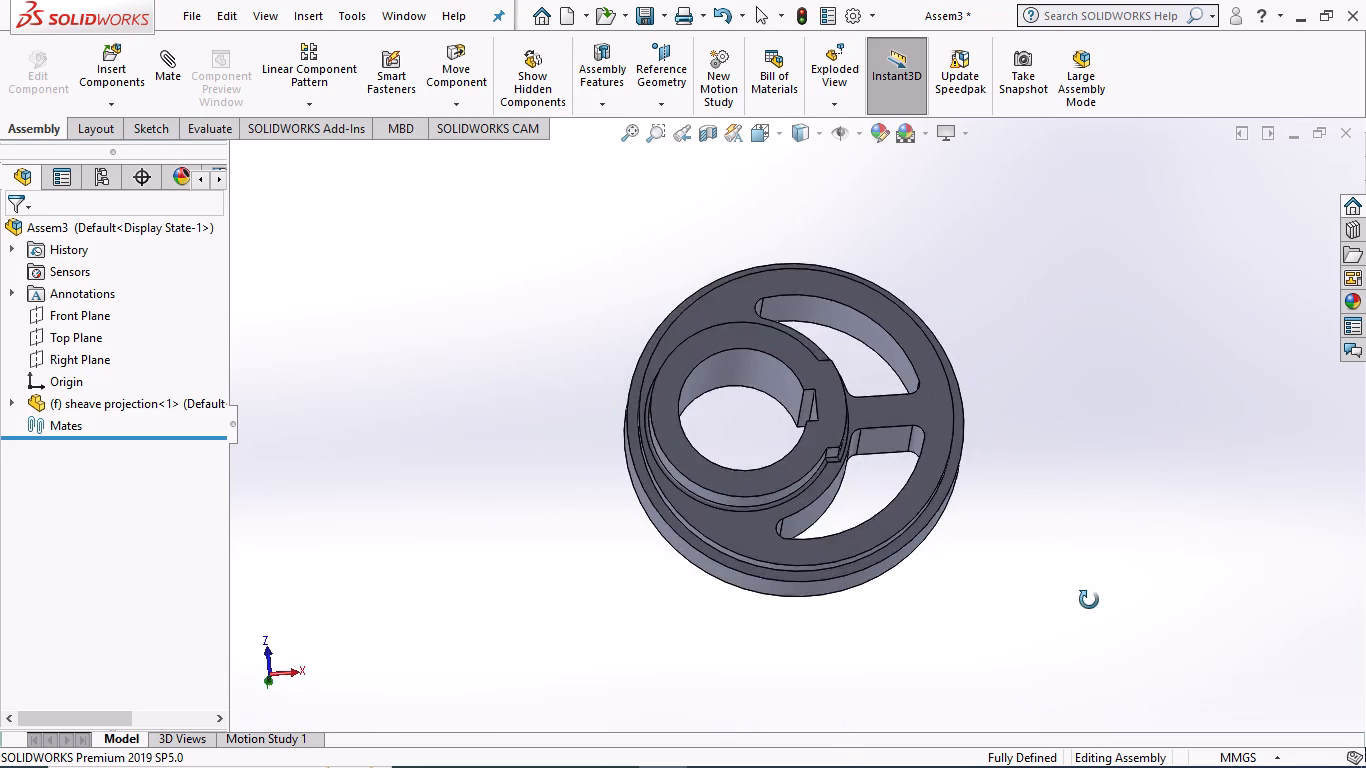
pyautogui.moveTo(1089, 600); pyautogui.dragTo(934, 763, button='middle')
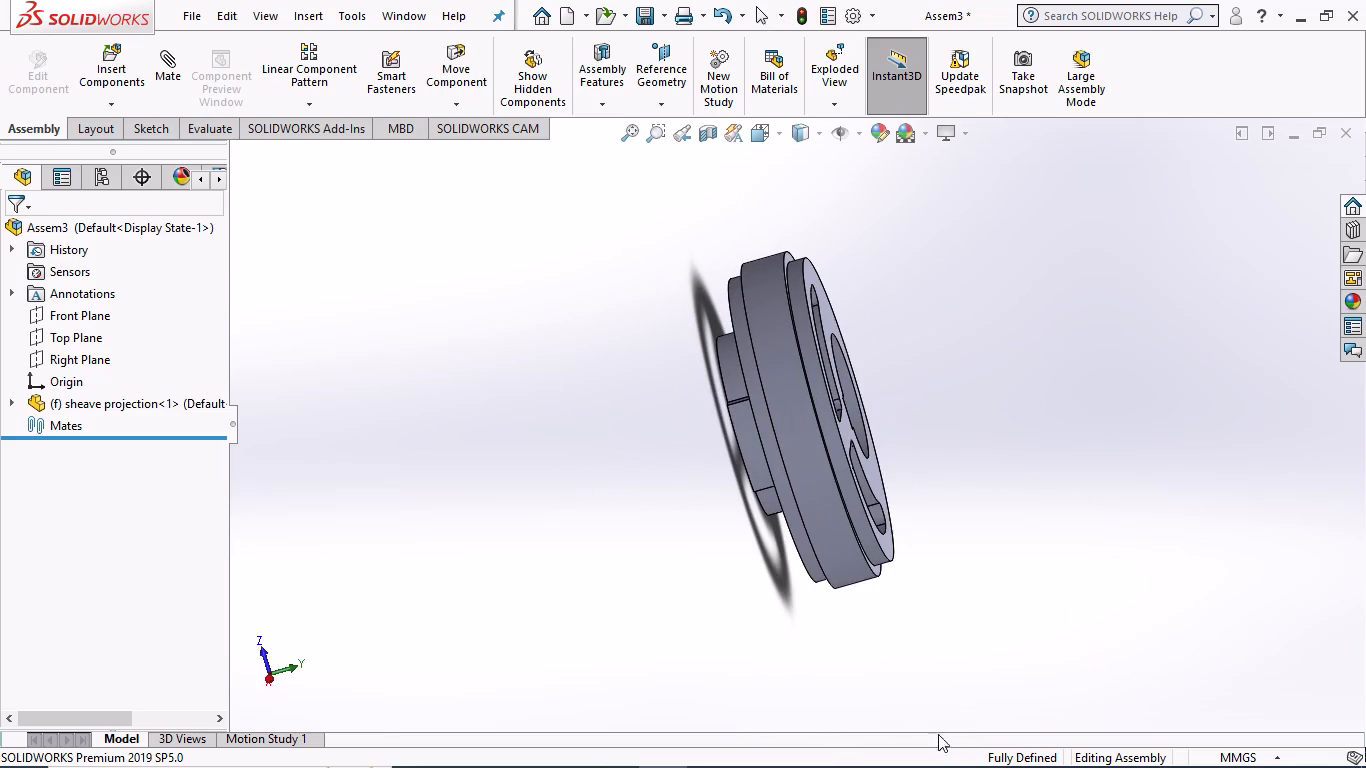
pyautogui.moveTo(918, 549); pyautogui.dragTo(845, 499, button='middle')
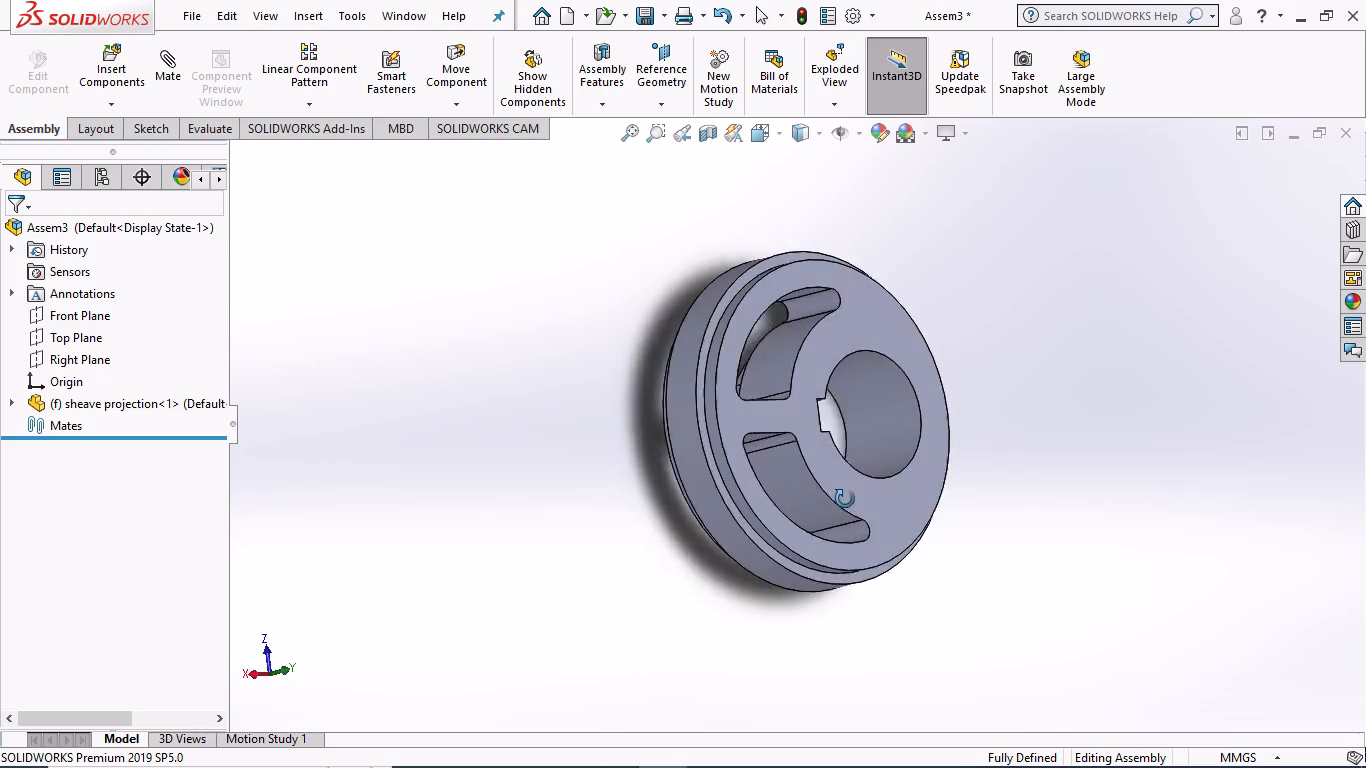
pyautogui.moveTo(845, 499); pyautogui.dragTo(1051, 486, button='middle')
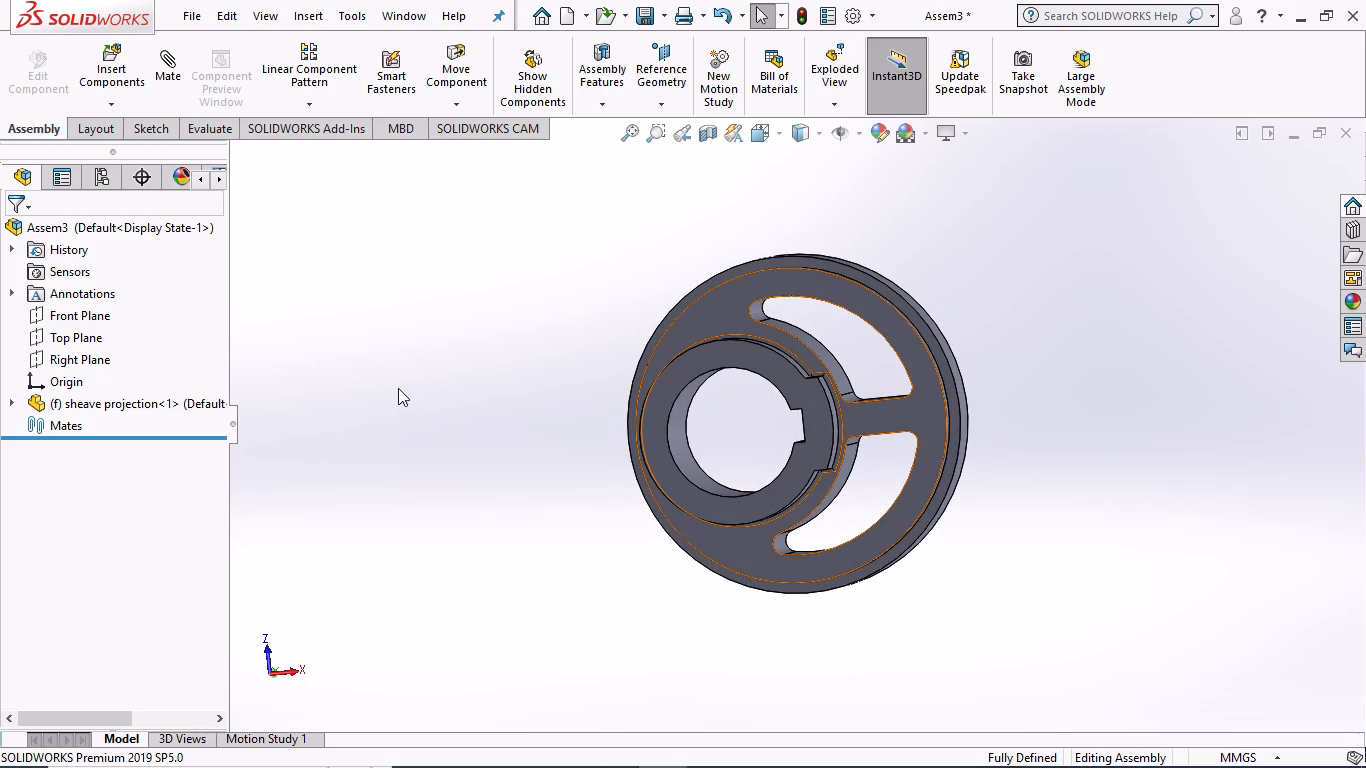
# Undo the rotated sheave projection's insertion and place the part again from the assembly 2 folder in its default, unrotated orientation.
pyautogui.hotkey('ctrl', 'z')
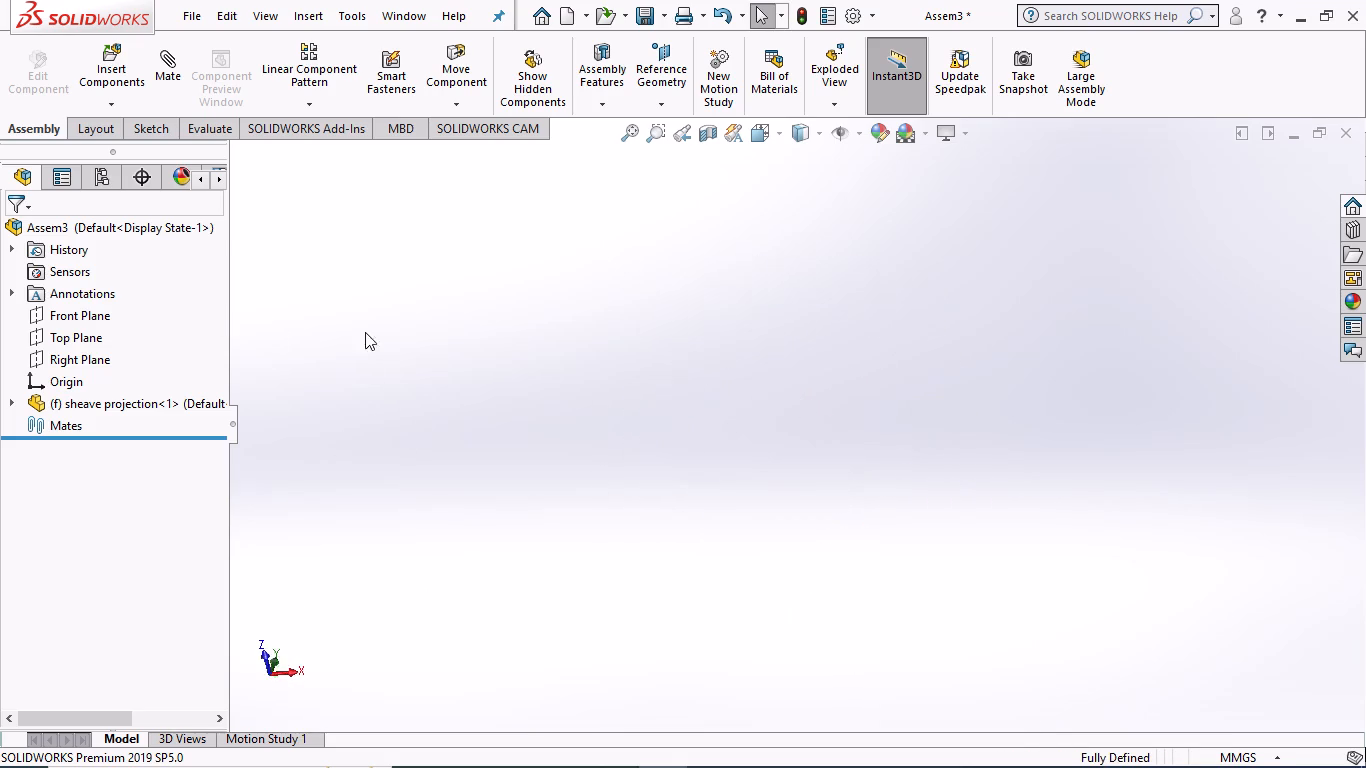
pyautogui.click(88, 73)
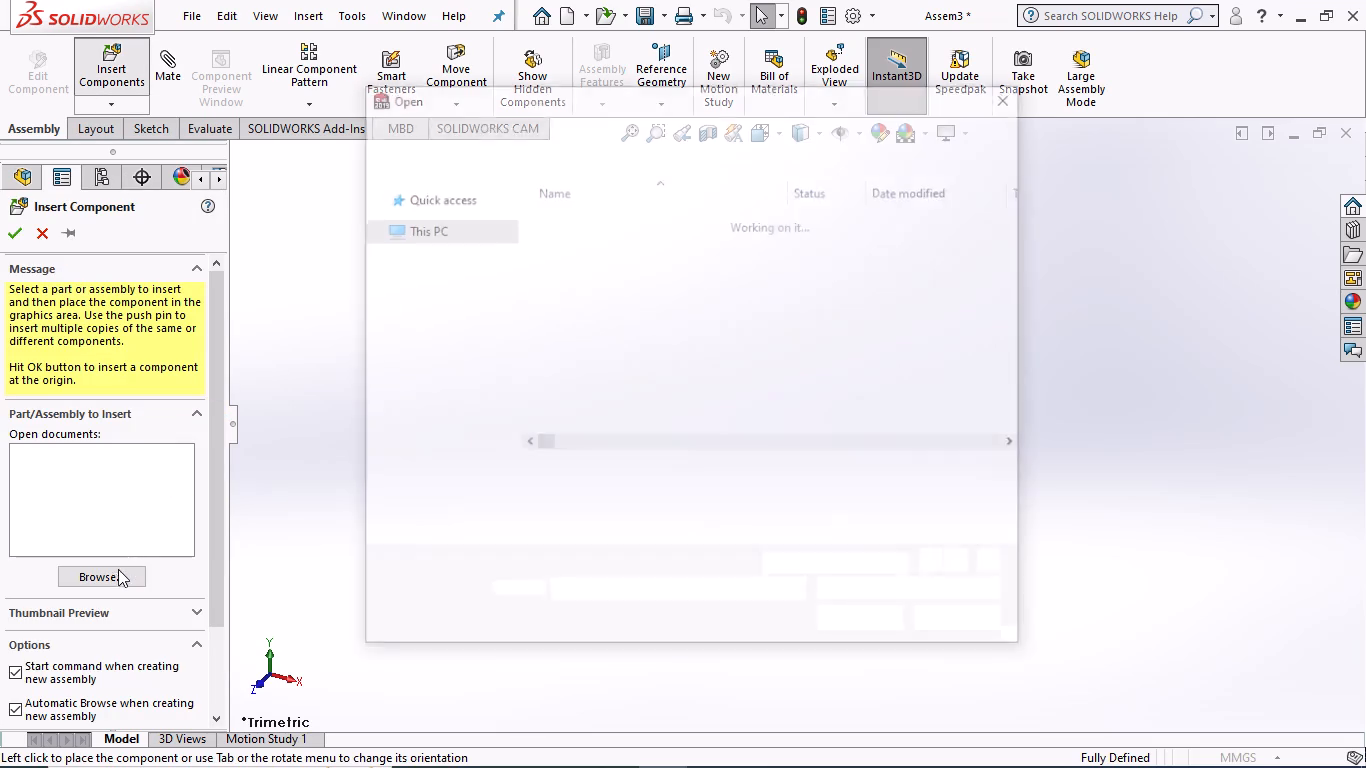
pyautogui.click(612, 259)
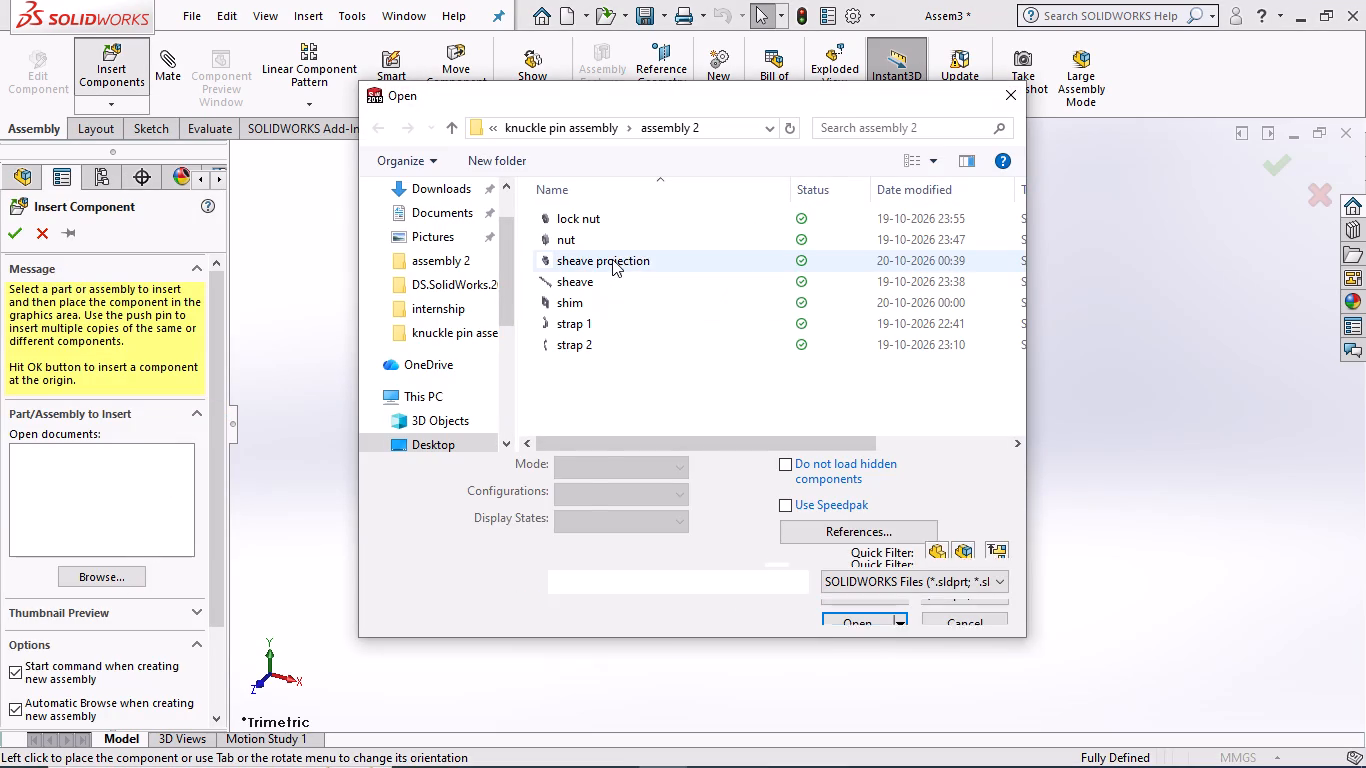
pyautogui.click(862, 595)
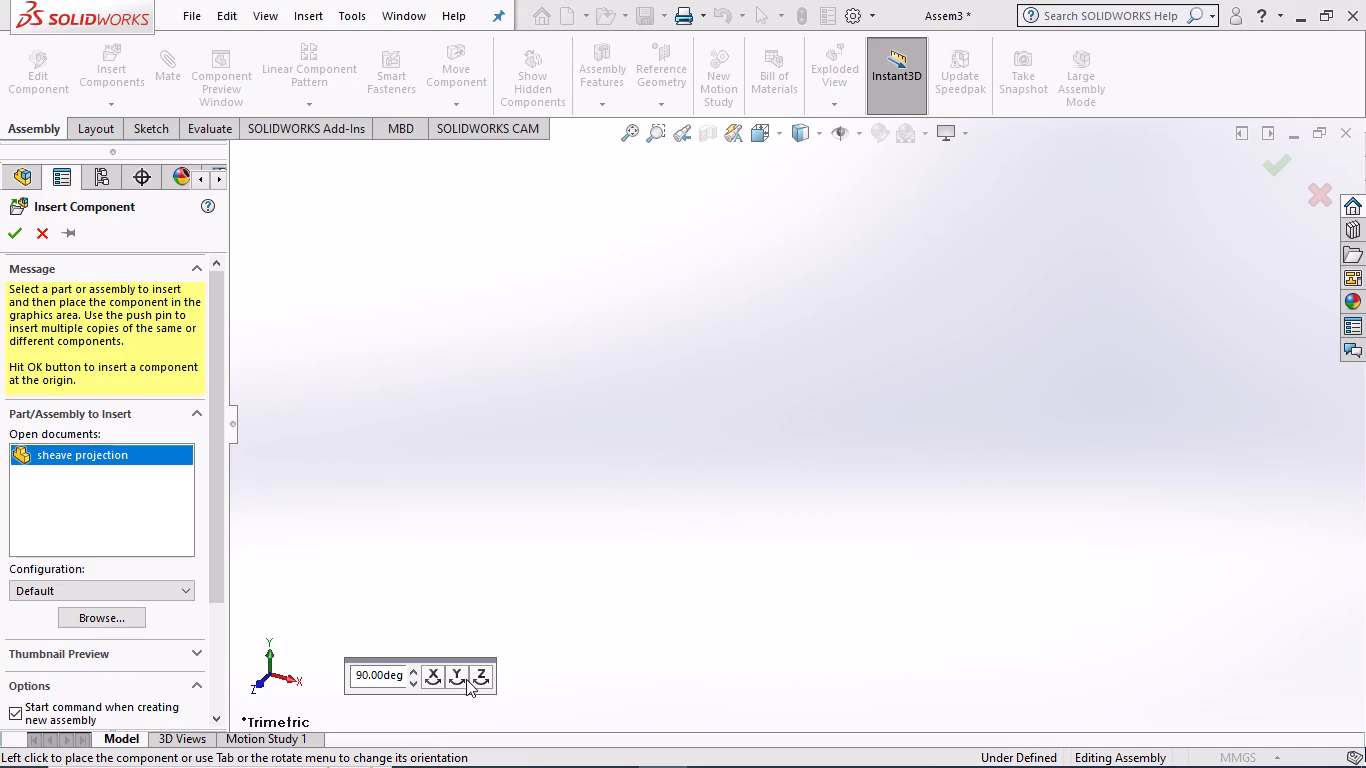
pyautogui.click(653, 417)
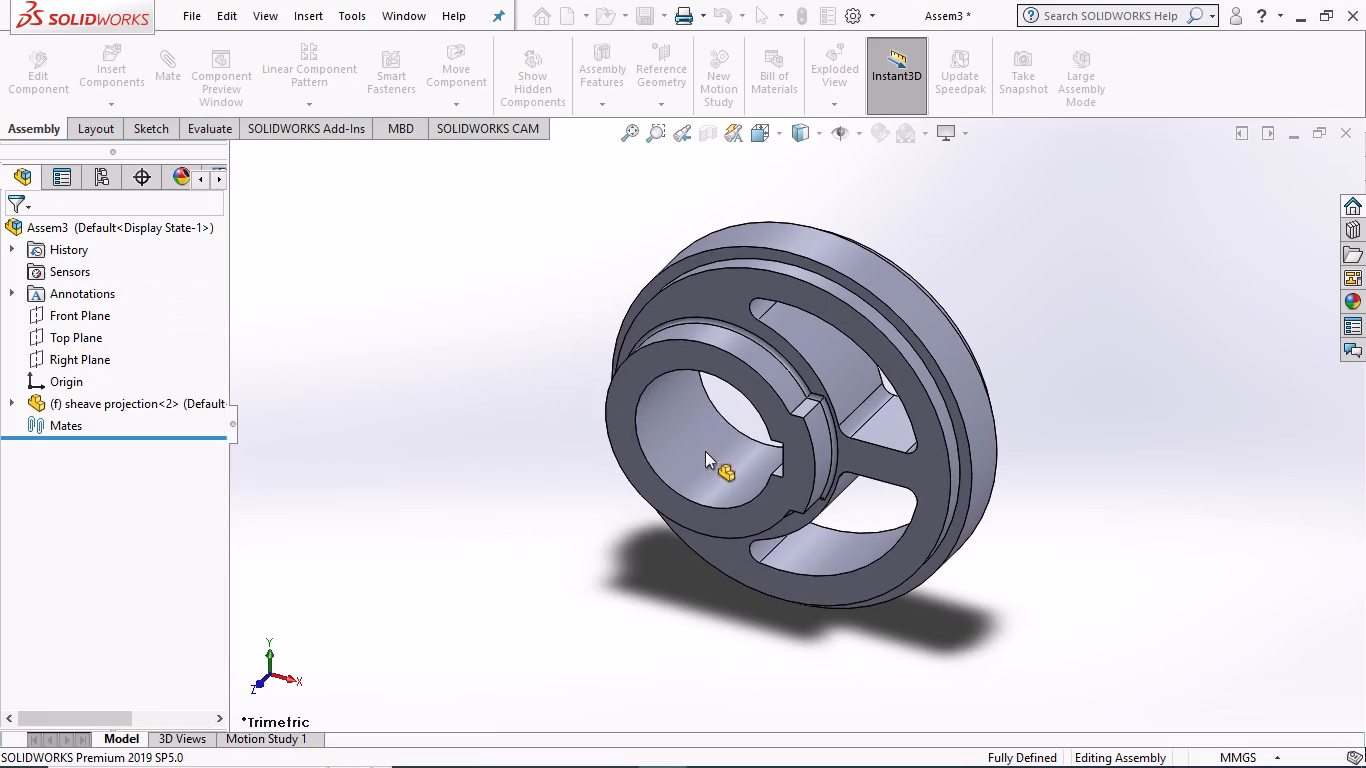
# Examine the re-inserted sheave projection's orientation from the front, side and hub faces.
pyautogui.click(418, 450)
pyautogui.moveTo(551, 518); pyautogui.dragTo(451, 414, button='middle')
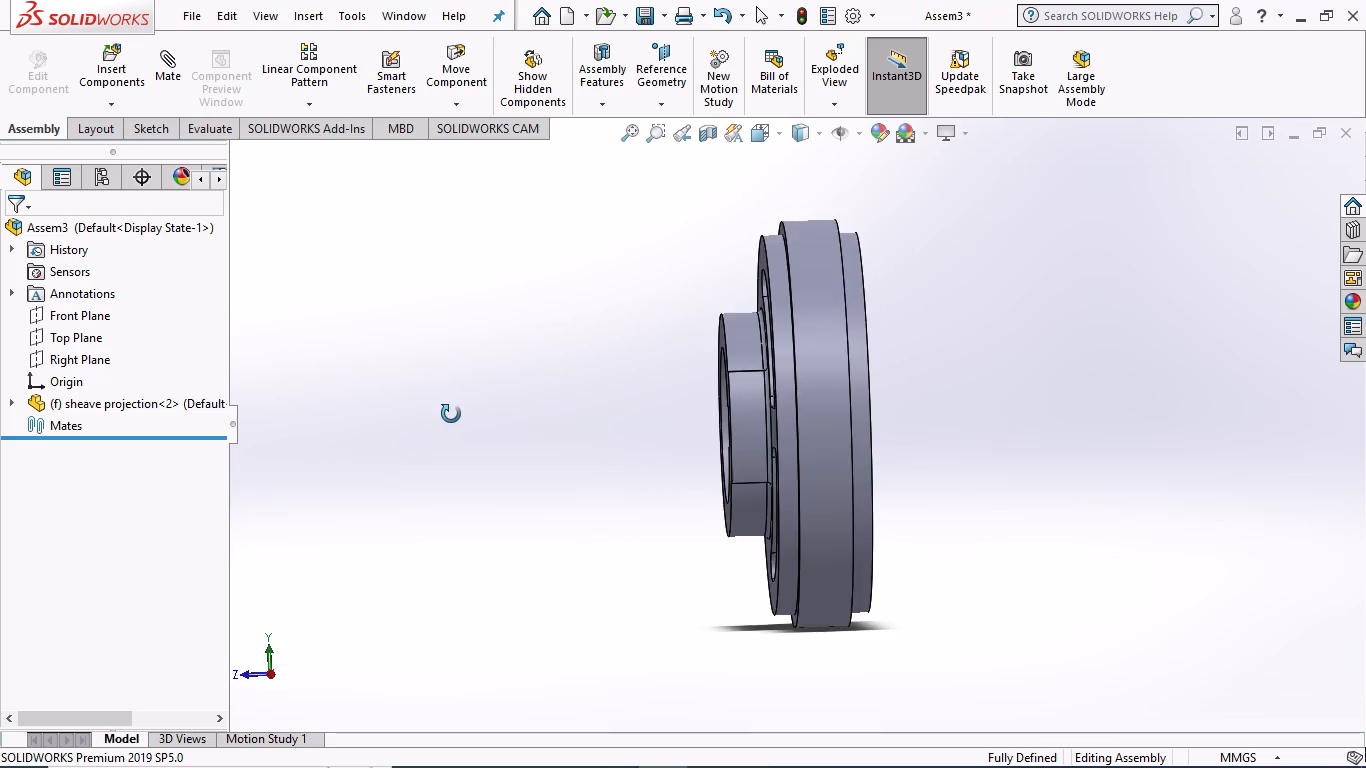
pyautogui.moveTo(451, 414); pyautogui.dragTo(656, 374, button='middle')
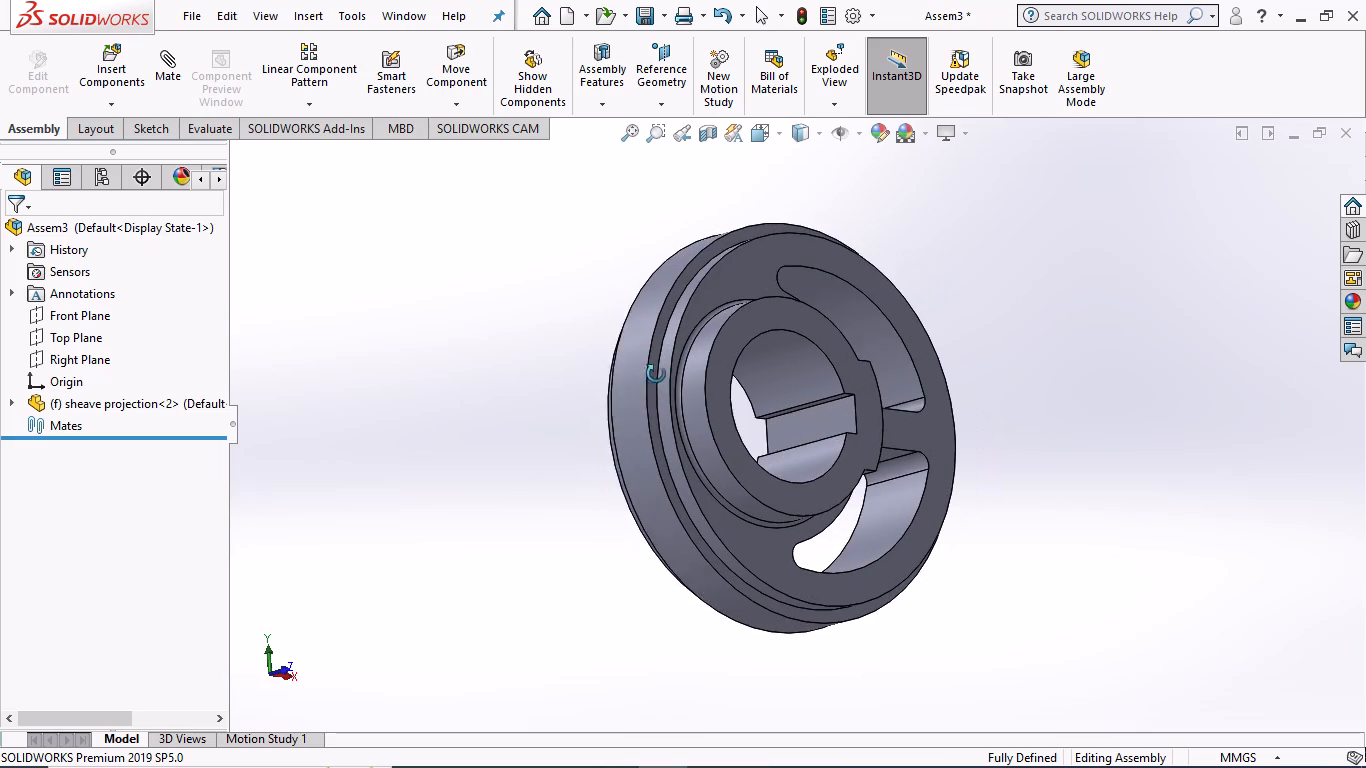
pyautogui.moveTo(656, 374); pyautogui.dragTo(664, 367, button='middle')
pyautogui.scroll(-1, 955, 362)
pyautogui.scroll(1, 956, 363)
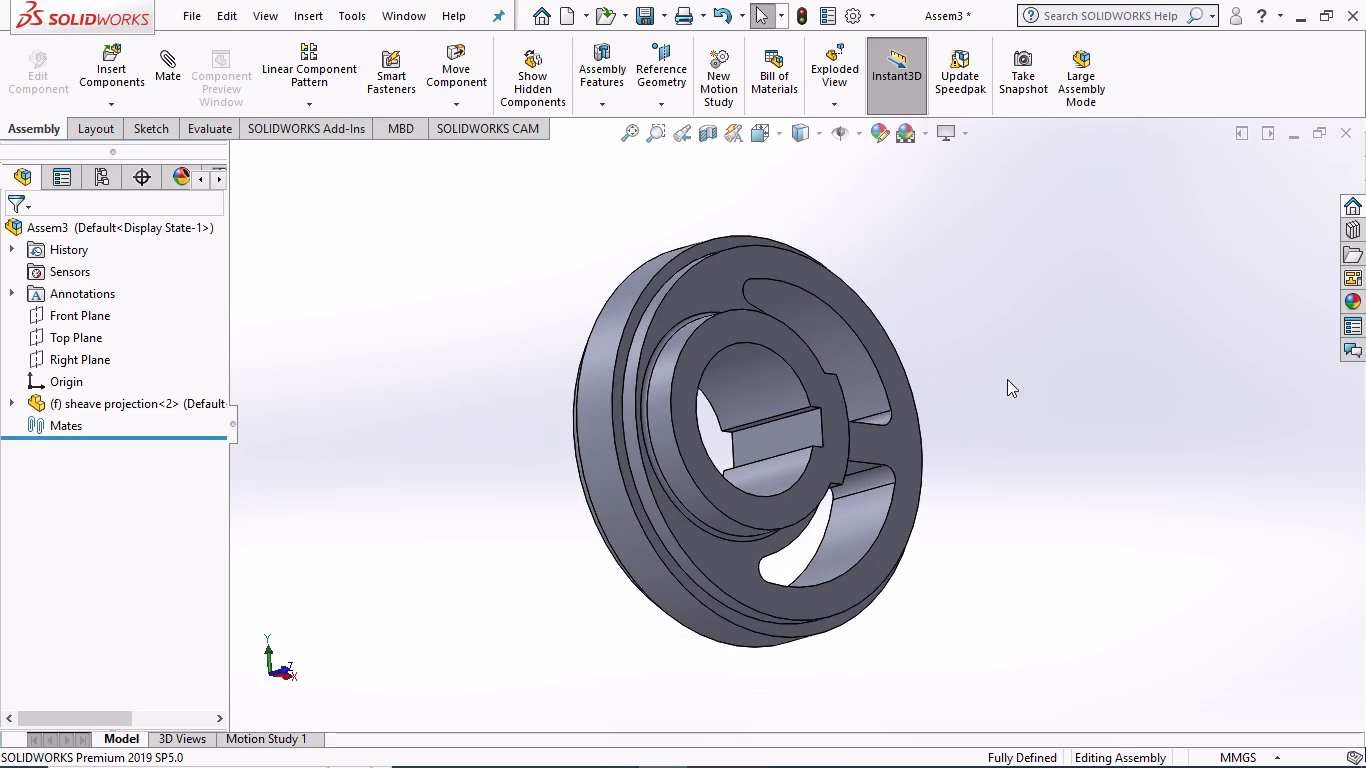
pyautogui.moveTo(1007, 379); pyautogui.dragTo(879, 409, button='middle')
pyautogui.middleClick(852, 412)
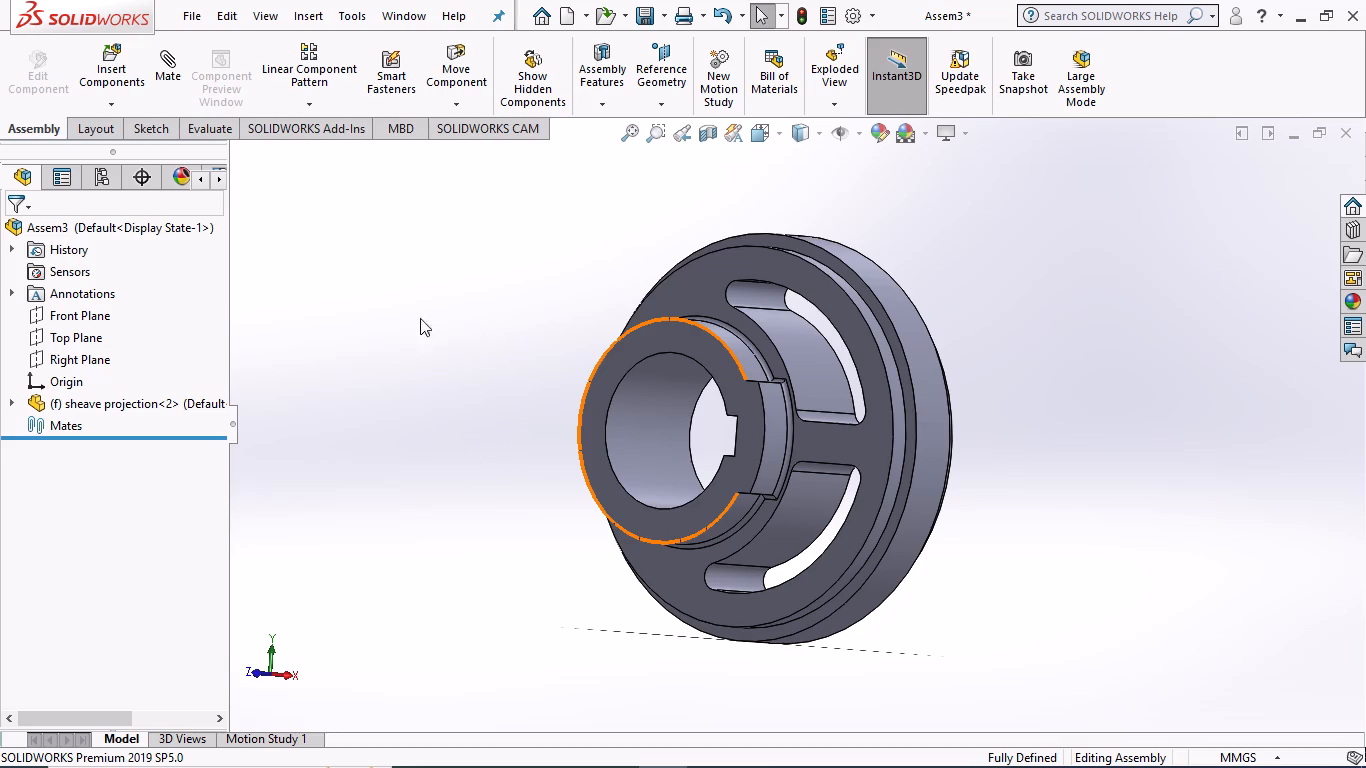
# Insert strap 1 from the assembly 2 folder and place it beside the sheave projection in its default orientation.
pyautogui.click(117, 67)
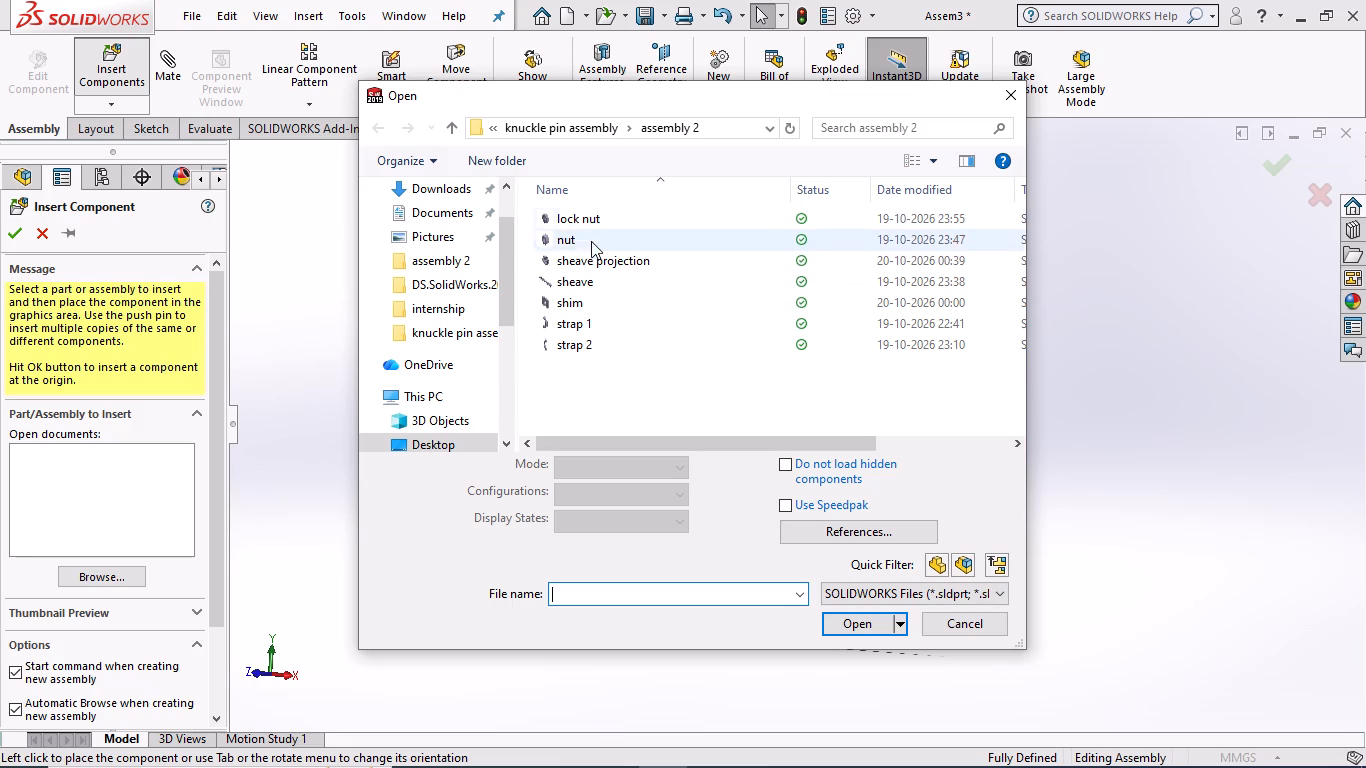
pyautogui.click(585, 323)
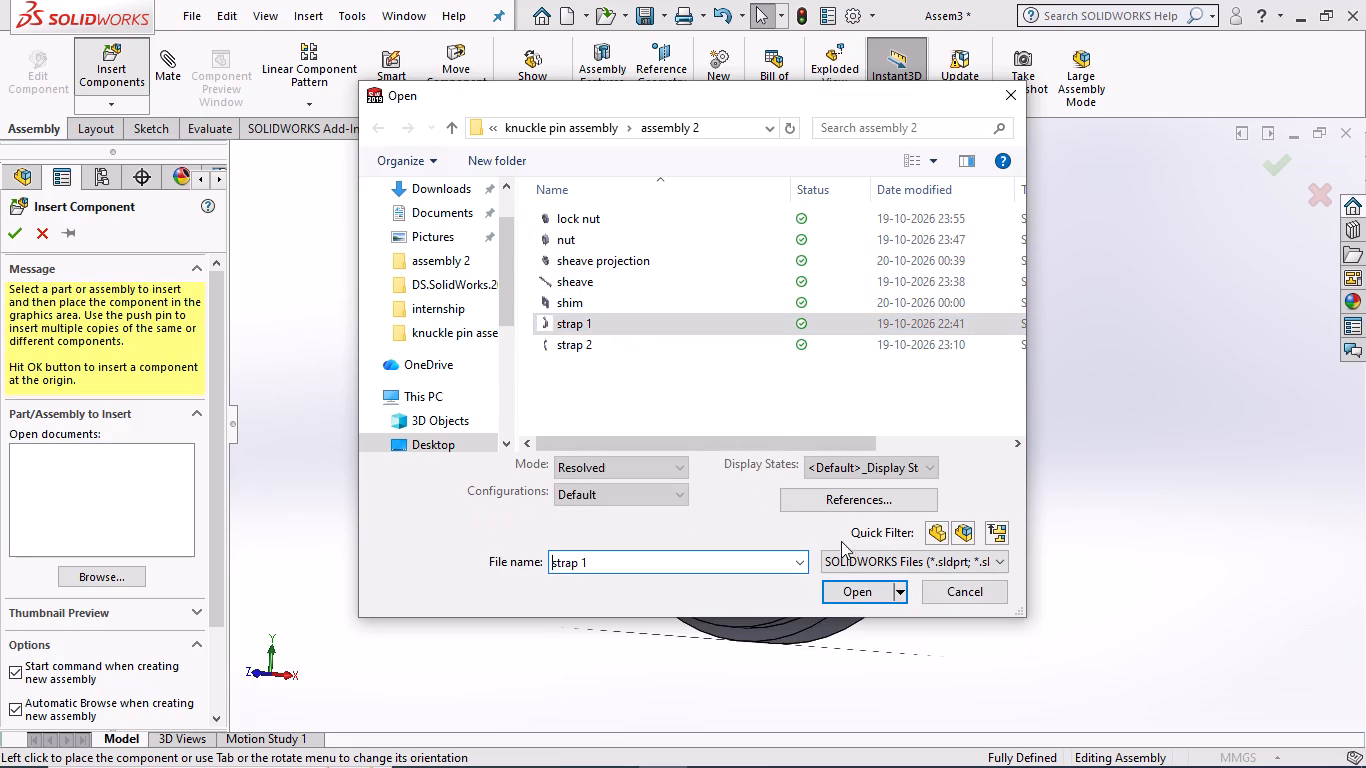
pyautogui.click(862, 593)
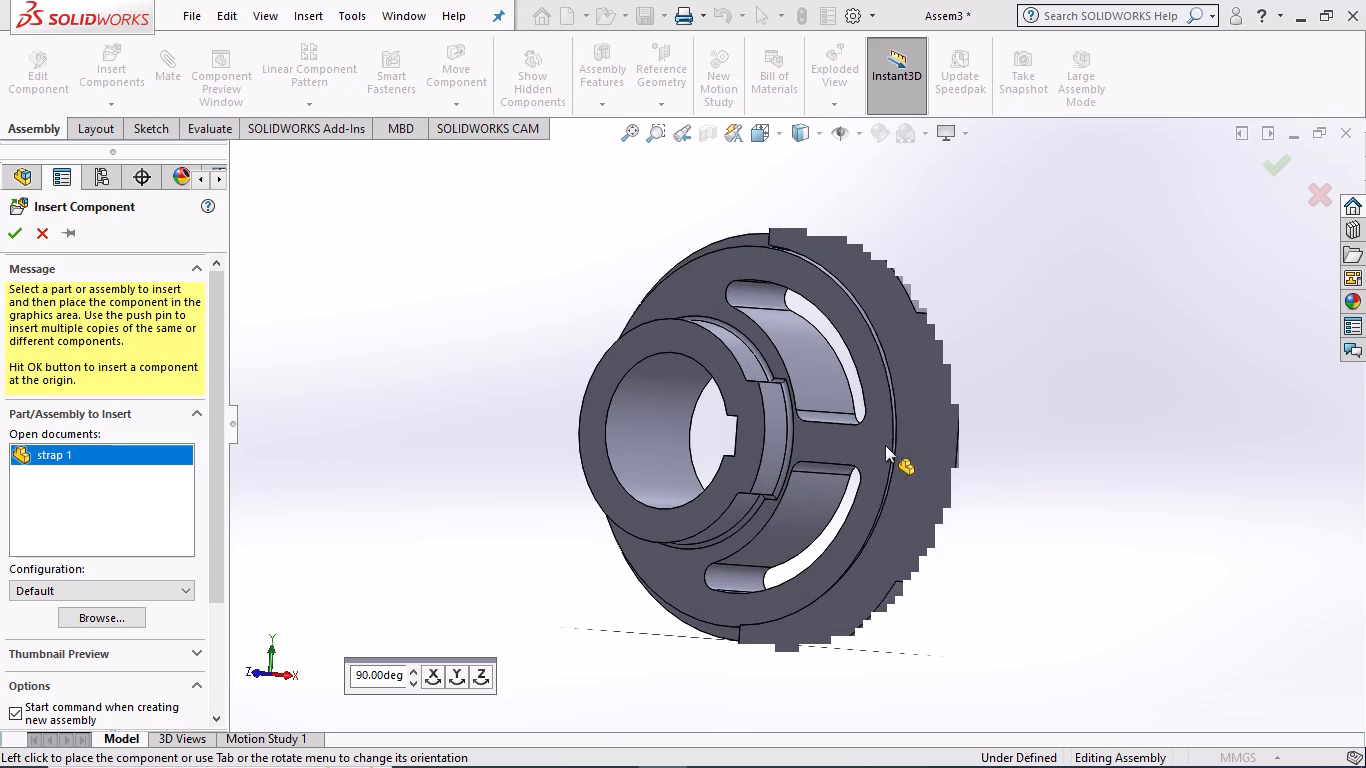
pyautogui.click(997, 452)
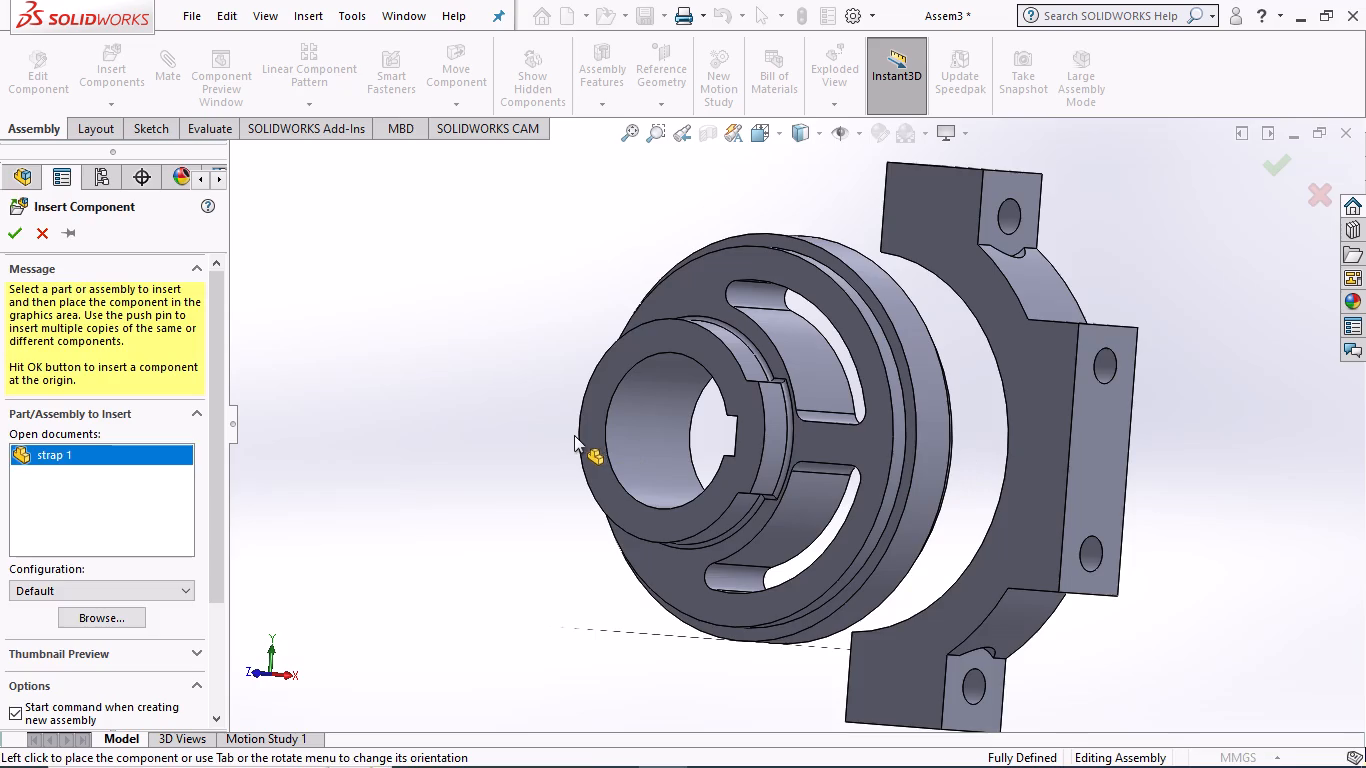
# Add a concentric mate between strap 1's inner curved face and the sheave projection's outer cylindrical rim.
pyautogui.scroll(4, 572, 435)
pyautogui.moveTo(544, 444); pyautogui.dragTo(665, 455, button='middle')
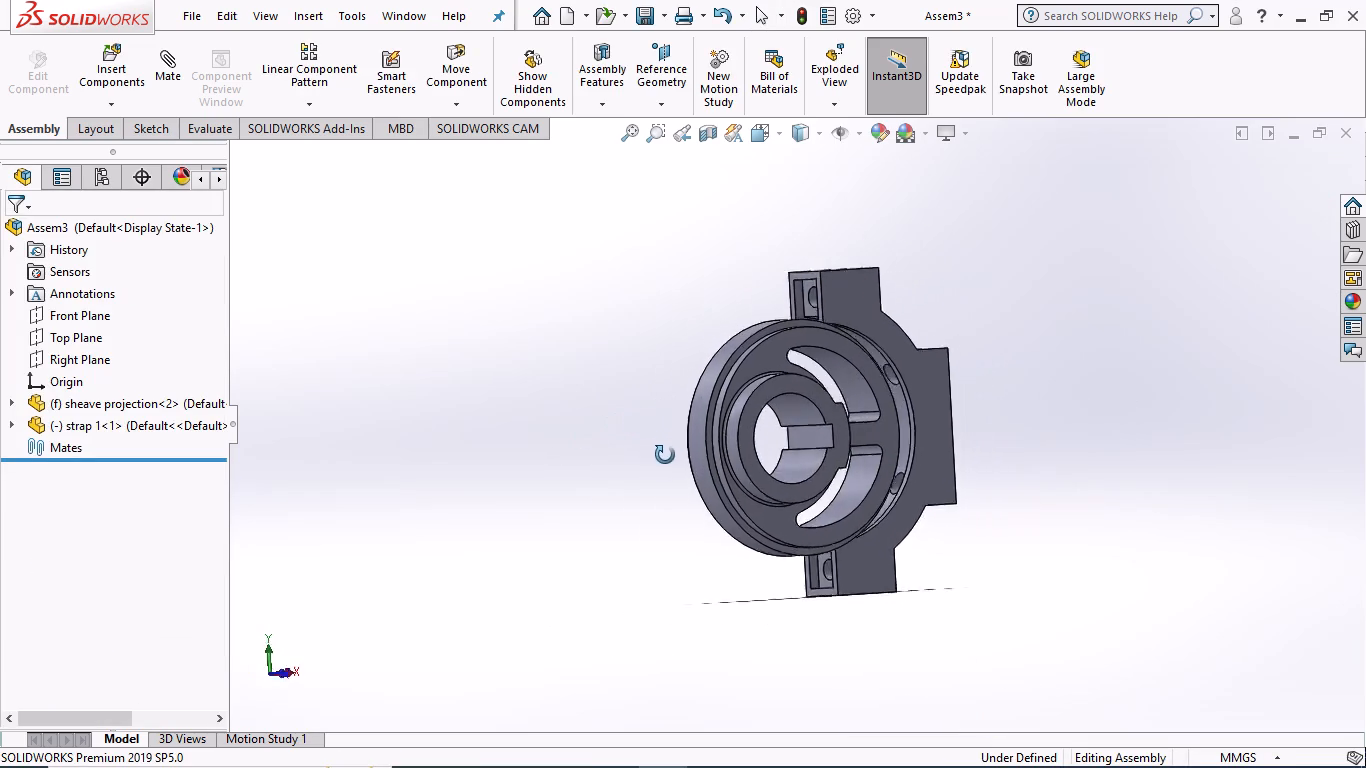
pyautogui.moveTo(665, 455); pyautogui.dragTo(782, 470, button='middle')
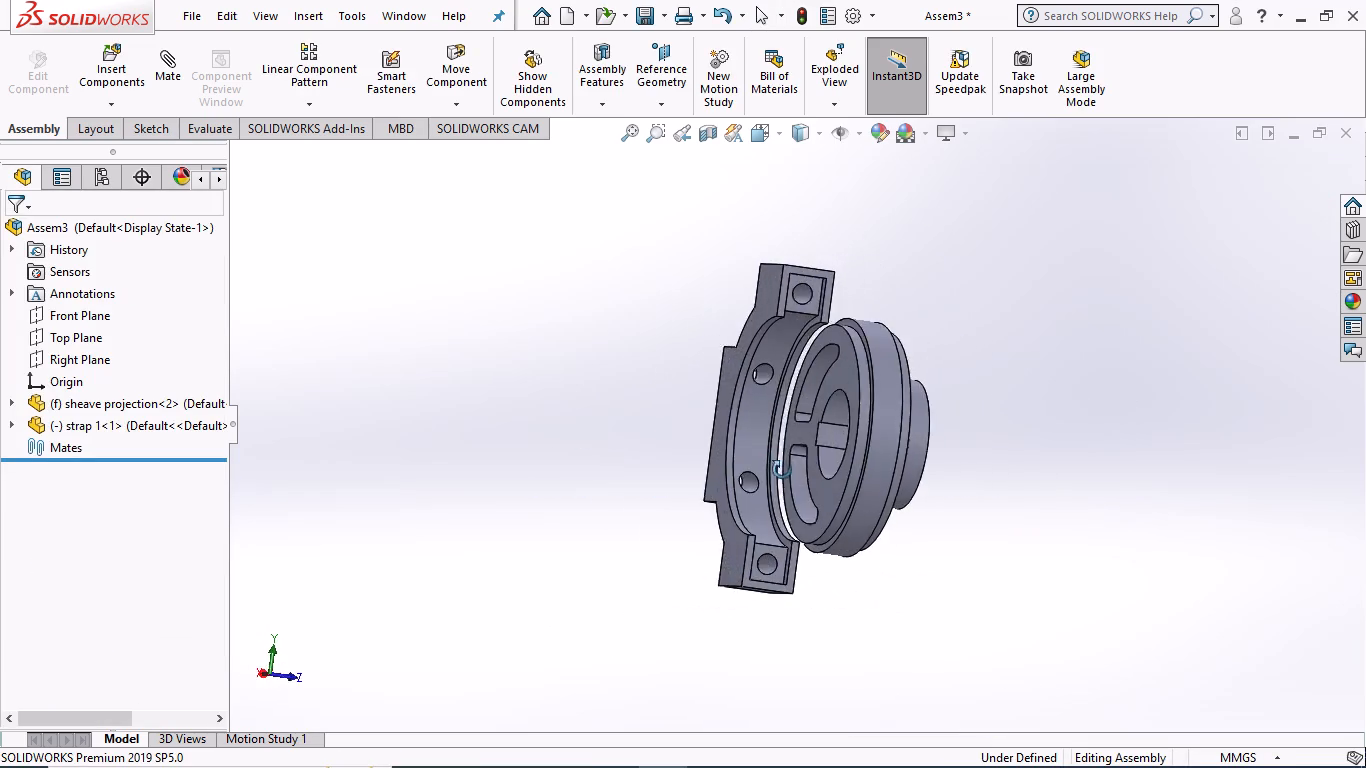
pyautogui.moveTo(782, 470); pyautogui.dragTo(675, 422, button='middle')
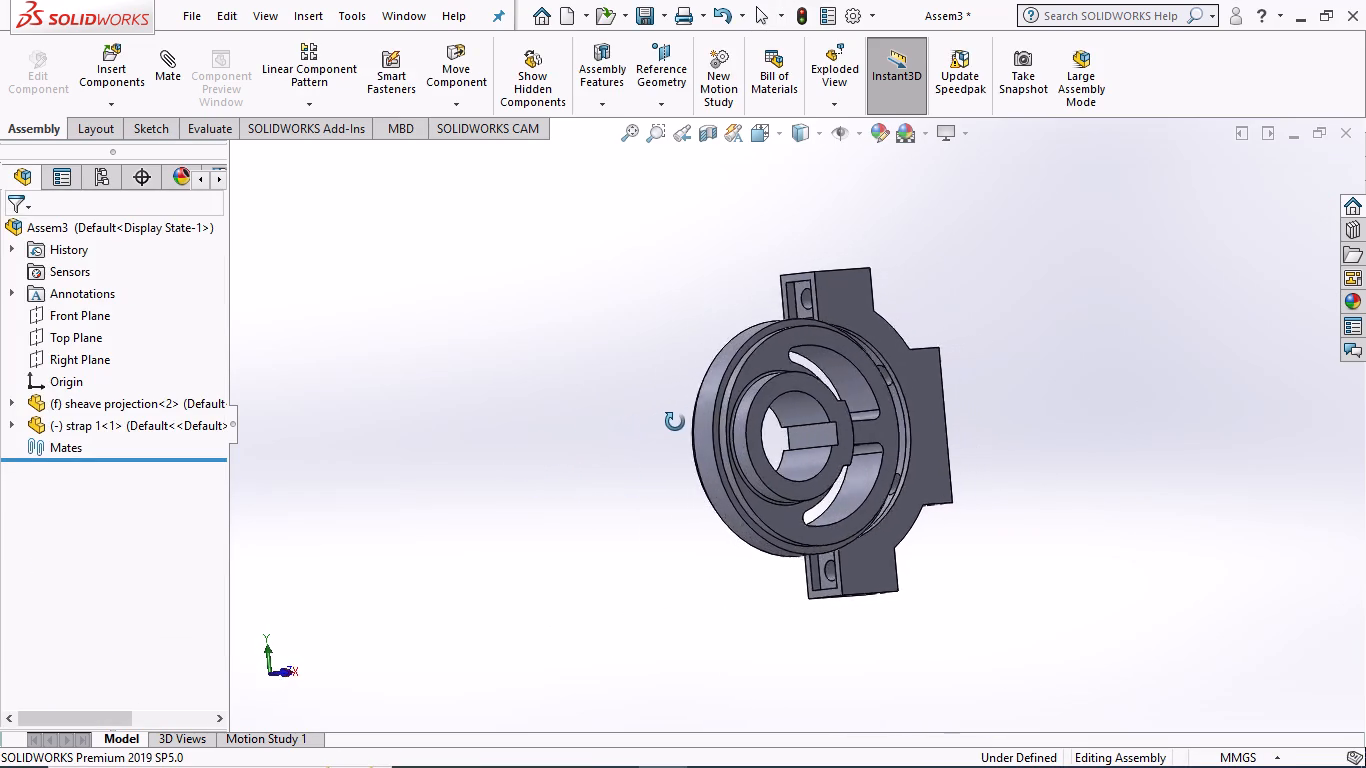
pyautogui.moveTo(675, 422); pyautogui.dragTo(653, 423, button='middle')
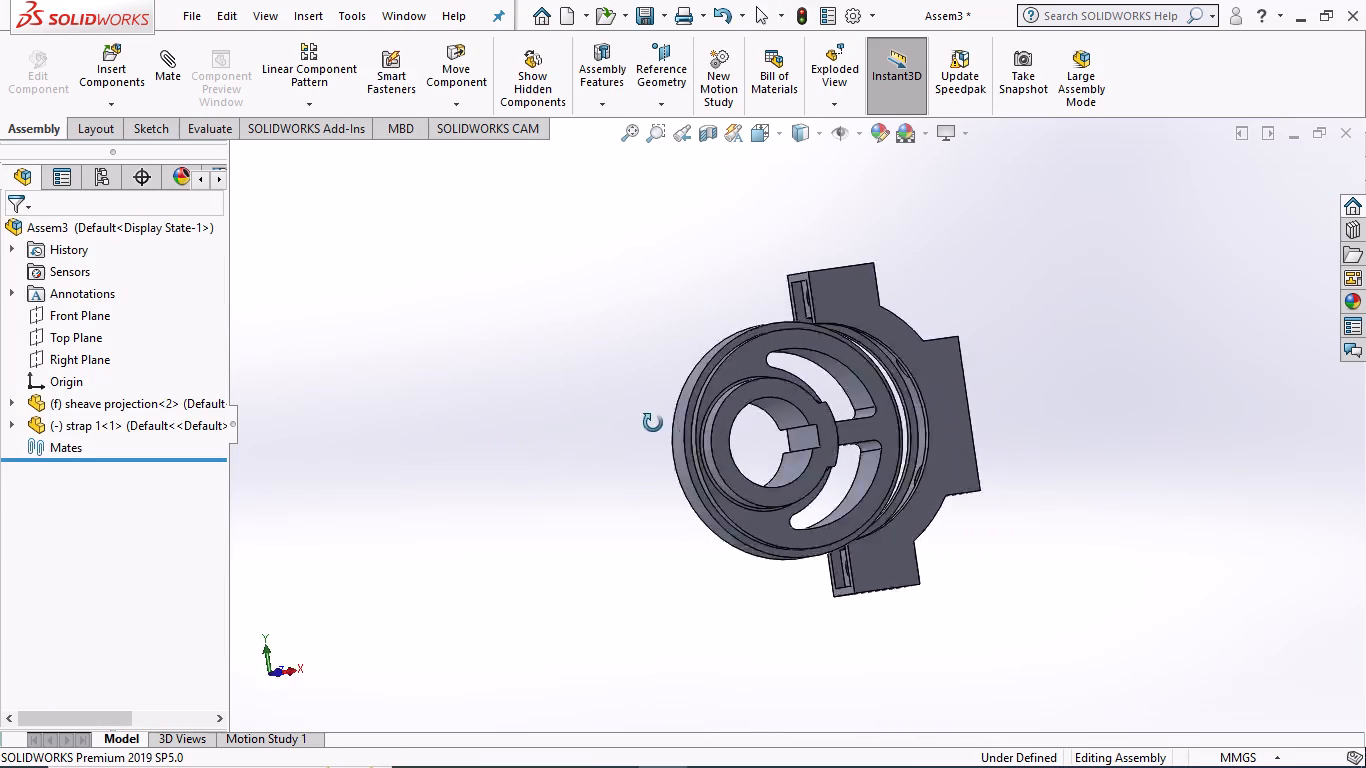
pyautogui.moveTo(653, 423); pyautogui.dragTo(786, 404, button='middle')
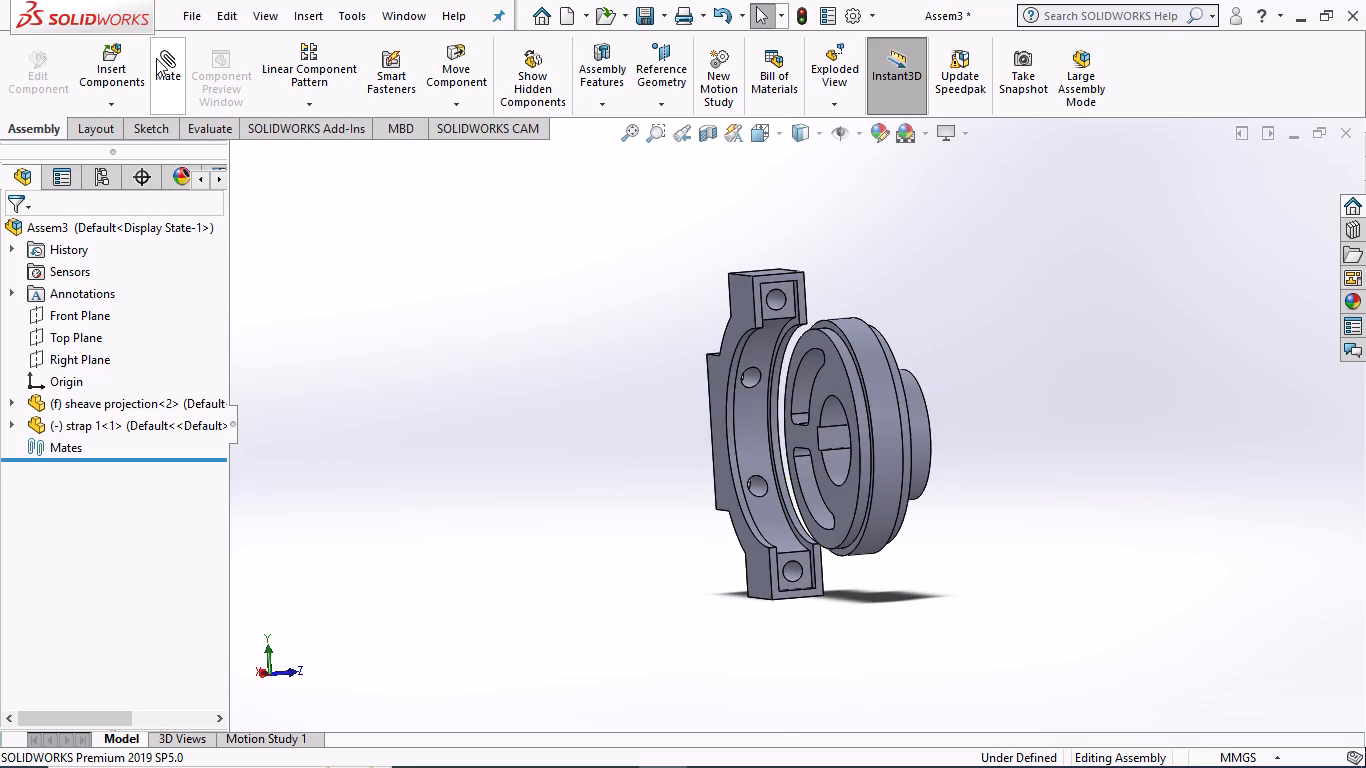
pyautogui.click(155, 58)
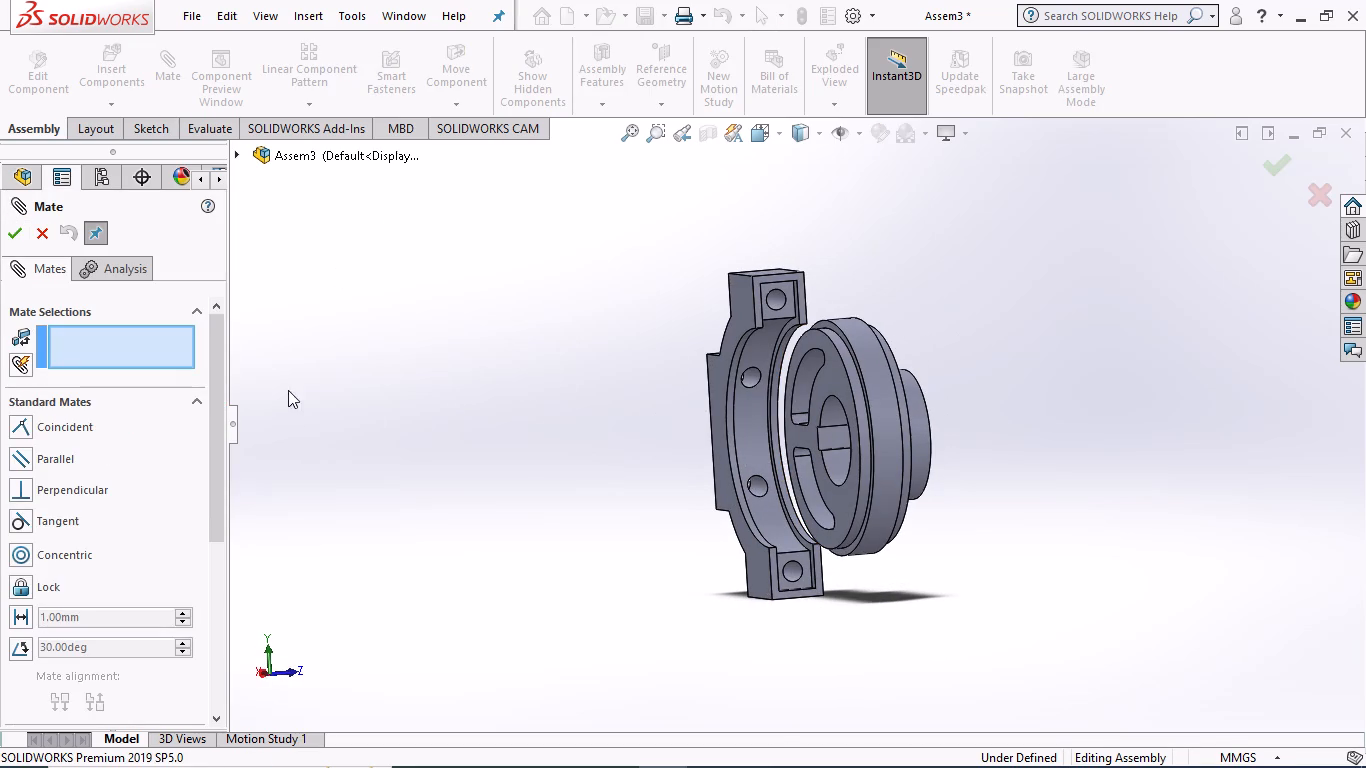
pyautogui.click(742, 419)
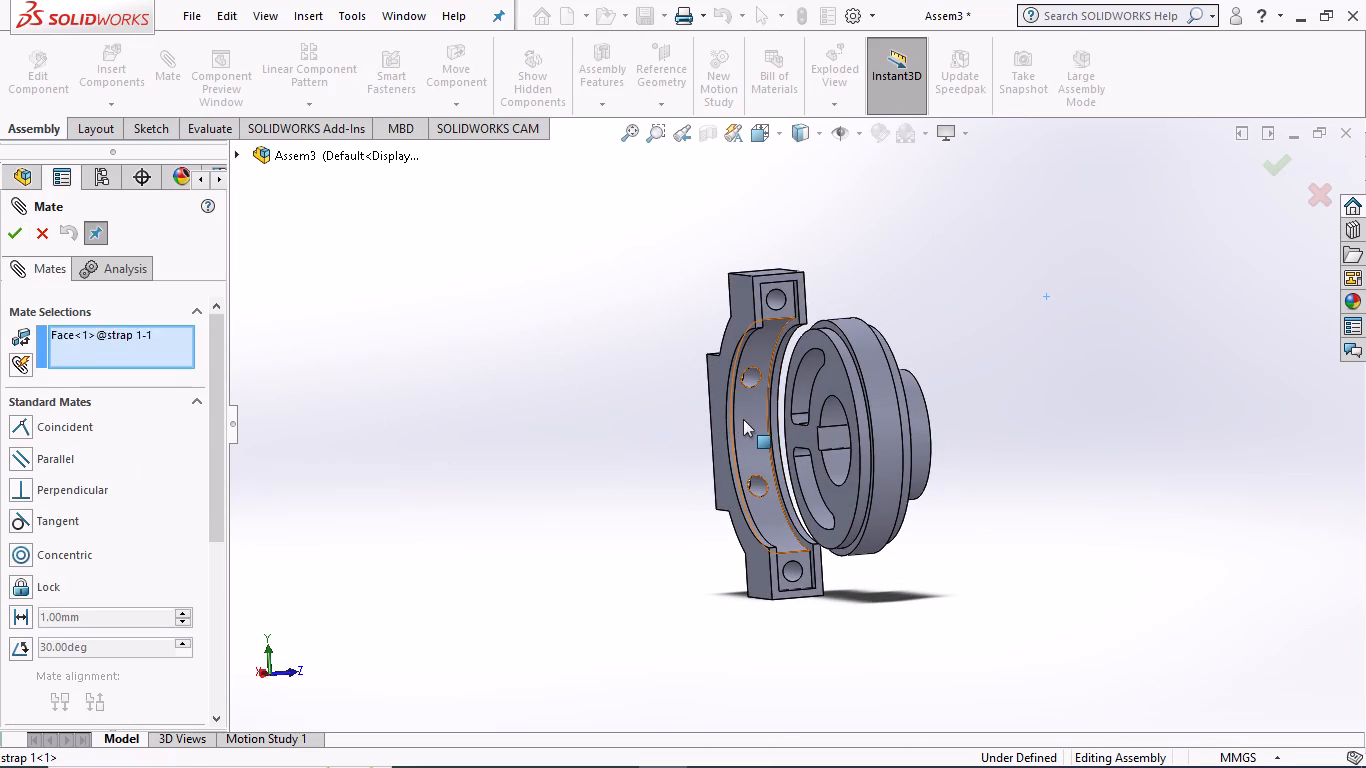
pyautogui.moveTo(1073, 466); pyautogui.dragTo(789, 523, button='middle')
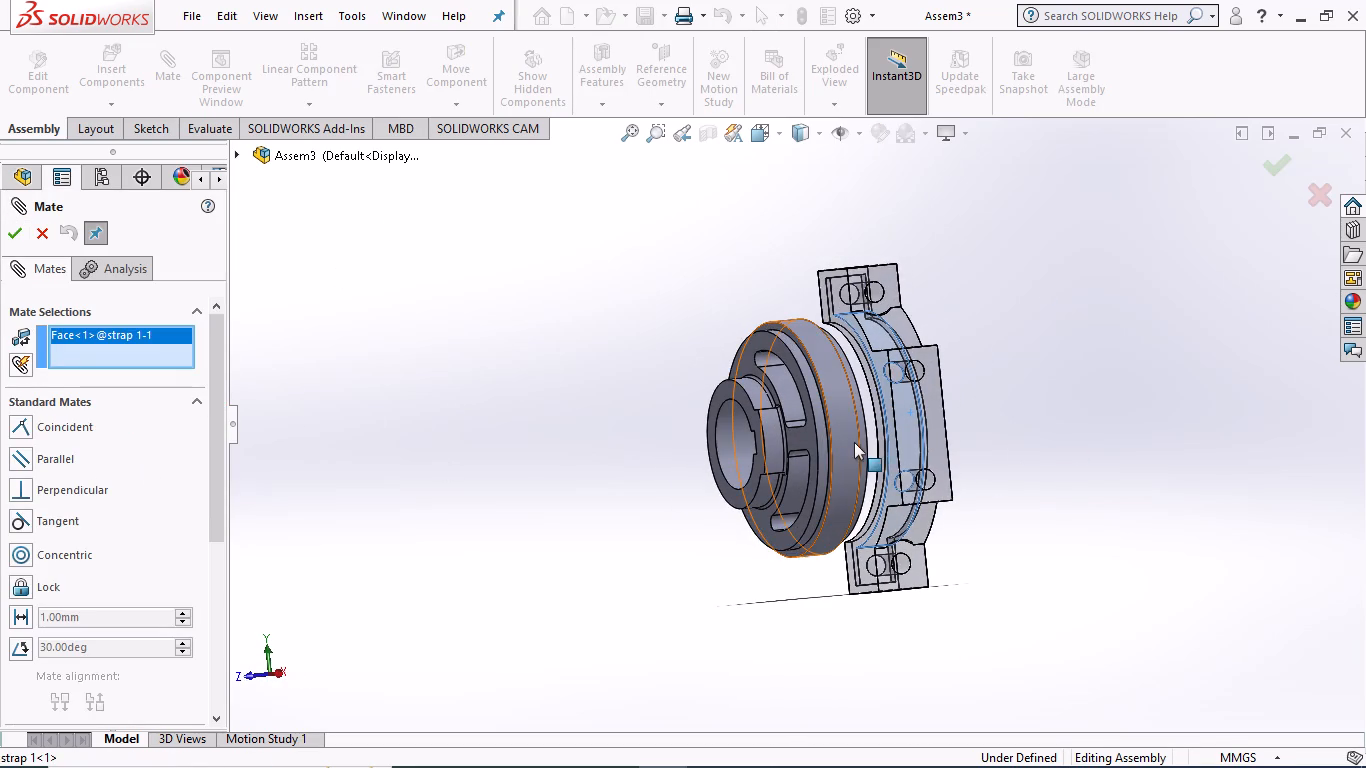
pyautogui.click(843, 443)
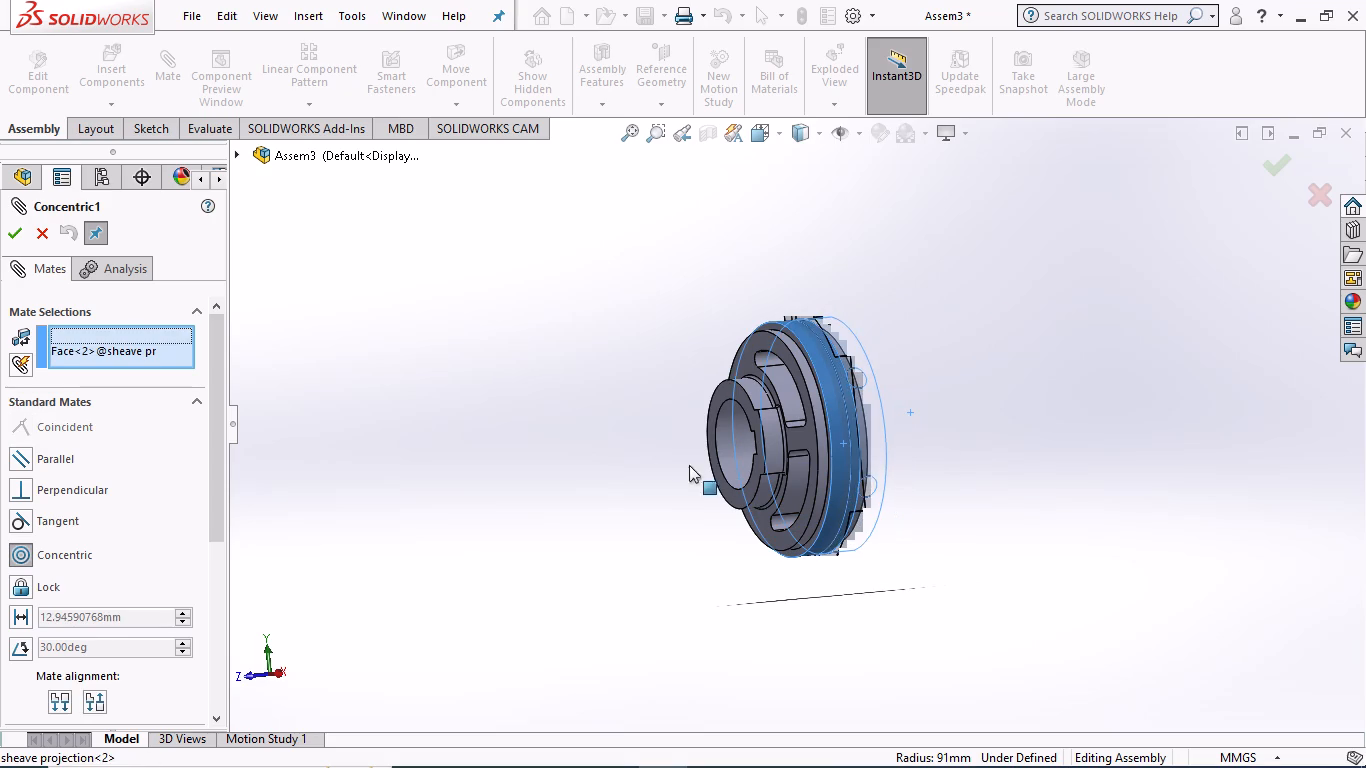
pyautogui.click(324, 518)
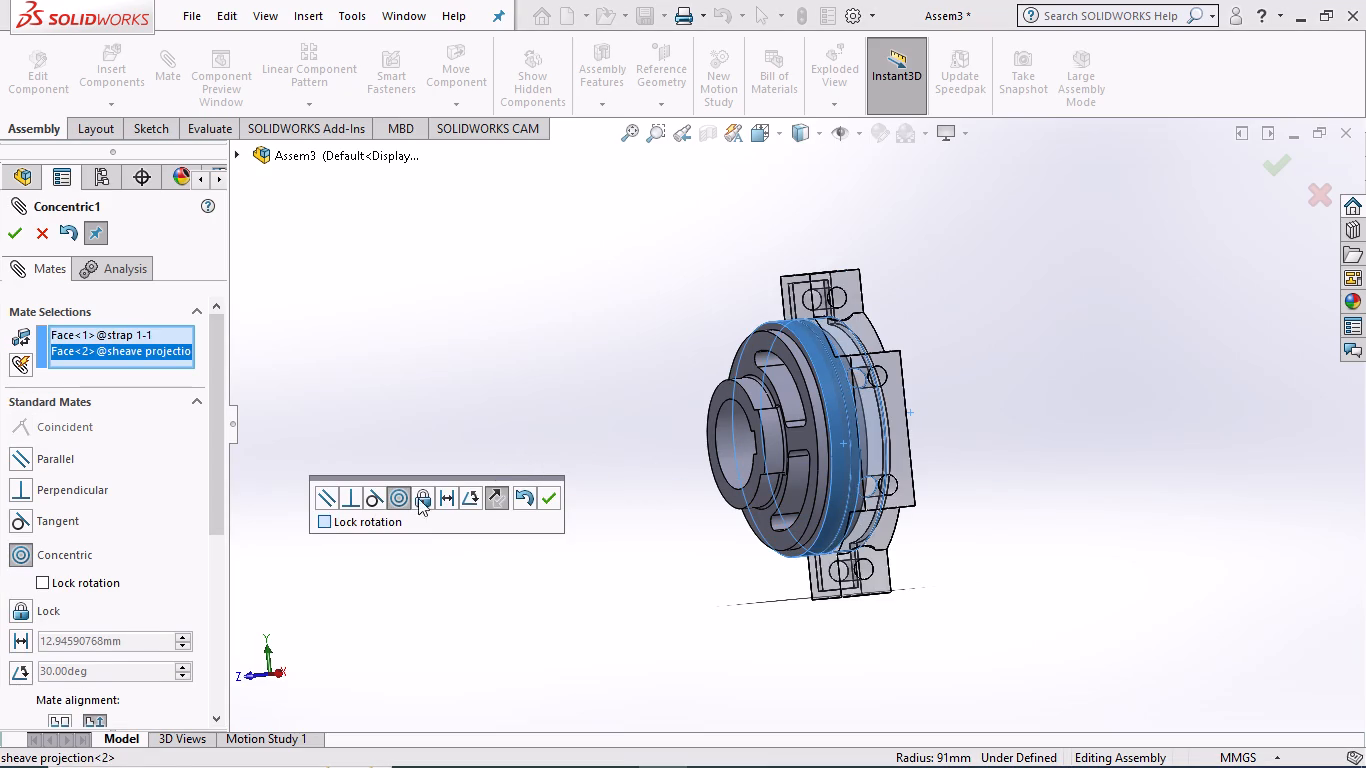
pyautogui.click(547, 493)
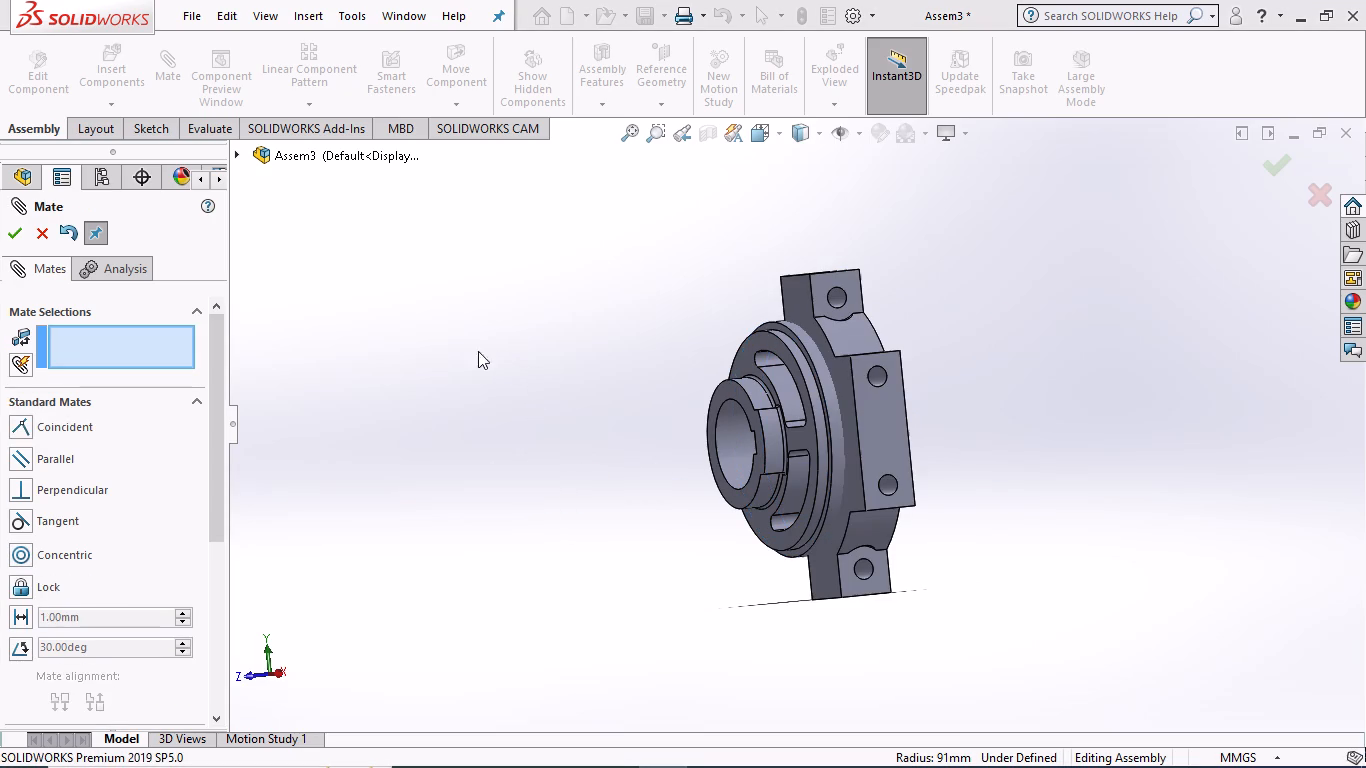
pyautogui.moveTo(434, 349); pyautogui.dragTo(506, 322, button='middle')
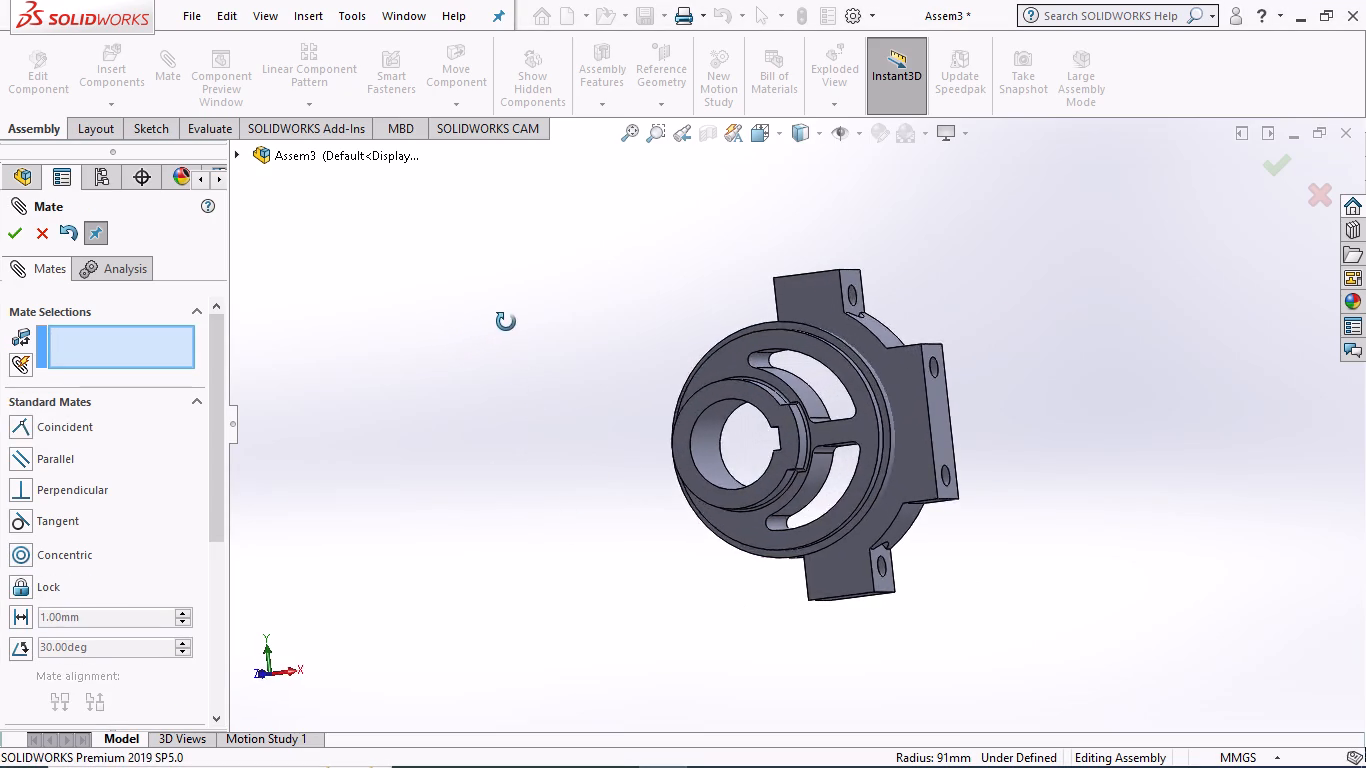
pyautogui.moveTo(506, 322); pyautogui.dragTo(544, 342, button='middle')
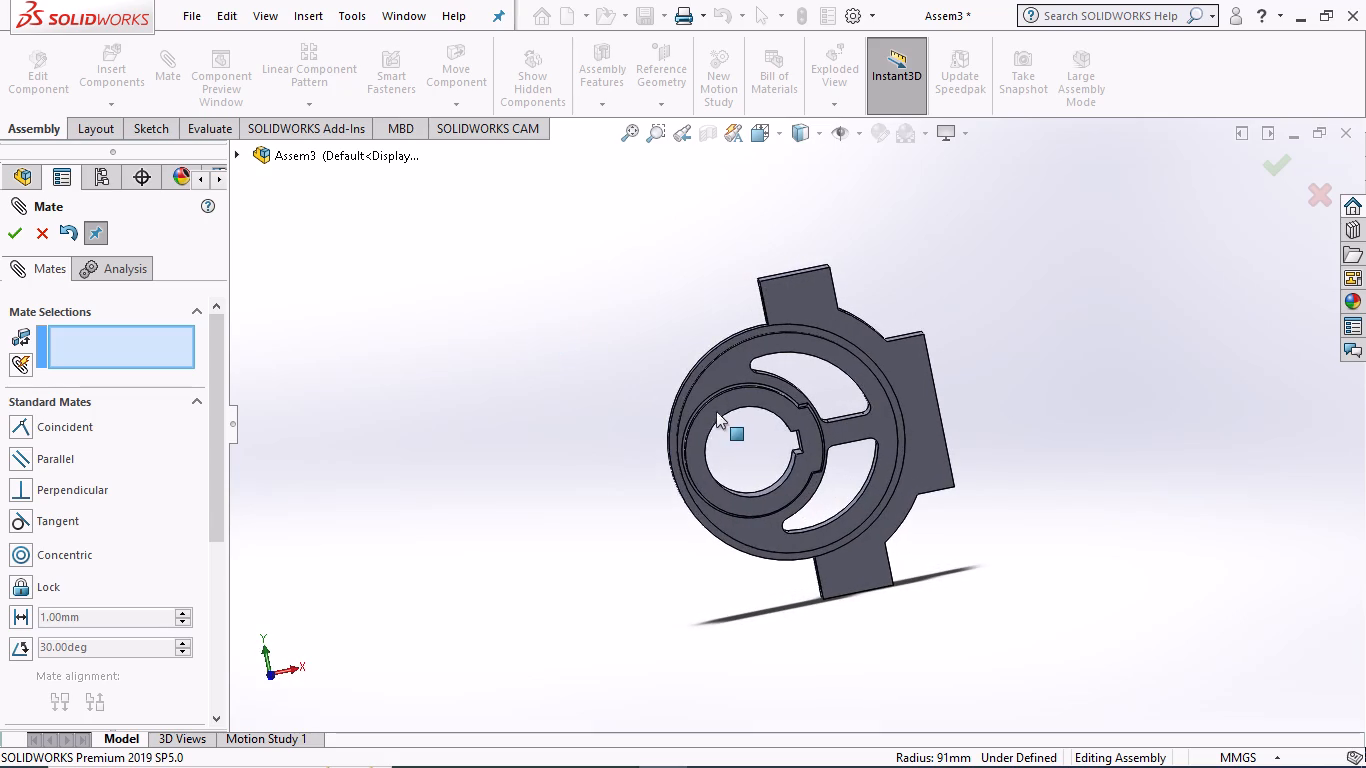
# Slide strap 1 back and forth along the sheave projection's axis to test its remaining freedom of movement.
pyautogui.moveTo(542, 394); pyautogui.dragTo(653, 365, button='middle')
pyautogui.moveTo(756, 421); pyautogui.dragTo(925, 424)
pyautogui.moveTo(780, 444); pyautogui.dragTo(676, 456)
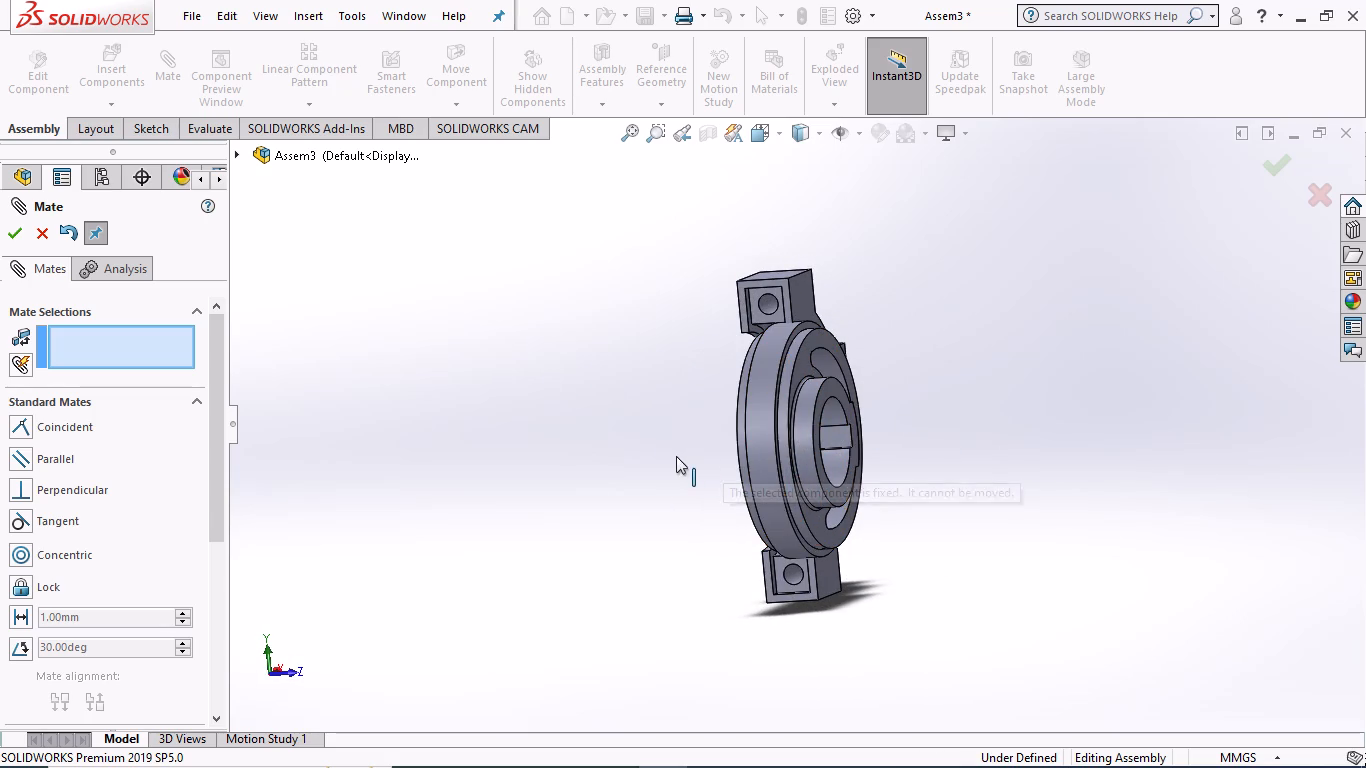
pyautogui.moveTo(676, 456); pyautogui.dragTo(675, 456)
pyautogui.moveTo(604, 446); pyautogui.dragTo(691, 414, button='middle')
pyautogui.moveTo(700, 410); pyautogui.dragTo(574, 432)
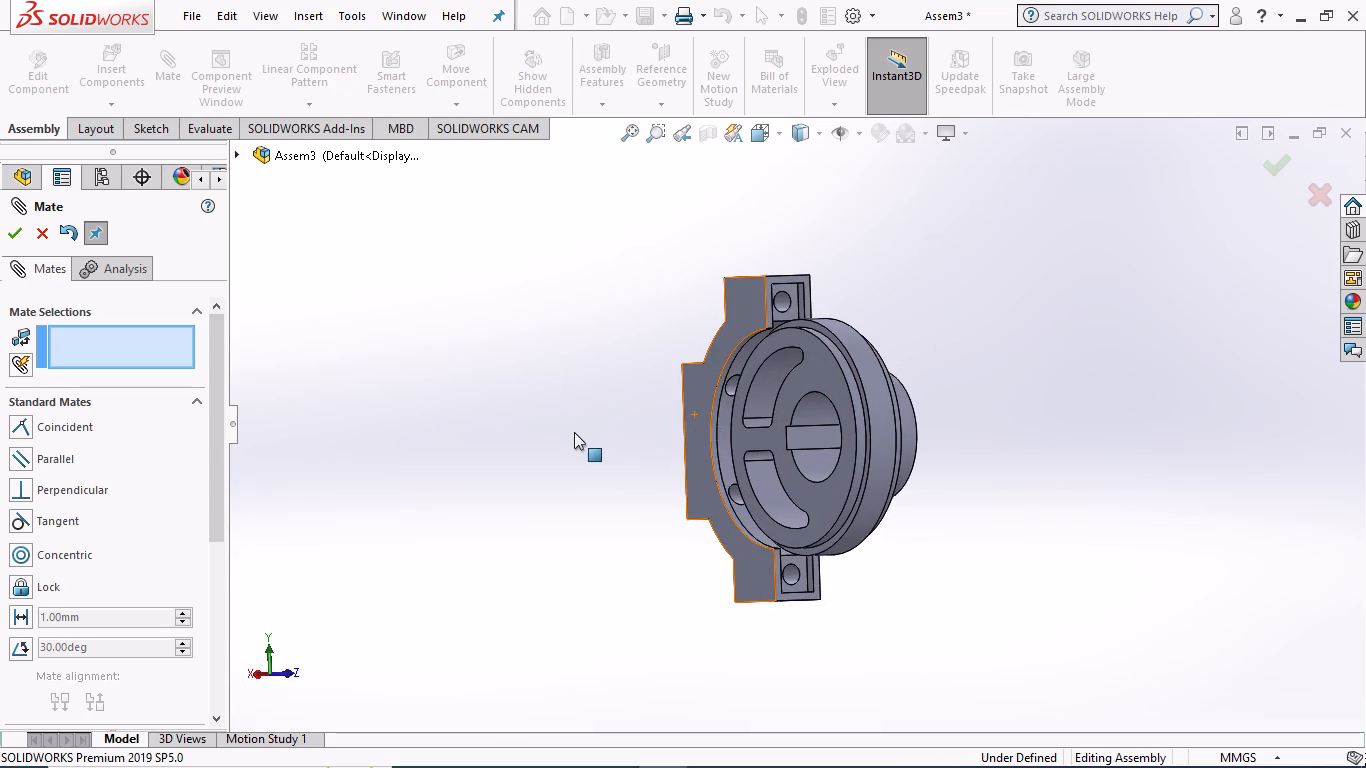
pyautogui.moveTo(574, 432); pyautogui.dragTo(572, 432)
pyautogui.moveTo(692, 424); pyautogui.dragTo(893, 420)
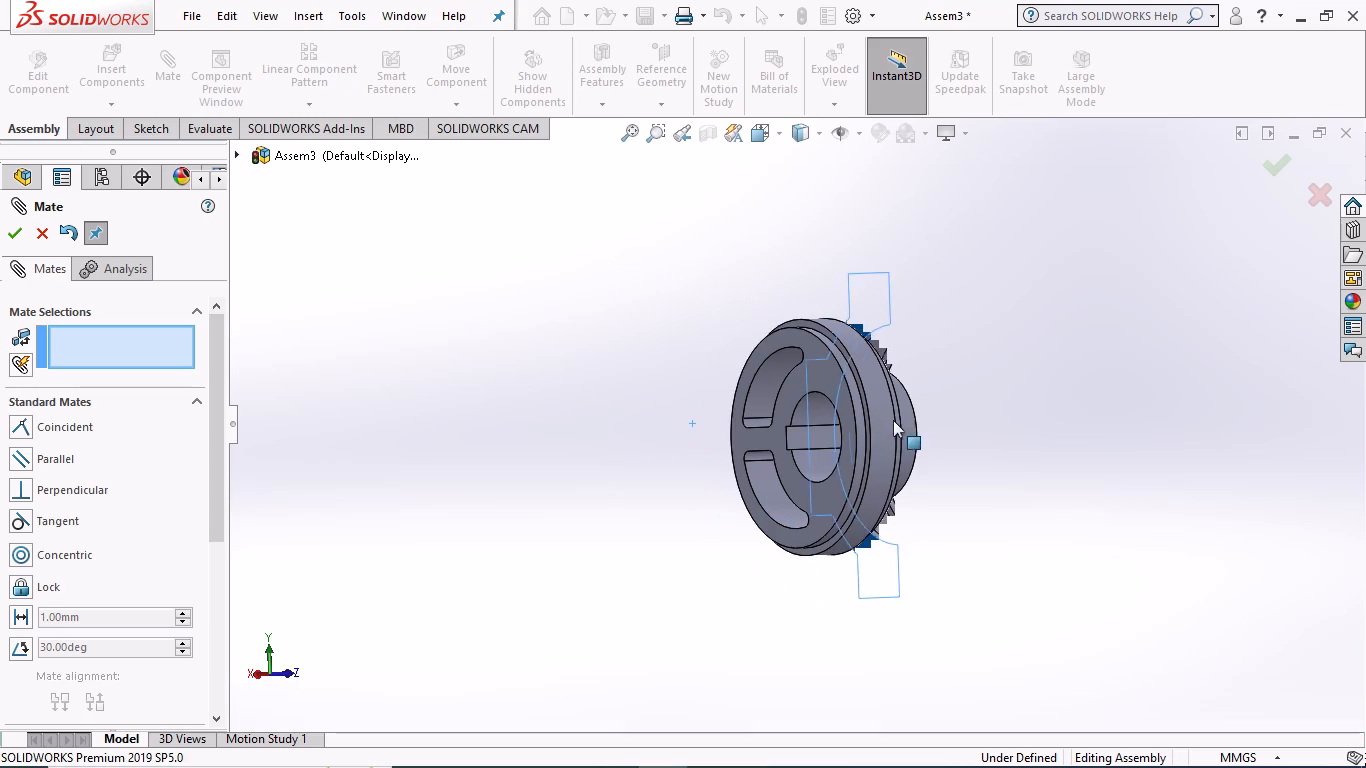
pyautogui.moveTo(893, 420); pyautogui.dragTo(753, 424)
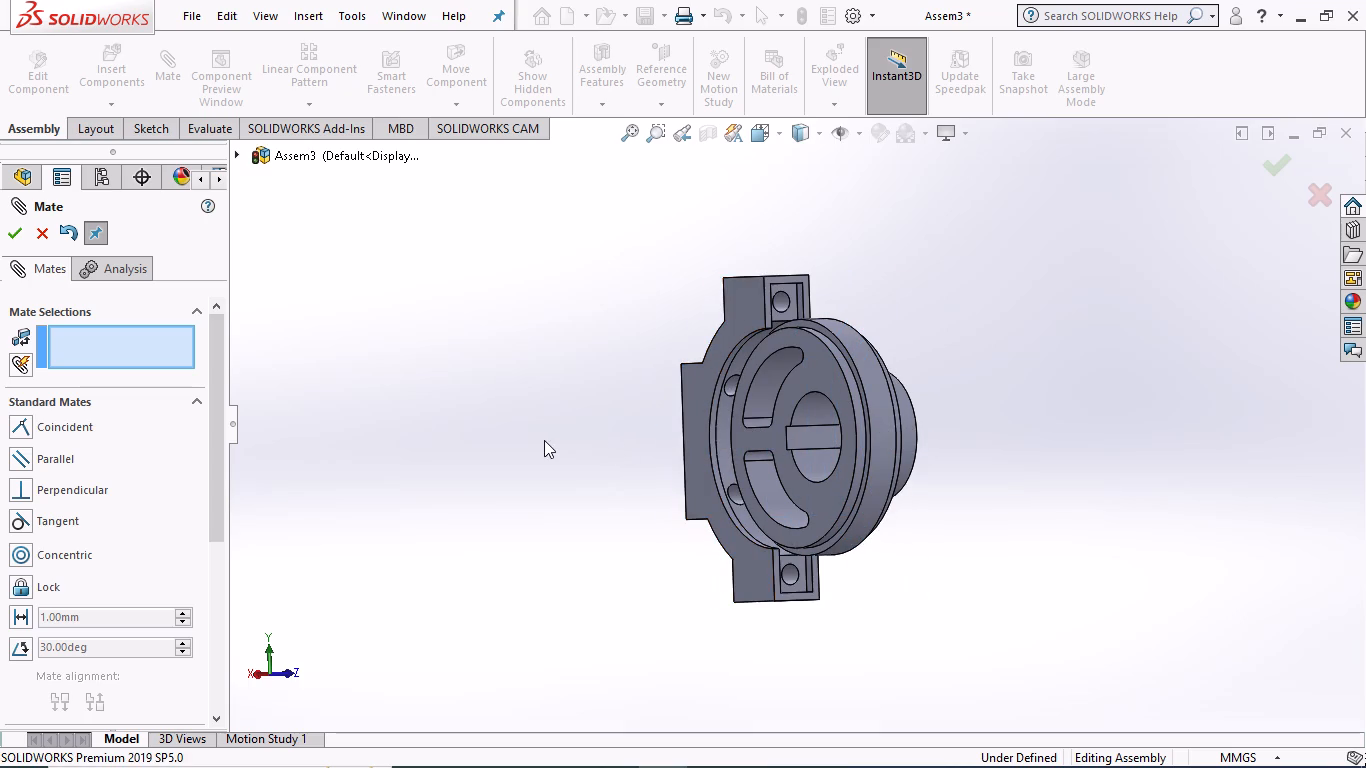
# Examine how strap 1's side faces and end recesses line up with the sheave projection's rim from both sides.
pyautogui.moveTo(557, 432); pyautogui.dragTo(487, 425, button='middle')
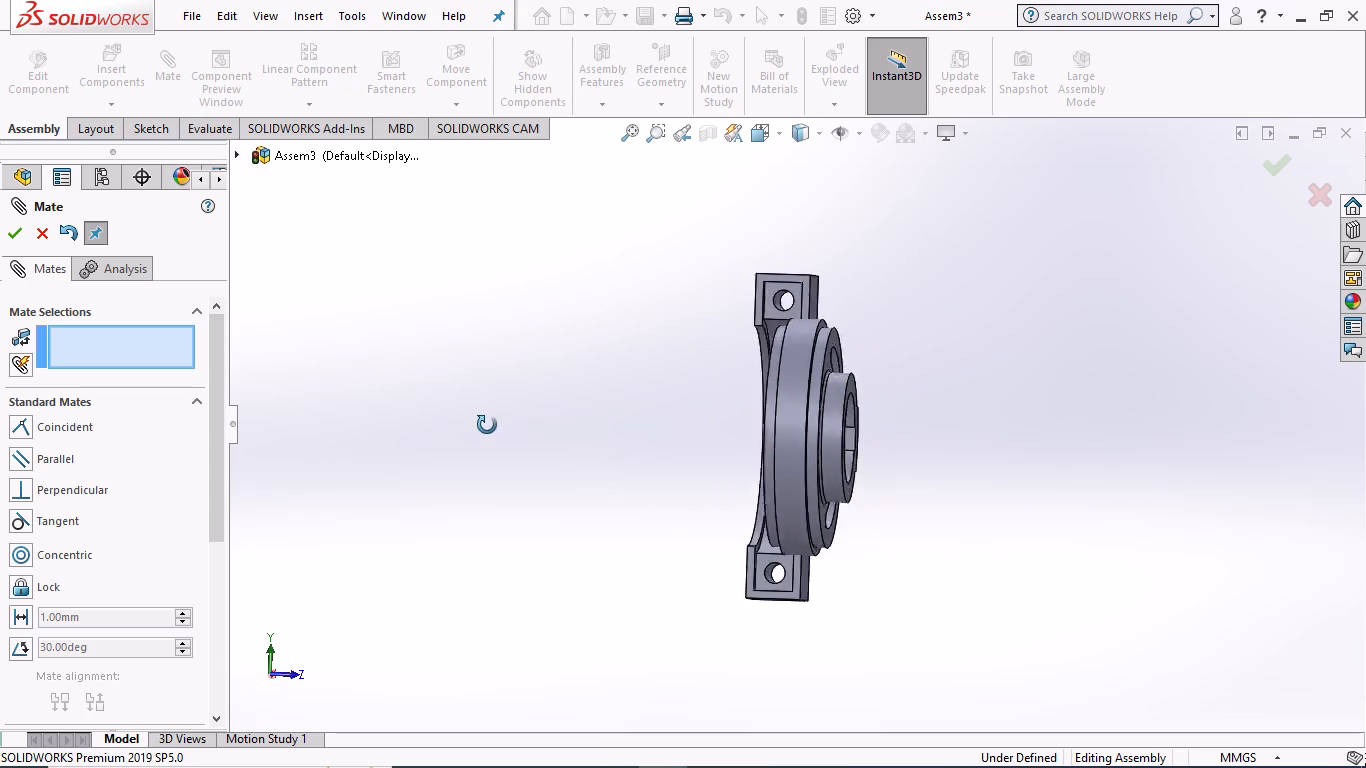
pyautogui.moveTo(487, 425); pyautogui.dragTo(472, 579, button='middle')
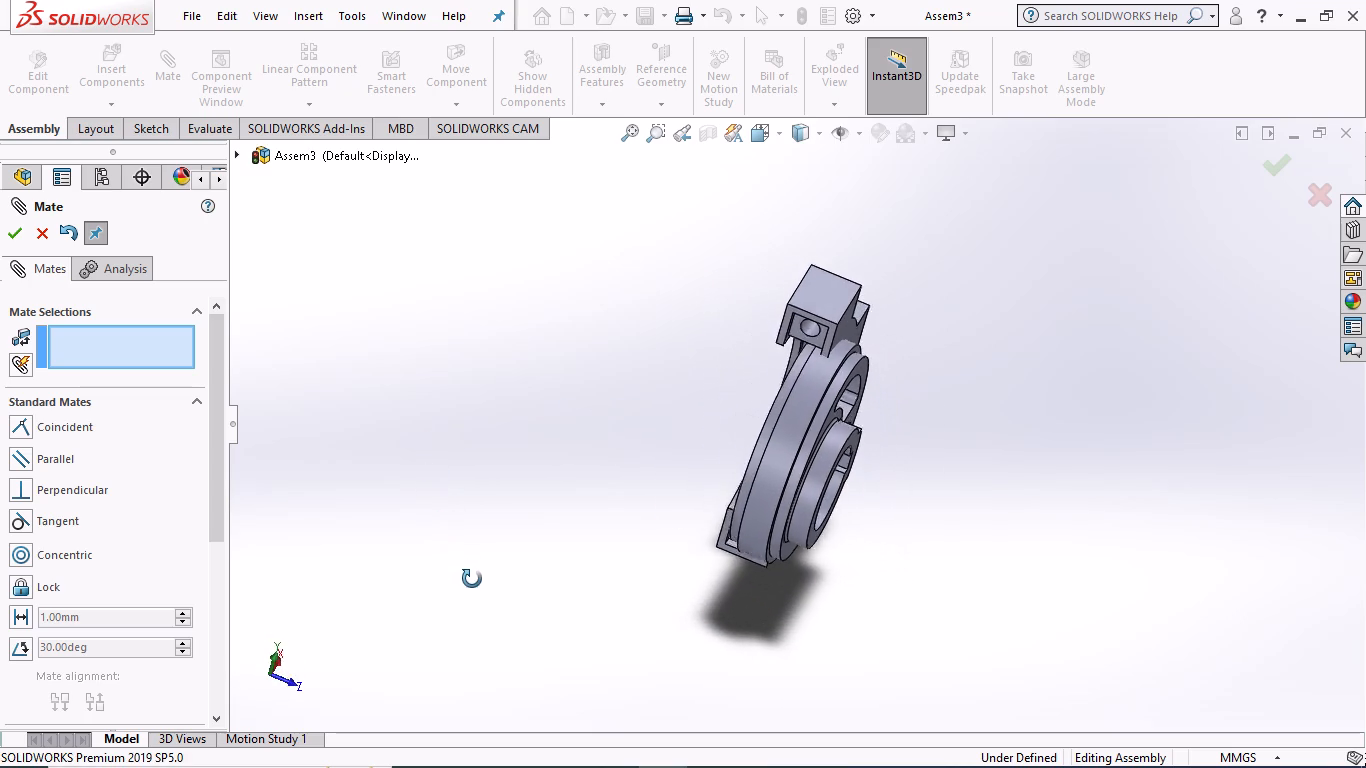
pyautogui.moveTo(472, 579); pyautogui.dragTo(391, 580, button='middle')
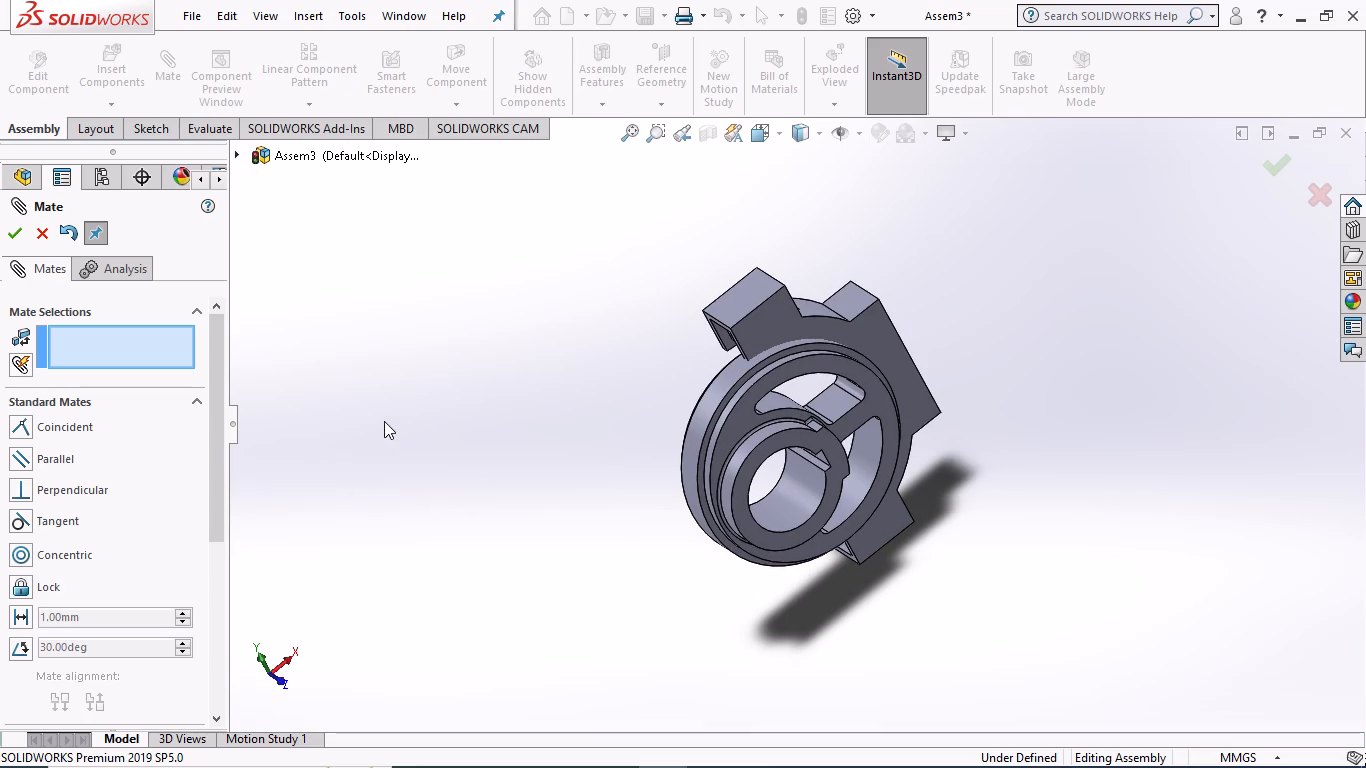
pyautogui.moveTo(475, 401); pyautogui.dragTo(575, 365, button='middle')
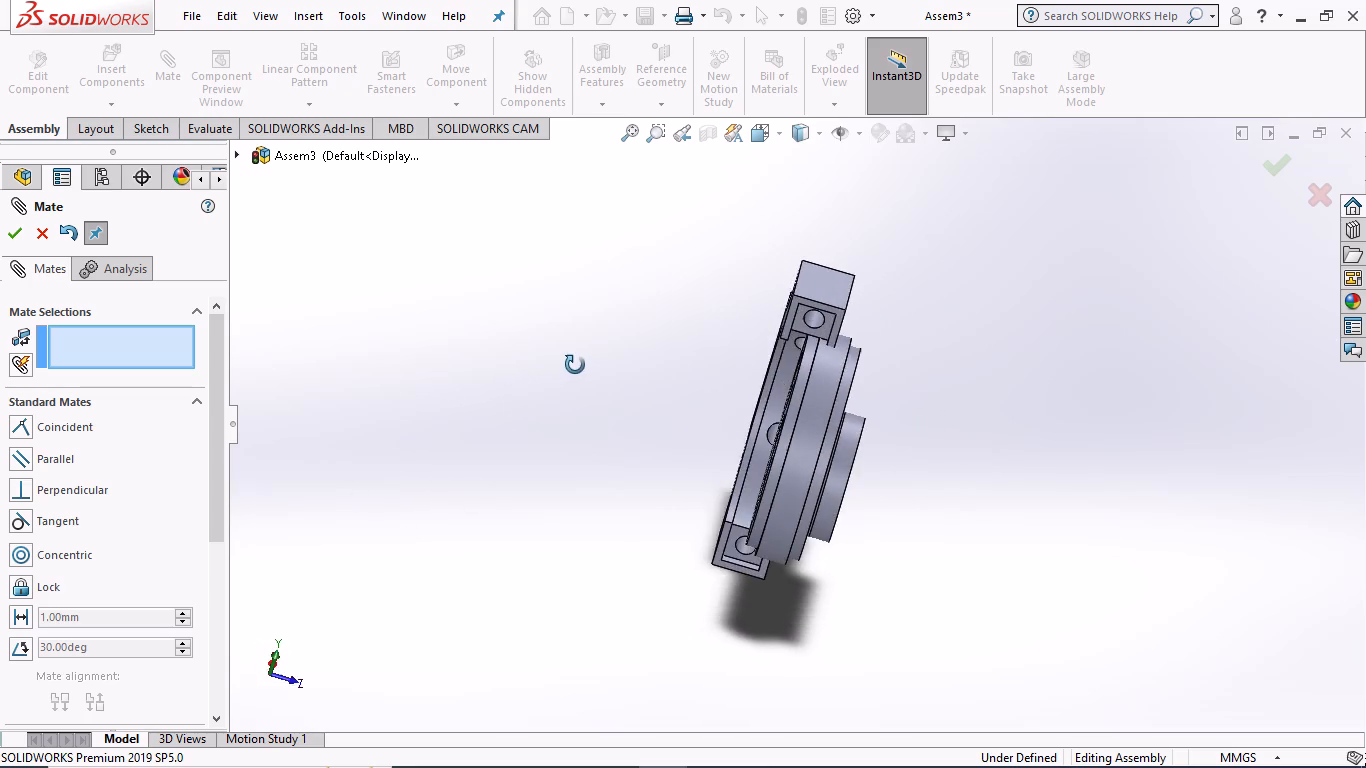
pyautogui.moveTo(575, 365); pyautogui.dragTo(566, 364, button='middle')
pyautogui.moveTo(545, 389); pyautogui.dragTo(575, 342, button='middle')
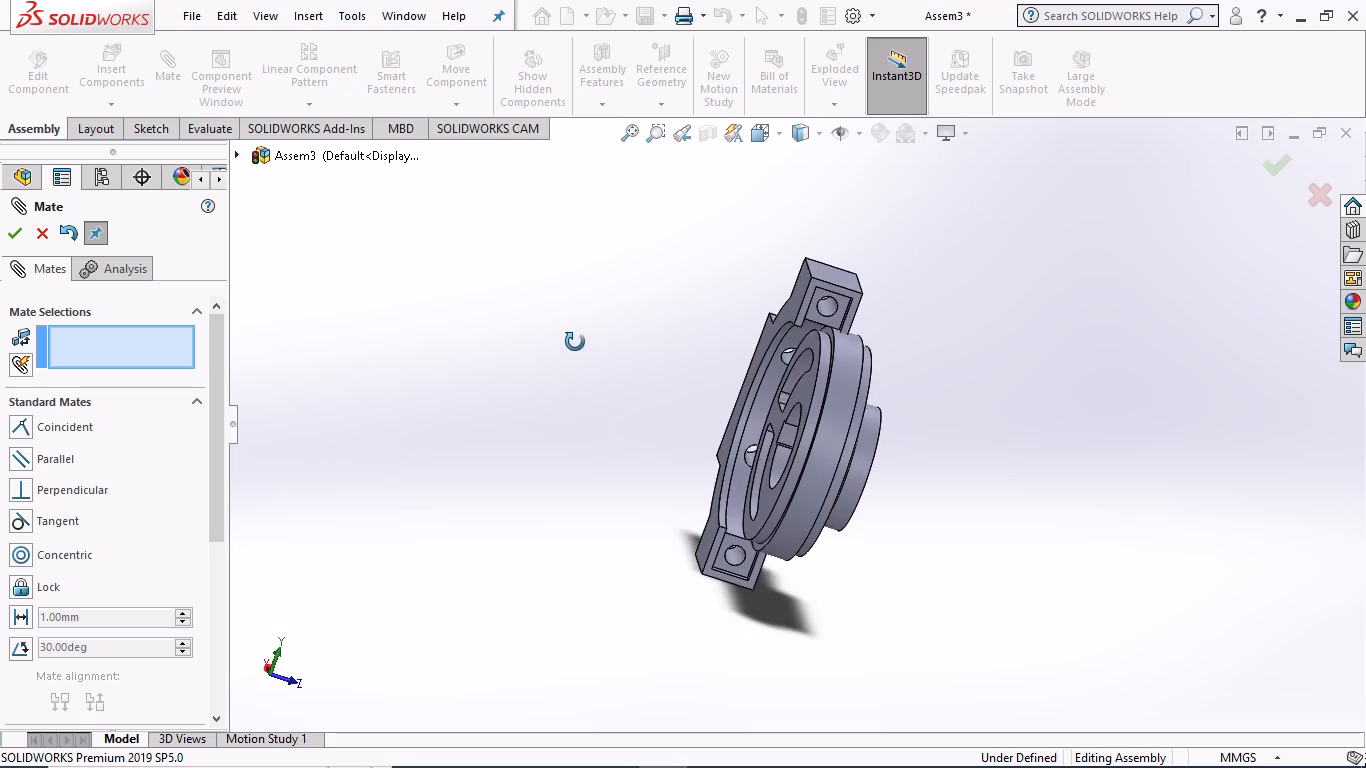
pyautogui.moveTo(575, 342); pyautogui.dragTo(557, 310, button='middle')
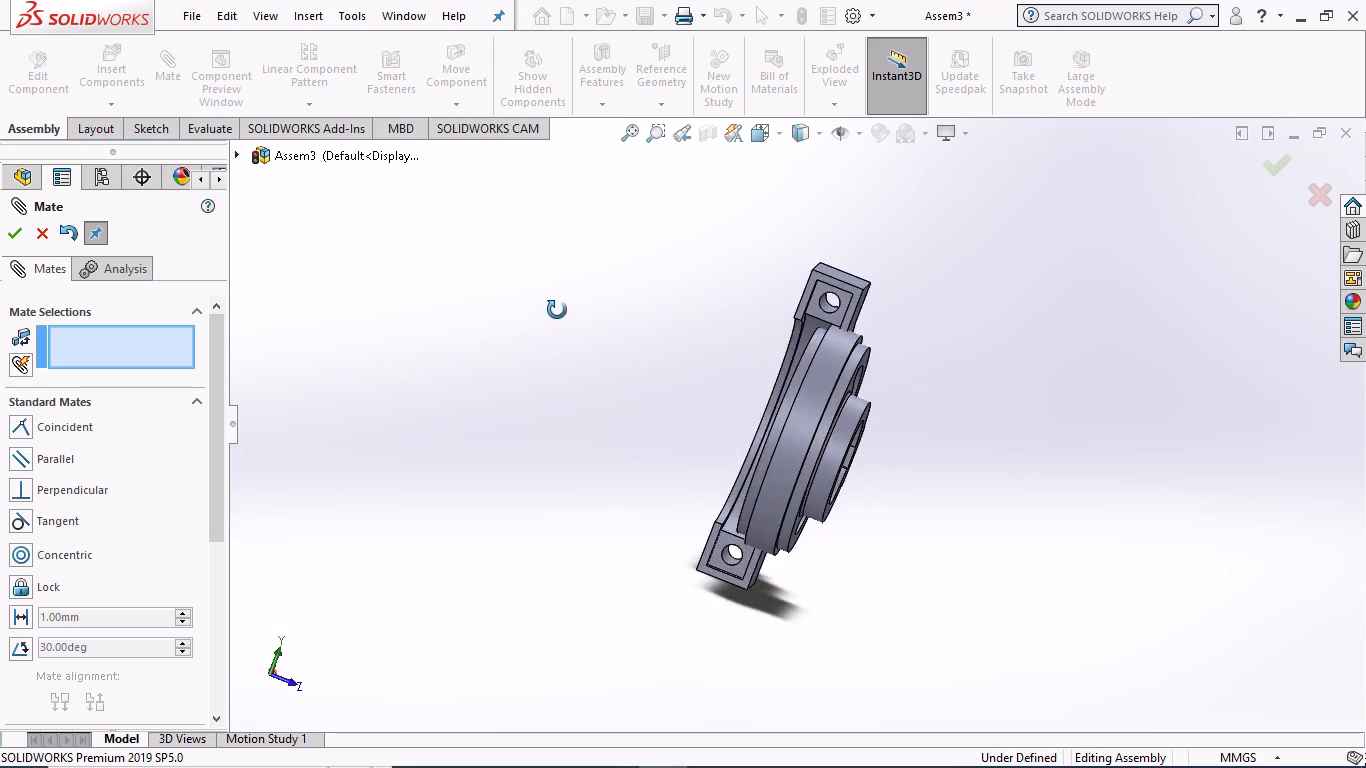
pyautogui.moveTo(557, 310); pyautogui.dragTo(587, 295, button='middle')
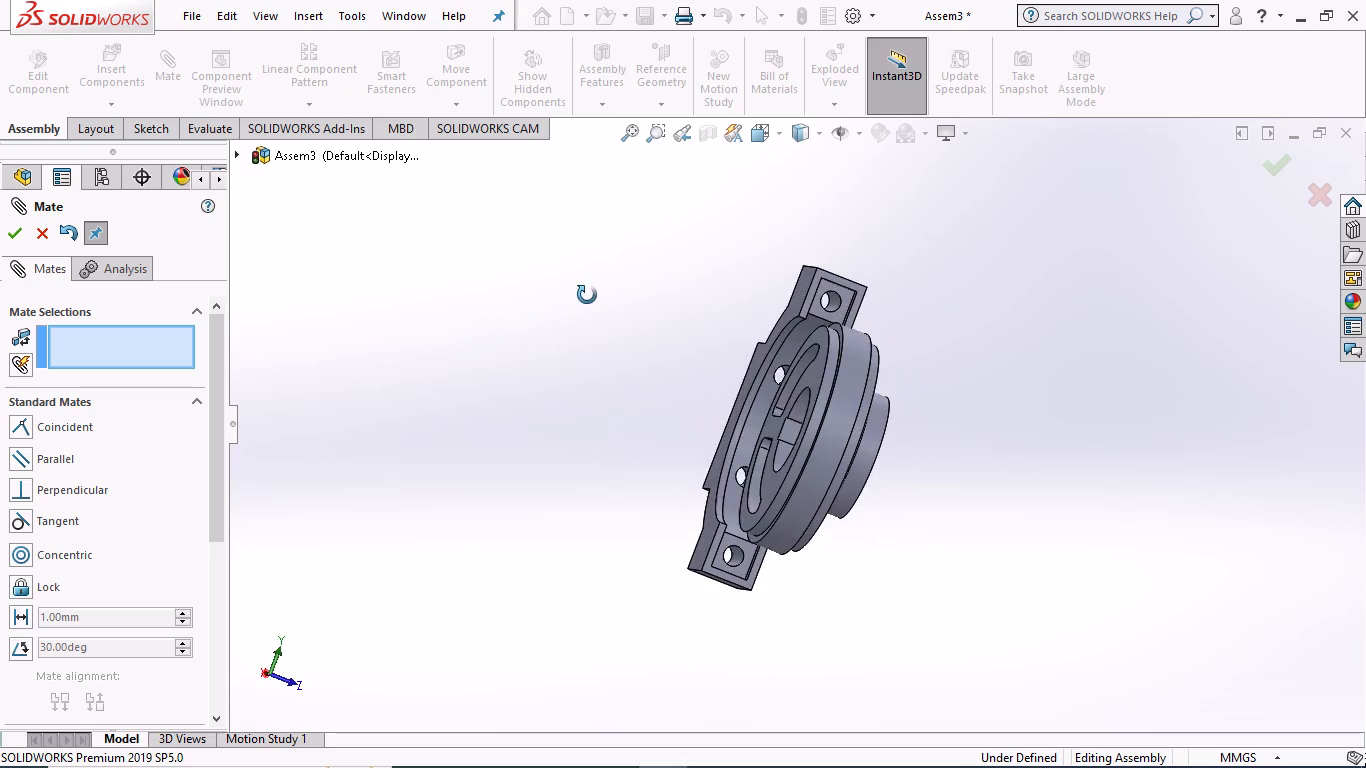
pyautogui.moveTo(587, 295); pyautogui.dragTo(553, 337, button='middle')
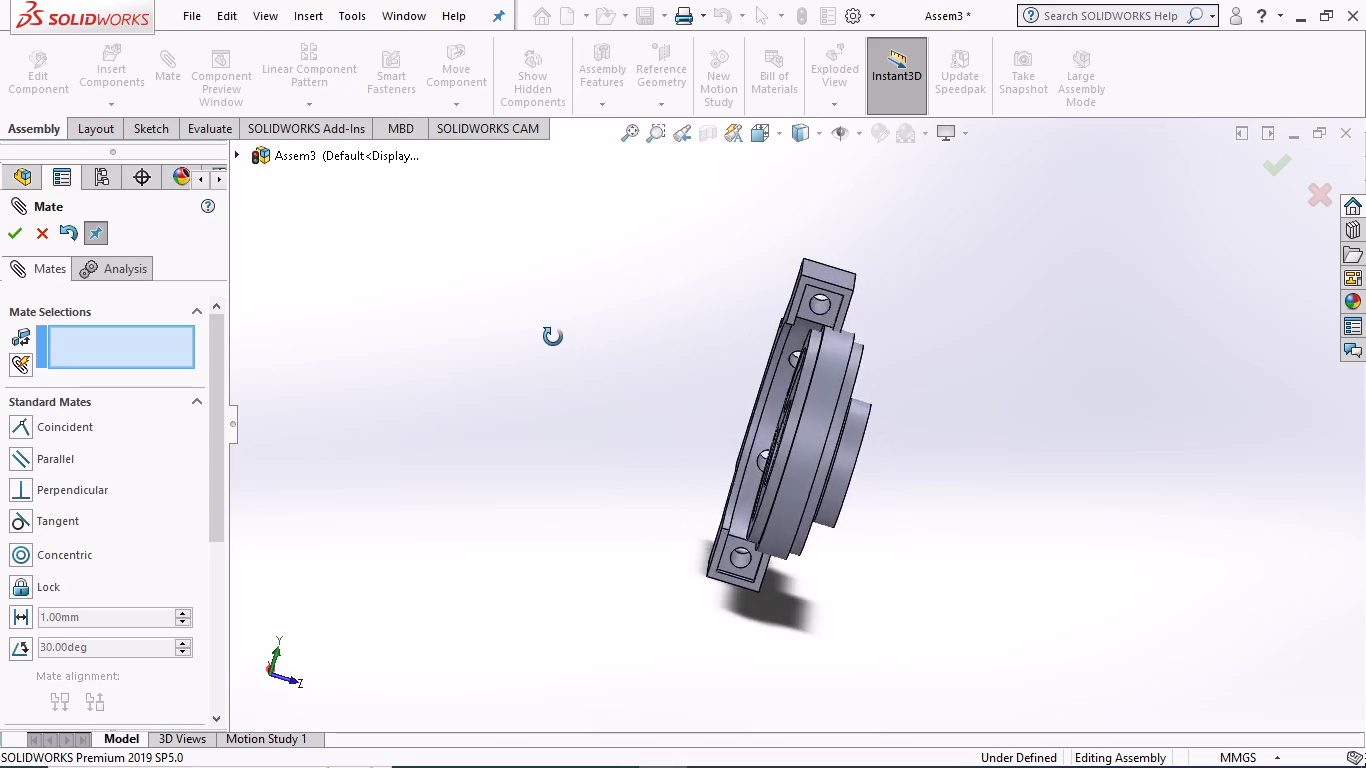
pyautogui.moveTo(553, 337); pyautogui.dragTo(541, 279, button='middle')
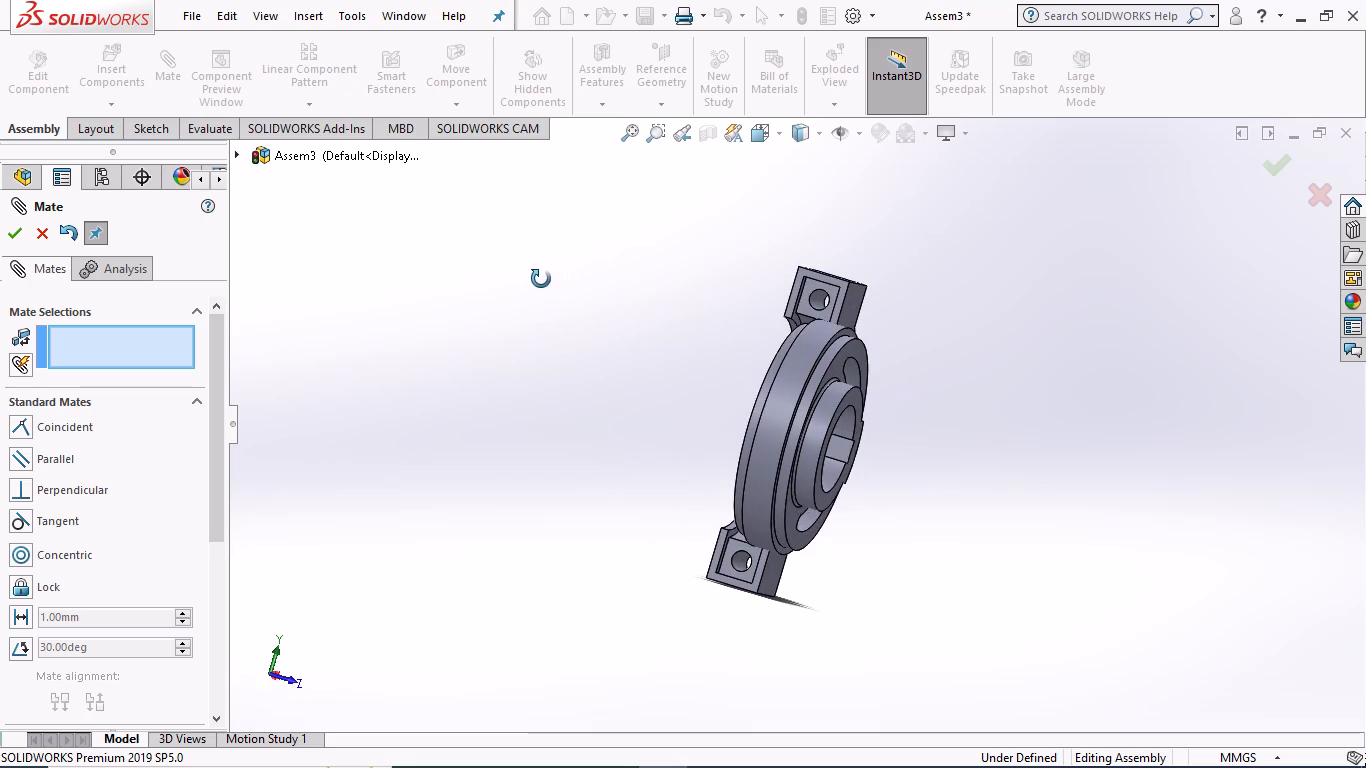
pyautogui.moveTo(541, 279); pyautogui.dragTo(586, 279, button='middle')
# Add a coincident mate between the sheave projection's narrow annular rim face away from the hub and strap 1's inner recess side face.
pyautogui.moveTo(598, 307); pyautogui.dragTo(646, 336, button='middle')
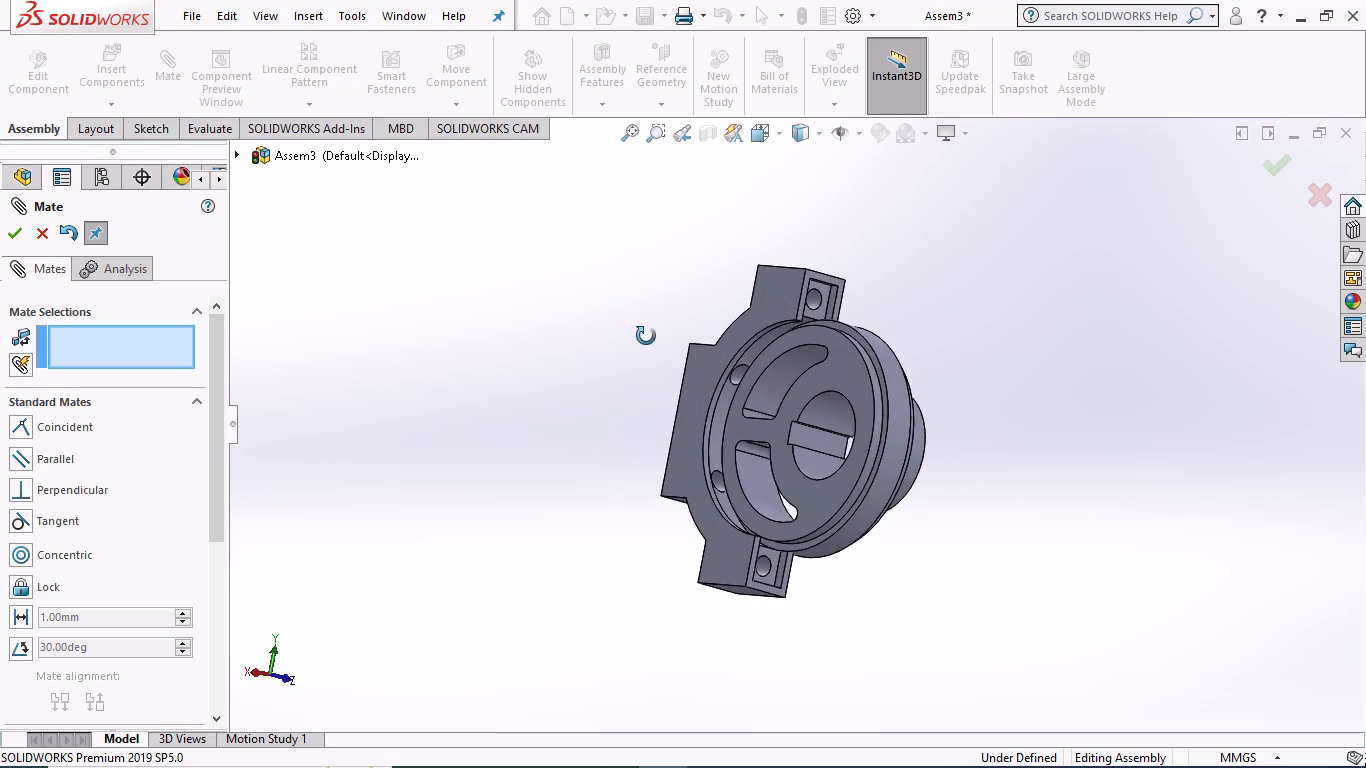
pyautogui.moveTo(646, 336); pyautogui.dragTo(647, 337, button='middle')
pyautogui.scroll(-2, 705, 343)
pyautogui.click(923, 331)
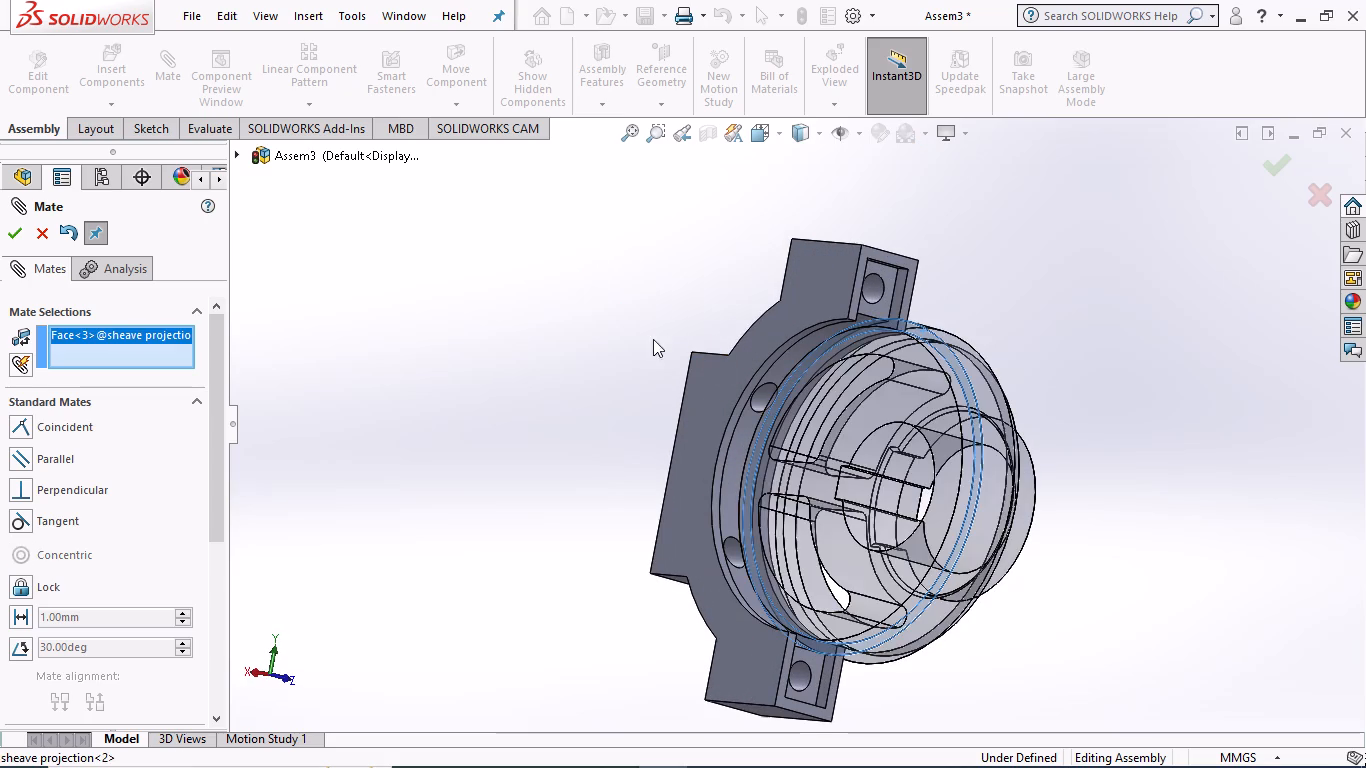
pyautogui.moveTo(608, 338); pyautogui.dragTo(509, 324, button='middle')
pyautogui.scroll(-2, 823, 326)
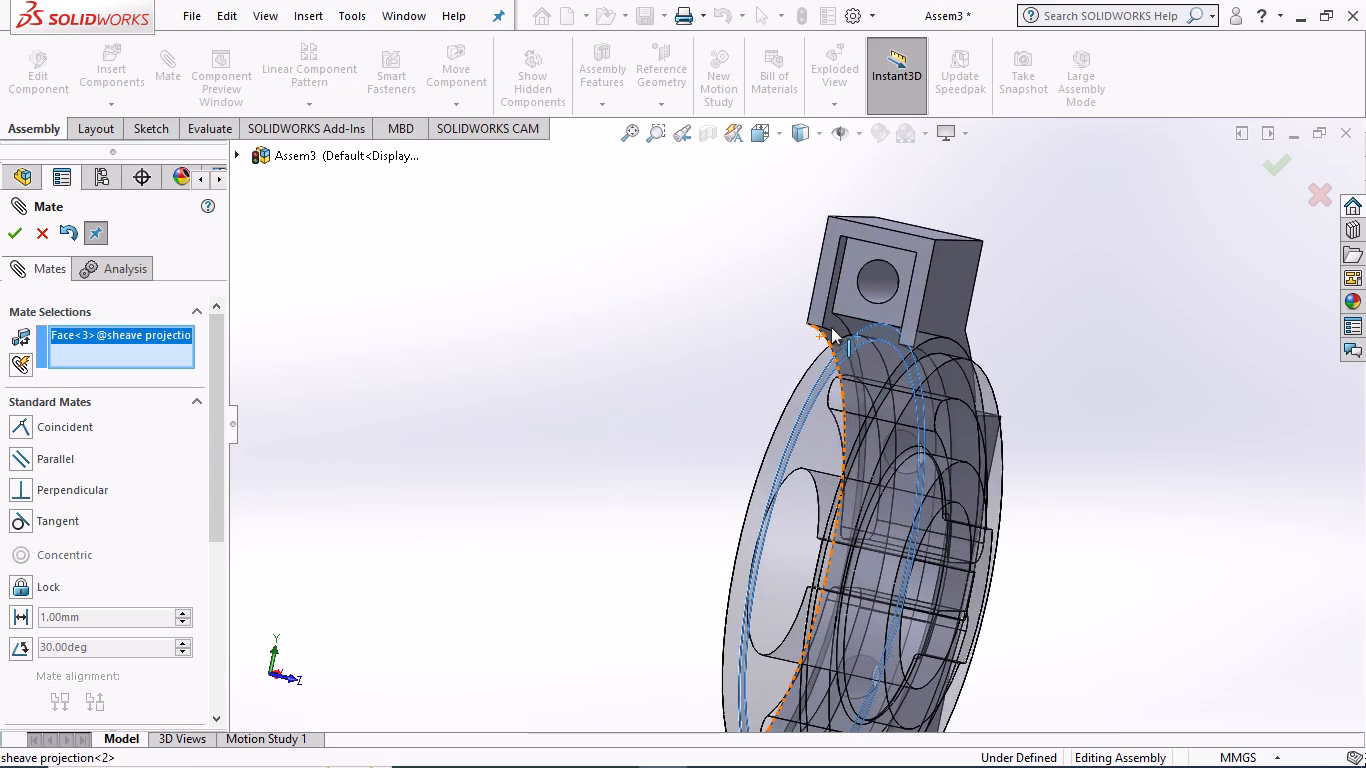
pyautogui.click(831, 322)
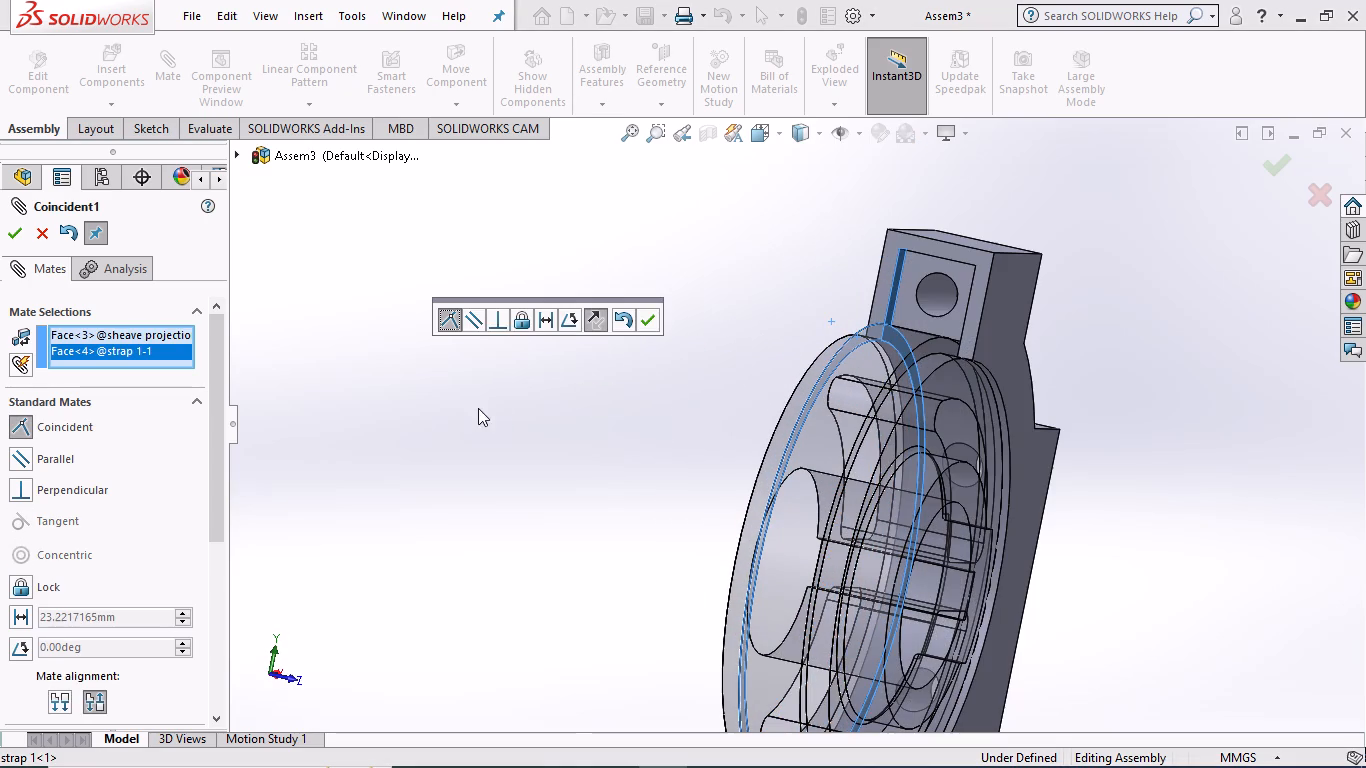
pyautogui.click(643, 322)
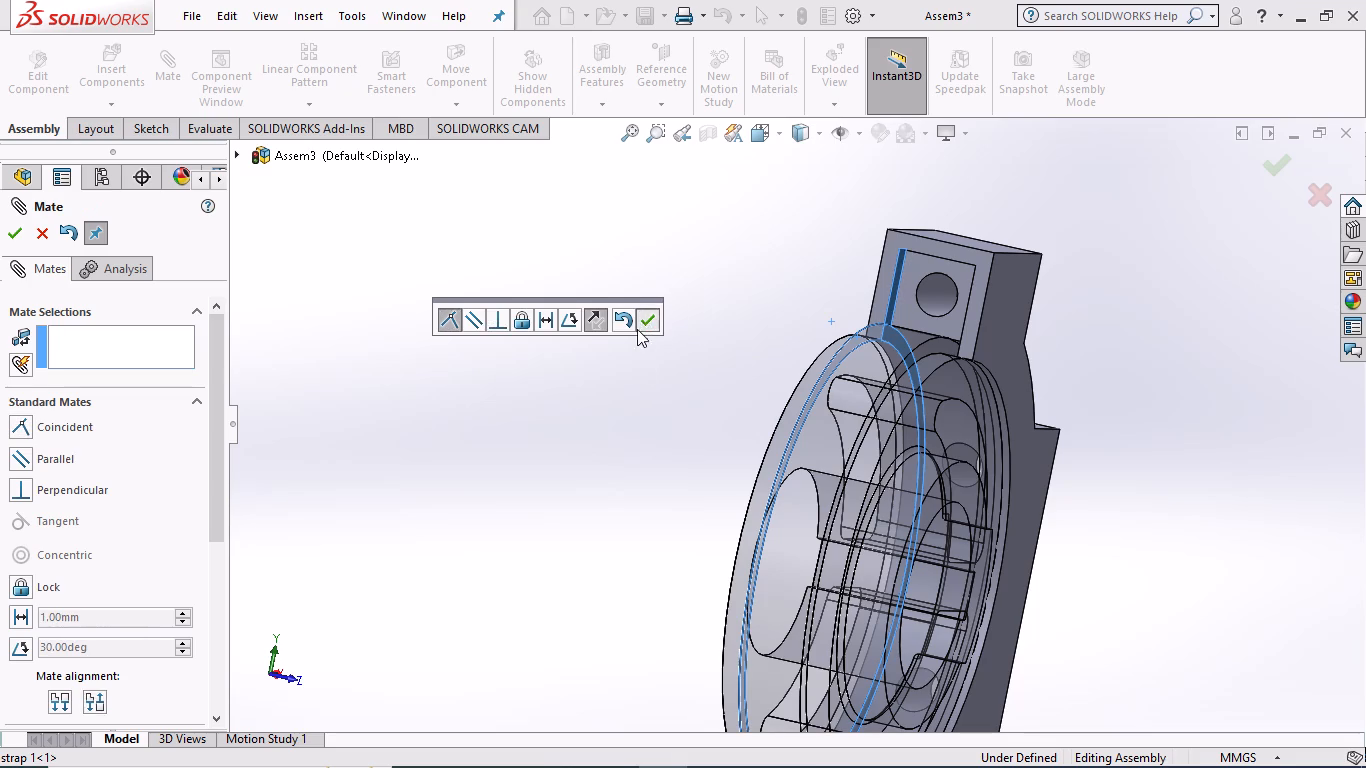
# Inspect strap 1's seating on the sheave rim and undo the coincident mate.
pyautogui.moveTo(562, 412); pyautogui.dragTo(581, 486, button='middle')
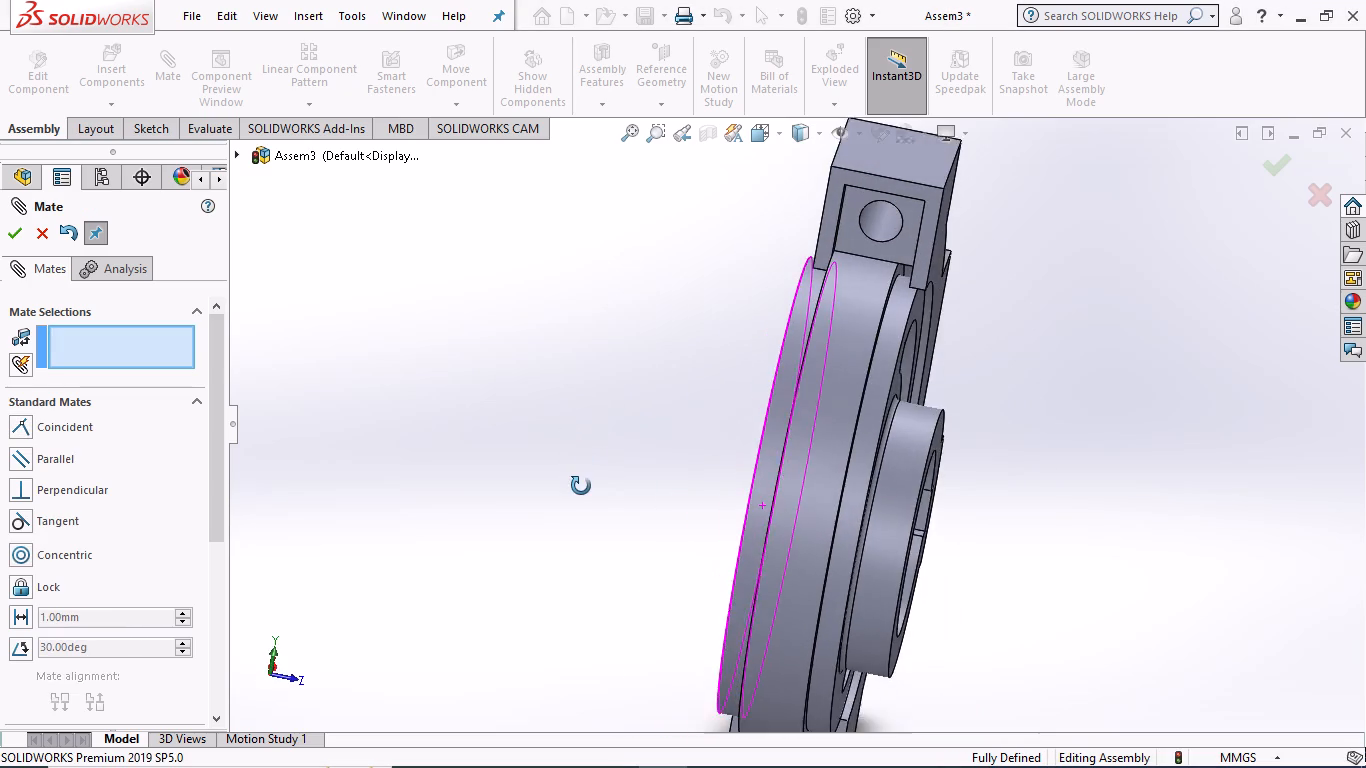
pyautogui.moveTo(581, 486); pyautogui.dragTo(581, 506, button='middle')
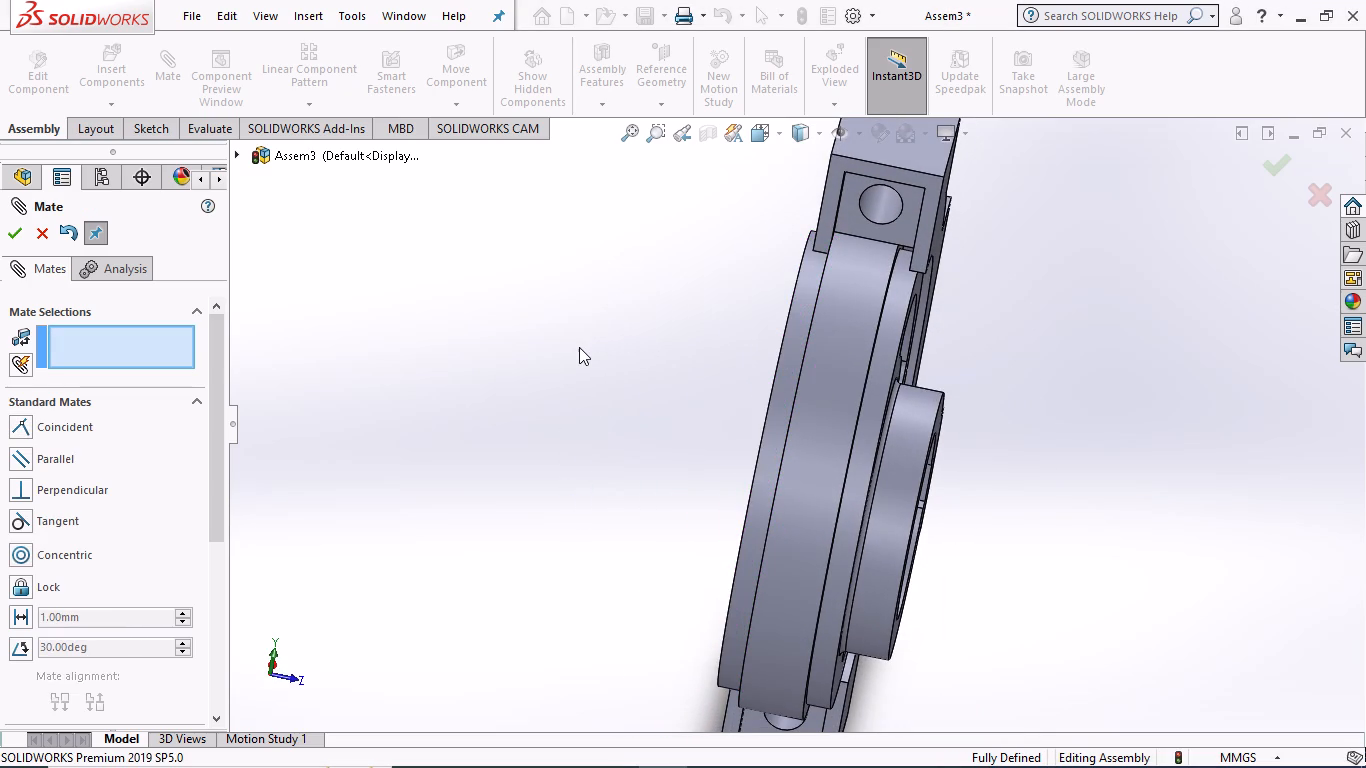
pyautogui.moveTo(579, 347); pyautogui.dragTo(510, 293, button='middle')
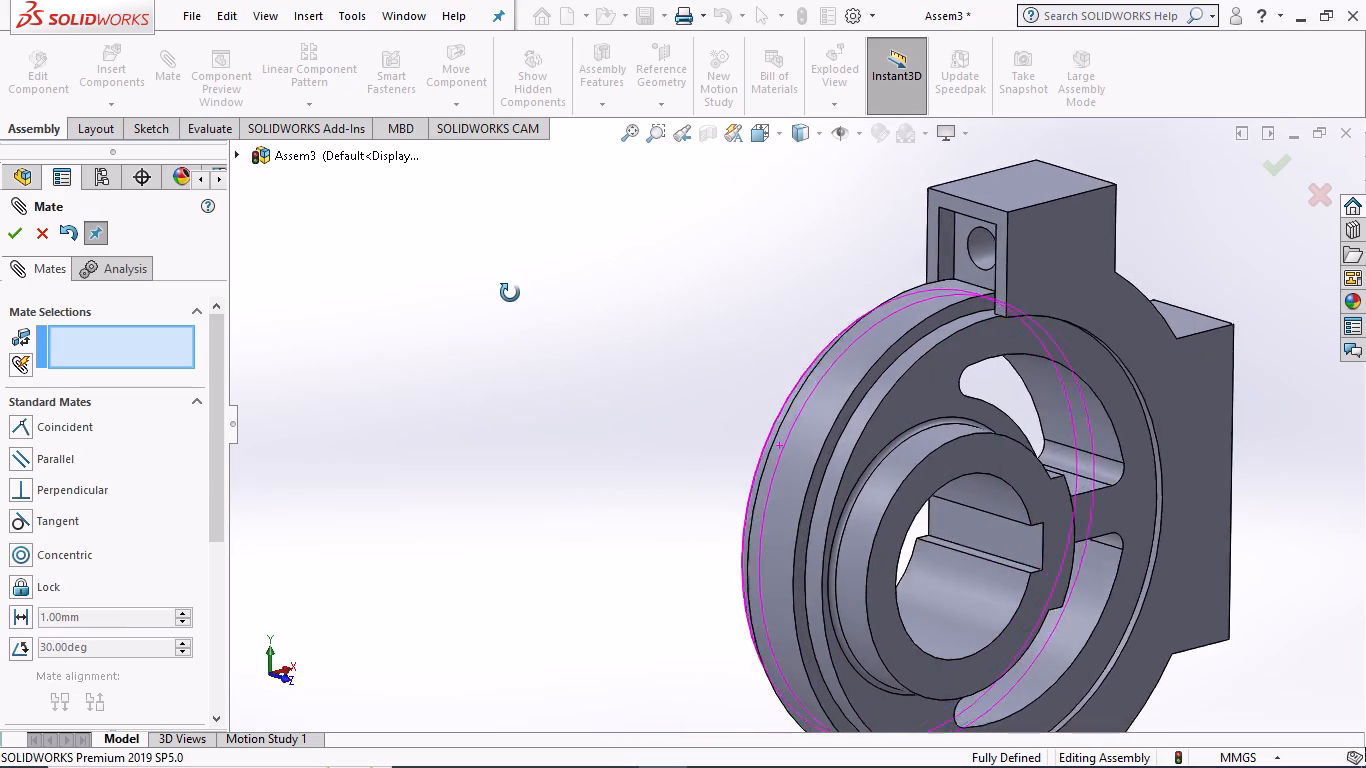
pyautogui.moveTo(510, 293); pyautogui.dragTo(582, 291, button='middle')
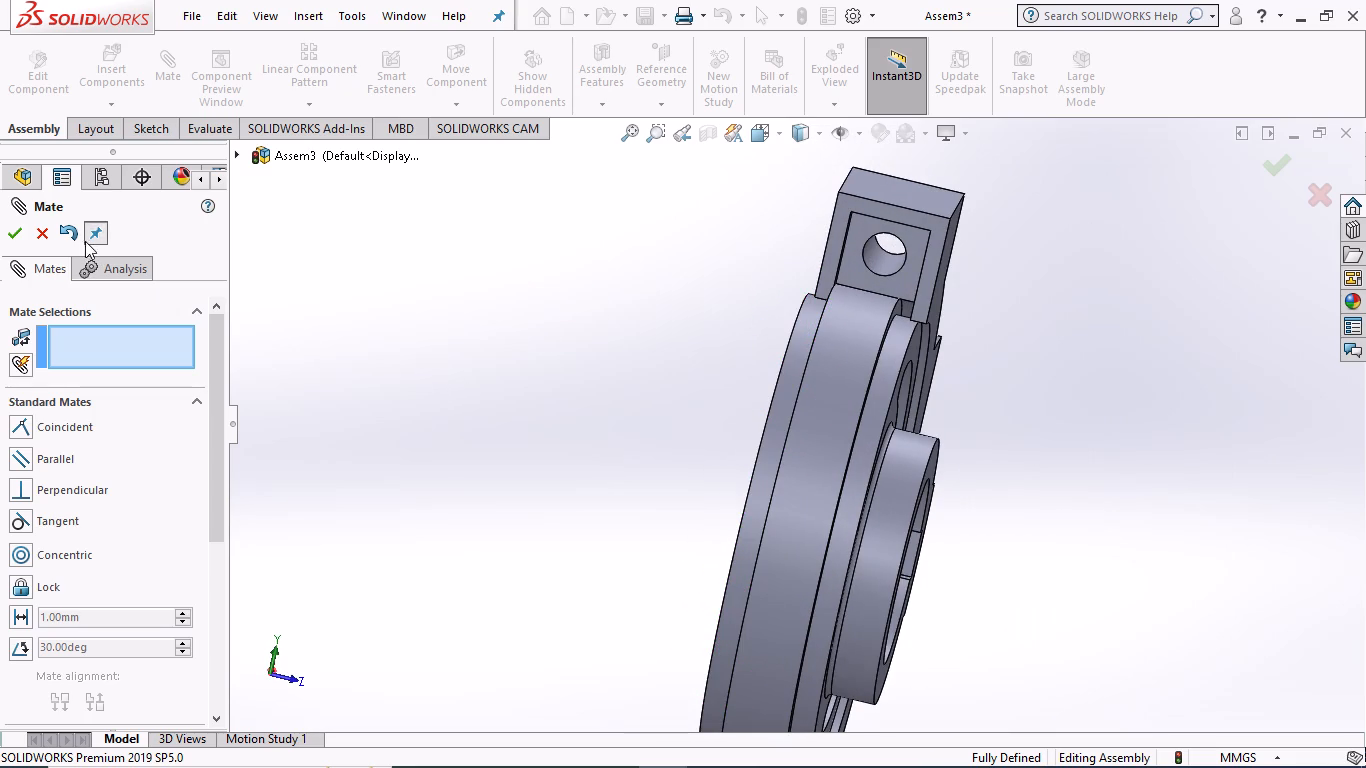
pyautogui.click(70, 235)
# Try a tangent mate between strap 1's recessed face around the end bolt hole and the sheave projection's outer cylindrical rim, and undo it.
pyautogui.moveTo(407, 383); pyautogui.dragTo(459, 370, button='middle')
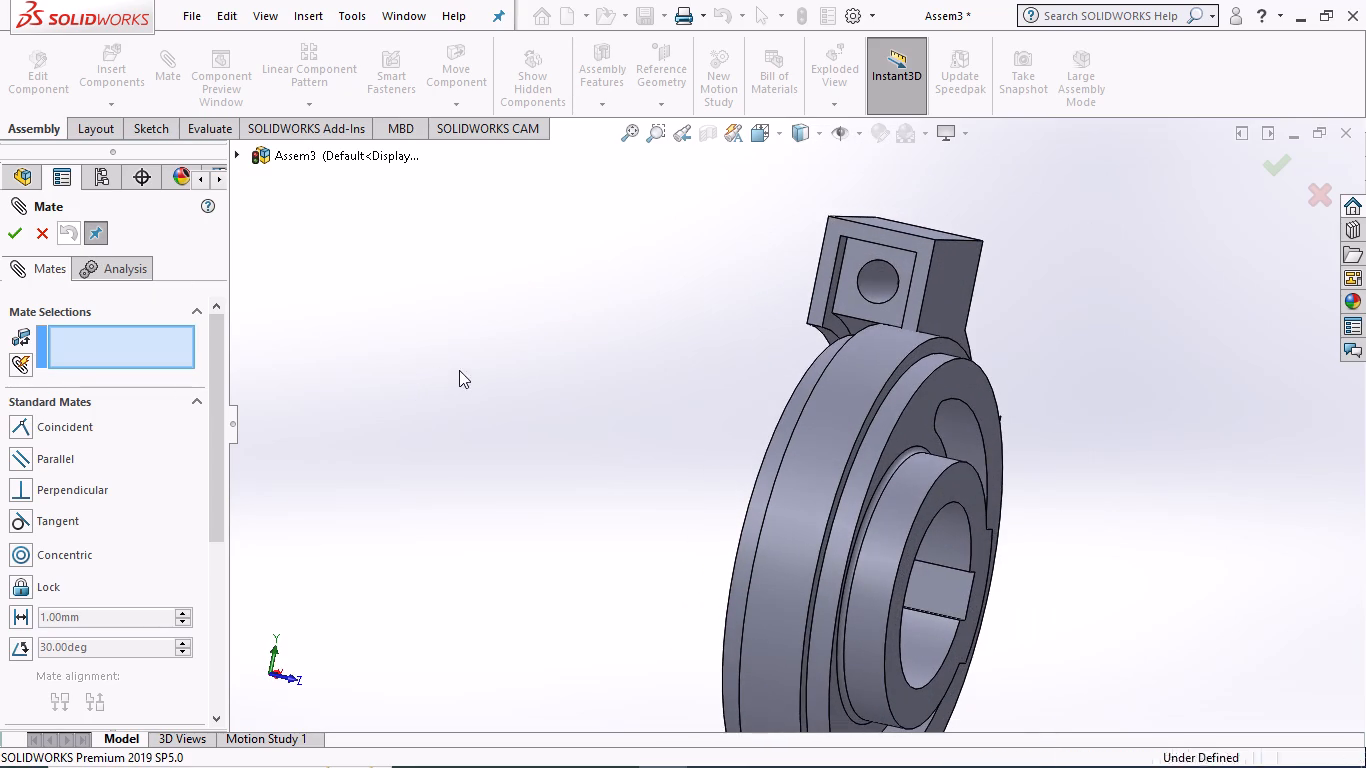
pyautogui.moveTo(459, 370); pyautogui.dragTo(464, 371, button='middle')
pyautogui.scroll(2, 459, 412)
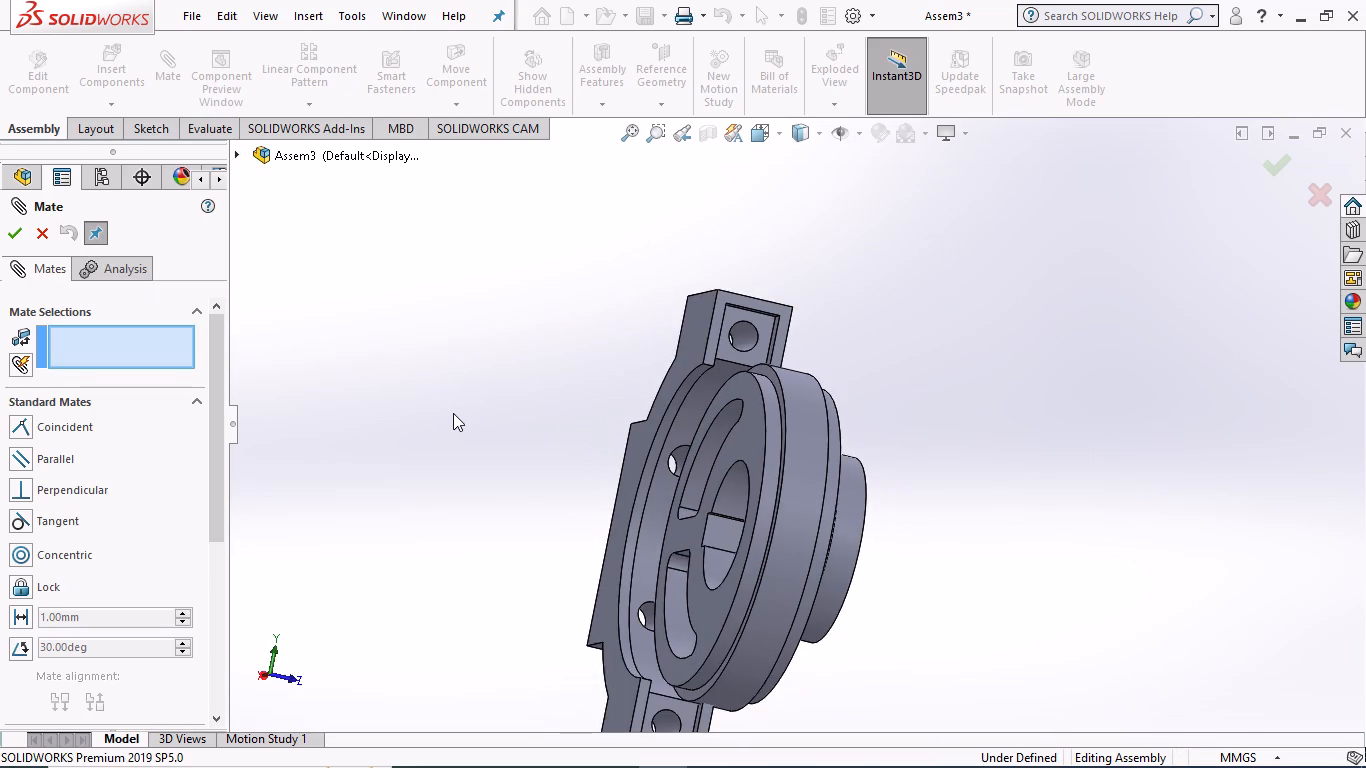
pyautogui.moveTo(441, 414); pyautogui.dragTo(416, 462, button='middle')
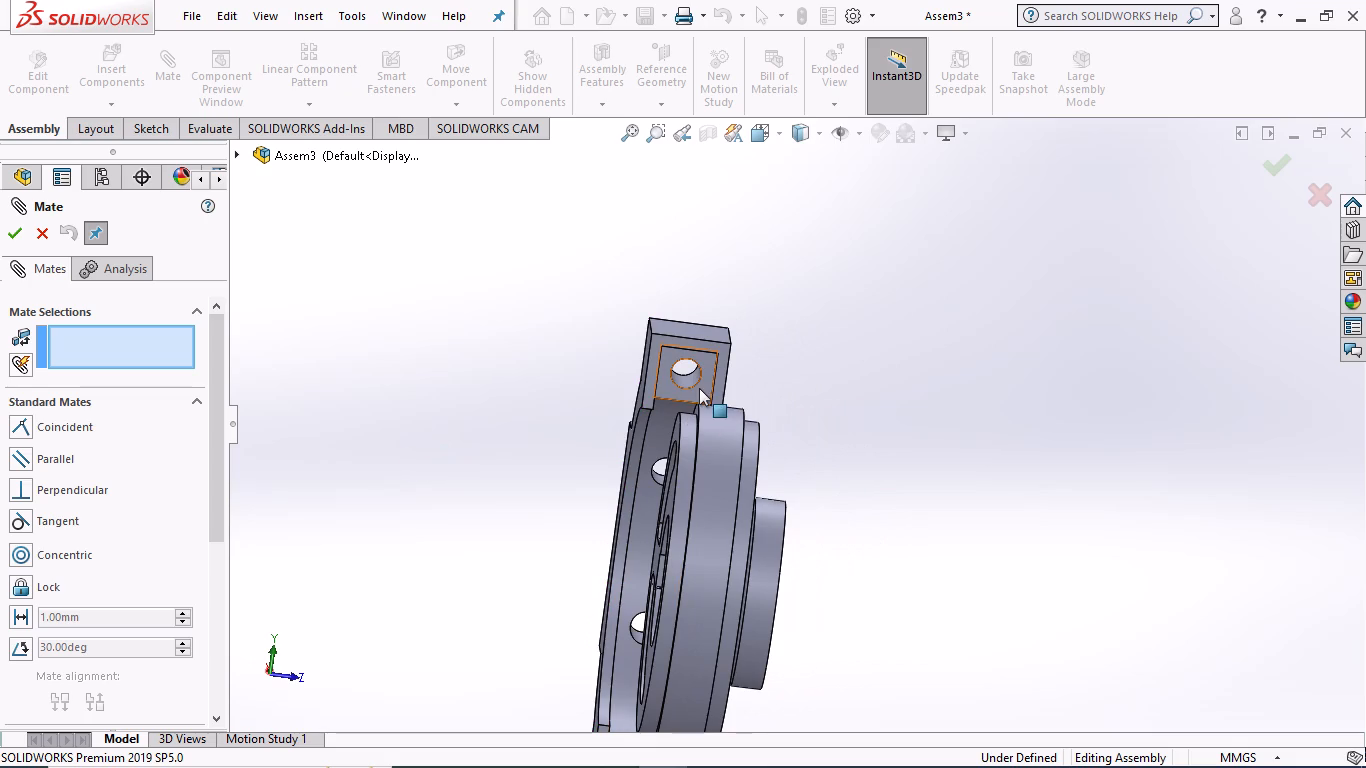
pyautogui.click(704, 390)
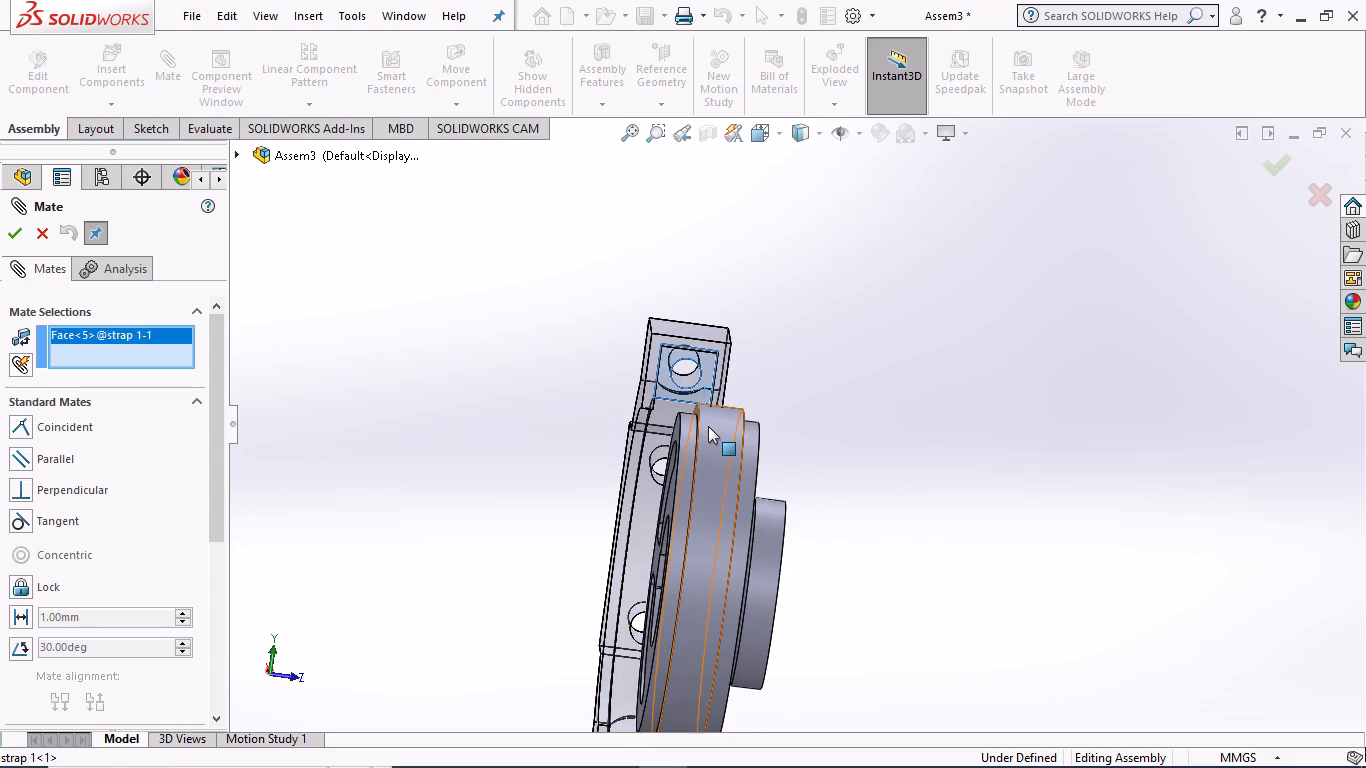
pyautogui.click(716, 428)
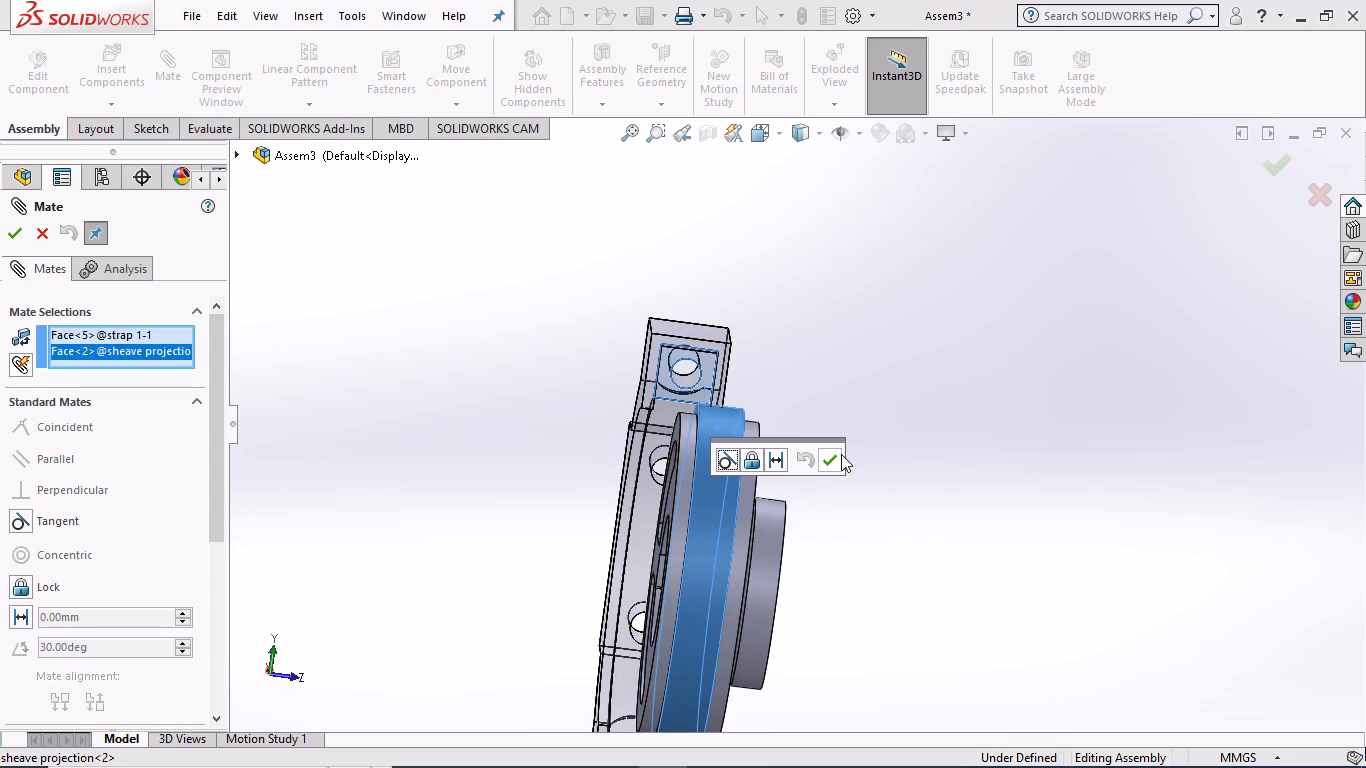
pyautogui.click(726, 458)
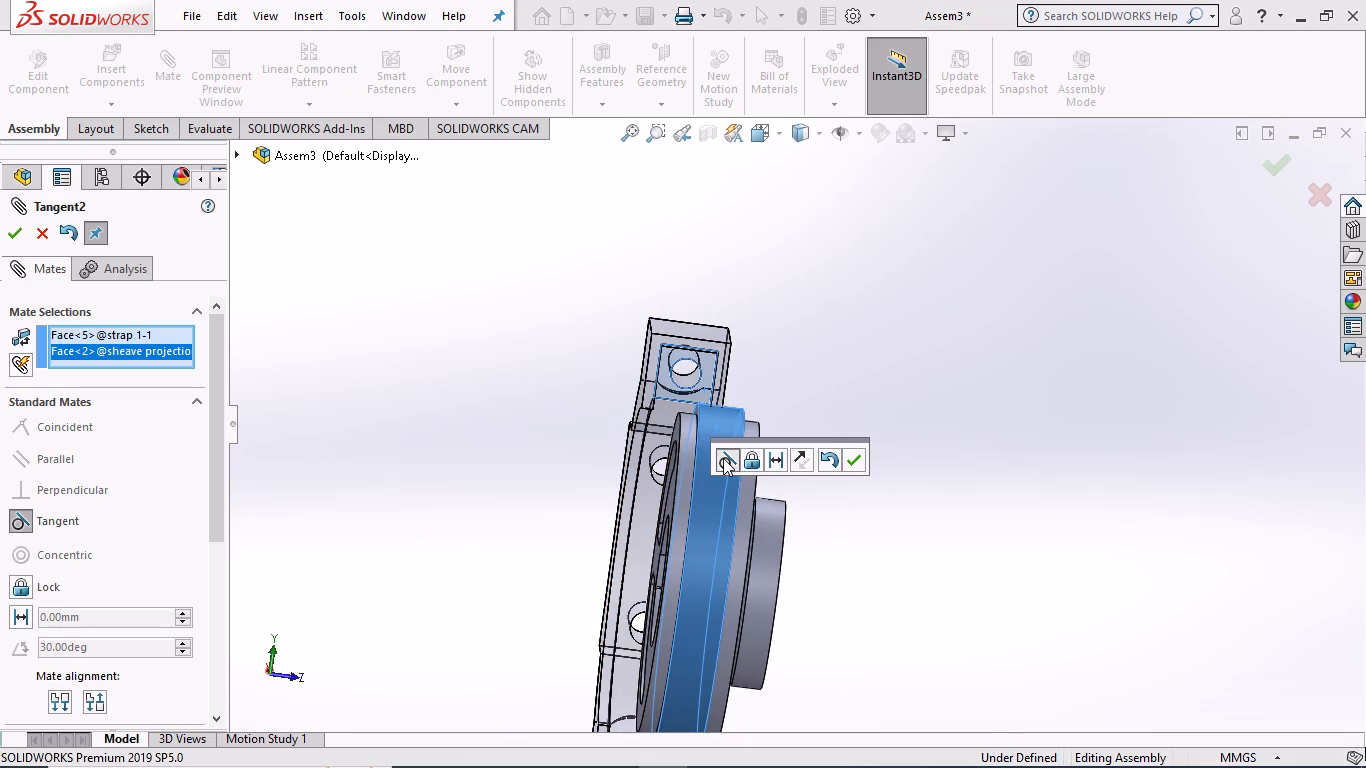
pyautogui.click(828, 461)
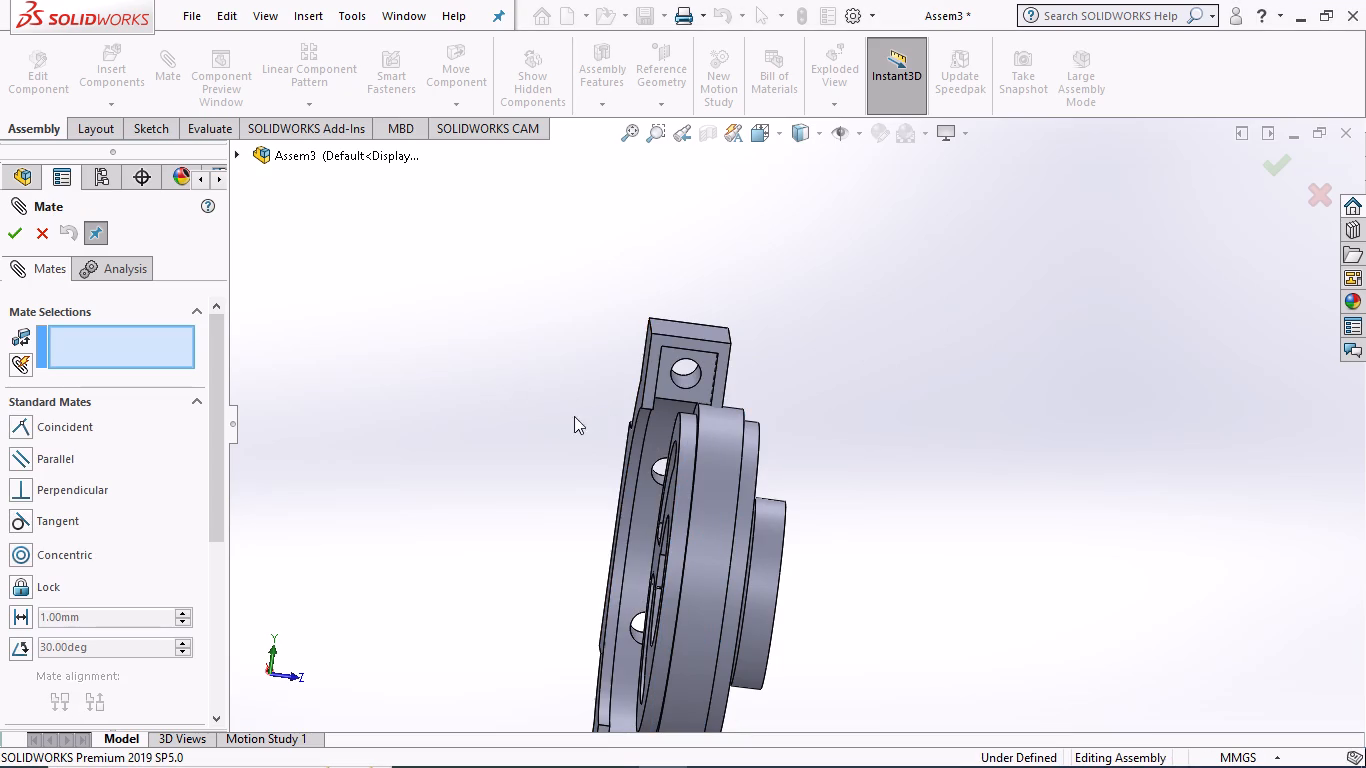
# Add a coincident mate between strap 1's flat hub-side face and the sheave projection's annular rim face on the hub side.
pyautogui.moveTo(493, 421); pyautogui.dragTo(419, 407, button='middle')
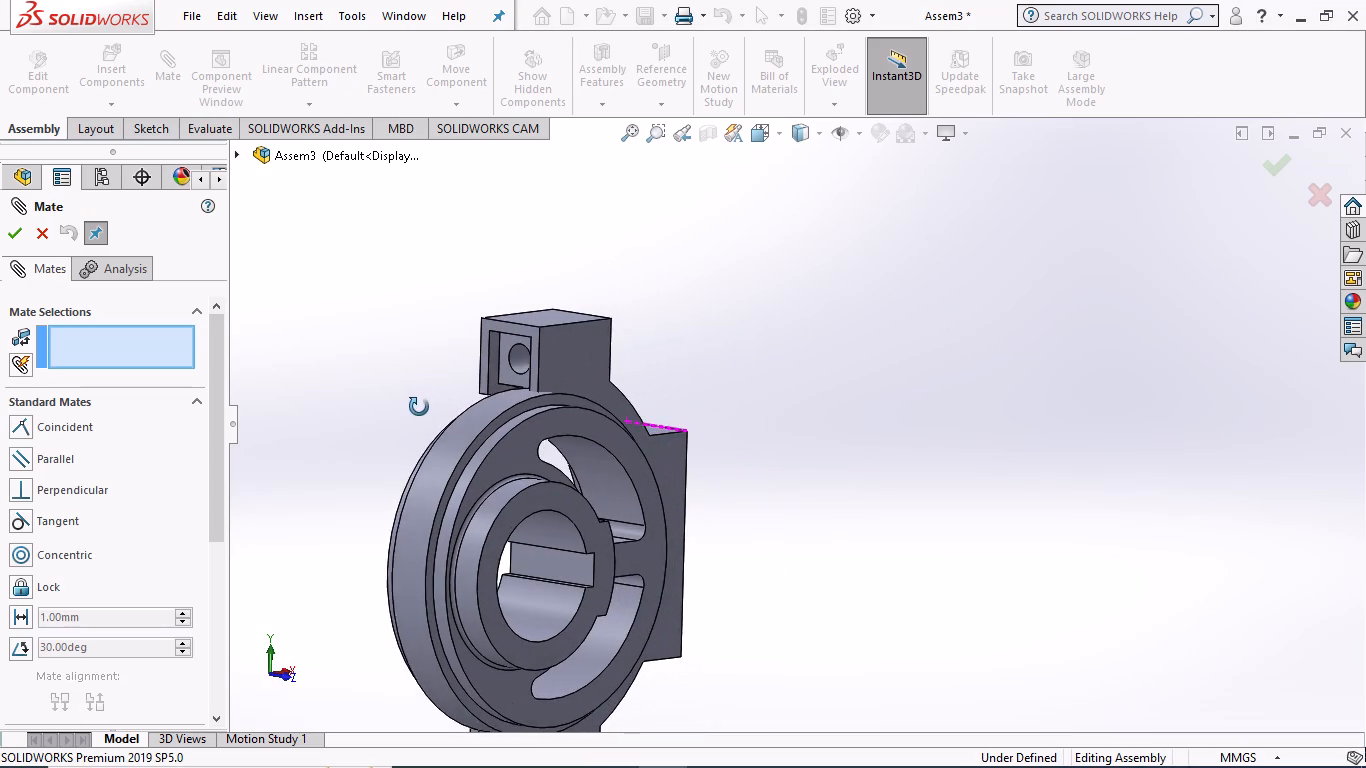
pyautogui.click(576, 356)
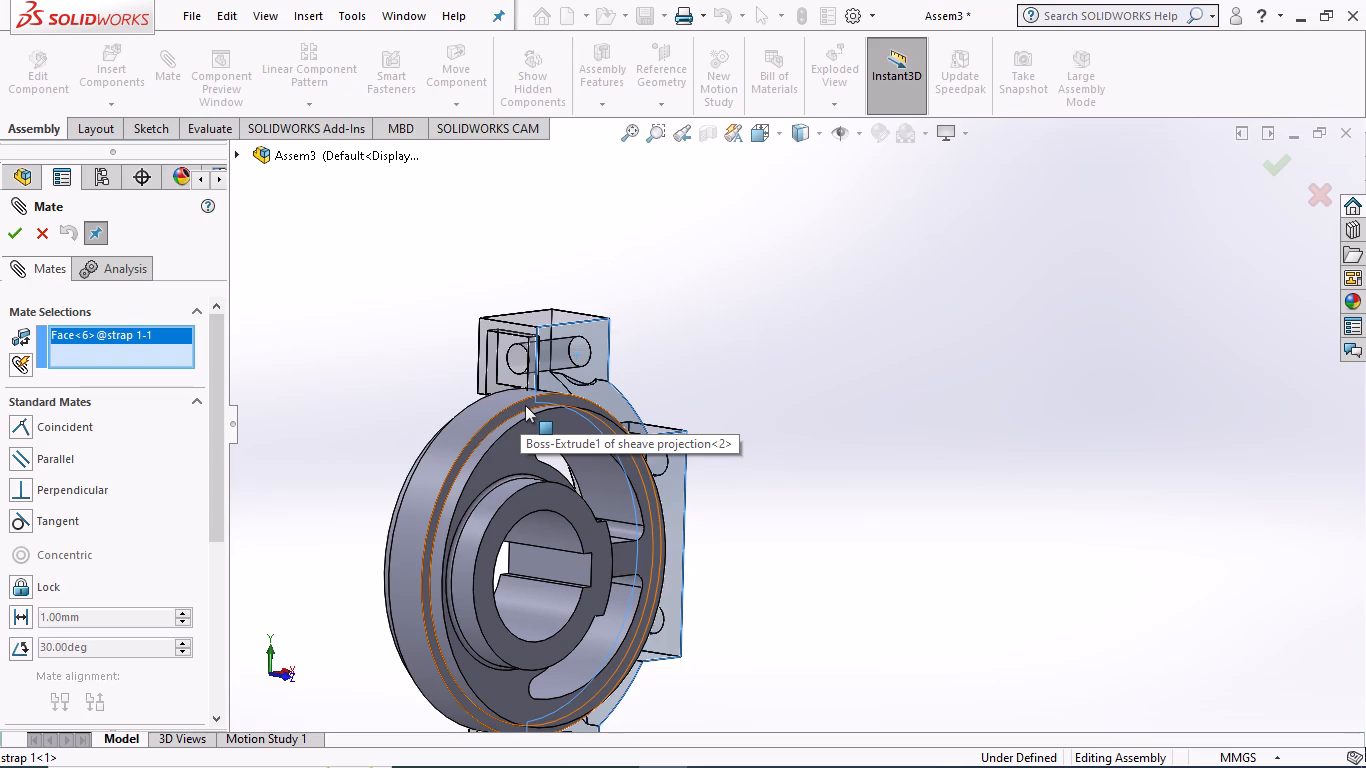
pyautogui.click(525, 404)
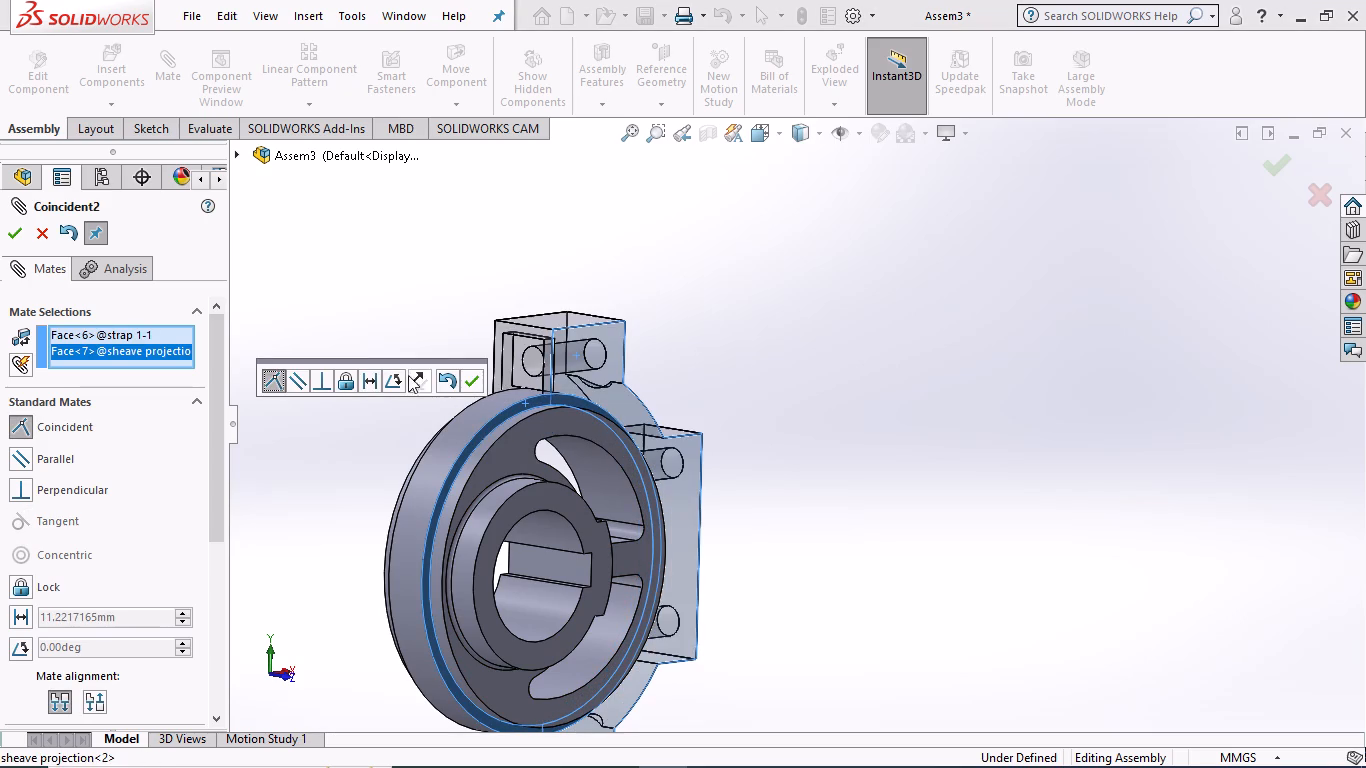
pyautogui.click(466, 373)
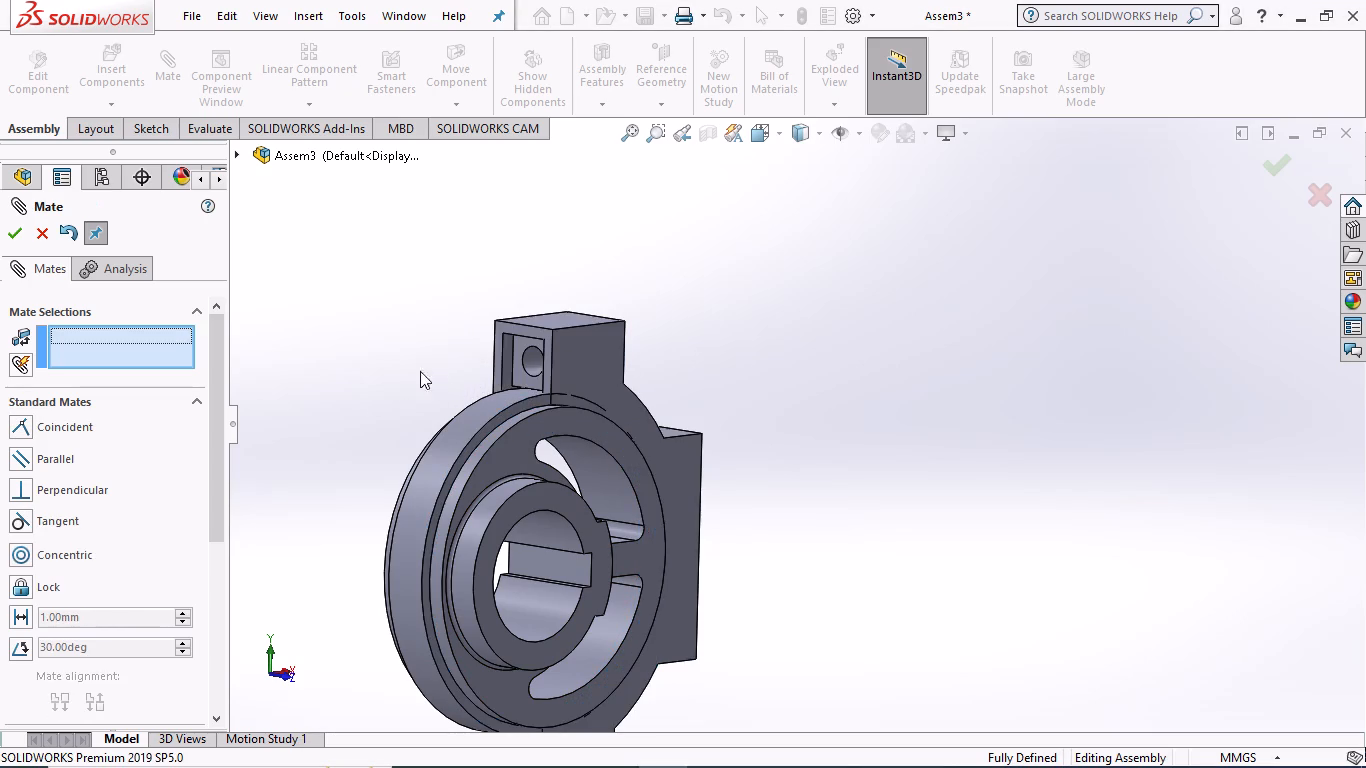
pyautogui.moveTo(410, 369); pyautogui.dragTo(434, 388, button='middle')
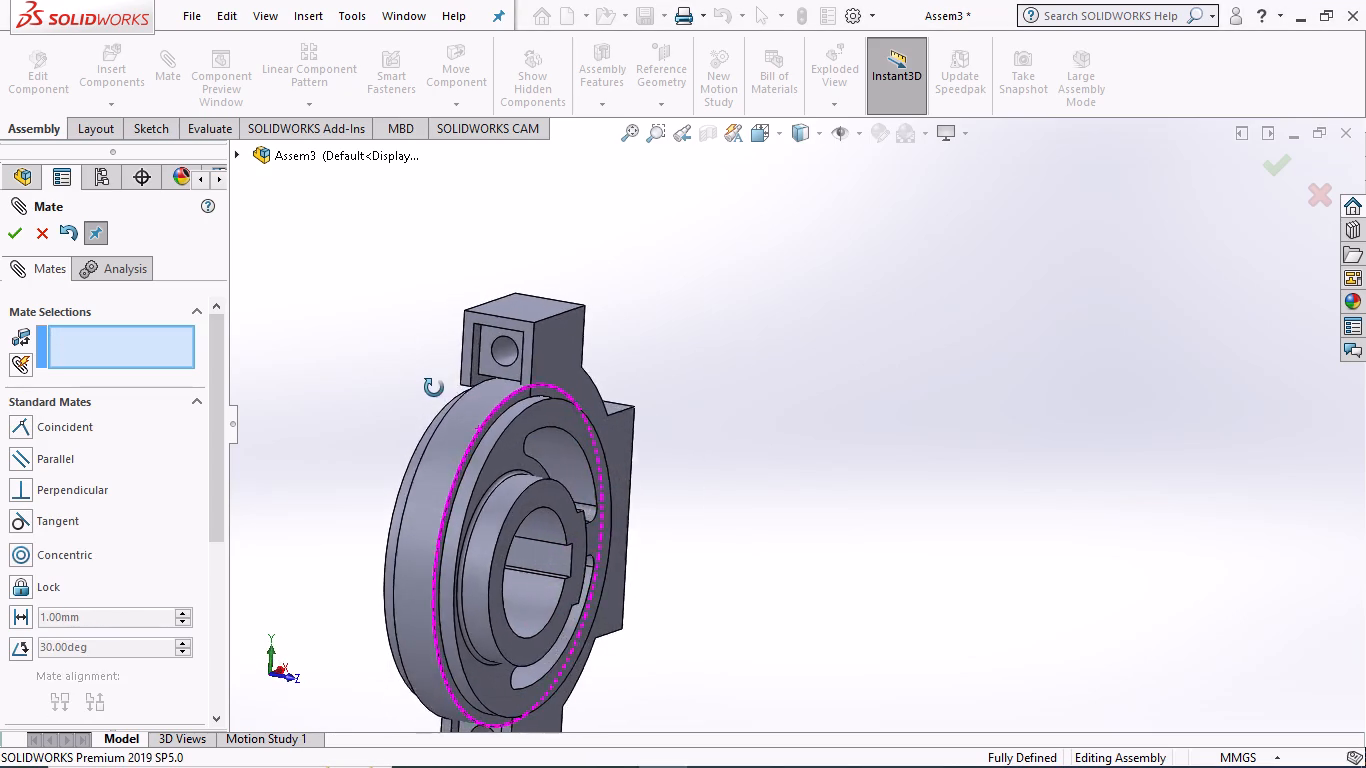
pyautogui.moveTo(434, 388); pyautogui.dragTo(489, 441, button='middle')
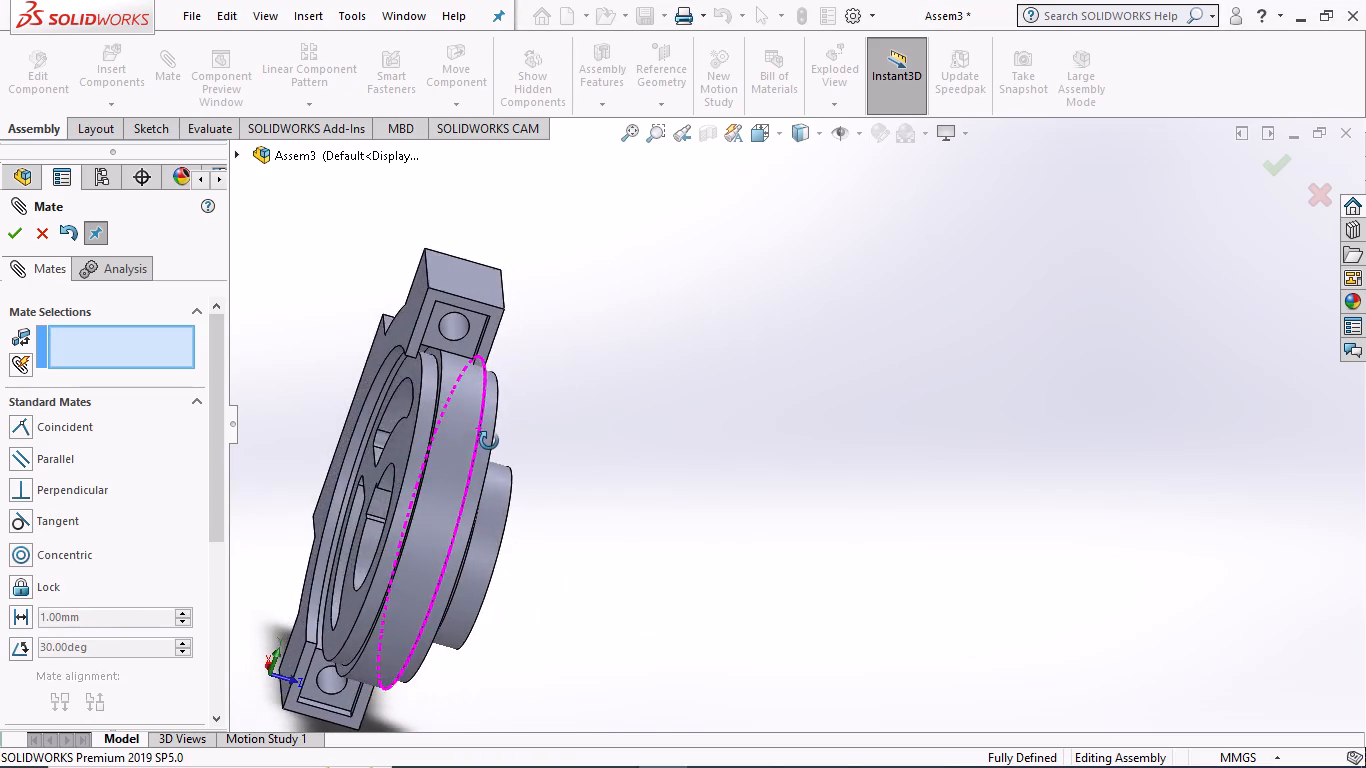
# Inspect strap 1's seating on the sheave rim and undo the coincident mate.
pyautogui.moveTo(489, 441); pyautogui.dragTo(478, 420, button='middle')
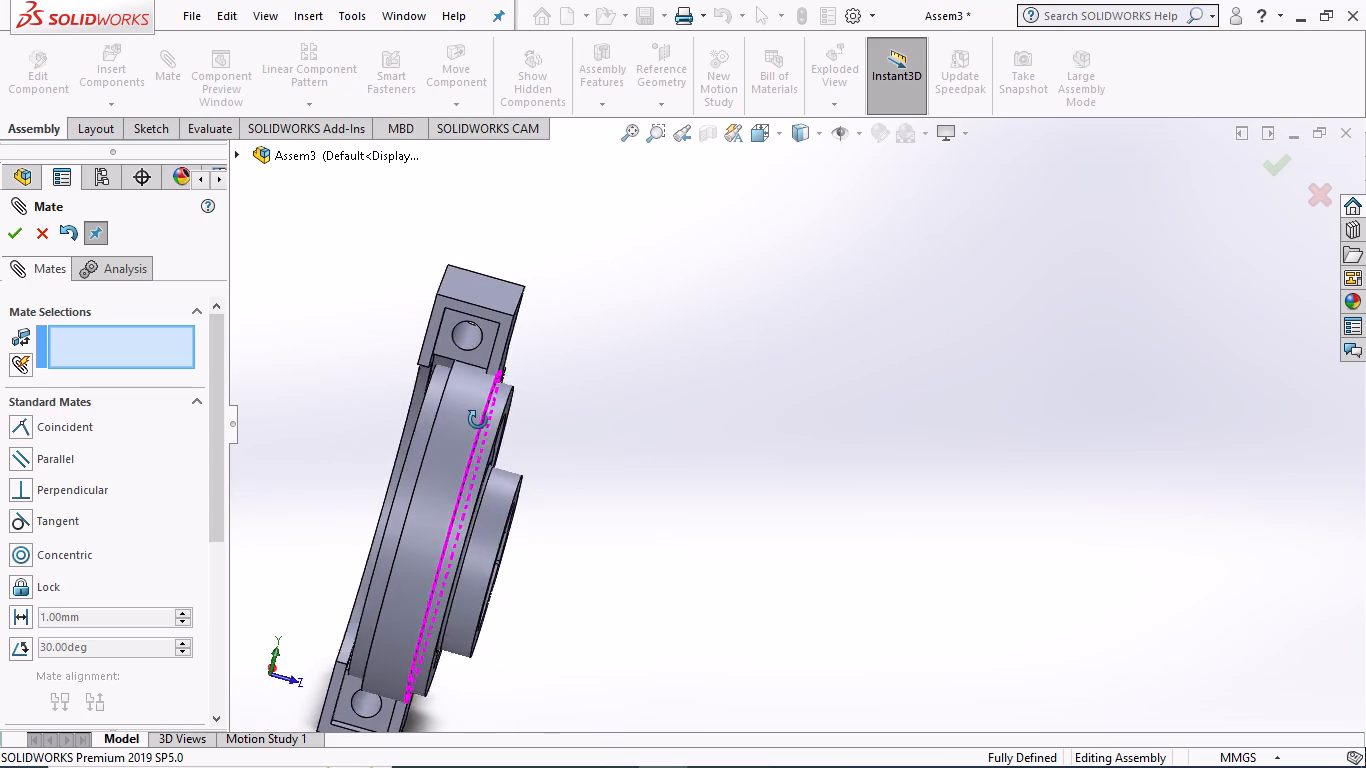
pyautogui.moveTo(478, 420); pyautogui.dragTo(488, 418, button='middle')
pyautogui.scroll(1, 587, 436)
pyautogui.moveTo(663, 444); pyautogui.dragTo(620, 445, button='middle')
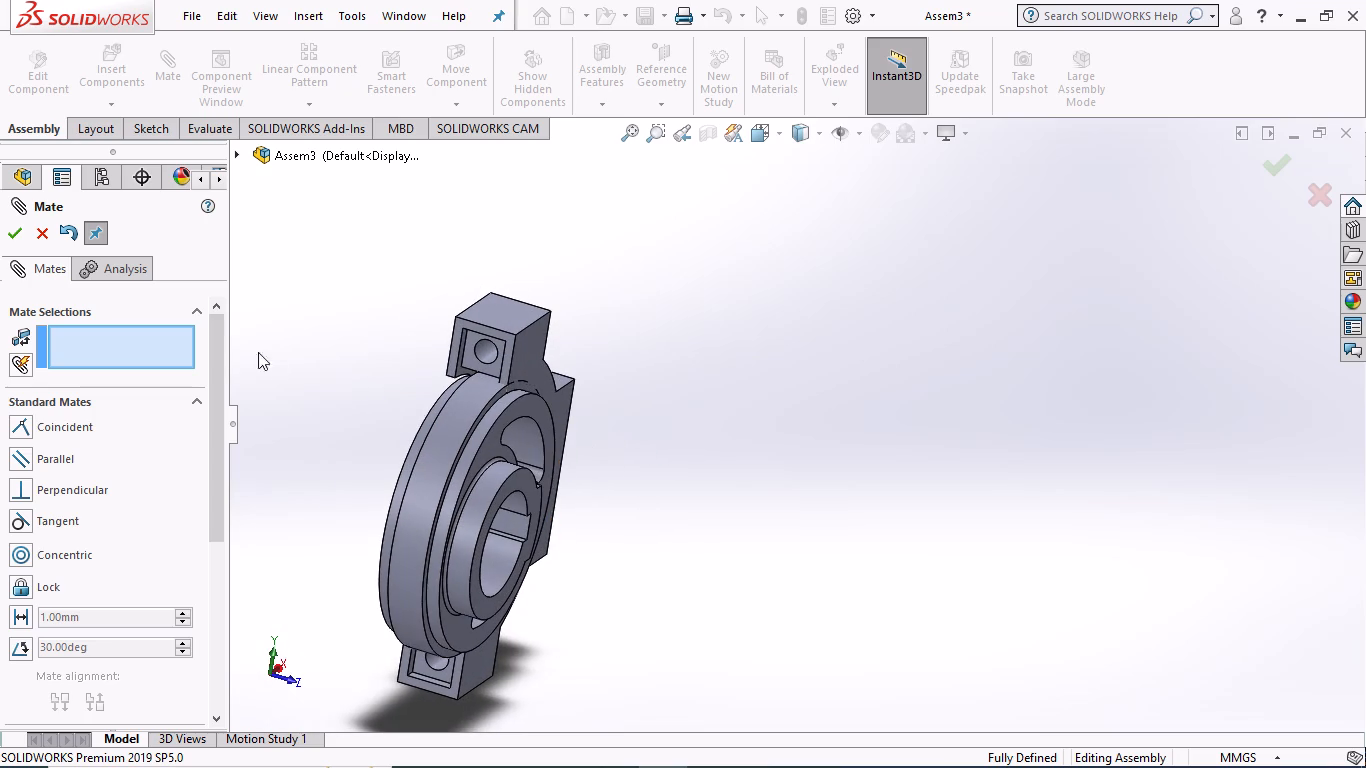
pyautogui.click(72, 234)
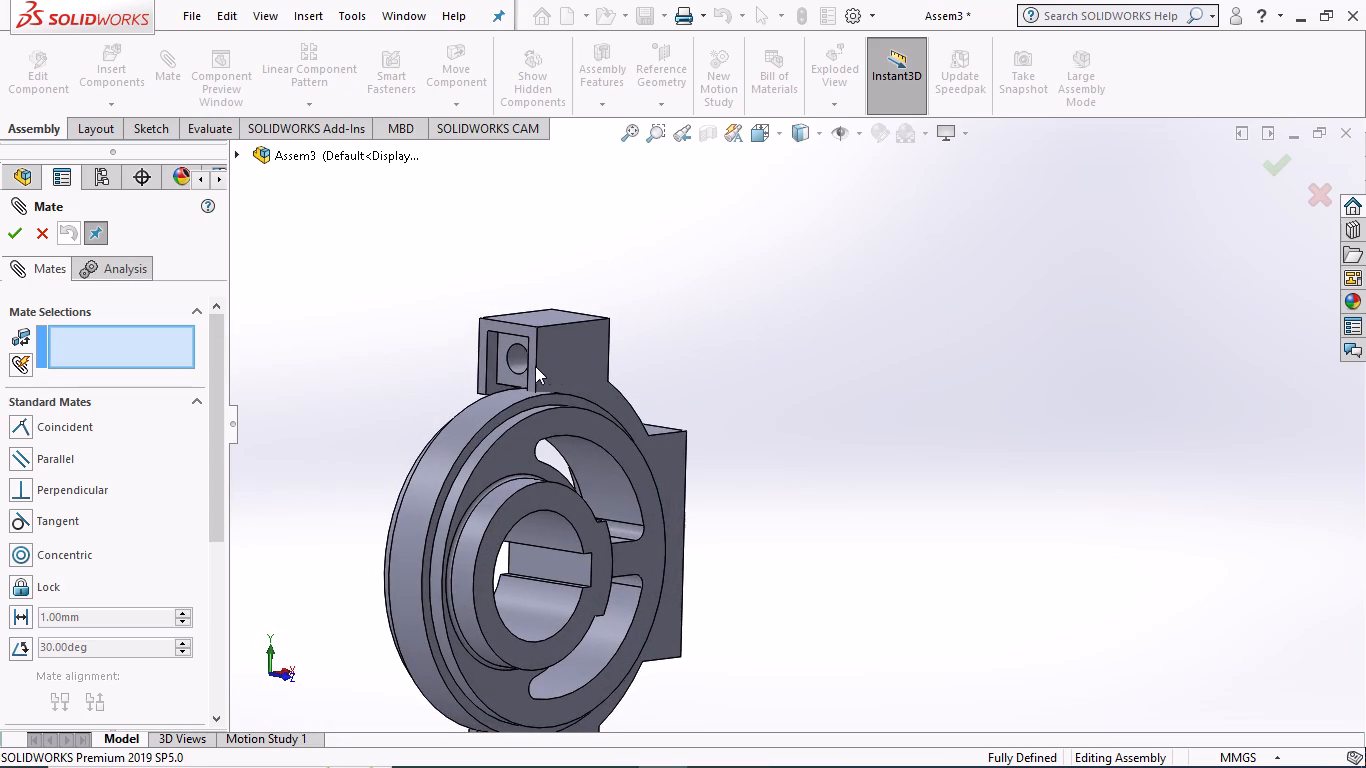
# Add a coincident mate between strap 1's flat hub-side face and the sheave projection's slotted web face on the hub side.
pyautogui.click(558, 366)
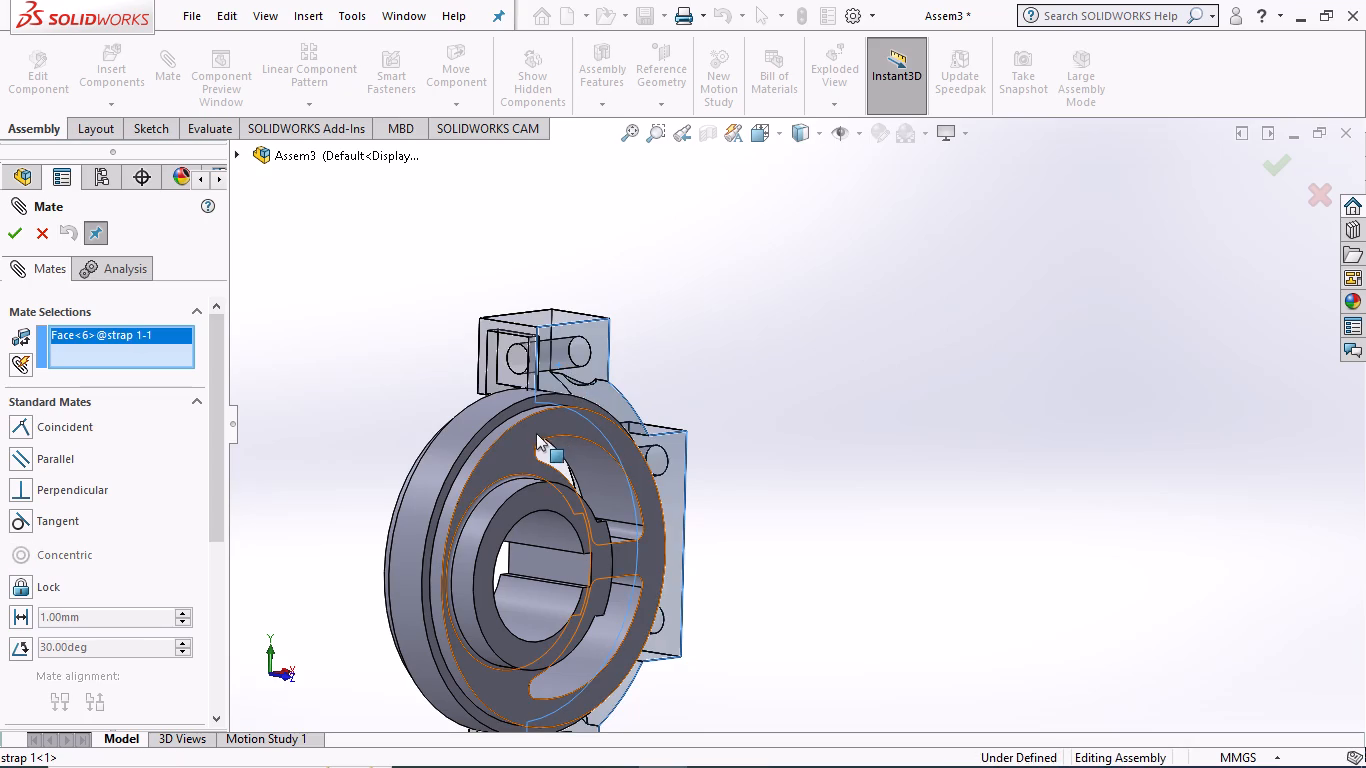
pyautogui.click(528, 430)
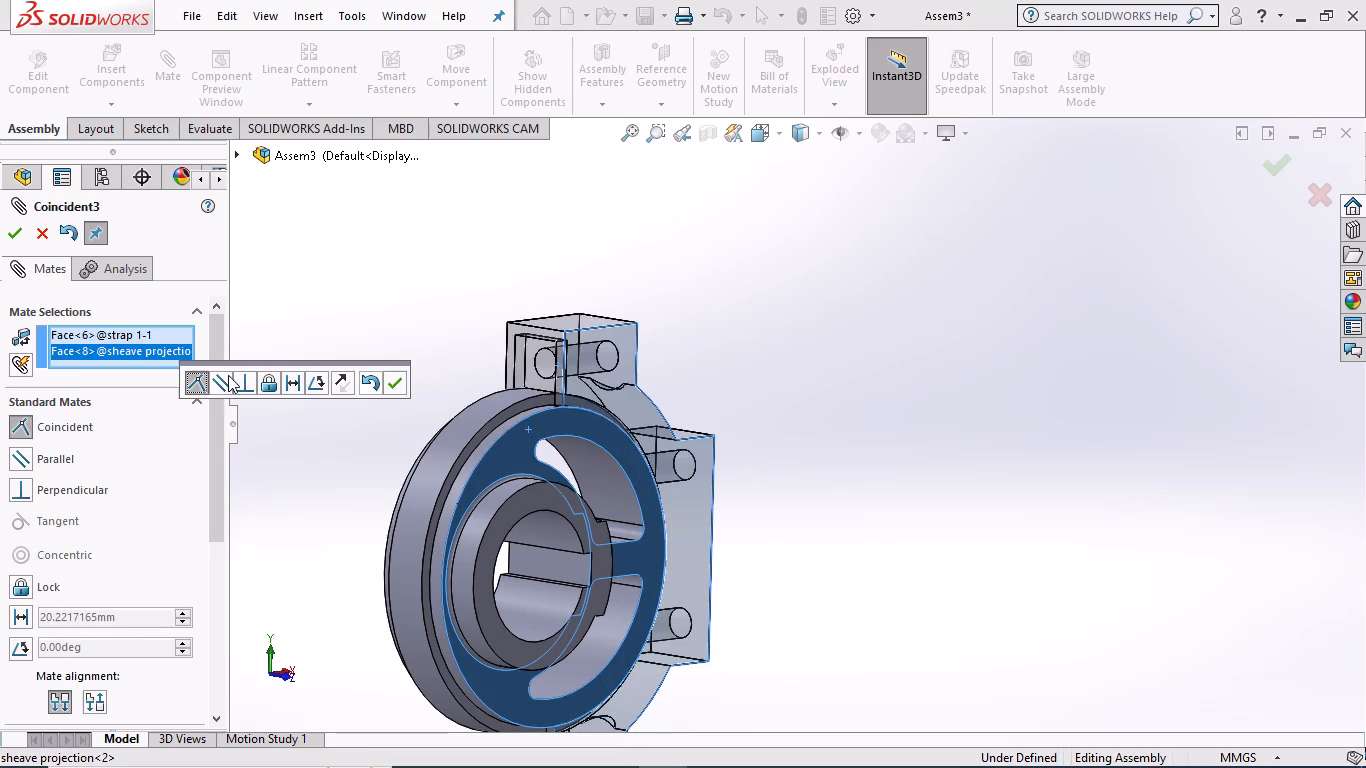
pyautogui.click(396, 379)
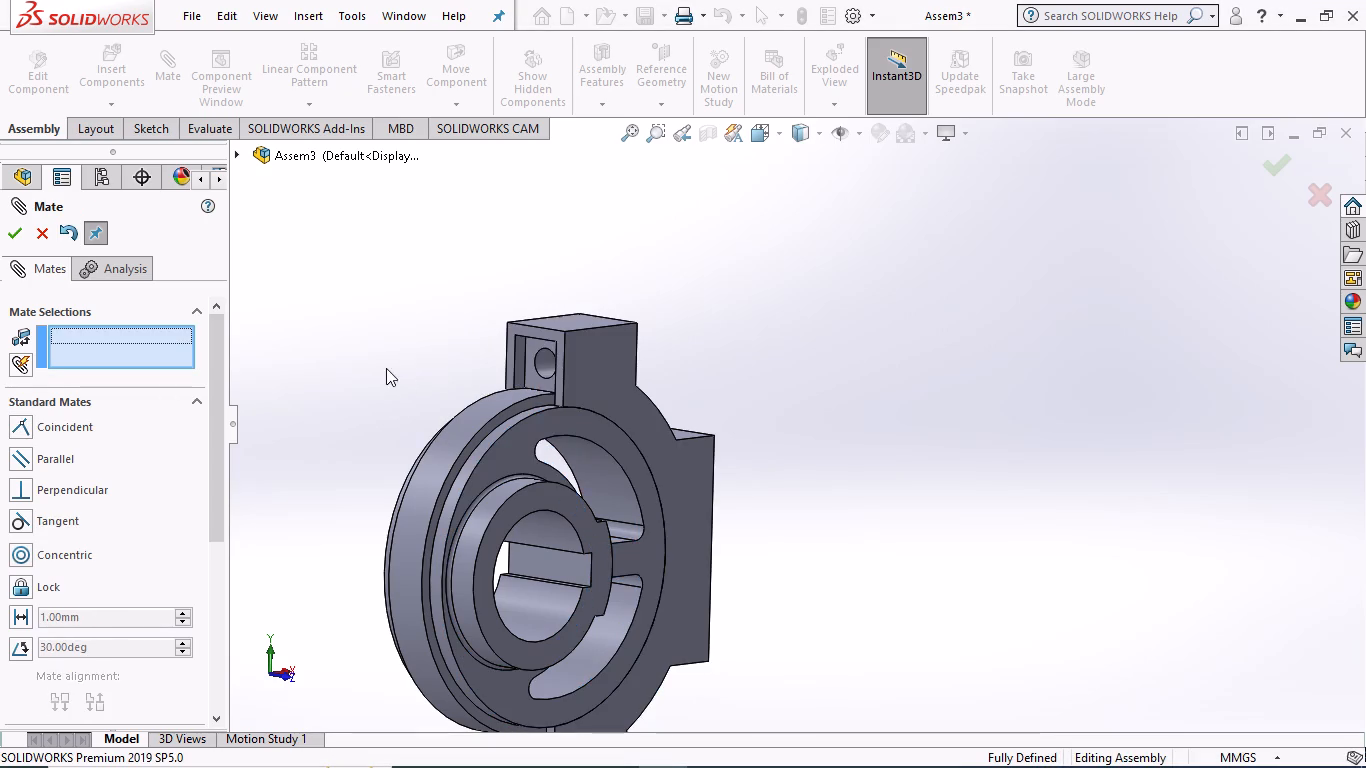
# Examine strap 1's alignment with the sheave rim from several sides and finish mating.
pyautogui.moveTo(386, 368); pyautogui.dragTo(459, 401, button='middle')
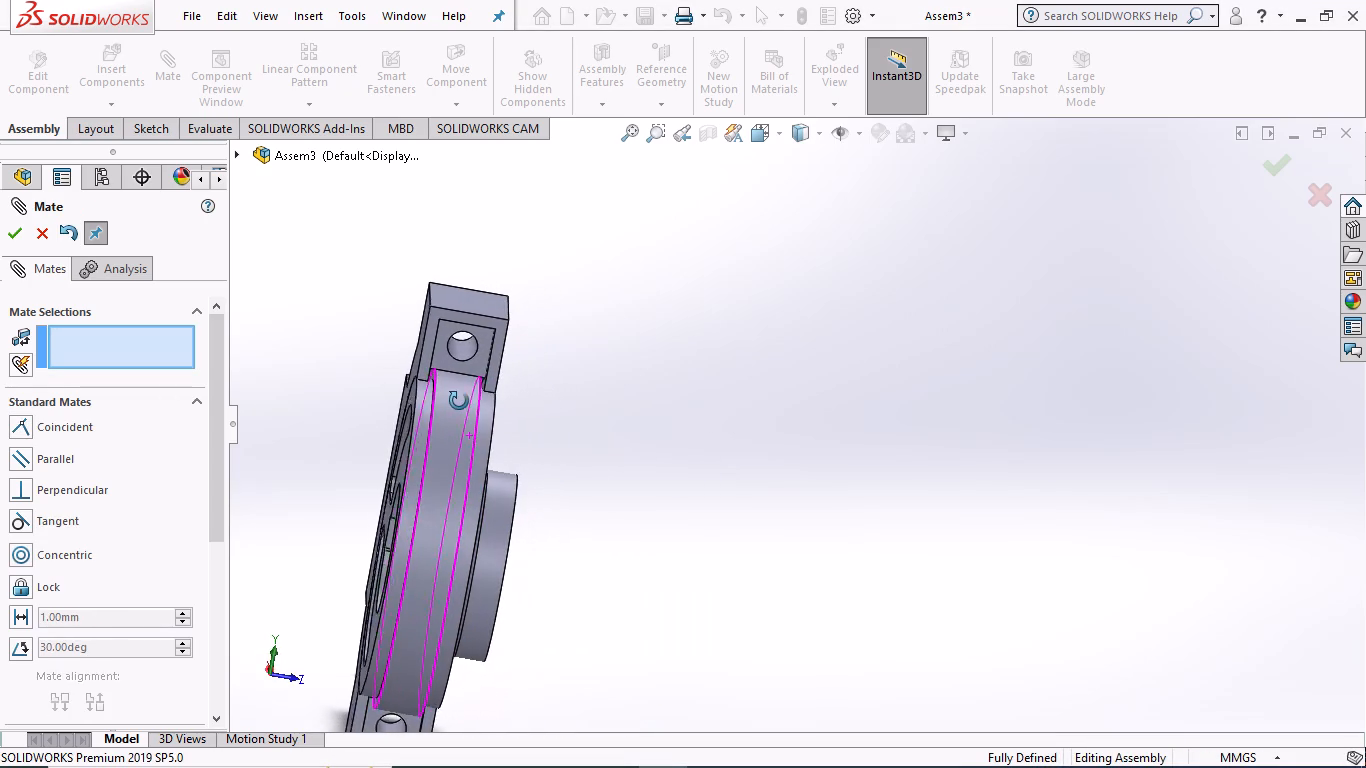
pyautogui.moveTo(459, 401); pyautogui.dragTo(449, 420, button='middle')
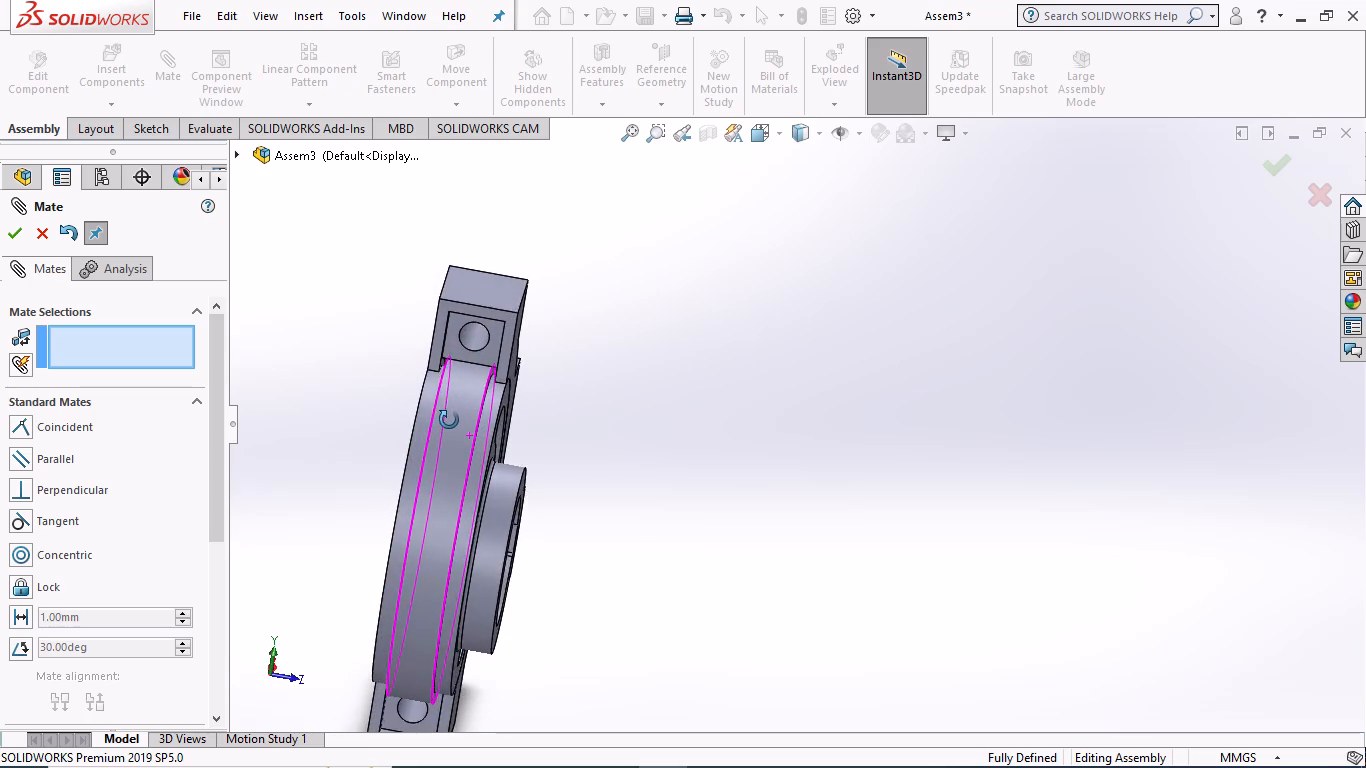
pyautogui.moveTo(449, 420); pyautogui.dragTo(374, 367, button='middle')
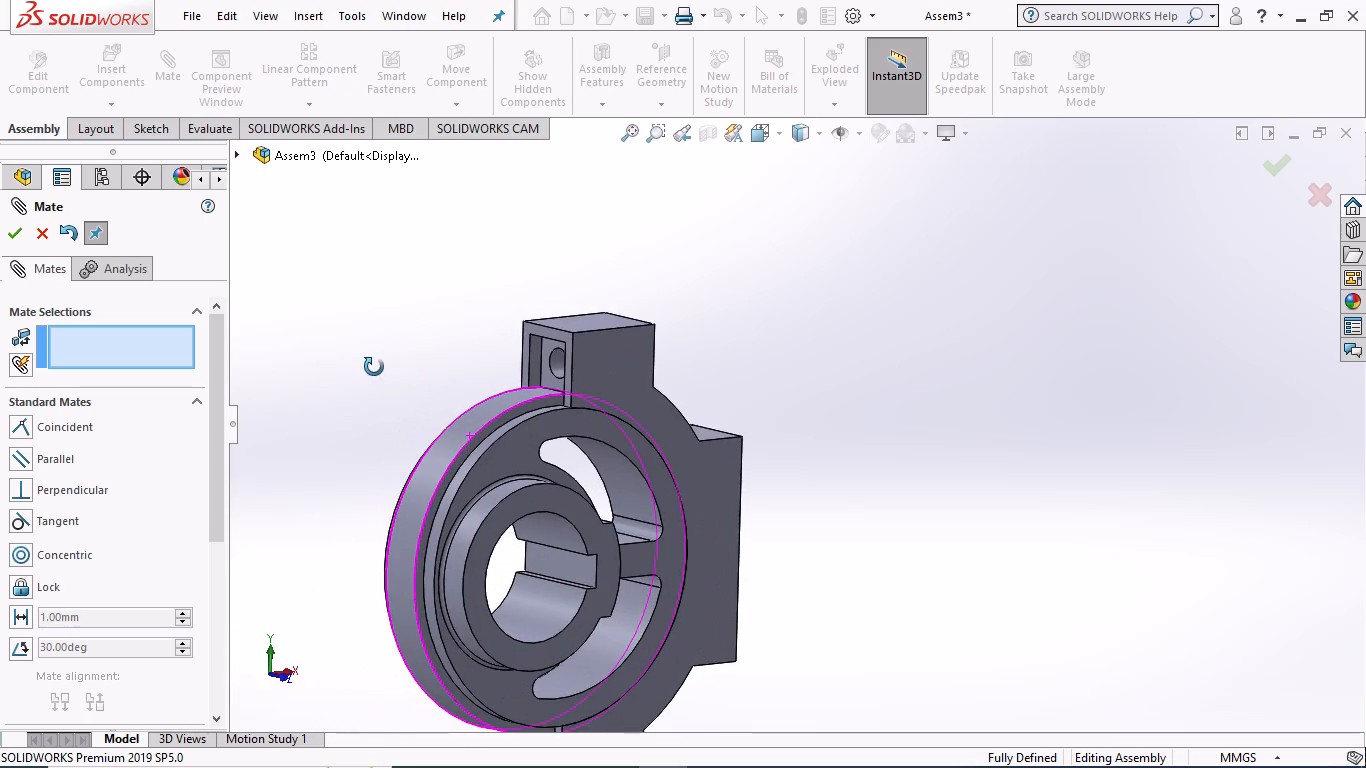
pyautogui.moveTo(374, 367); pyautogui.dragTo(365, 366, button='middle')
pyautogui.scroll(3, 410, 397)
pyautogui.moveTo(898, 493); pyautogui.dragTo(884, 500, button='middle')
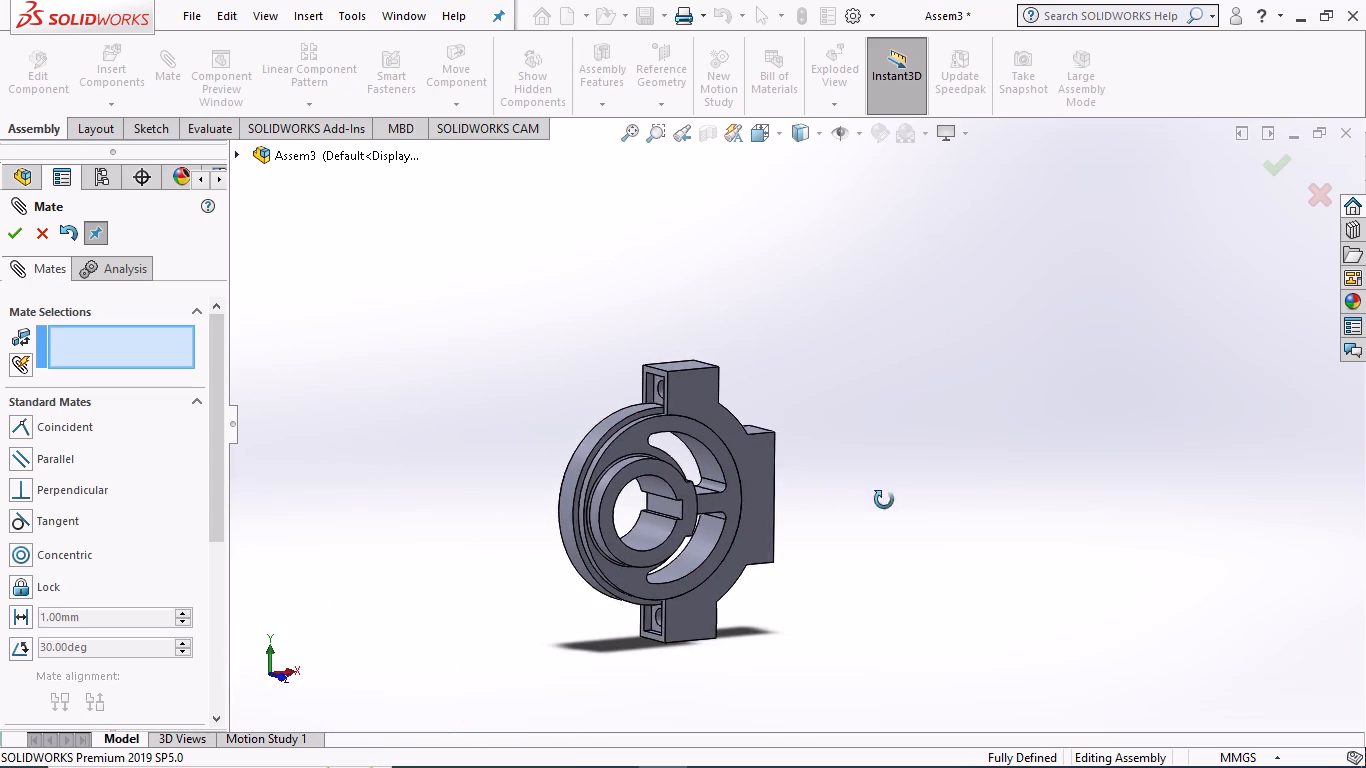
pyautogui.moveTo(884, 500); pyautogui.dragTo(889, 508, button='middle')
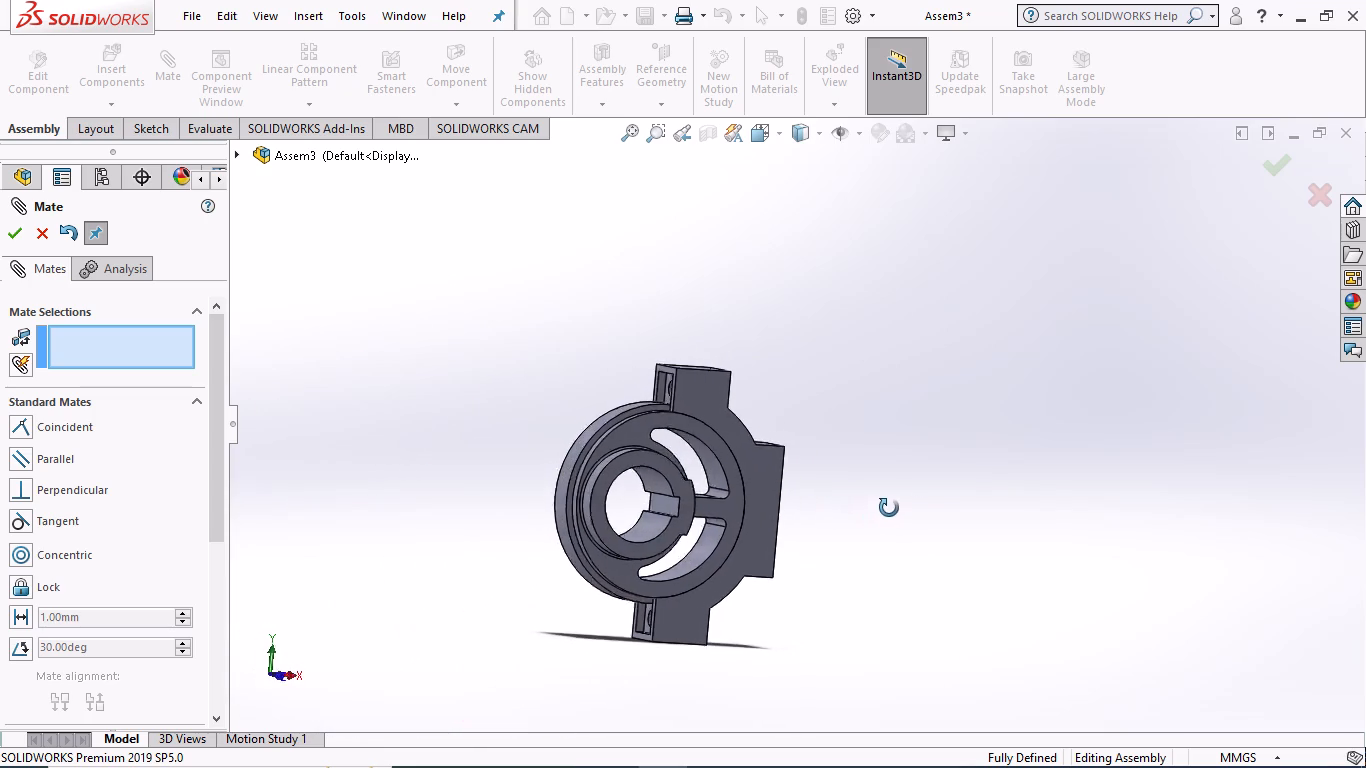
pyautogui.moveTo(889, 508); pyautogui.dragTo(913, 505, button='middle')
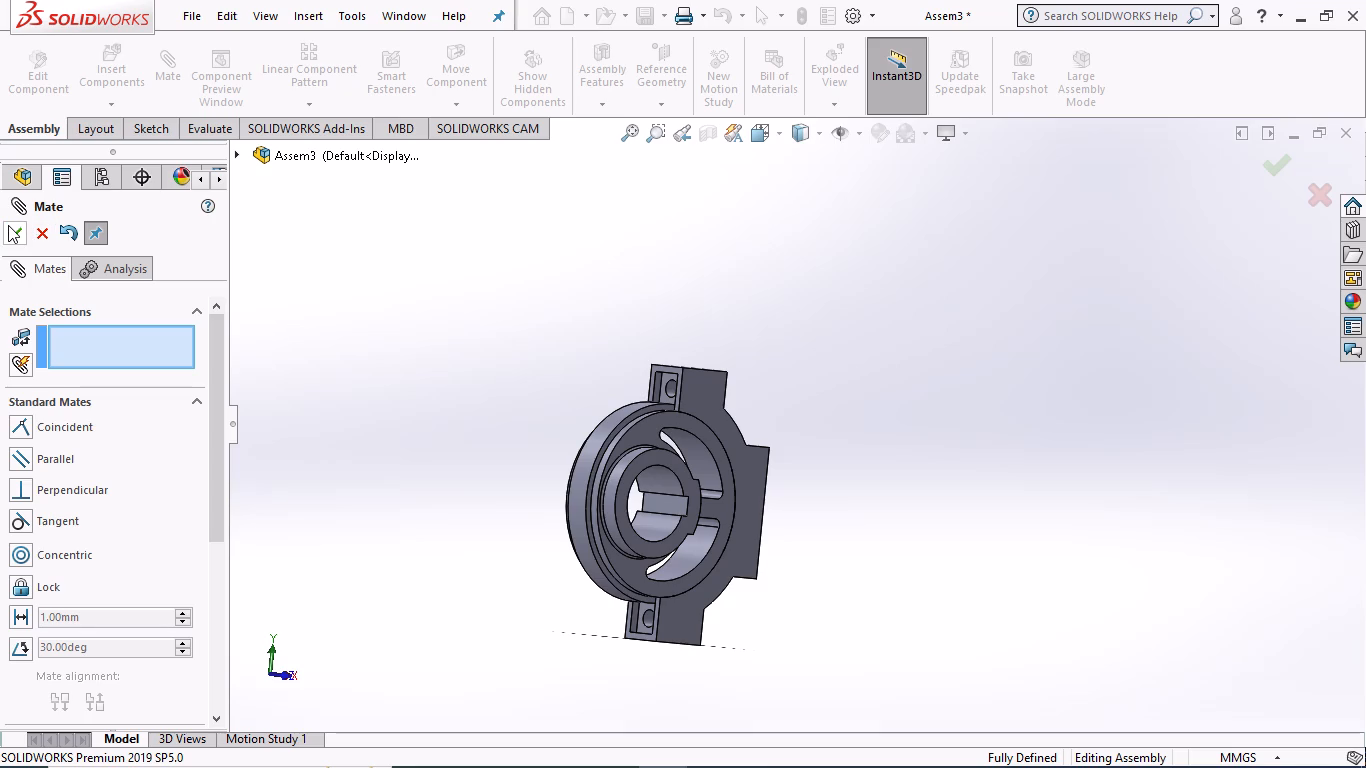
pyautogui.click(8, 227)
# Insert strap 2 from the assembly 2 folder, turn it in 90° increments about Y and X, and place it opposite strap 1.
pyautogui.click(115, 62)
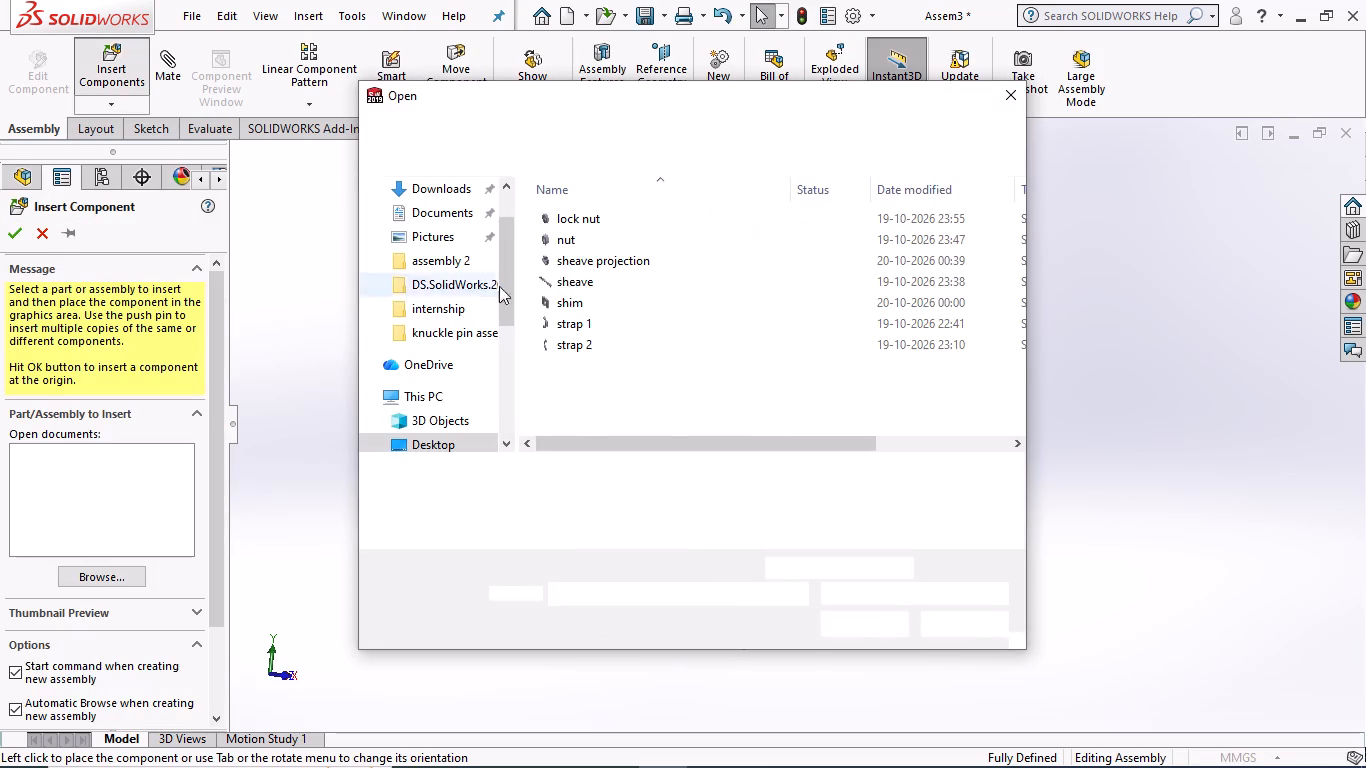
pyautogui.click(570, 341)
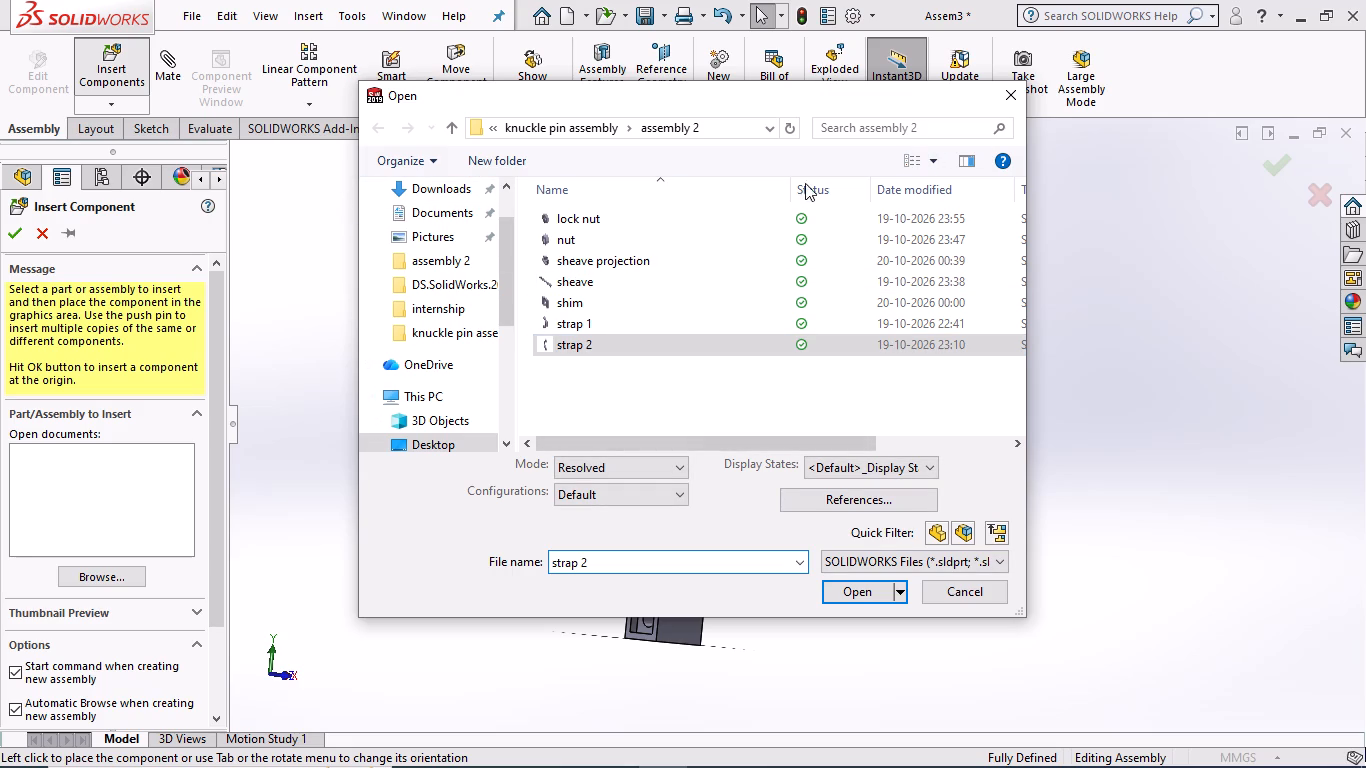
pyautogui.click(862, 590)
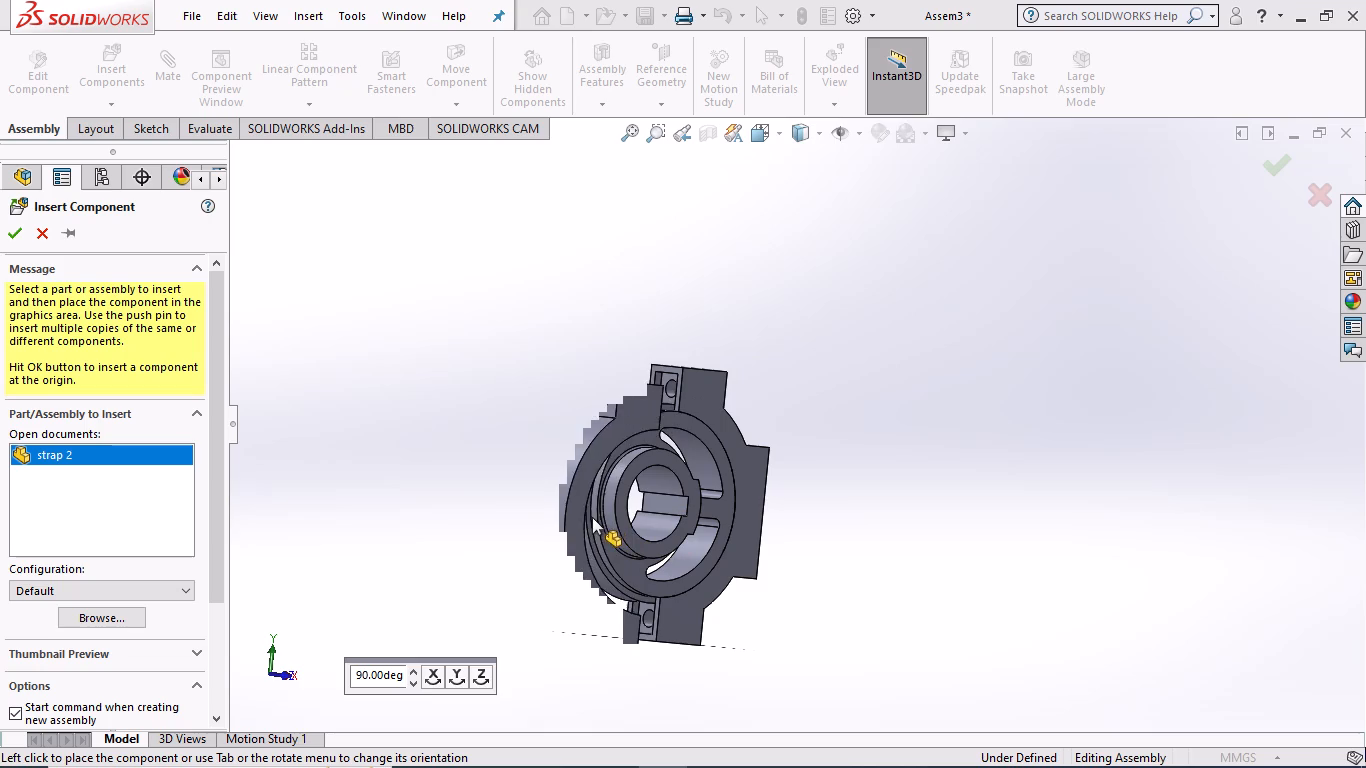
pyautogui.click(454, 672)
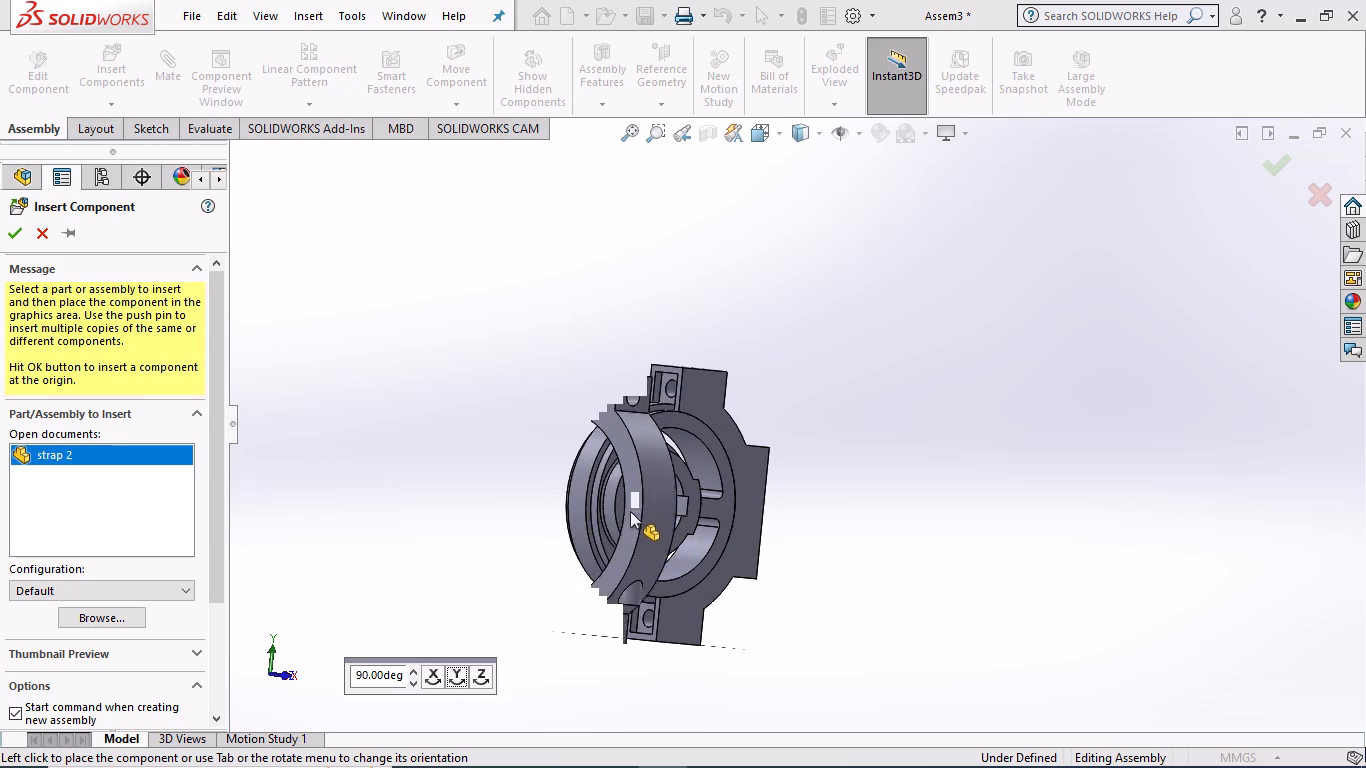
pyautogui.click(447, 675)
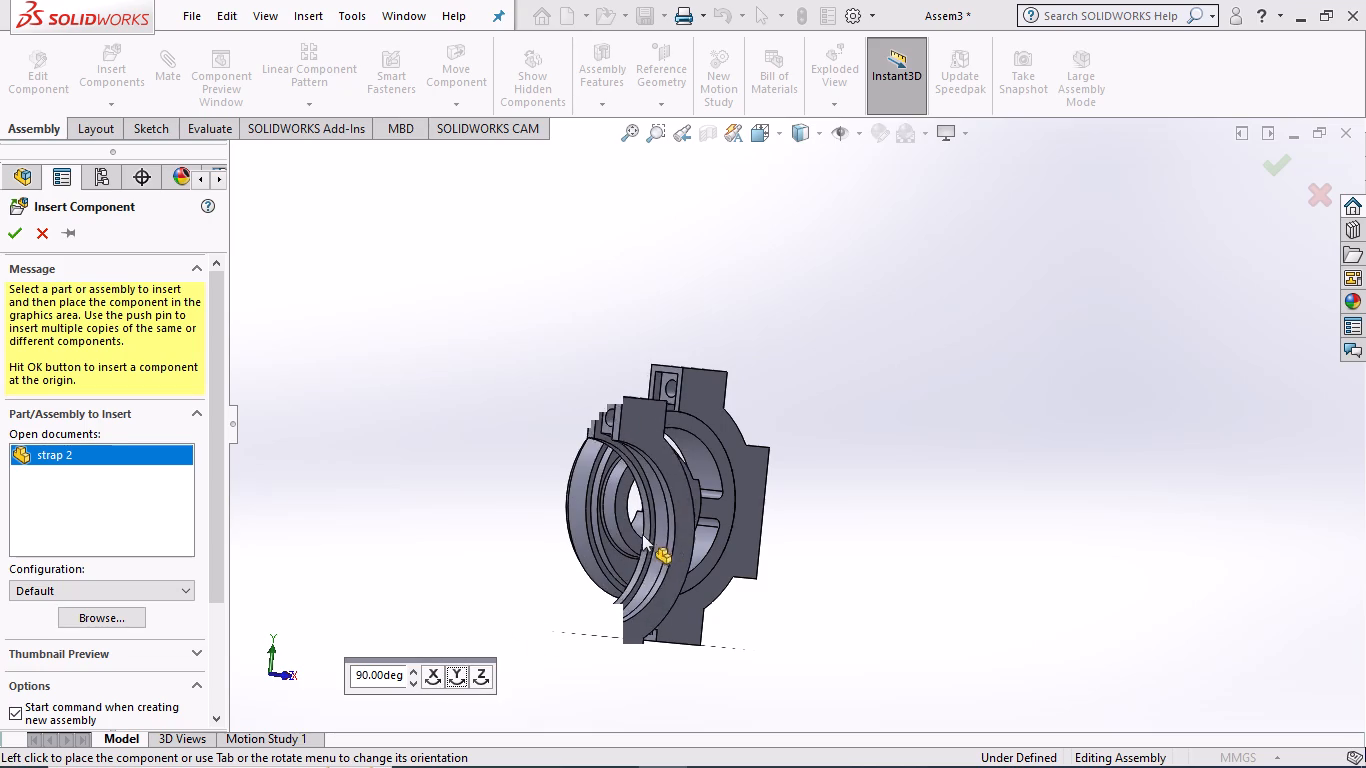
pyautogui.click(453, 672)
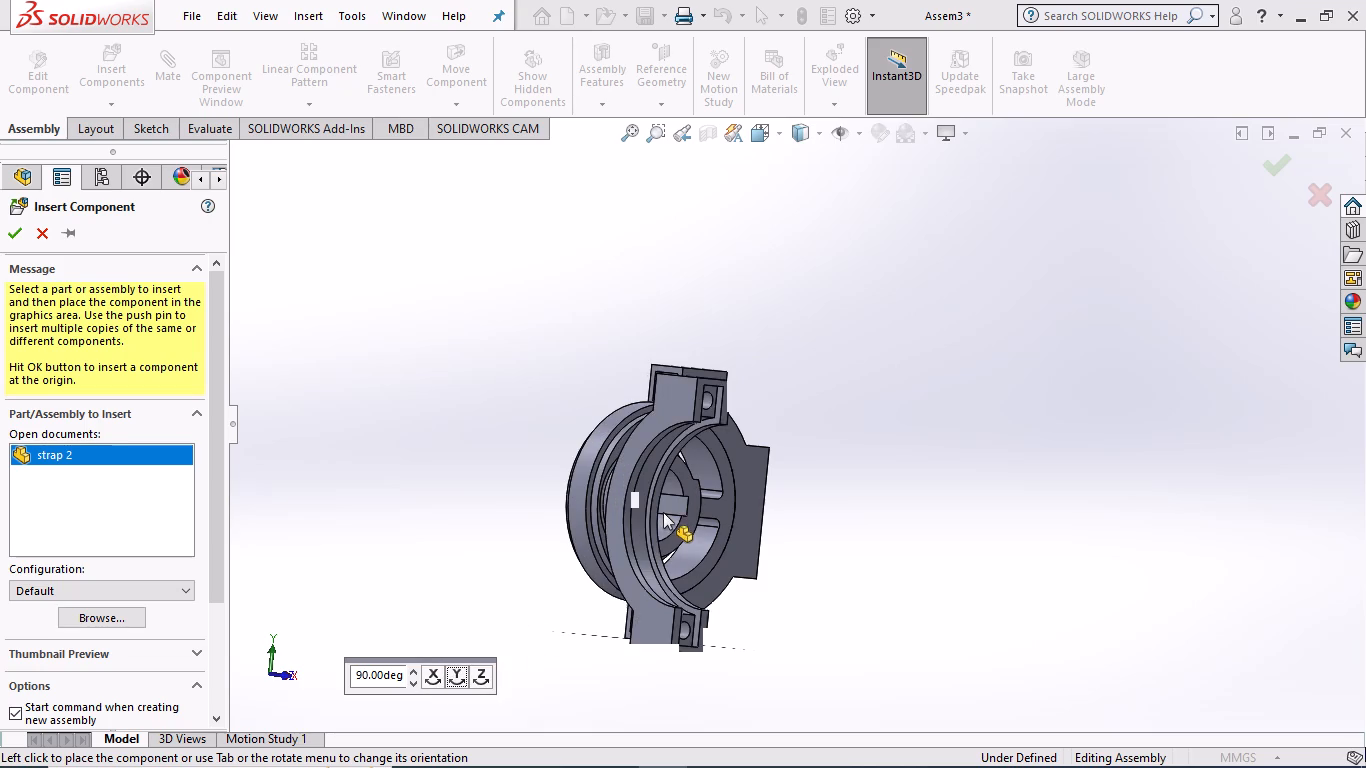
pyautogui.click(456, 669)
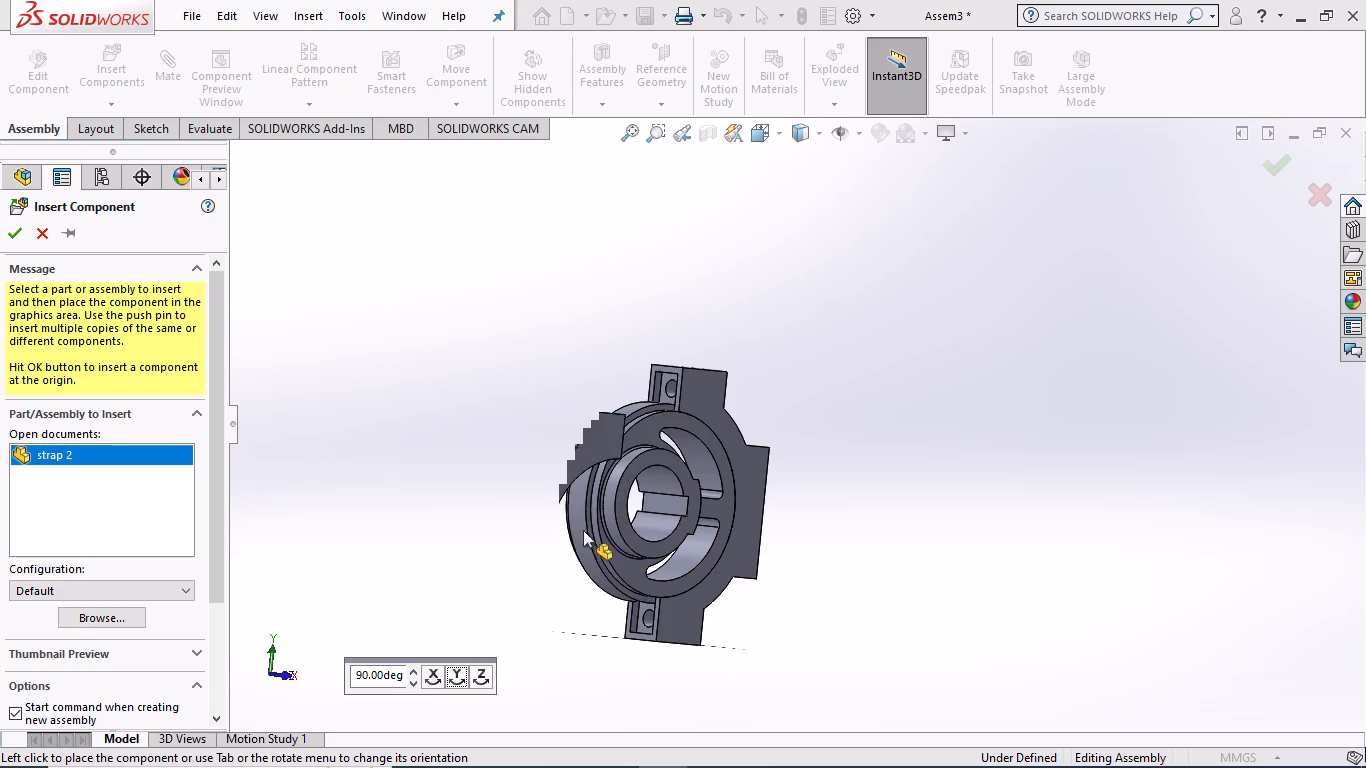
pyautogui.click(431, 677)
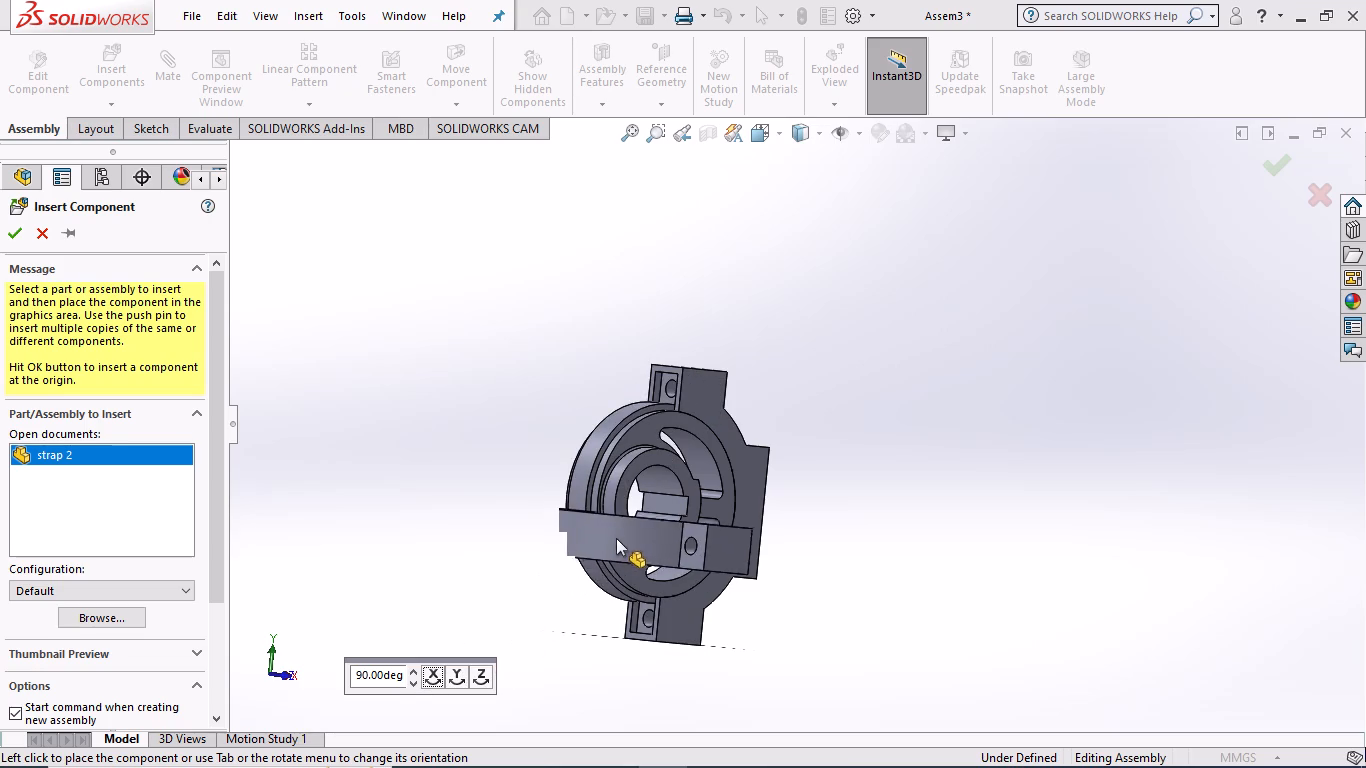
pyautogui.click(429, 675)
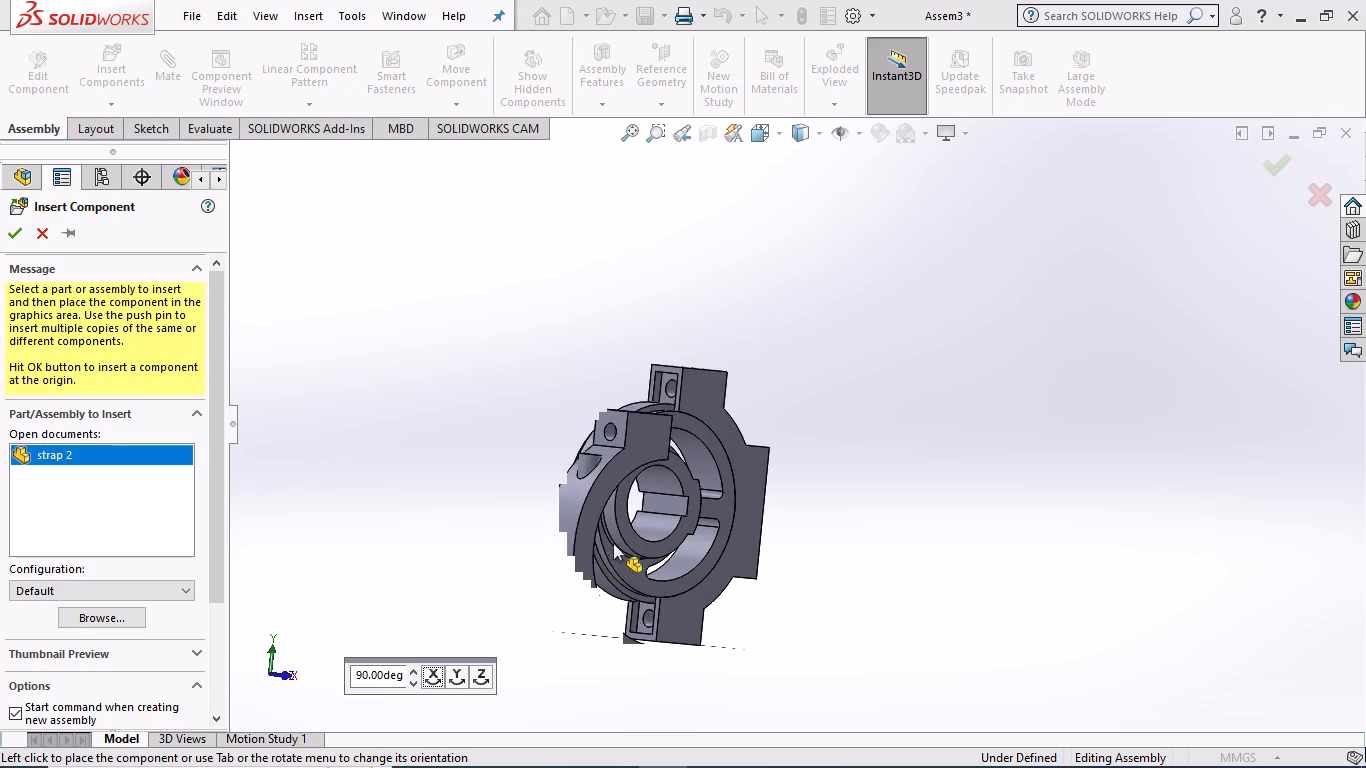
pyautogui.click(569, 493)
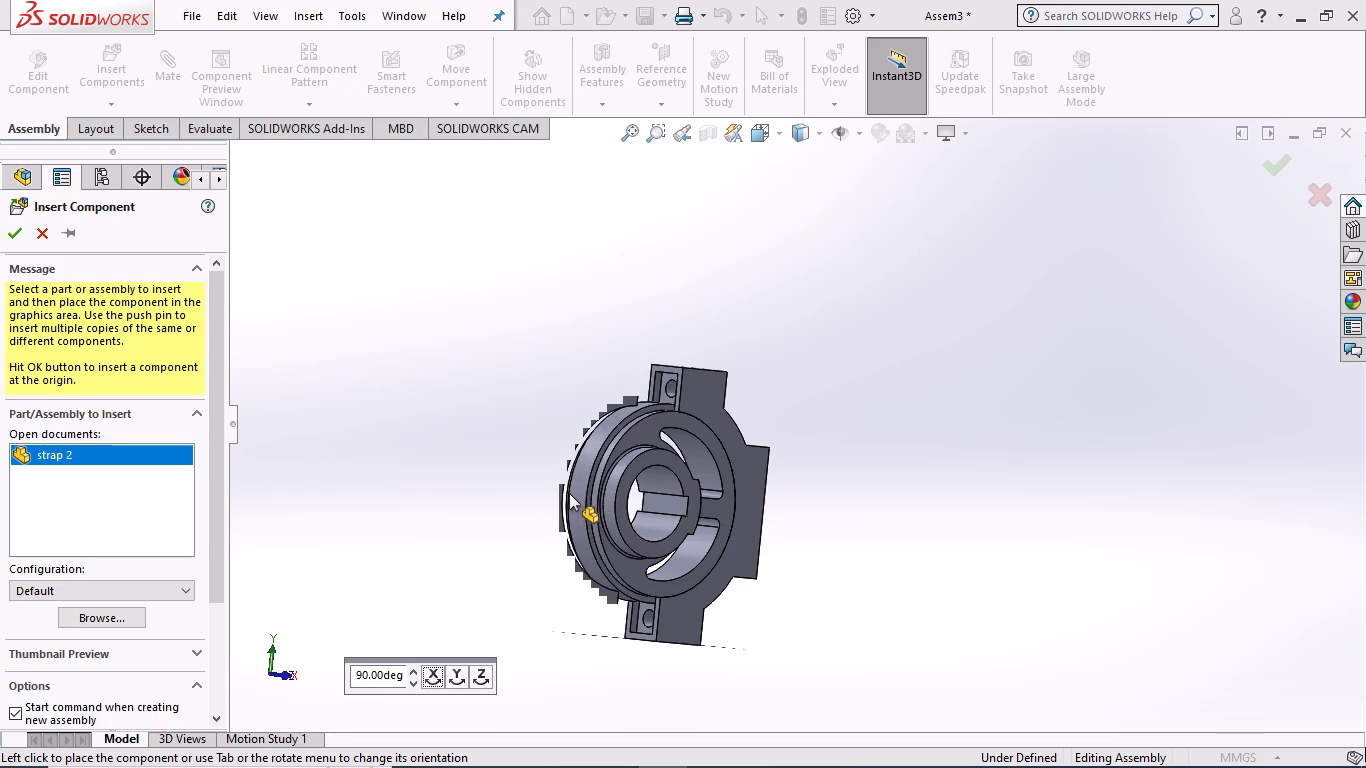
# Add a concentric mate with locked rotation between strap 2's inner curved recess face and the sheave projection's outer cylindrical rim.
pyautogui.moveTo(885, 565); pyautogui.dragTo(816, 554, button='middle')
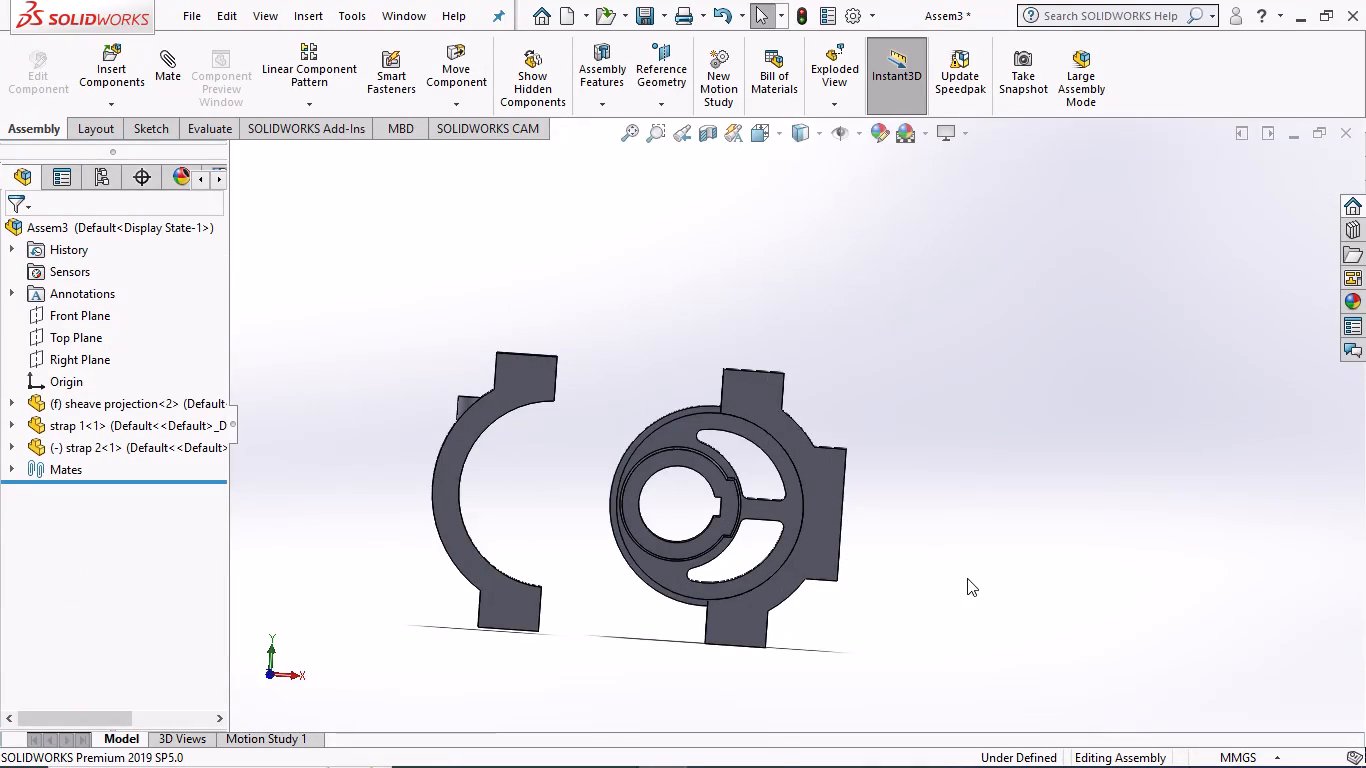
pyautogui.moveTo(973, 578); pyautogui.dragTo(1008, 574, button='middle')
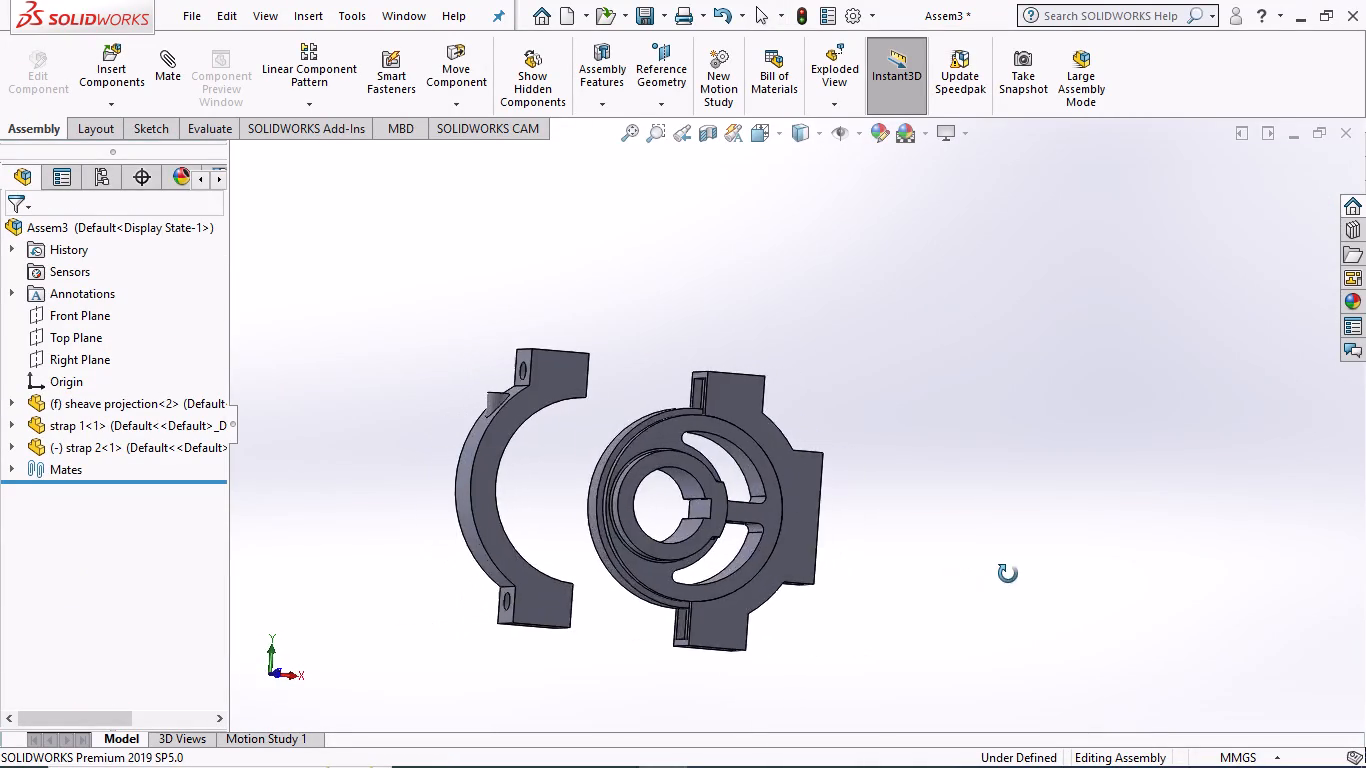
pyautogui.moveTo(1008, 574); pyautogui.dragTo(855, 577, button='middle')
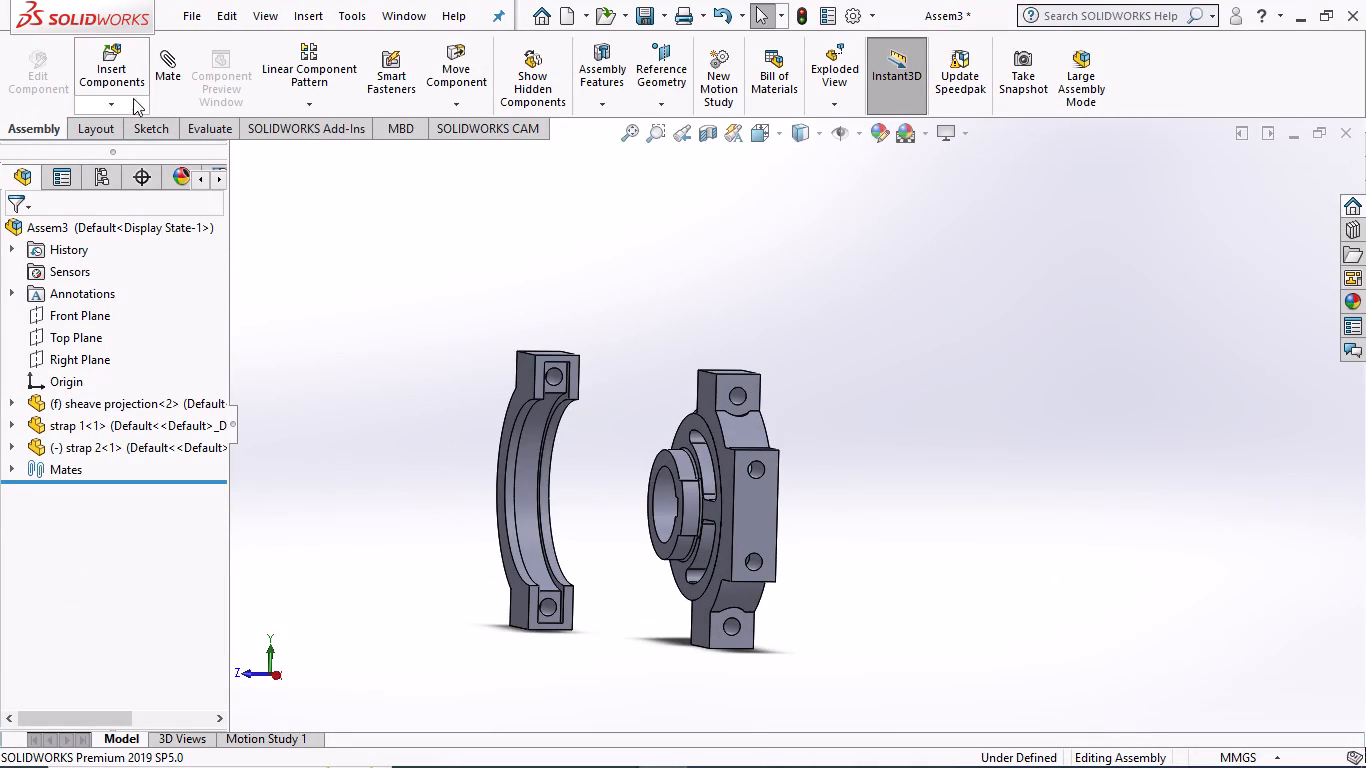
pyautogui.click(163, 79)
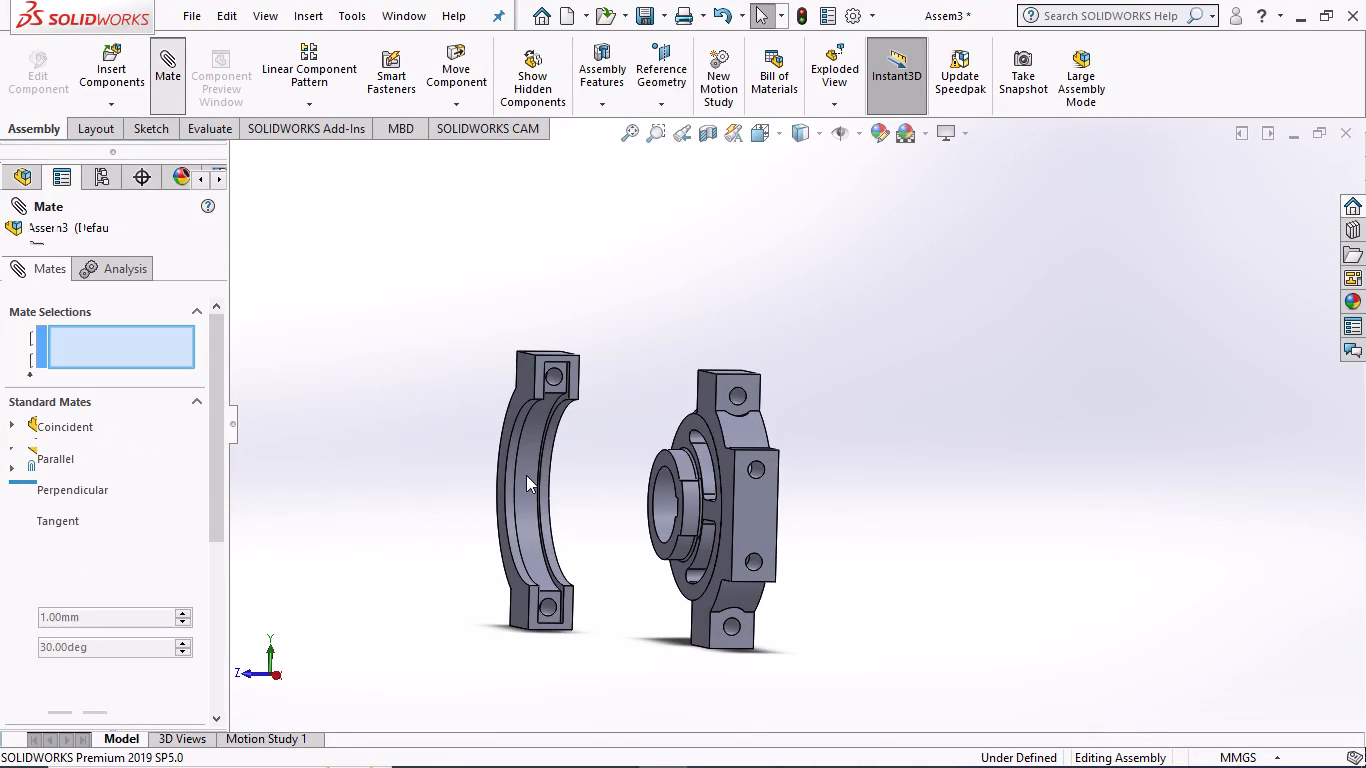
pyautogui.click(526, 475)
pyautogui.moveTo(396, 456); pyautogui.dragTo(542, 513, button='middle')
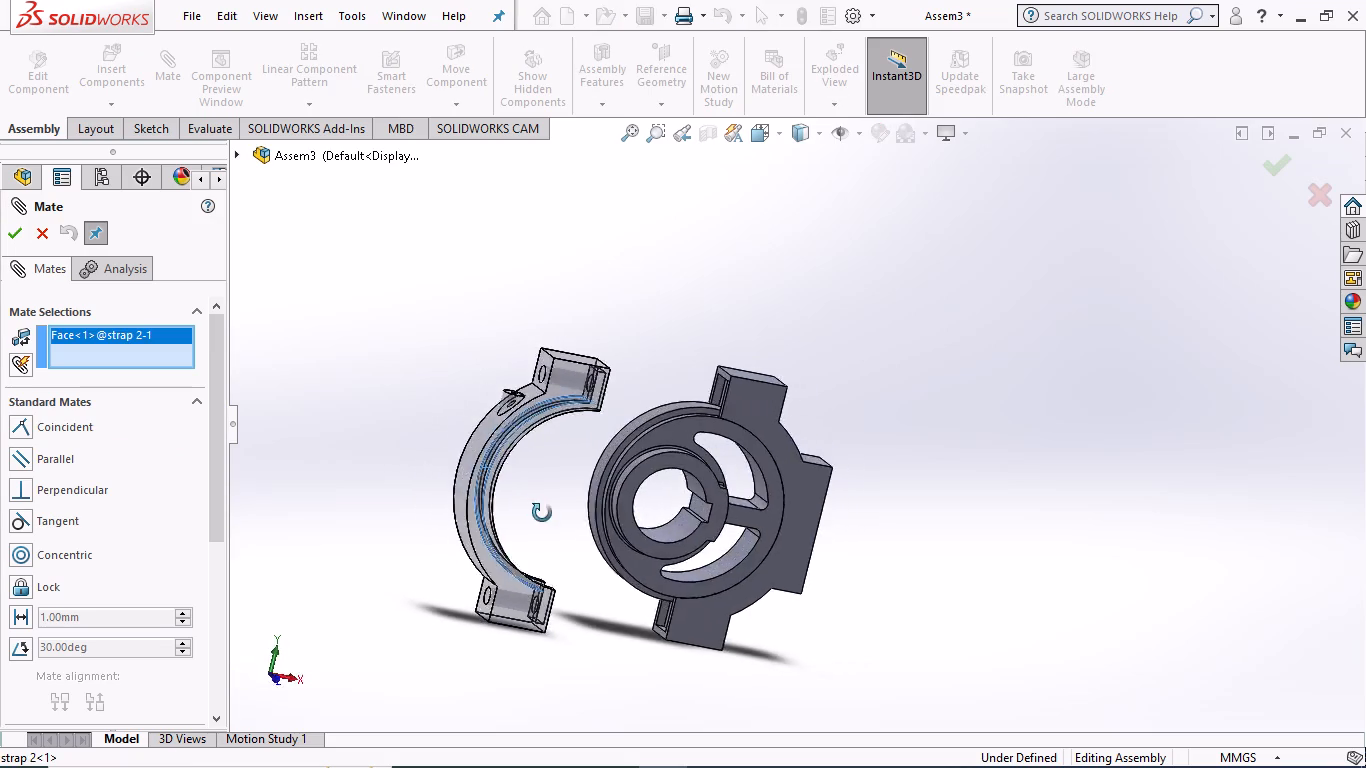
pyautogui.moveTo(542, 513); pyautogui.dragTo(640, 546, button='middle')
pyautogui.click(589, 464)
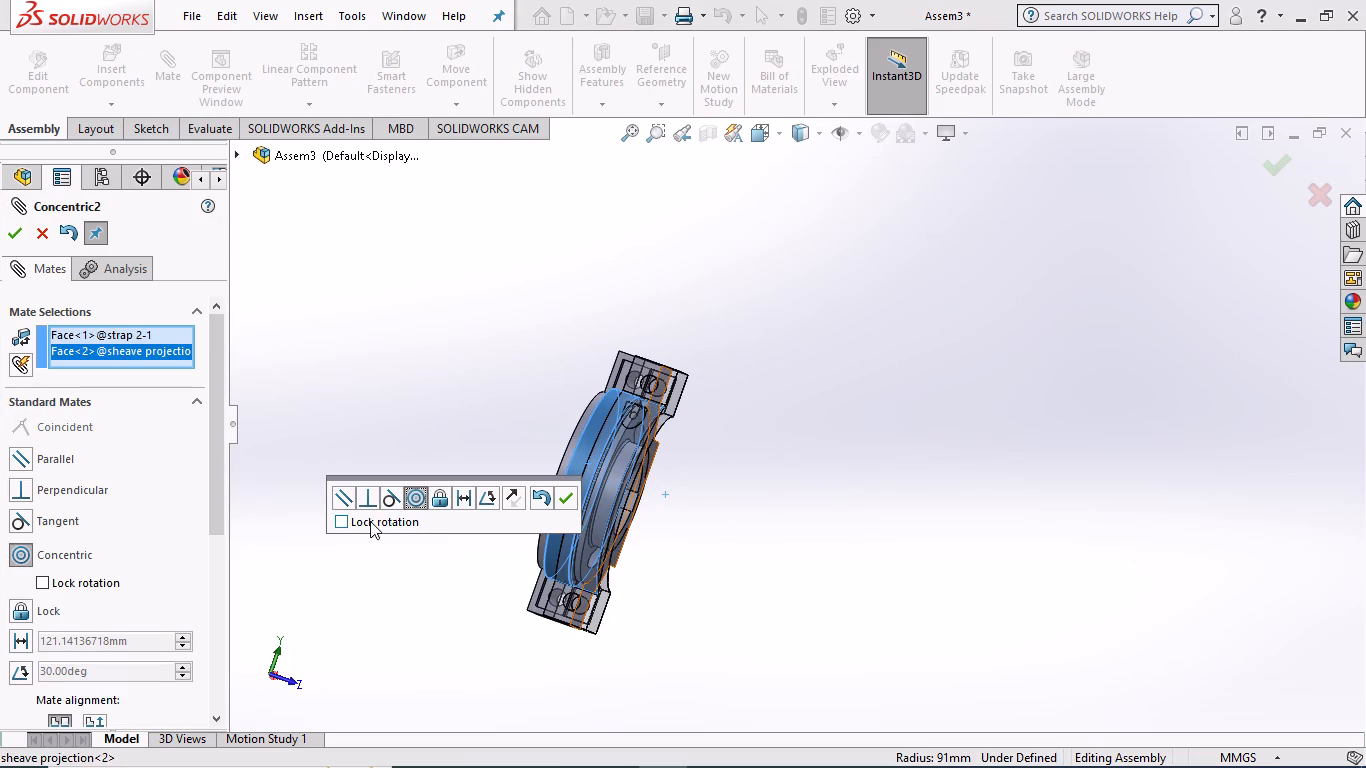
pyautogui.click(341, 517)
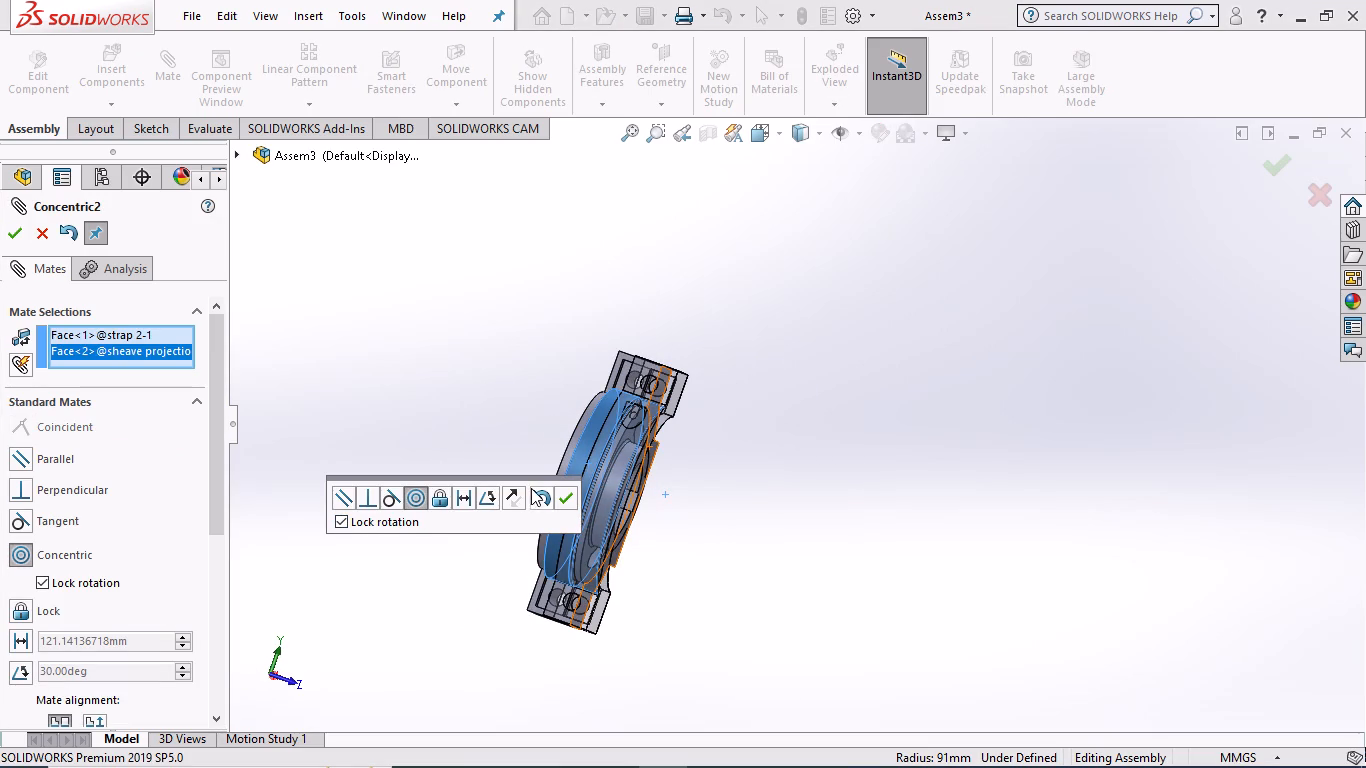
pyautogui.click(565, 493)
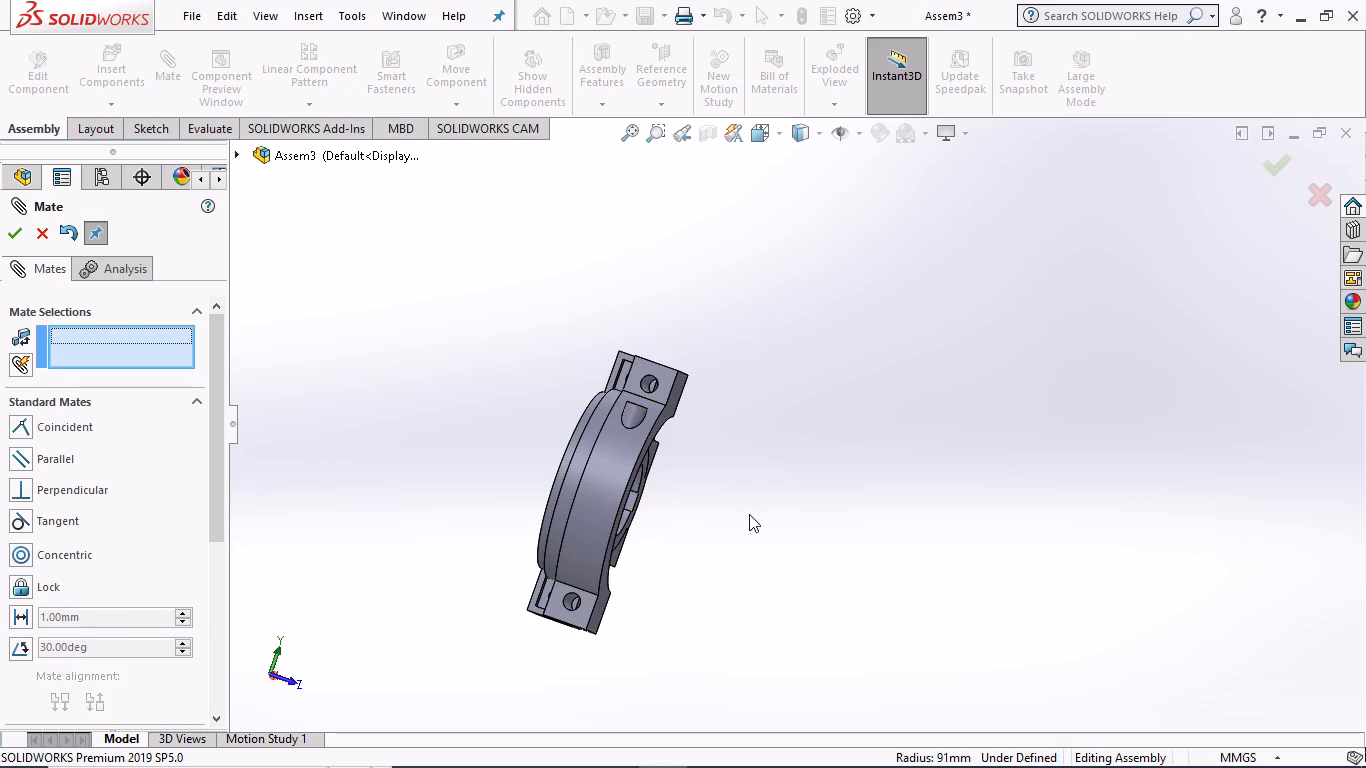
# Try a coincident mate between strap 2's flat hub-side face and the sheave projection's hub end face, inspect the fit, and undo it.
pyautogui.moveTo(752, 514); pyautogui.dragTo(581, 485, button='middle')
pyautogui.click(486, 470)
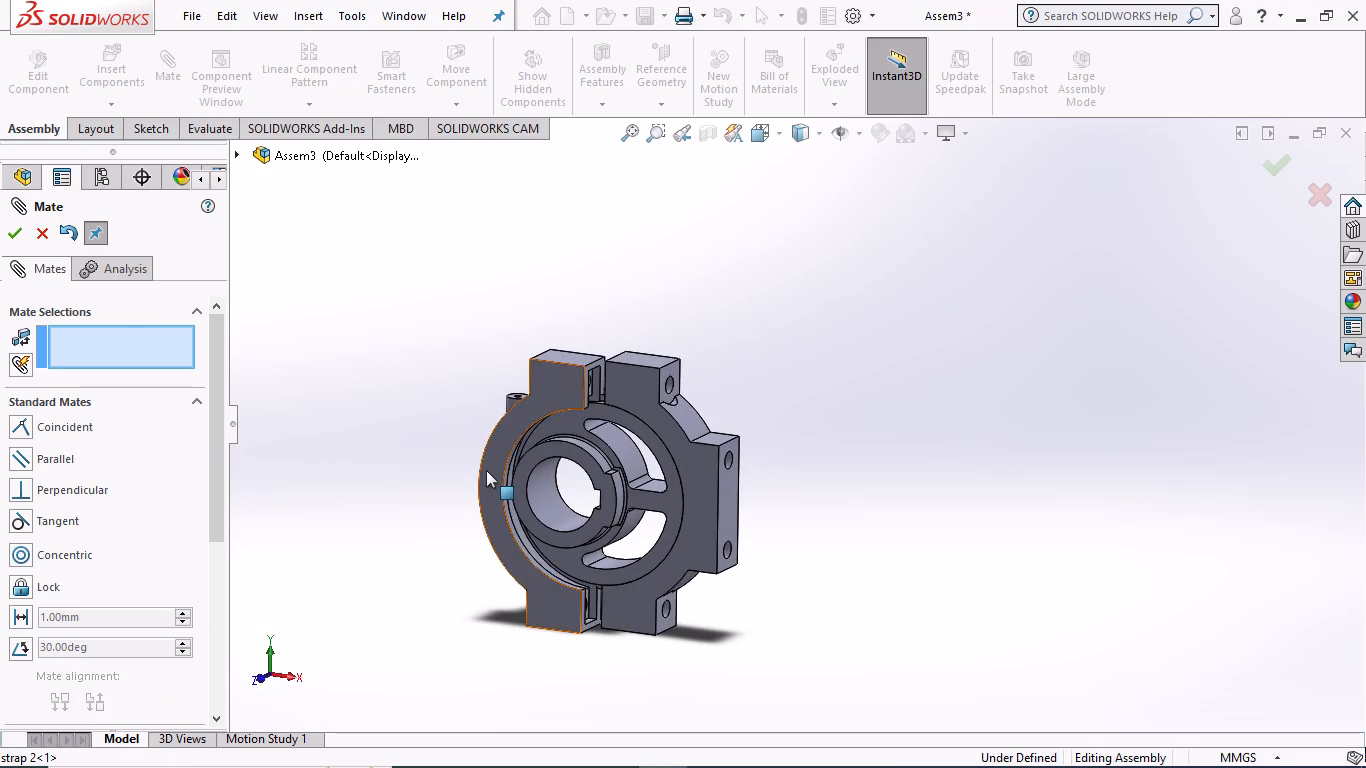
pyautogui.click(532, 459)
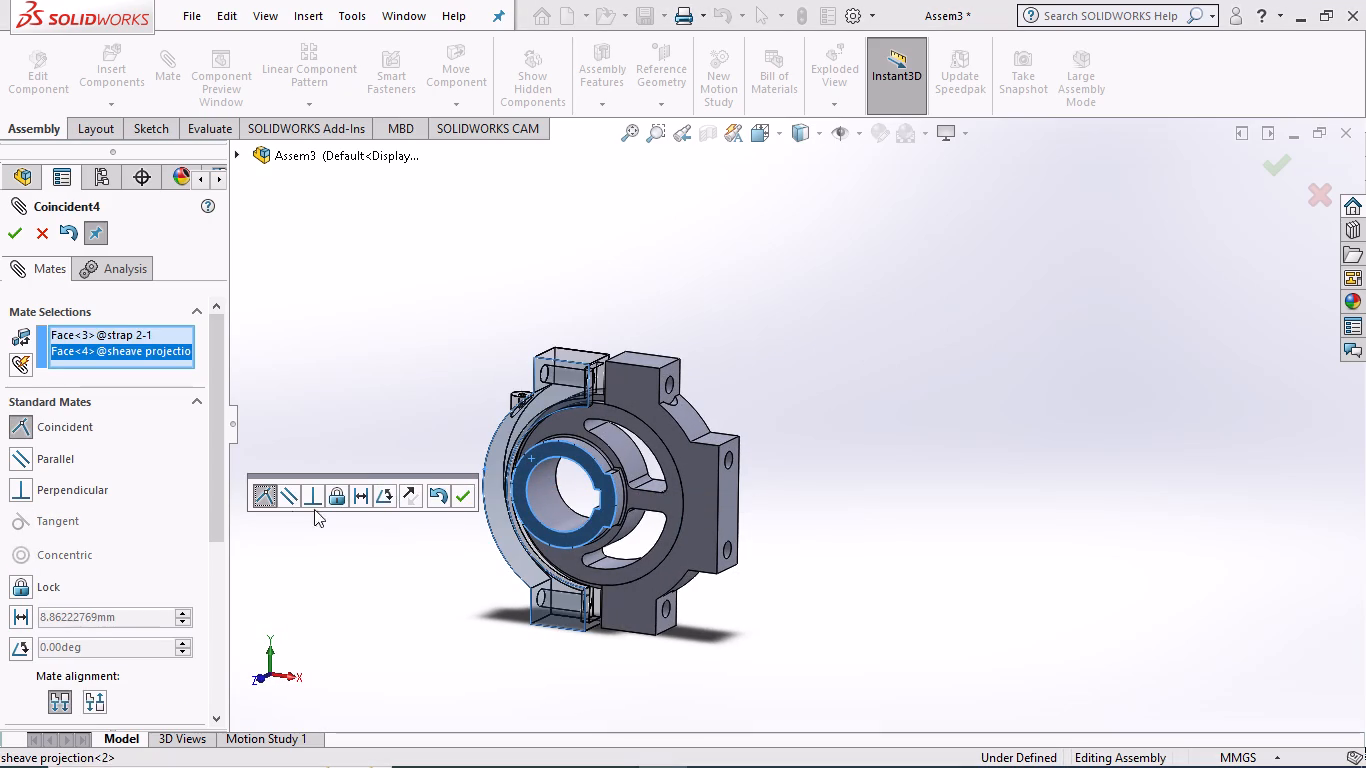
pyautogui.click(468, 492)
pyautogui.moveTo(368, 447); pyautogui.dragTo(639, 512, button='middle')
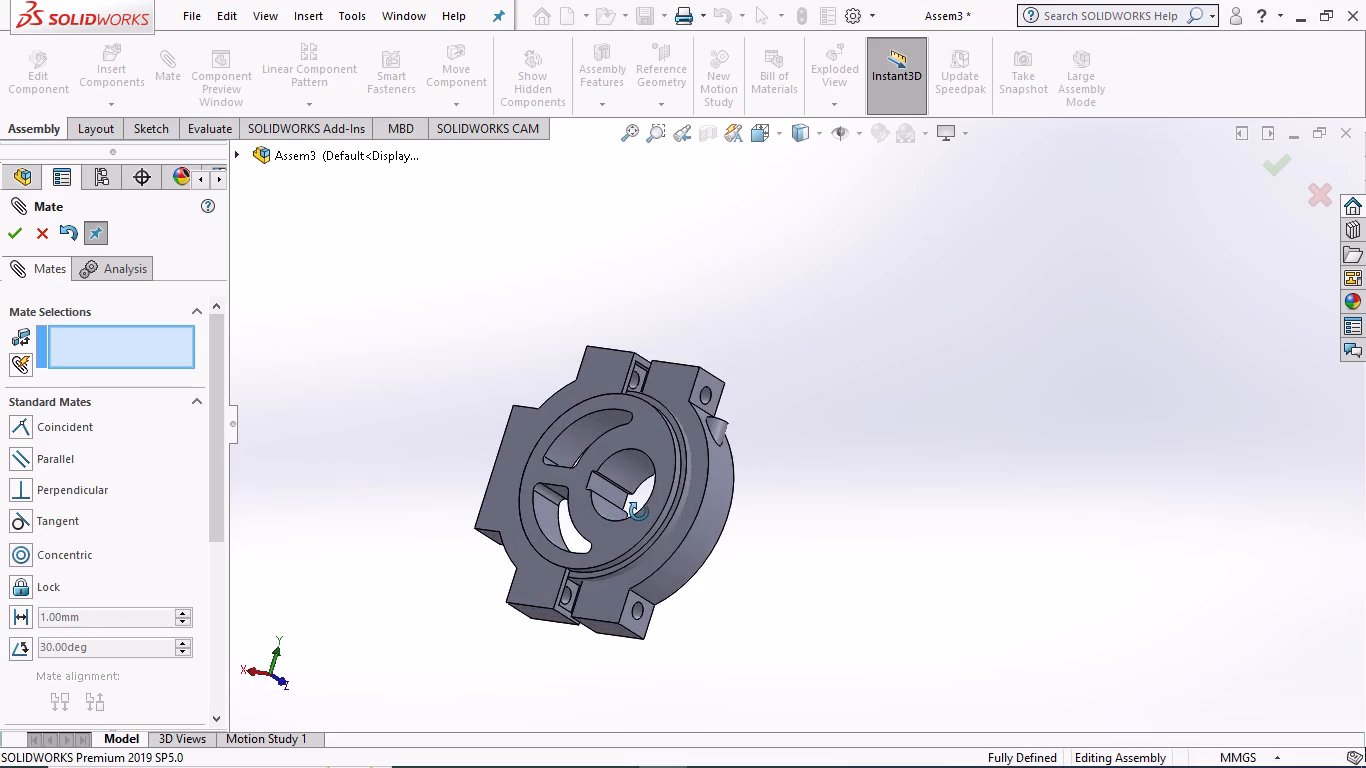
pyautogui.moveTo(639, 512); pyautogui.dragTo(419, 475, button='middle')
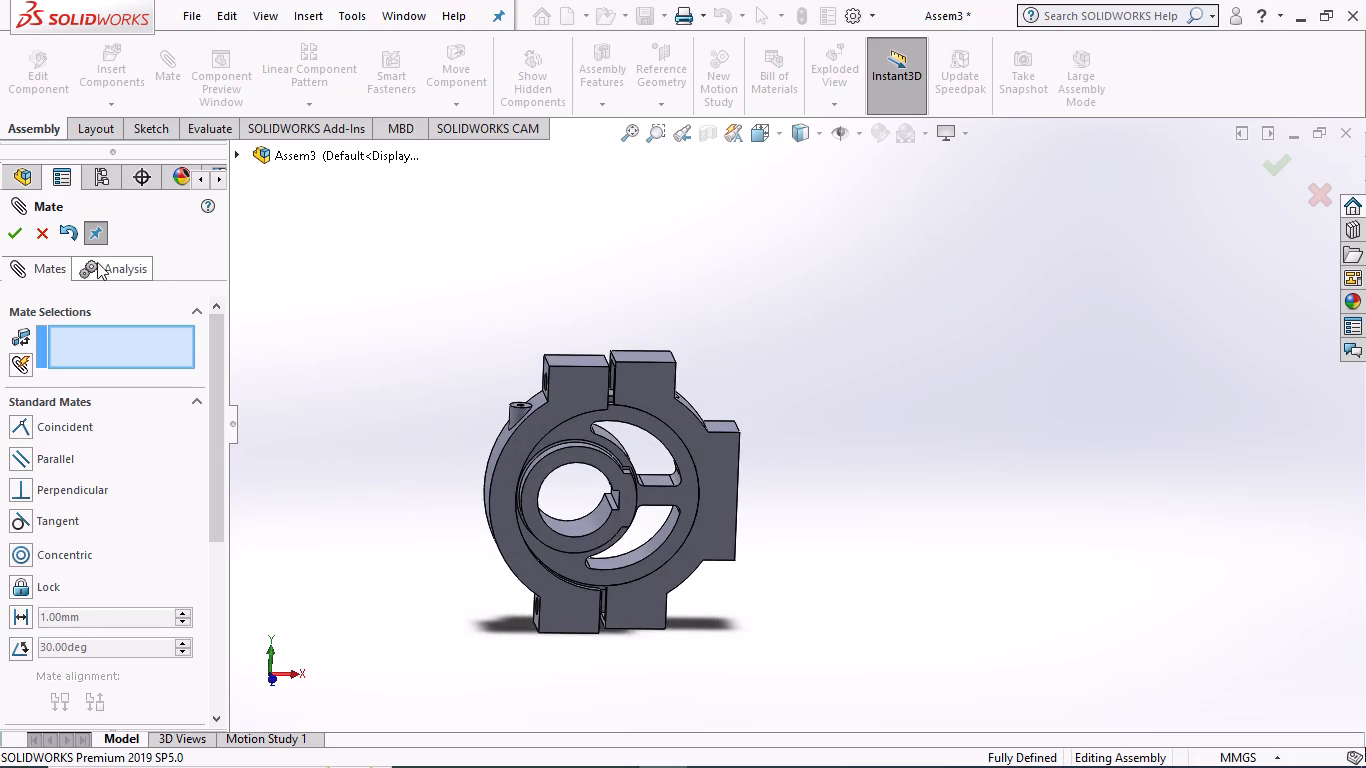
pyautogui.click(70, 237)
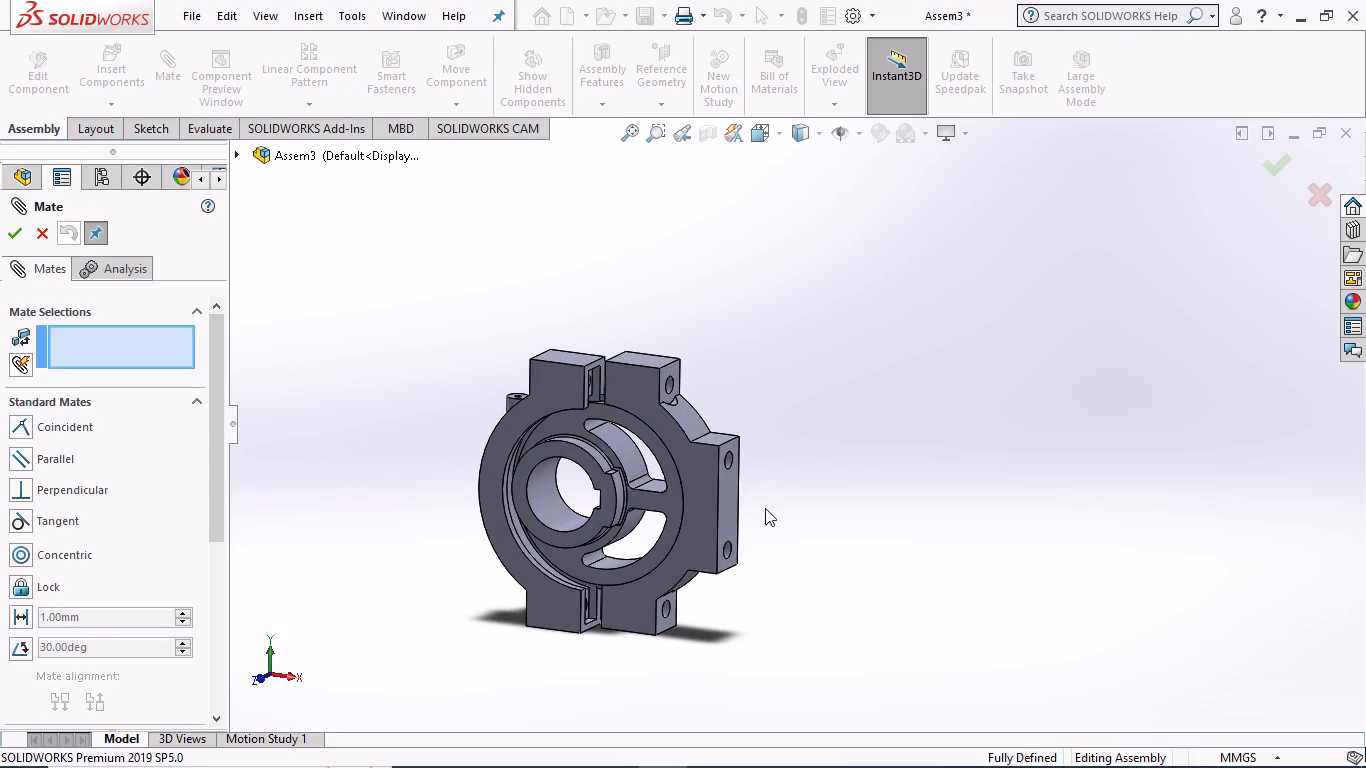
# Add a coincident mate between strap 2's flat side face and the sheave projection's flat face opposite the hub, then finish mating.
pyautogui.moveTo(792, 504); pyautogui.dragTo(641, 528, button='middle')
pyautogui.moveTo(833, 524); pyautogui.dragTo(702, 604, button='middle')
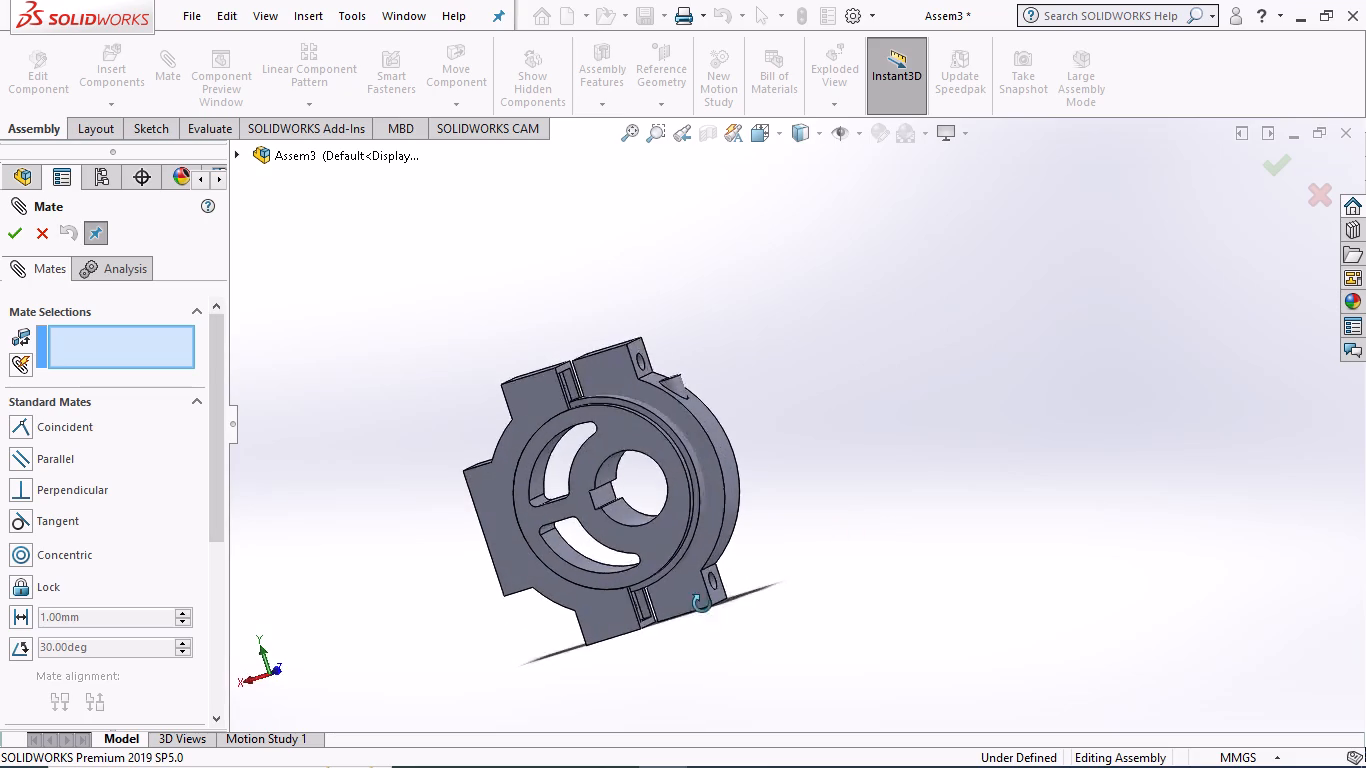
pyautogui.moveTo(702, 604); pyautogui.dragTo(681, 700, button='middle')
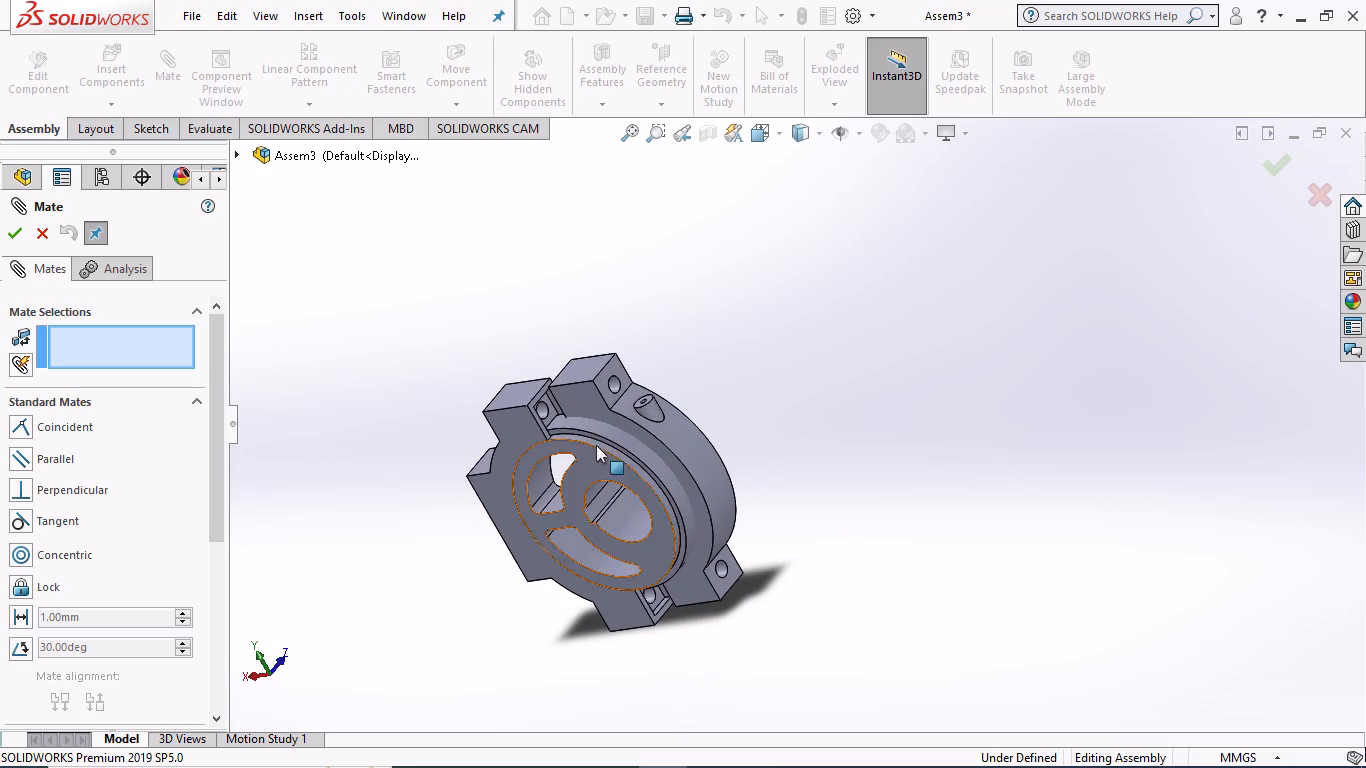
pyautogui.click(578, 401)
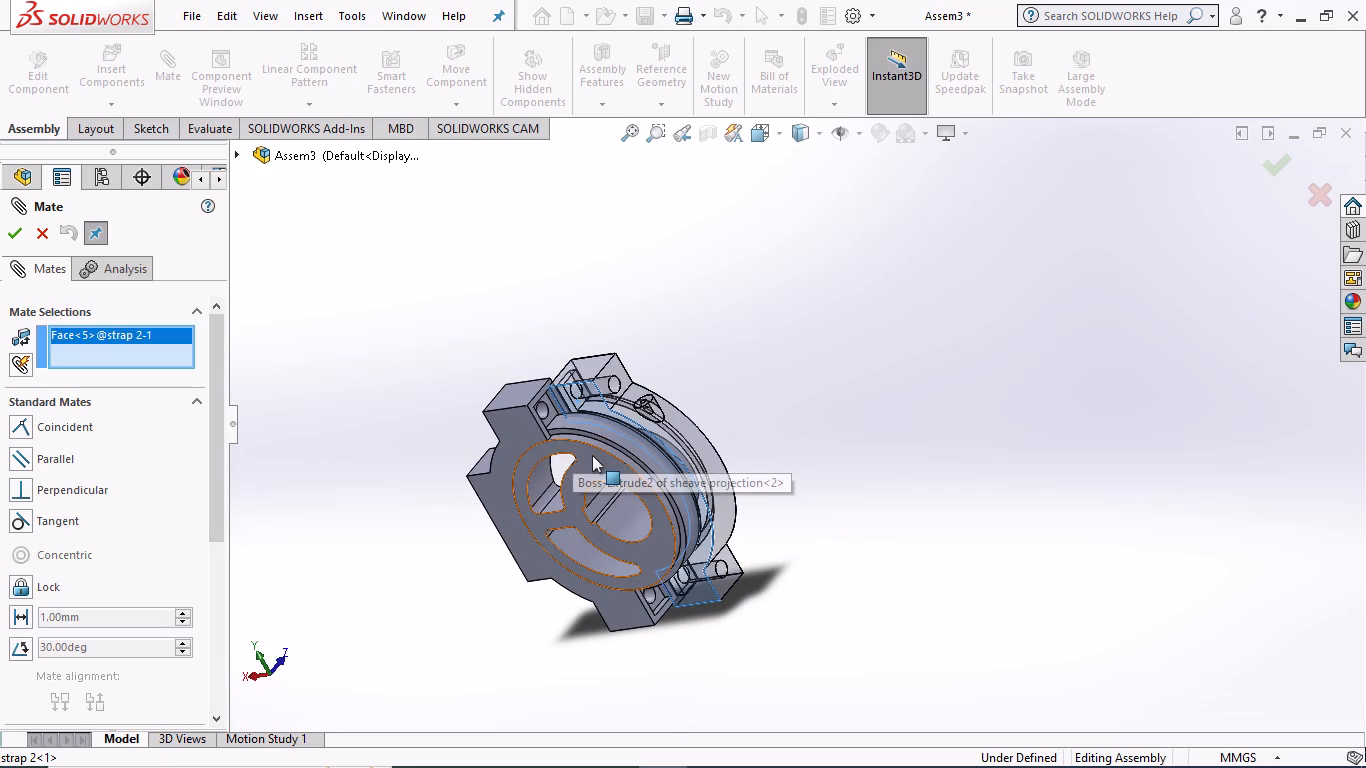
pyautogui.click(593, 455)
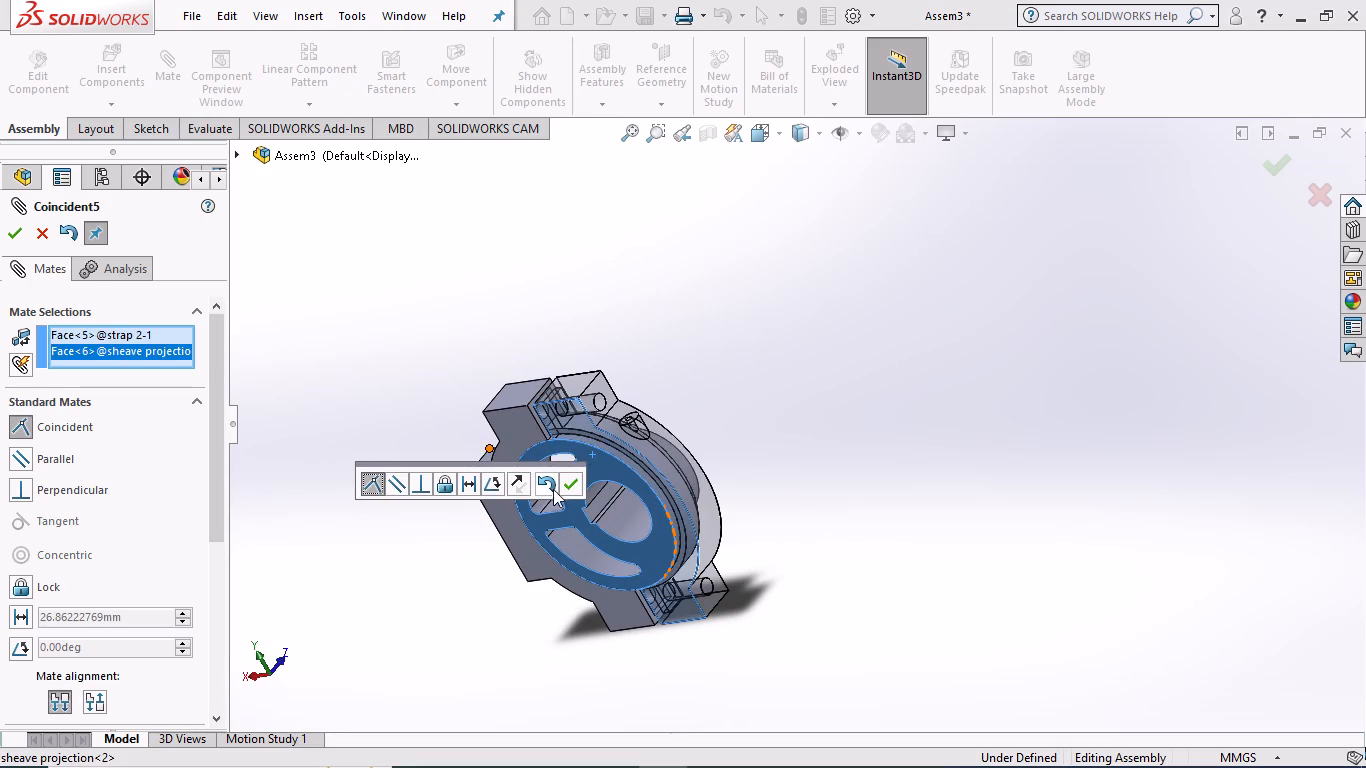
pyautogui.click(565, 484)
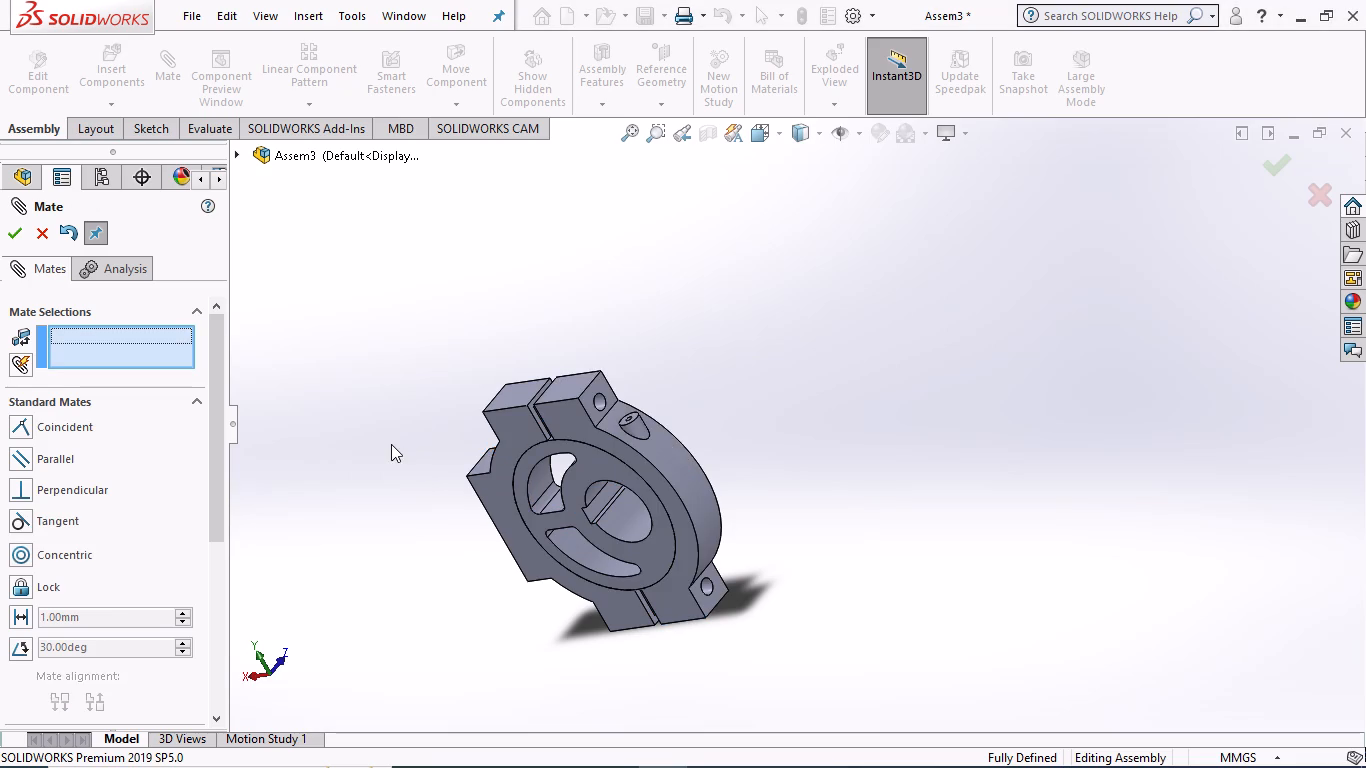
pyautogui.moveTo(389, 444); pyautogui.dragTo(430, 355, button='middle')
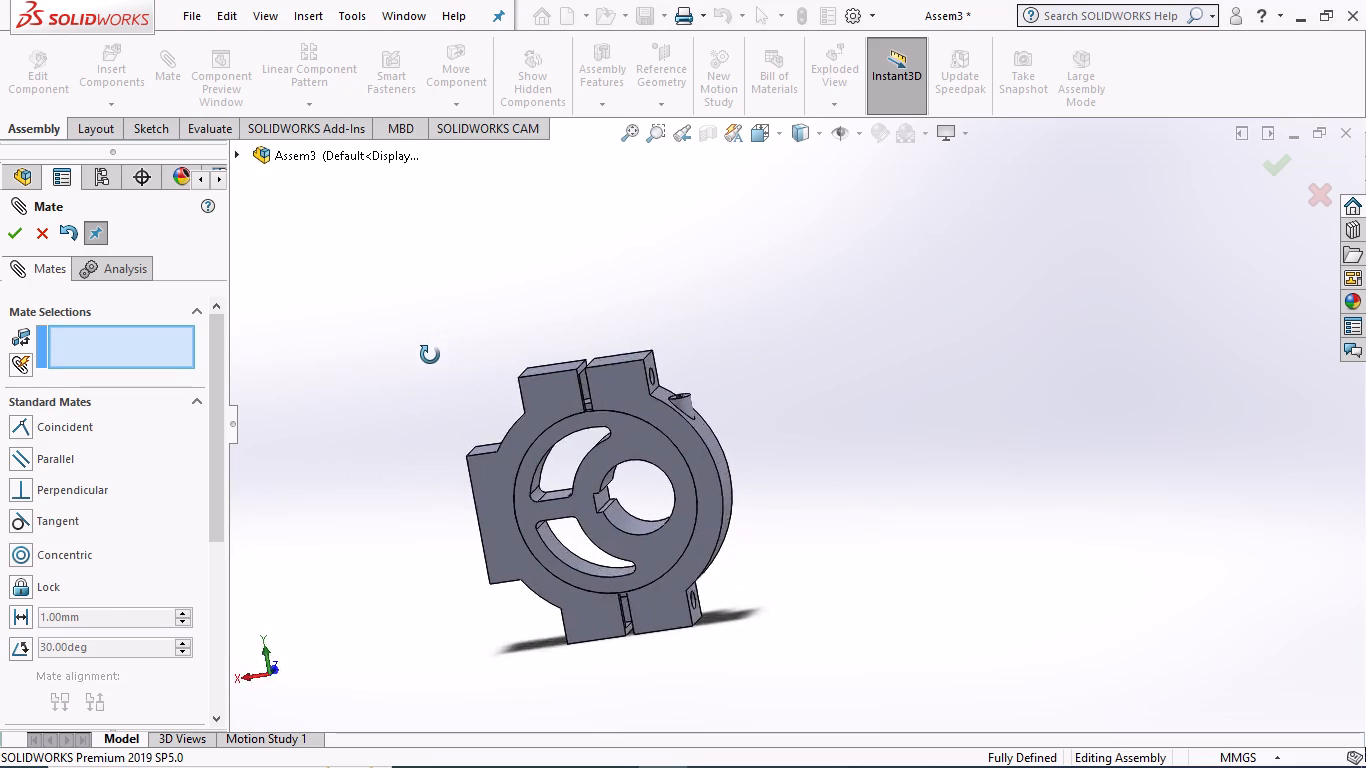
pyautogui.moveTo(430, 355); pyautogui.dragTo(692, 553, button='middle')
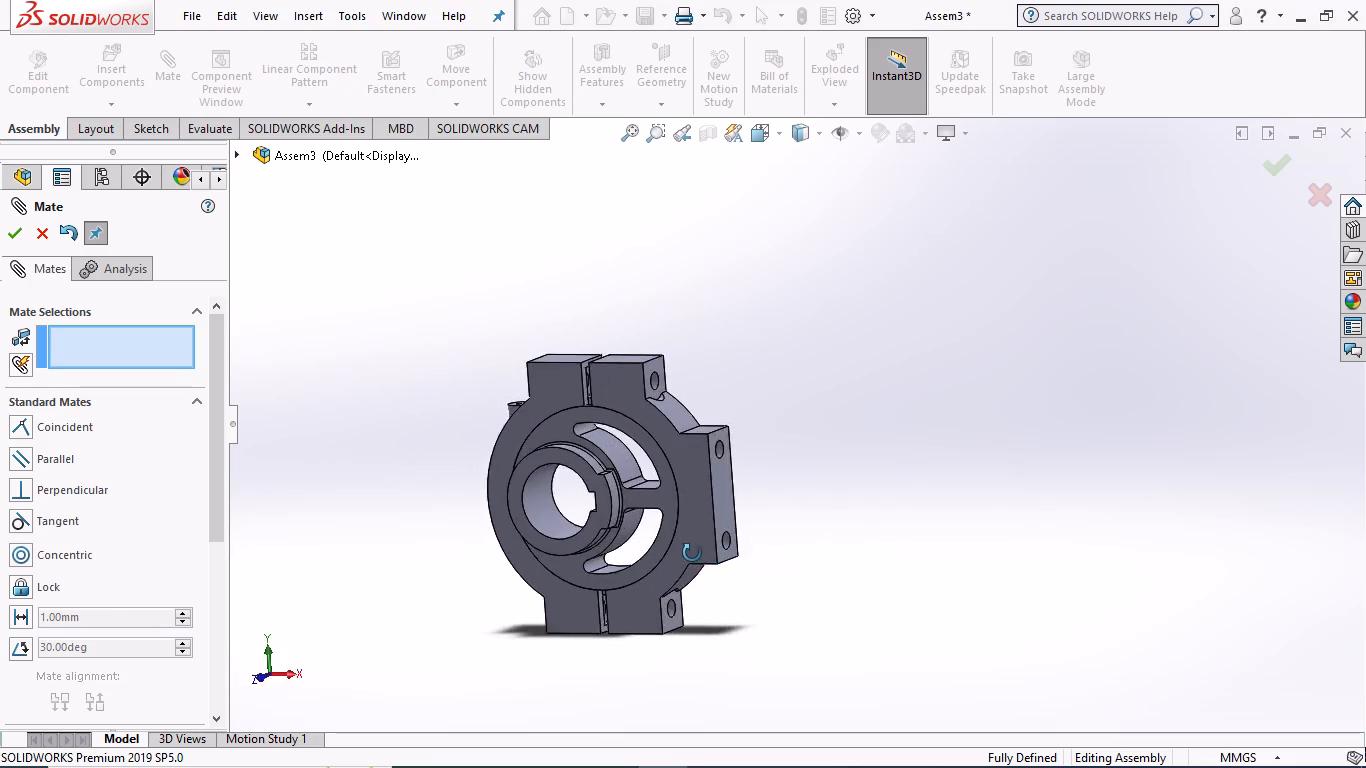
pyautogui.moveTo(692, 553); pyautogui.dragTo(742, 596, button='middle')
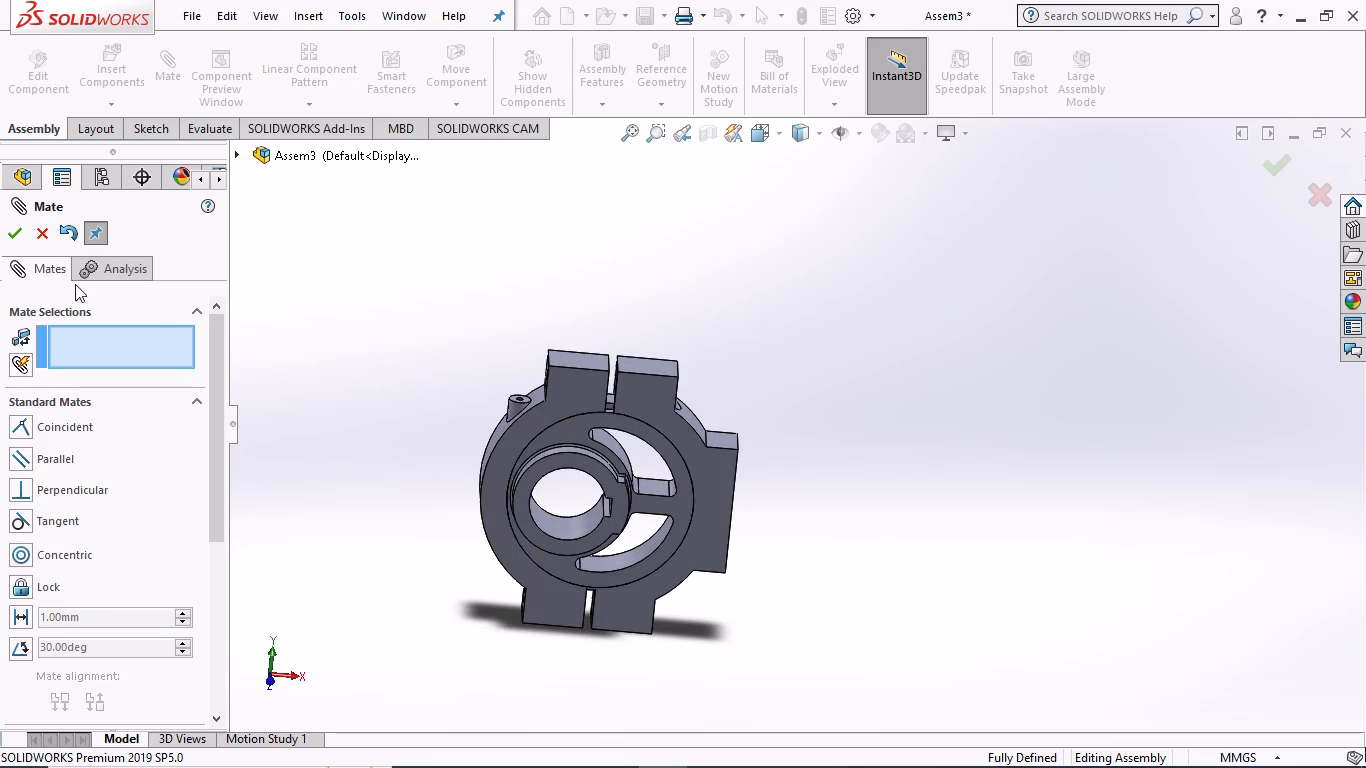
pyautogui.click(6, 231)
# Insert the shim from the assembly 2 folder, turn it in 90° increments about X and Y, and place it above strap 1's upper lug.
pyautogui.click(121, 77)
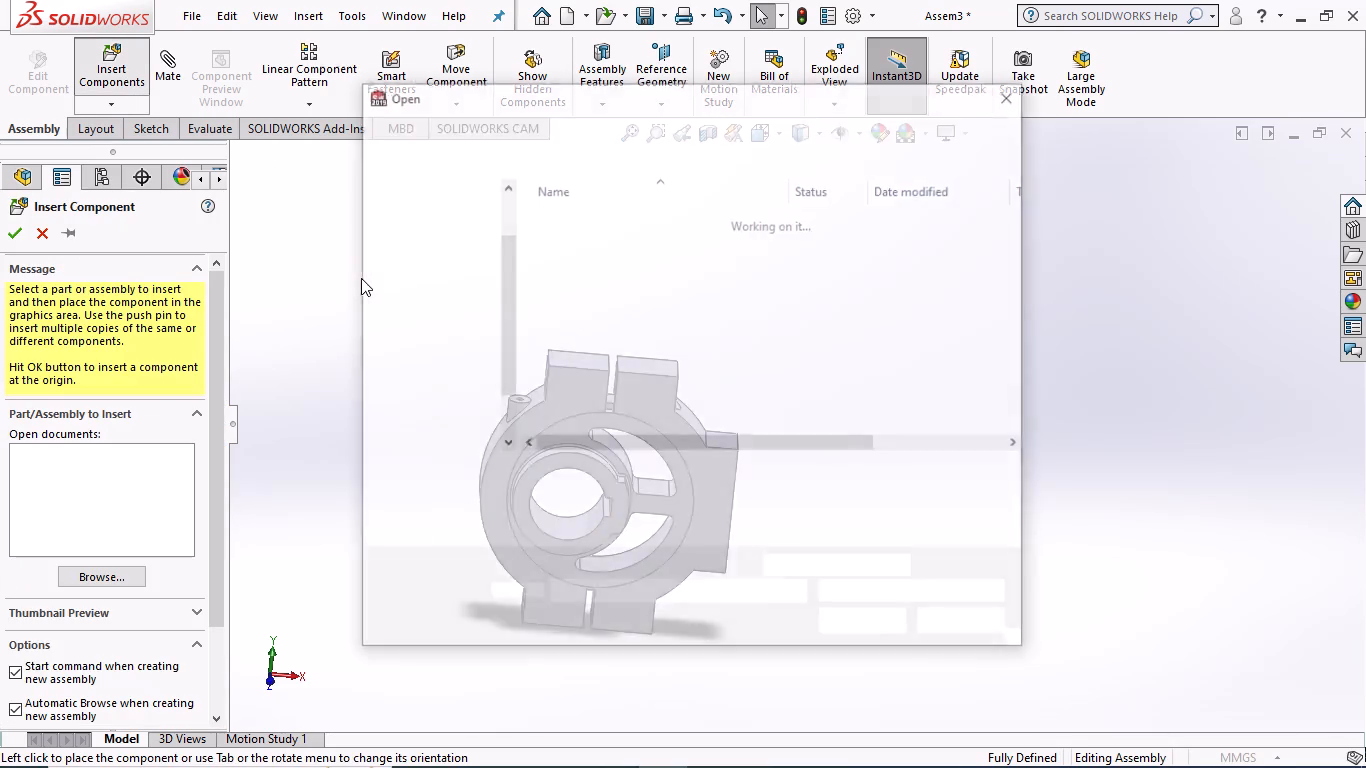
pyautogui.click(578, 302)
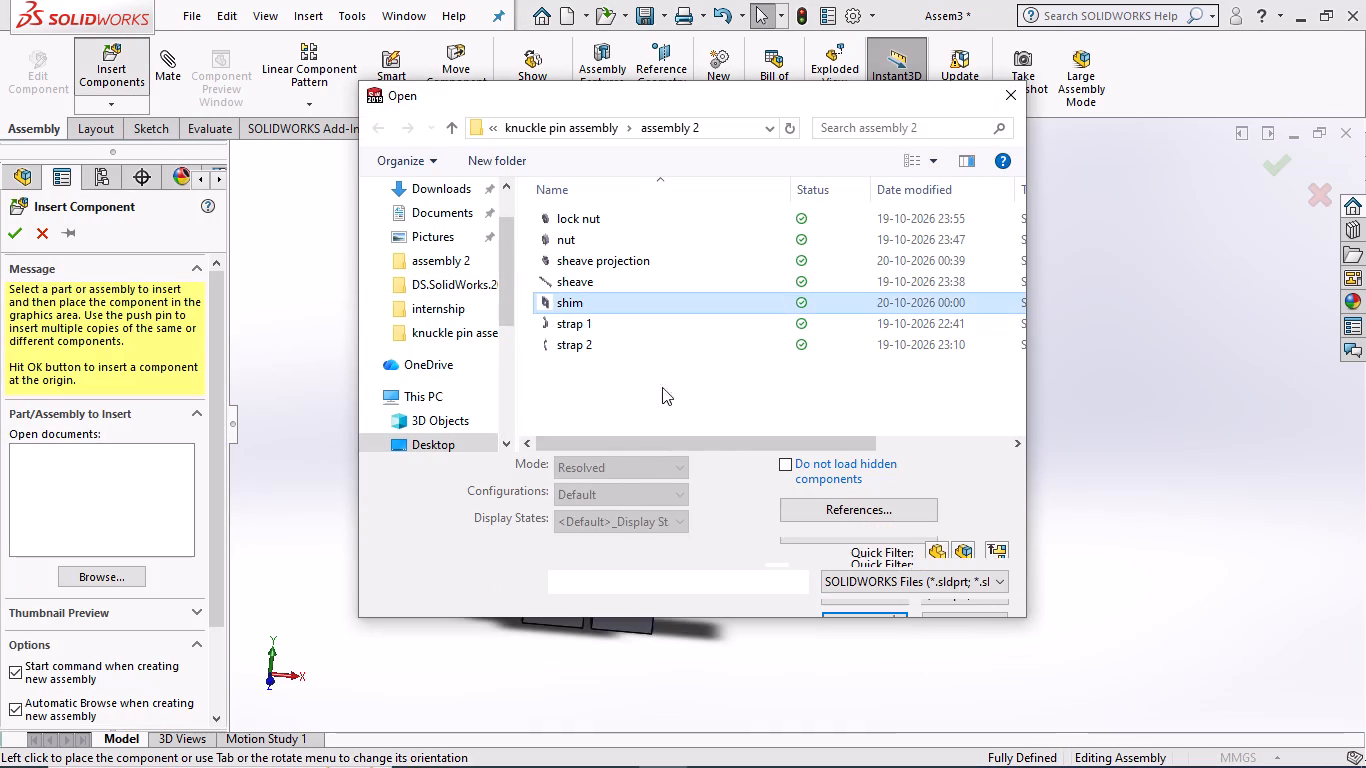
pyautogui.click(843, 591)
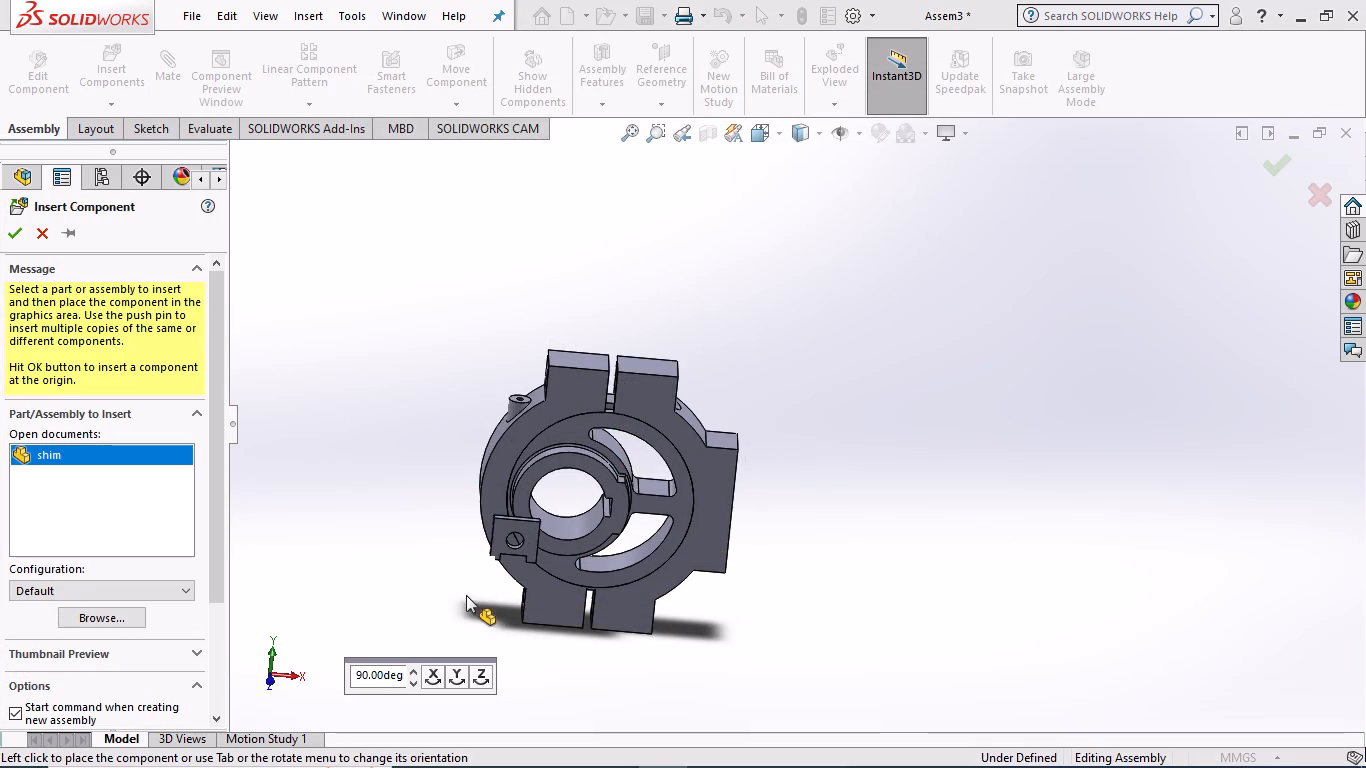
pyautogui.click(431, 672)
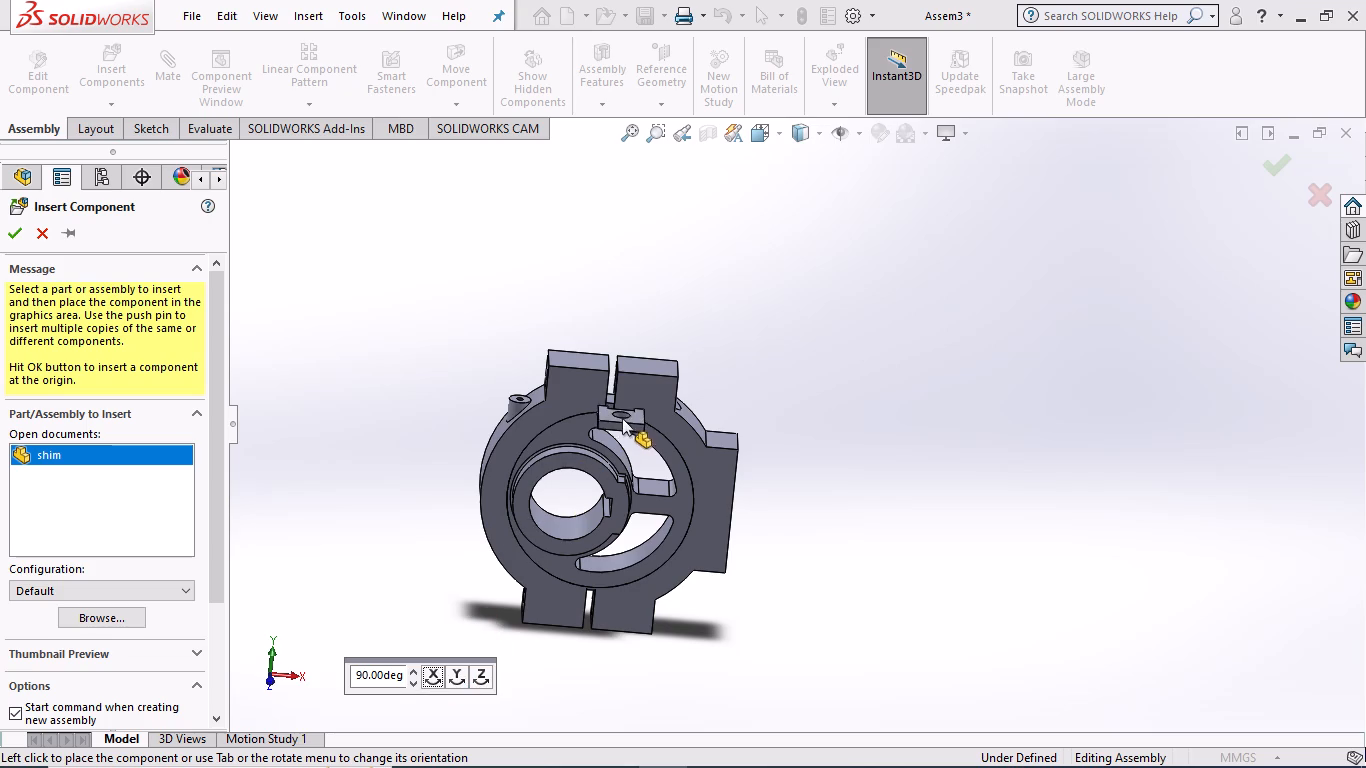
pyautogui.click(434, 677)
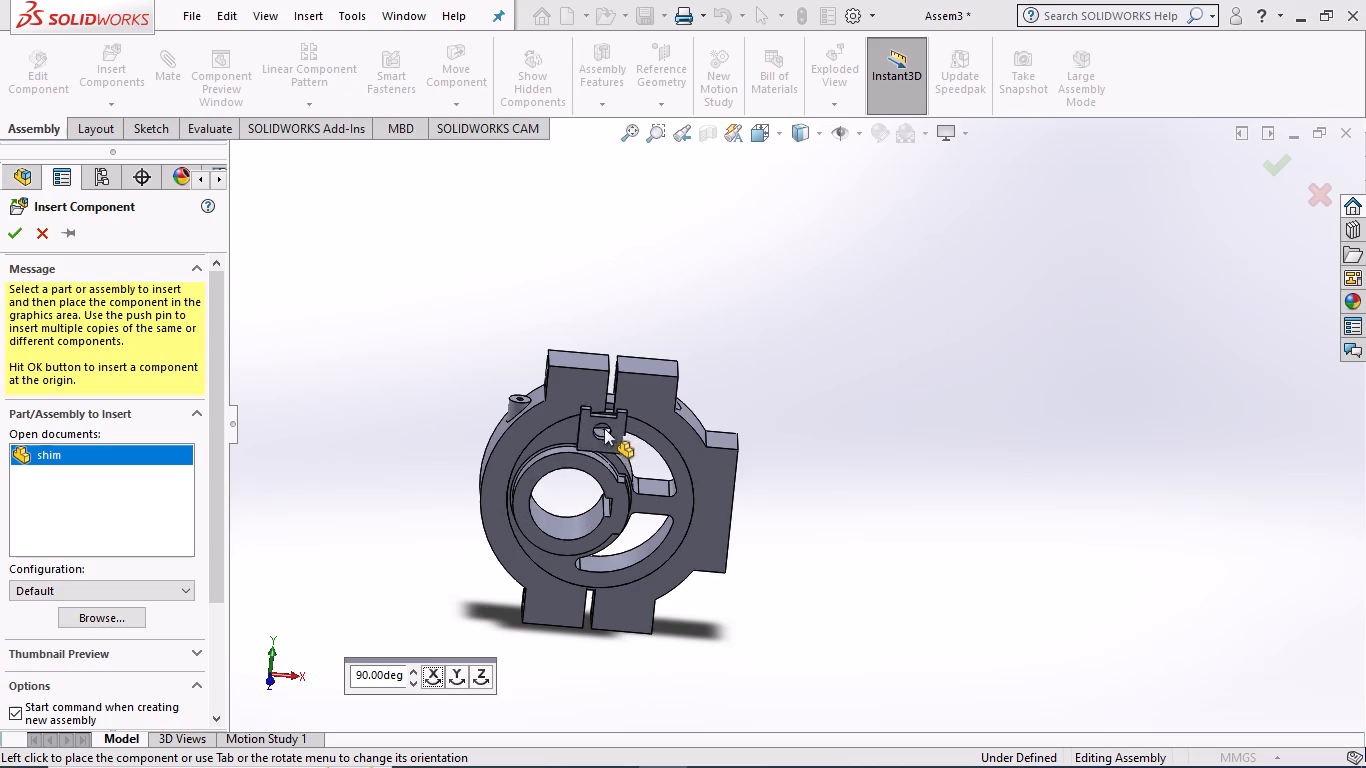
pyautogui.click(433, 674)
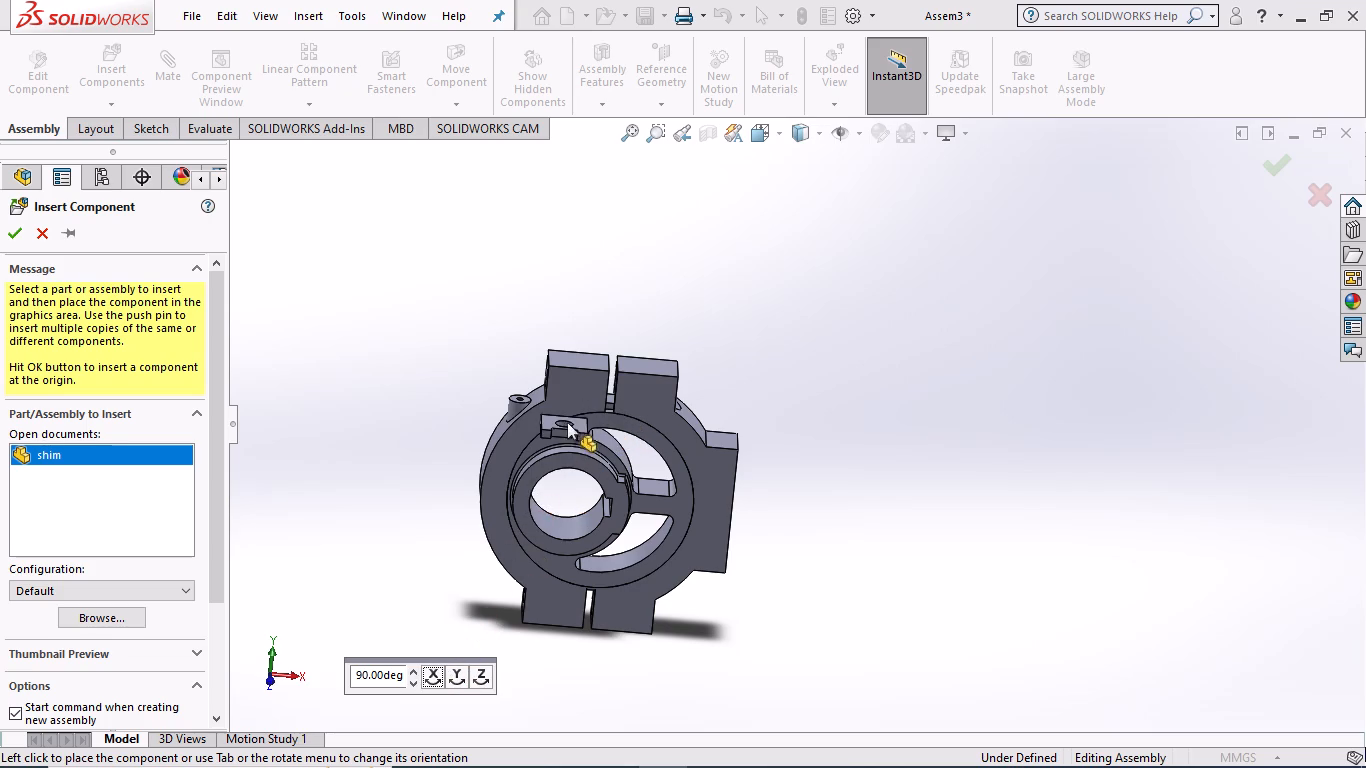
pyautogui.click(432, 669)
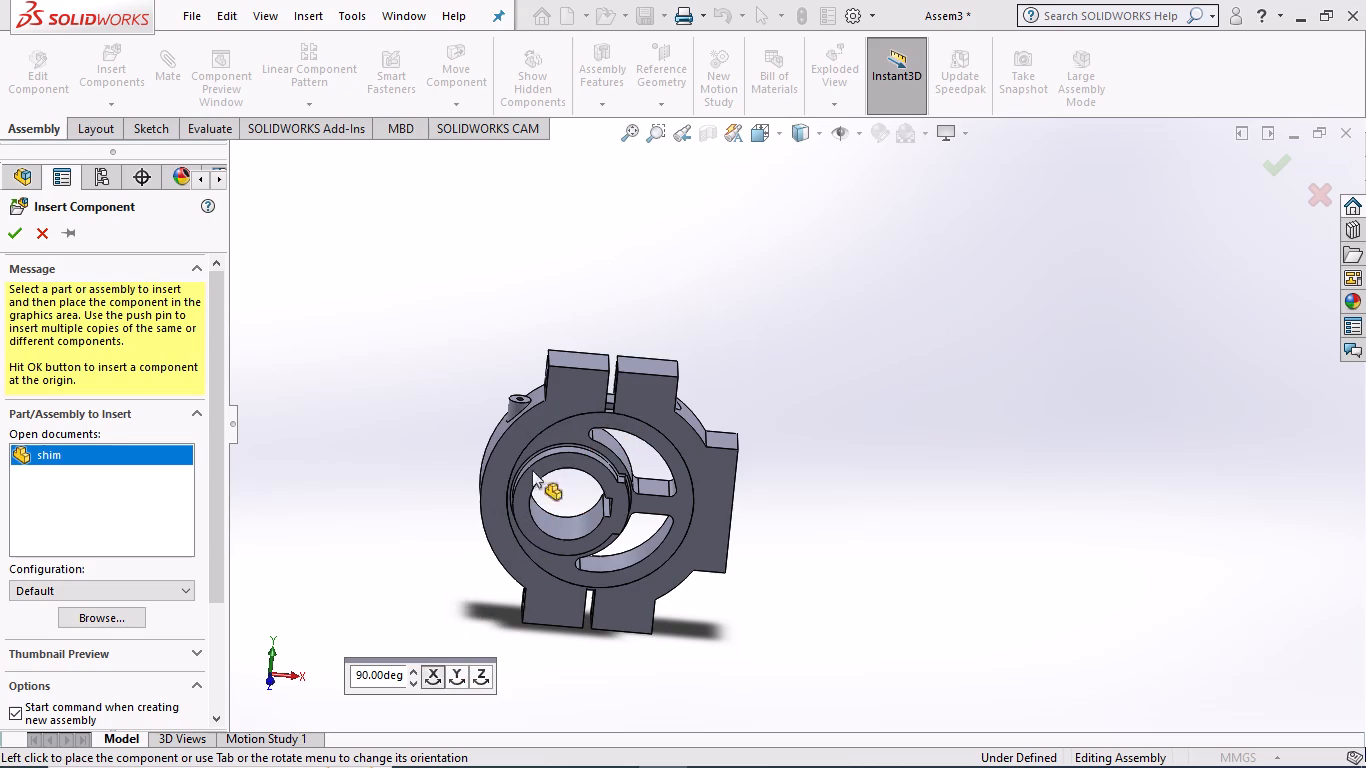
pyautogui.click(454, 677)
pyautogui.click(650, 335)
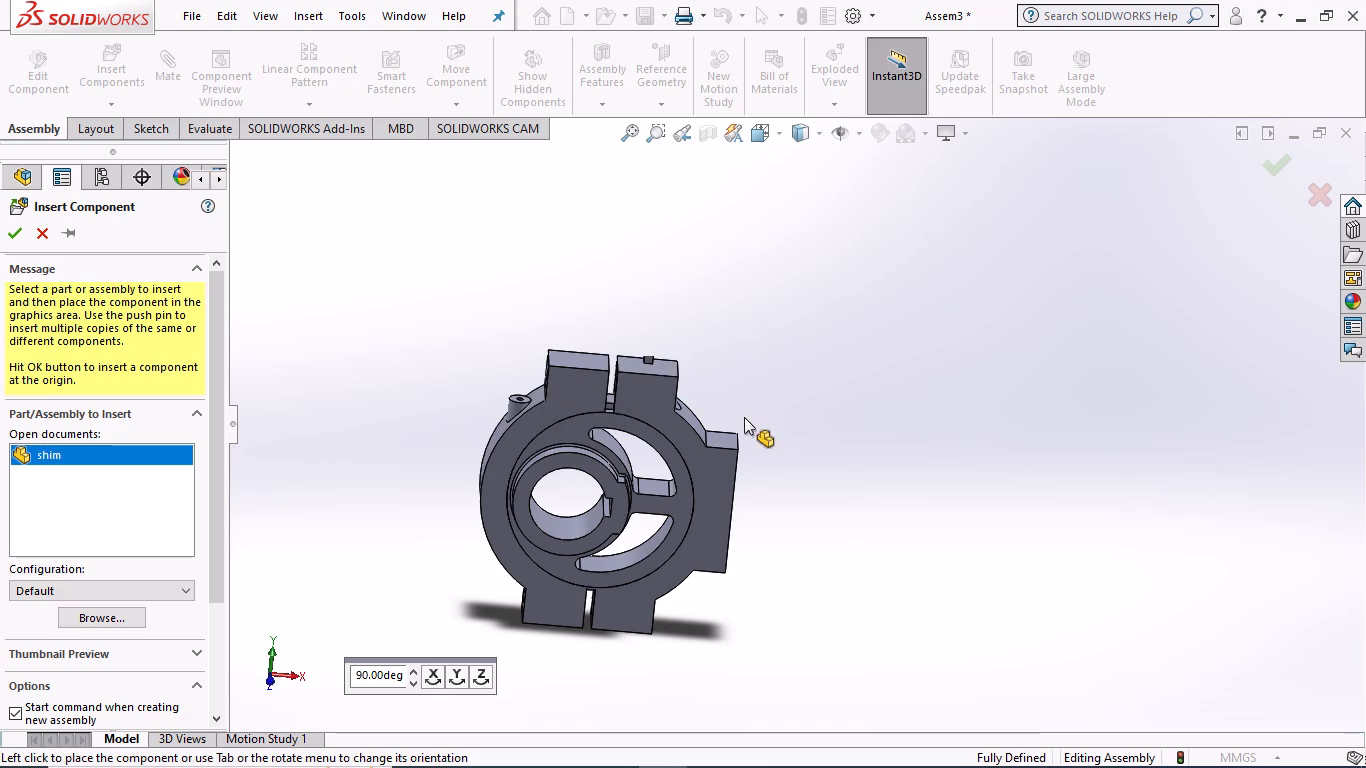
# Add a tangent mate between the sheave projection's outer cylindrical rim and the small bottom end face of the shim's leg.
pyautogui.scroll(-3, 603, 428)
pyautogui.scroll(-3, 565, 343)
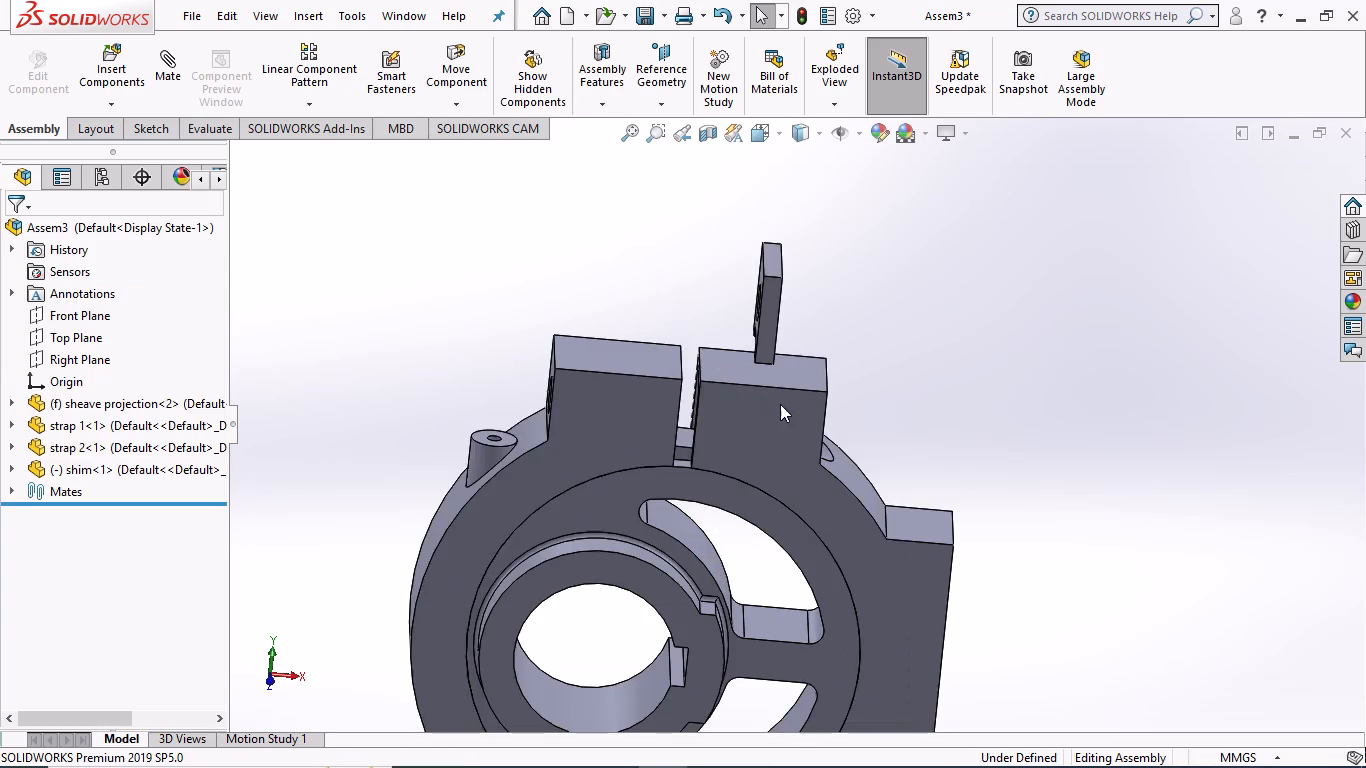
pyautogui.scroll(2, 785, 410)
pyautogui.moveTo(930, 421); pyautogui.dragTo(855, 491, button='middle')
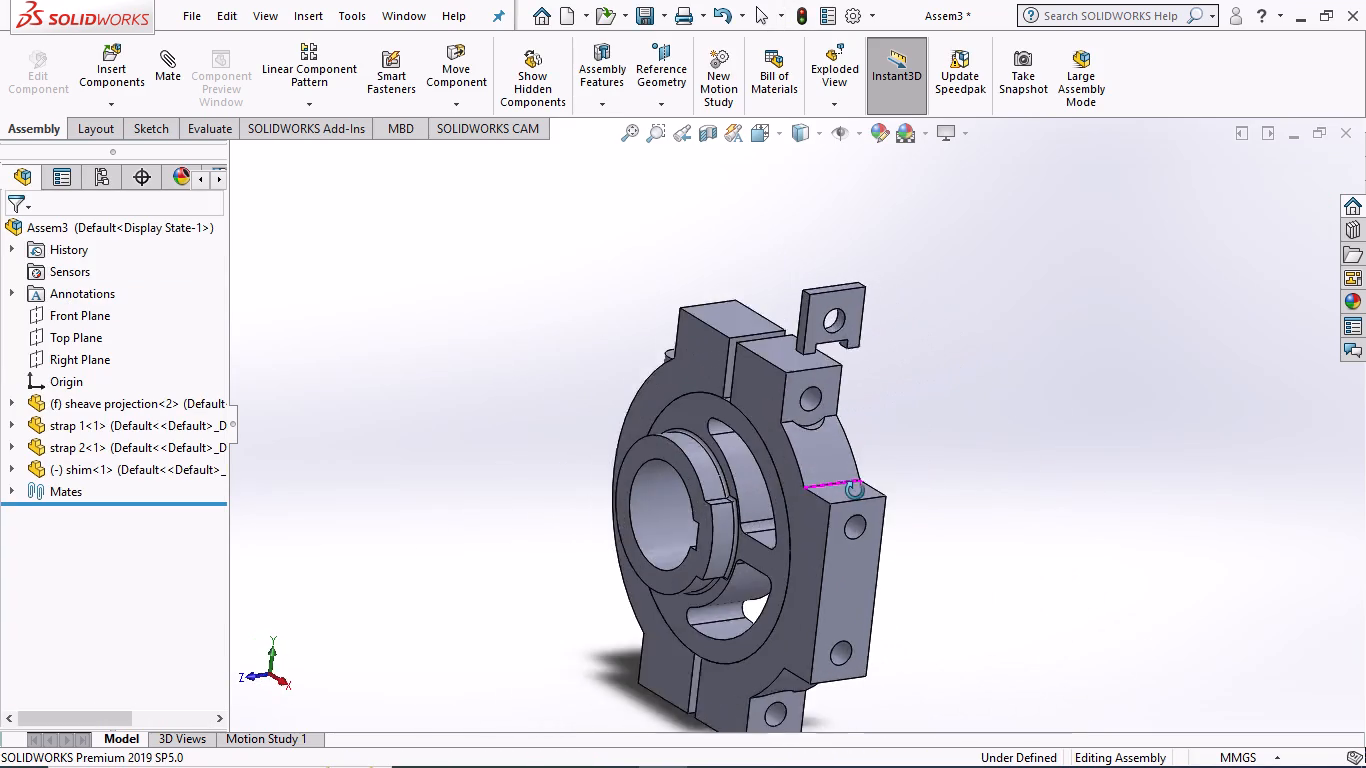
pyautogui.moveTo(855, 491); pyautogui.dragTo(883, 537, button='middle')
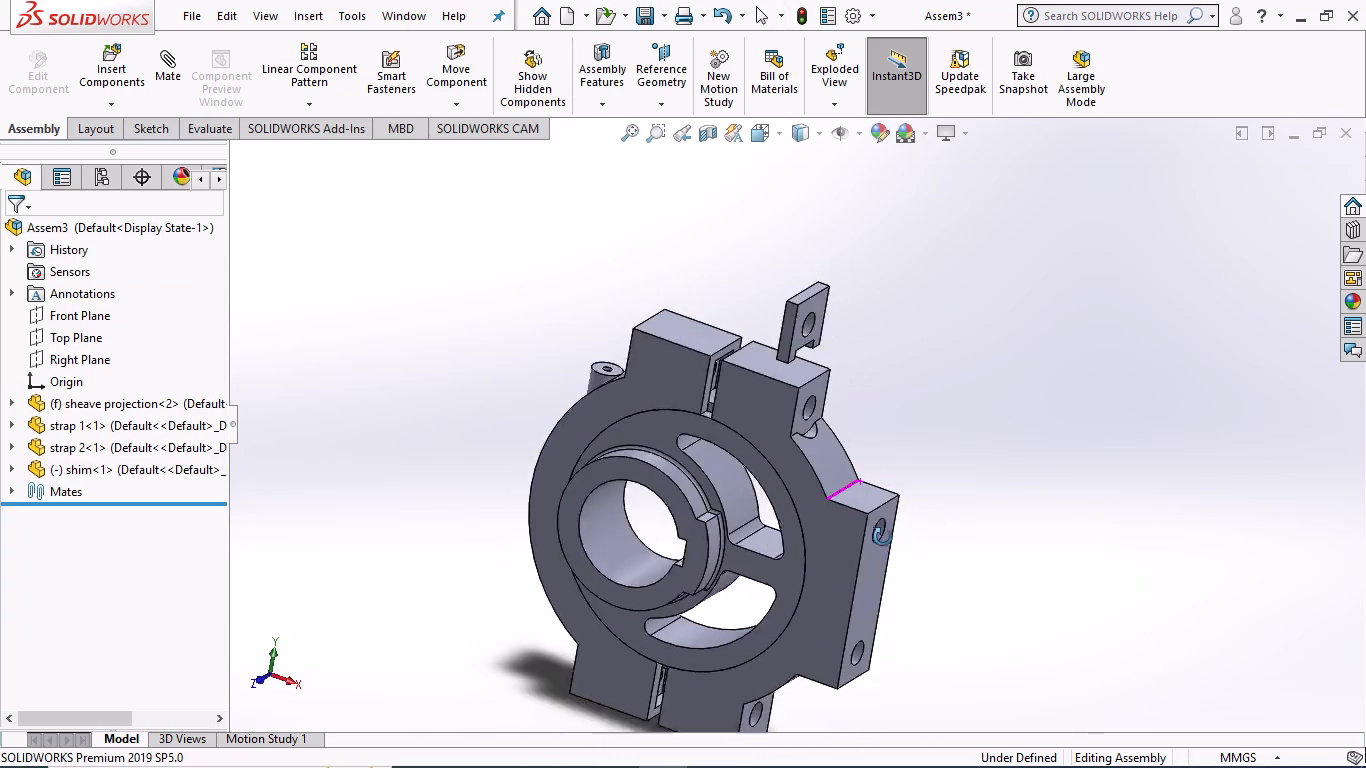
pyautogui.moveTo(883, 537); pyautogui.dragTo(722, 344, button='middle')
pyautogui.scroll(-1, 975, 472)
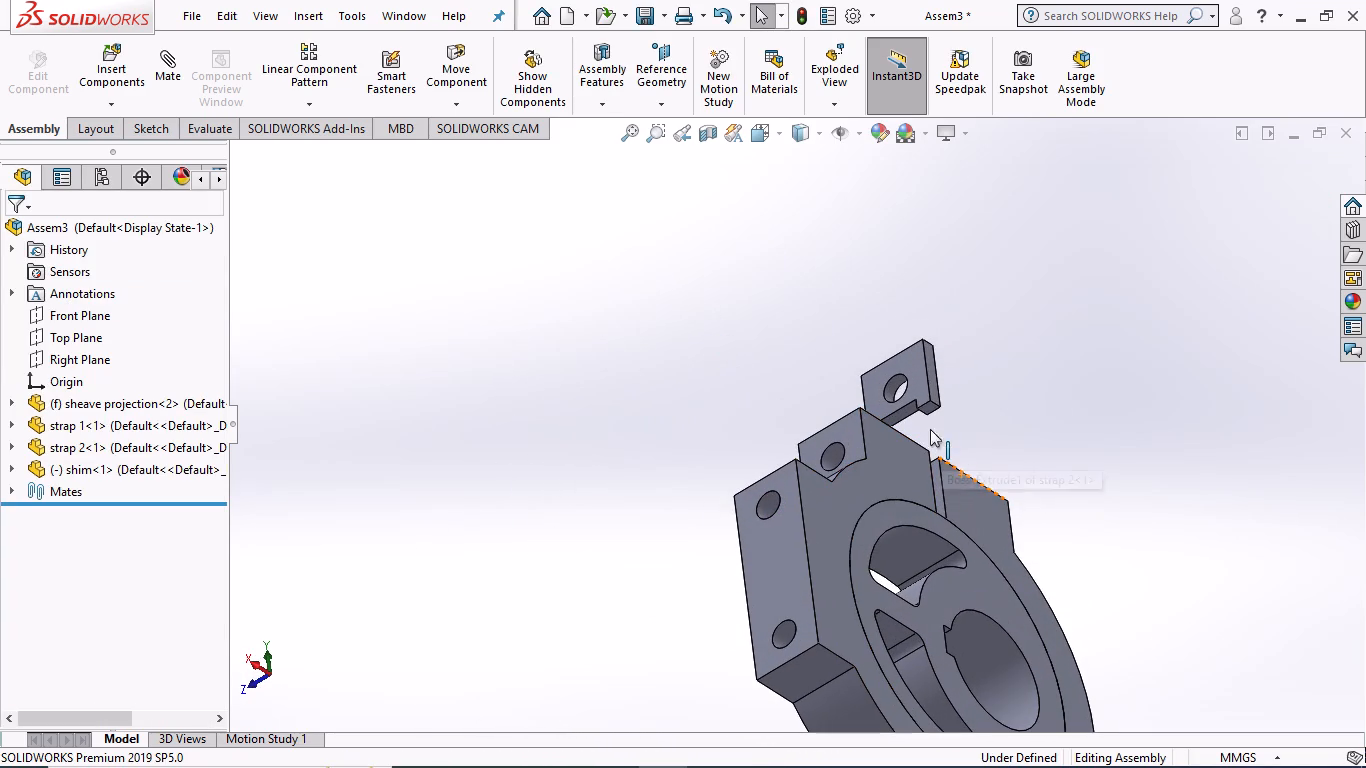
pyautogui.click(928, 406)
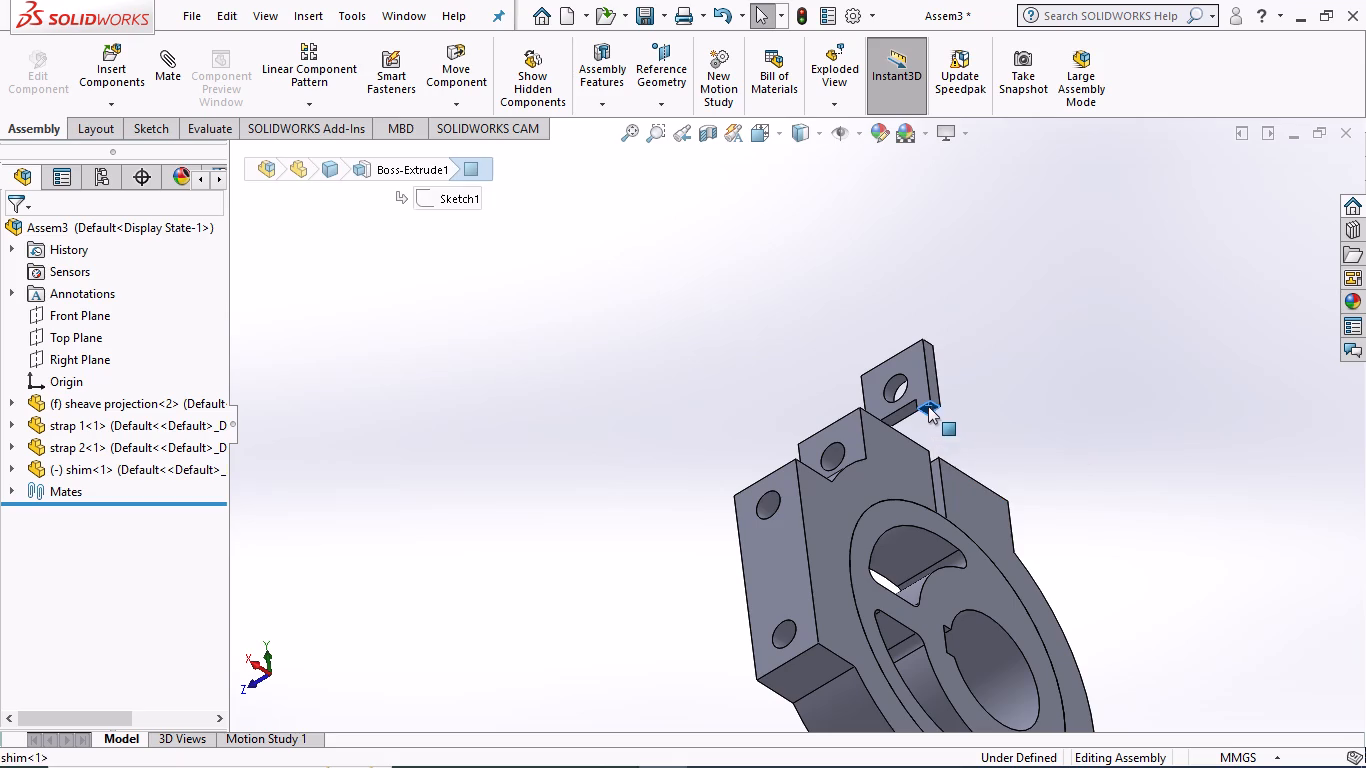
pyautogui.moveTo(1085, 449); pyautogui.dragTo(1040, 727, button='middle')
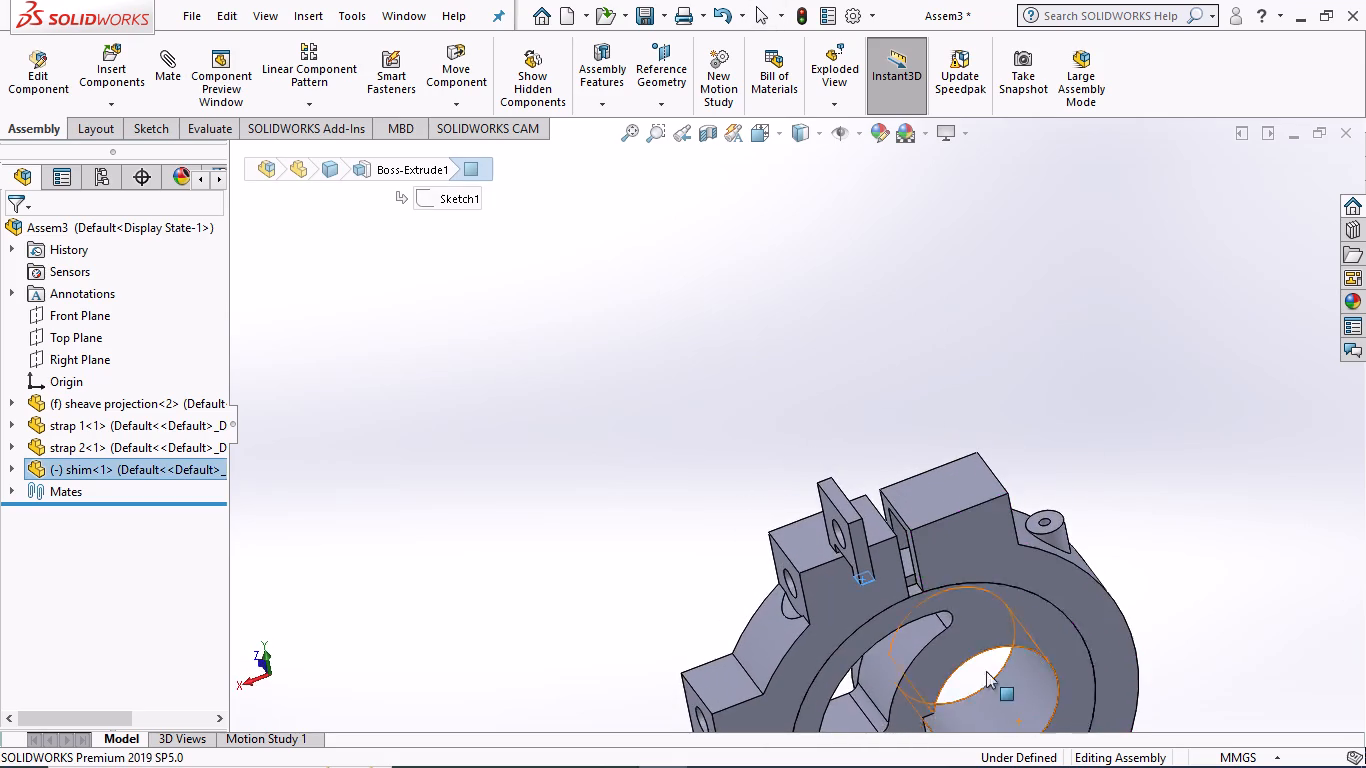
pyautogui.scroll(-5, 970, 558)
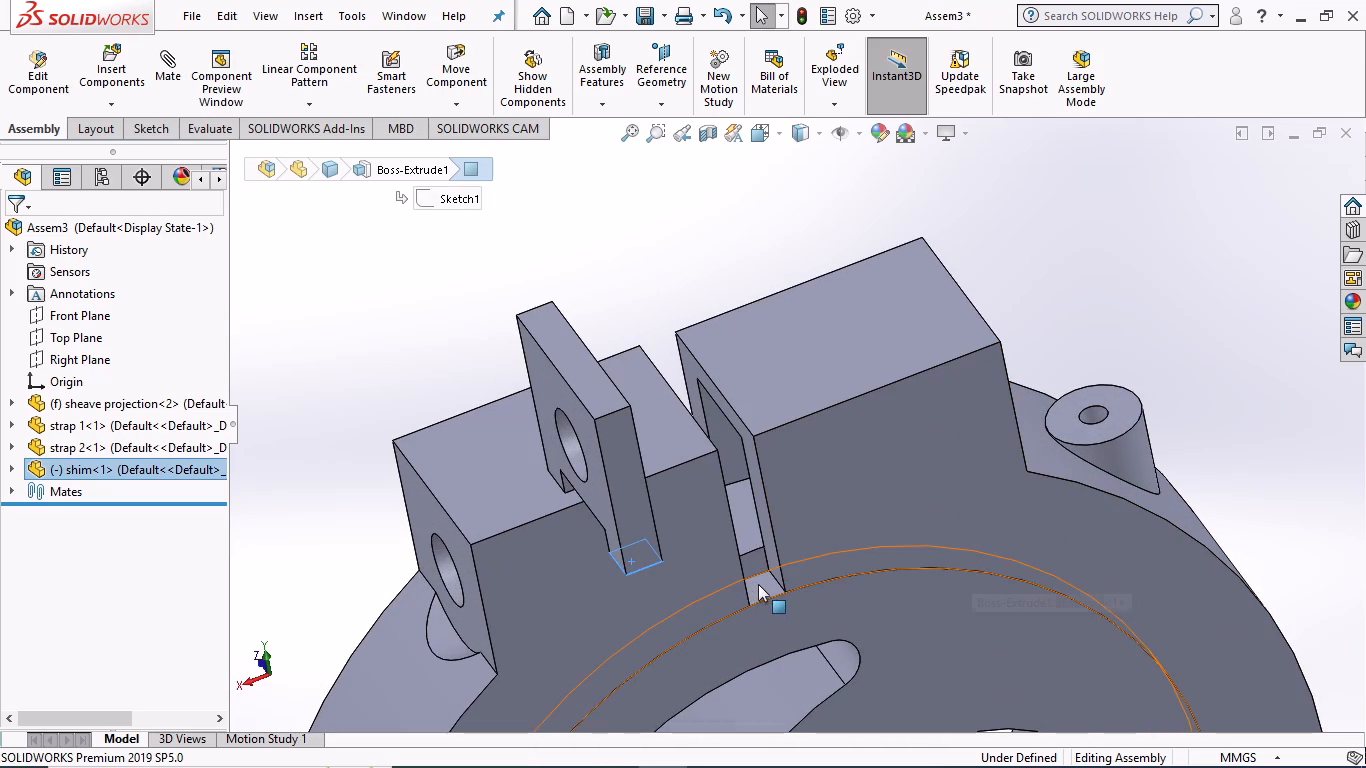
pyautogui.click(759, 584)
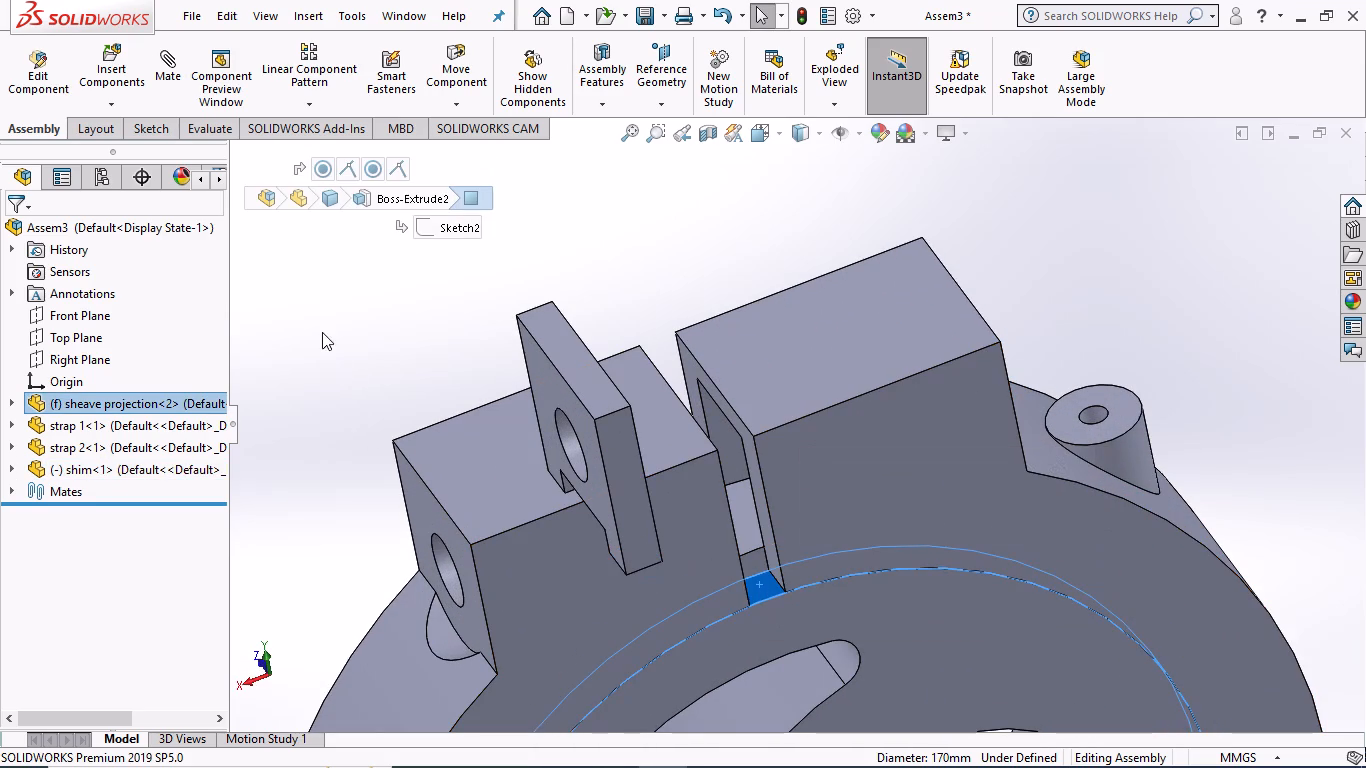
pyautogui.click(322, 332)
pyautogui.click(170, 65)
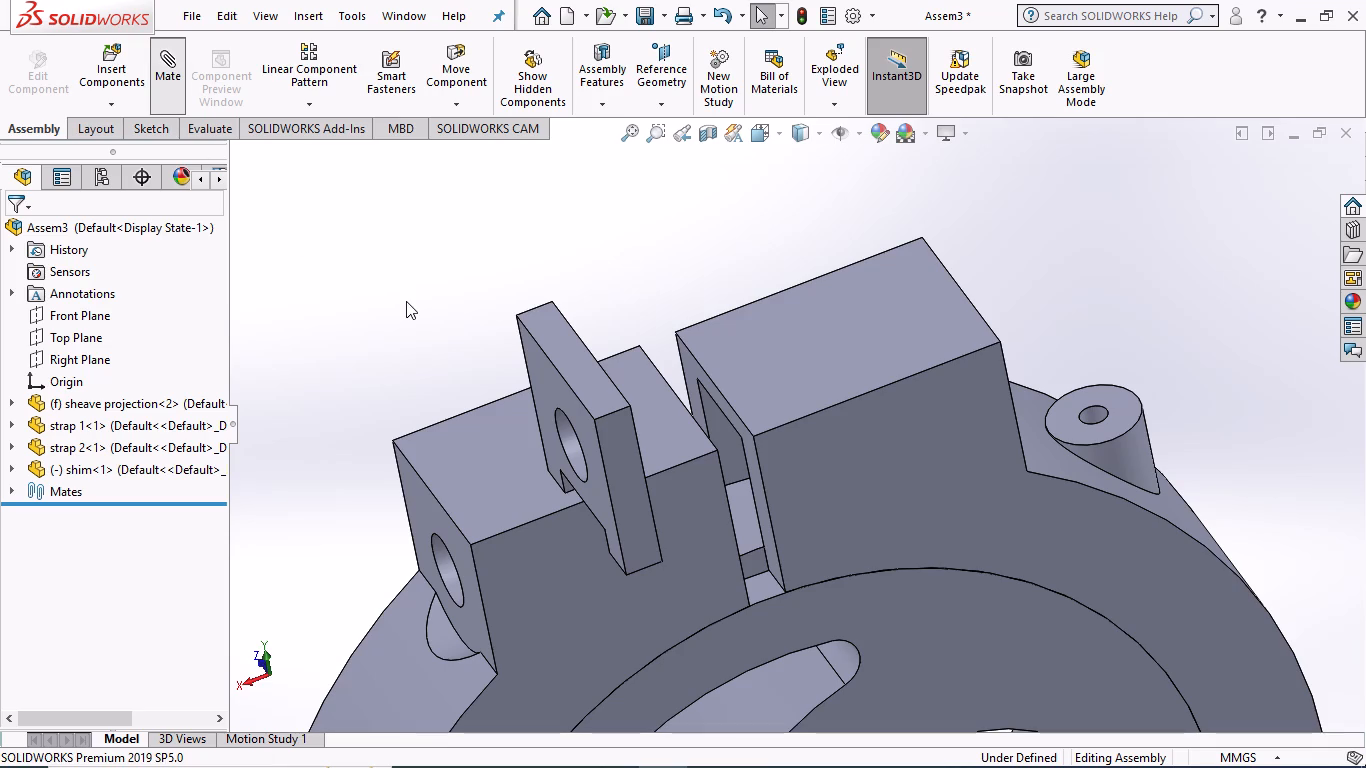
pyautogui.click(759, 585)
pyautogui.moveTo(394, 352); pyautogui.dragTo(404, 226, button='middle')
pyautogui.moveTo(404, 289); pyautogui.dragTo(403, 167, button='middle')
pyautogui.scroll(1, 403, 167)
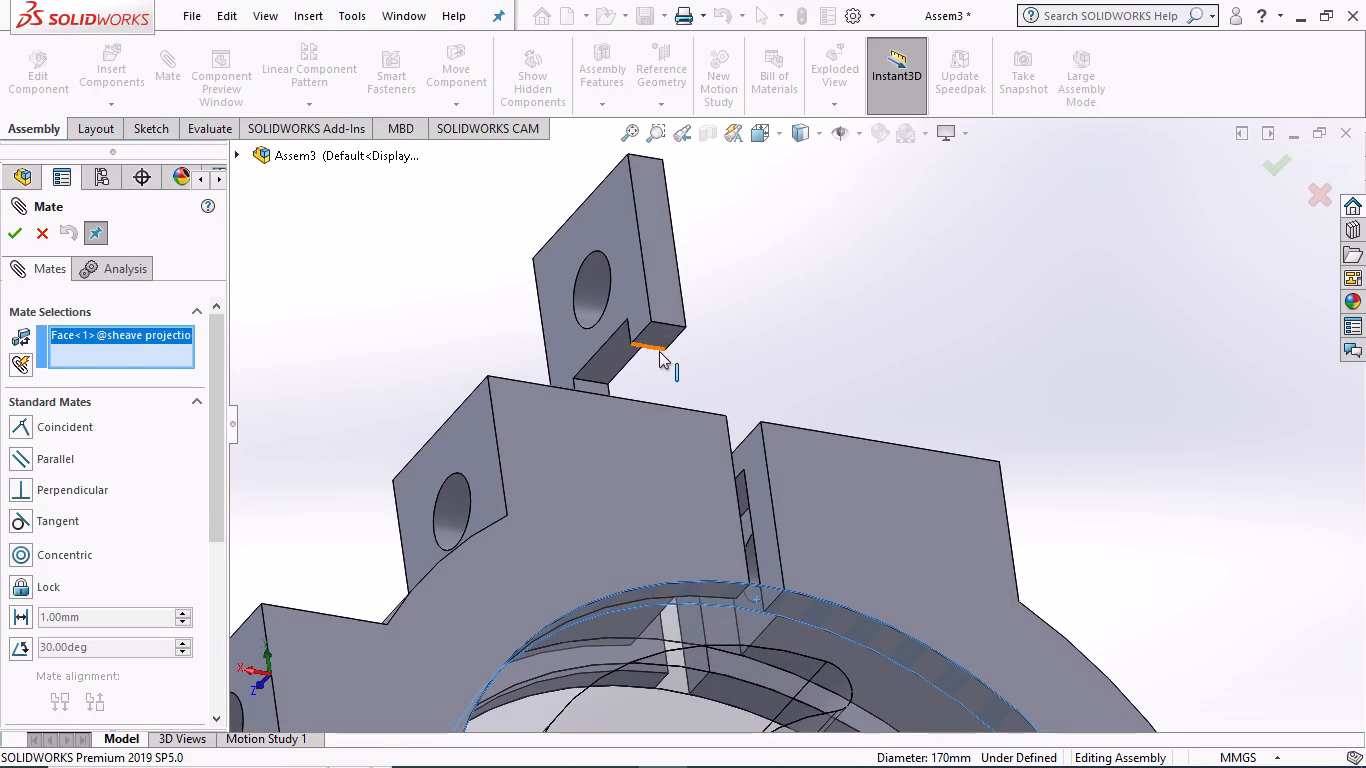
pyautogui.click(661, 332)
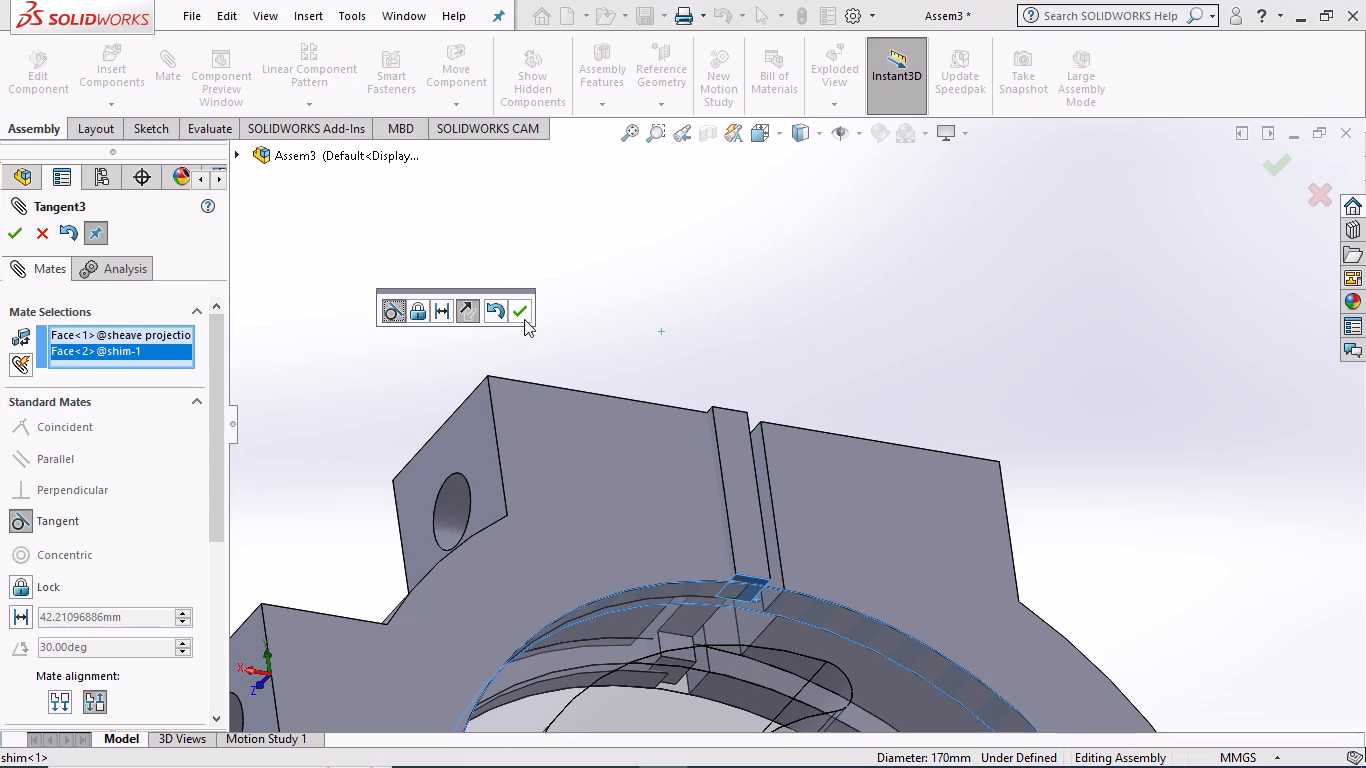
pyautogui.click(517, 307)
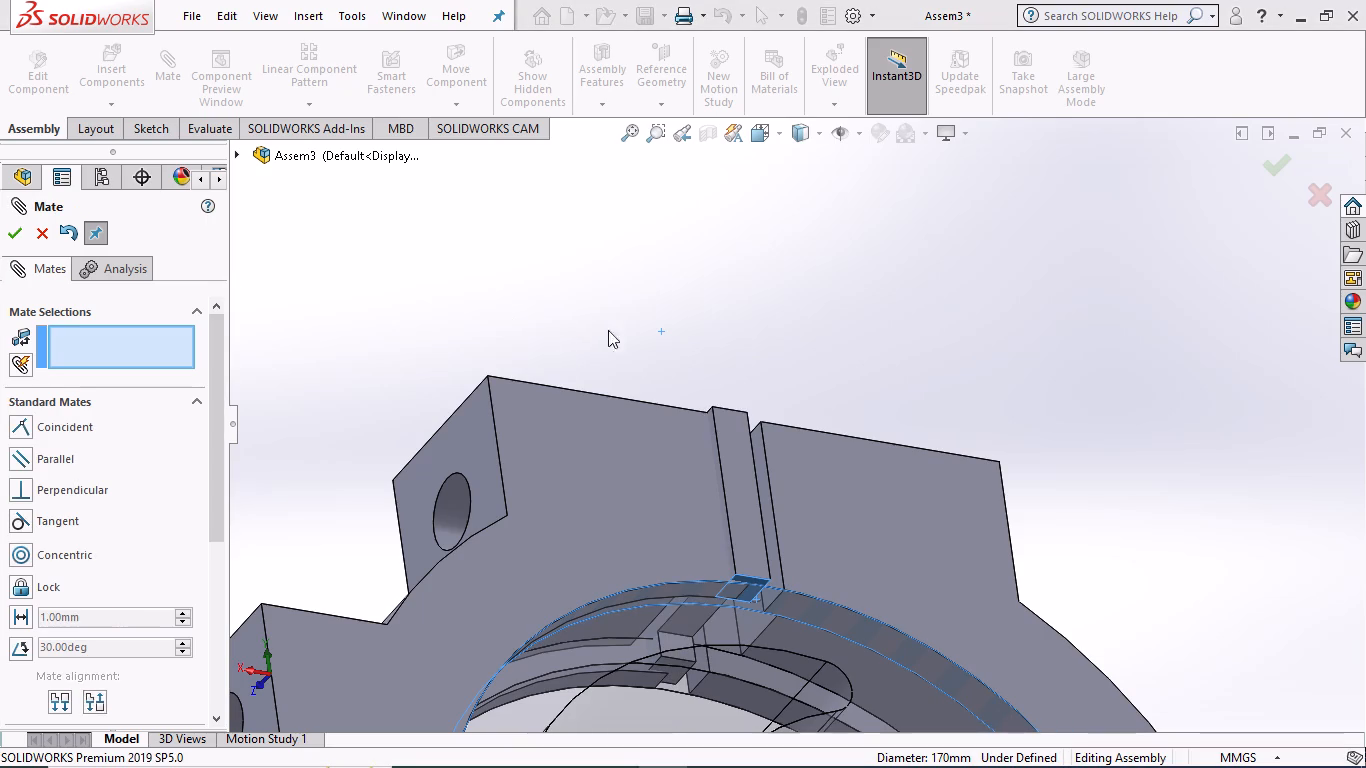
# Add a coincident mate between strap 2's upper lug face in the split gap and the shim's broad face.
pyautogui.moveTo(848, 330); pyautogui.dragTo(753, 484, button='middle')
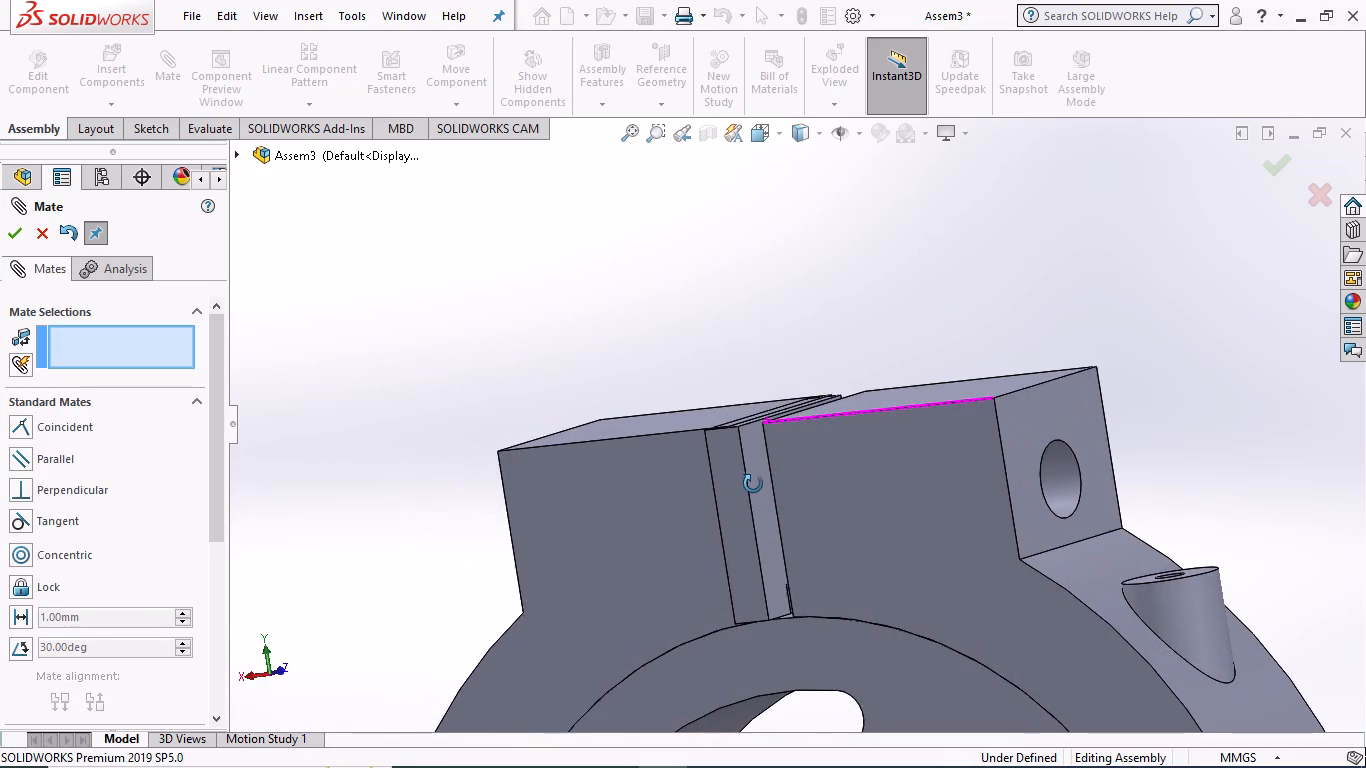
pyautogui.moveTo(753, 484); pyautogui.dragTo(852, 521, button='middle')
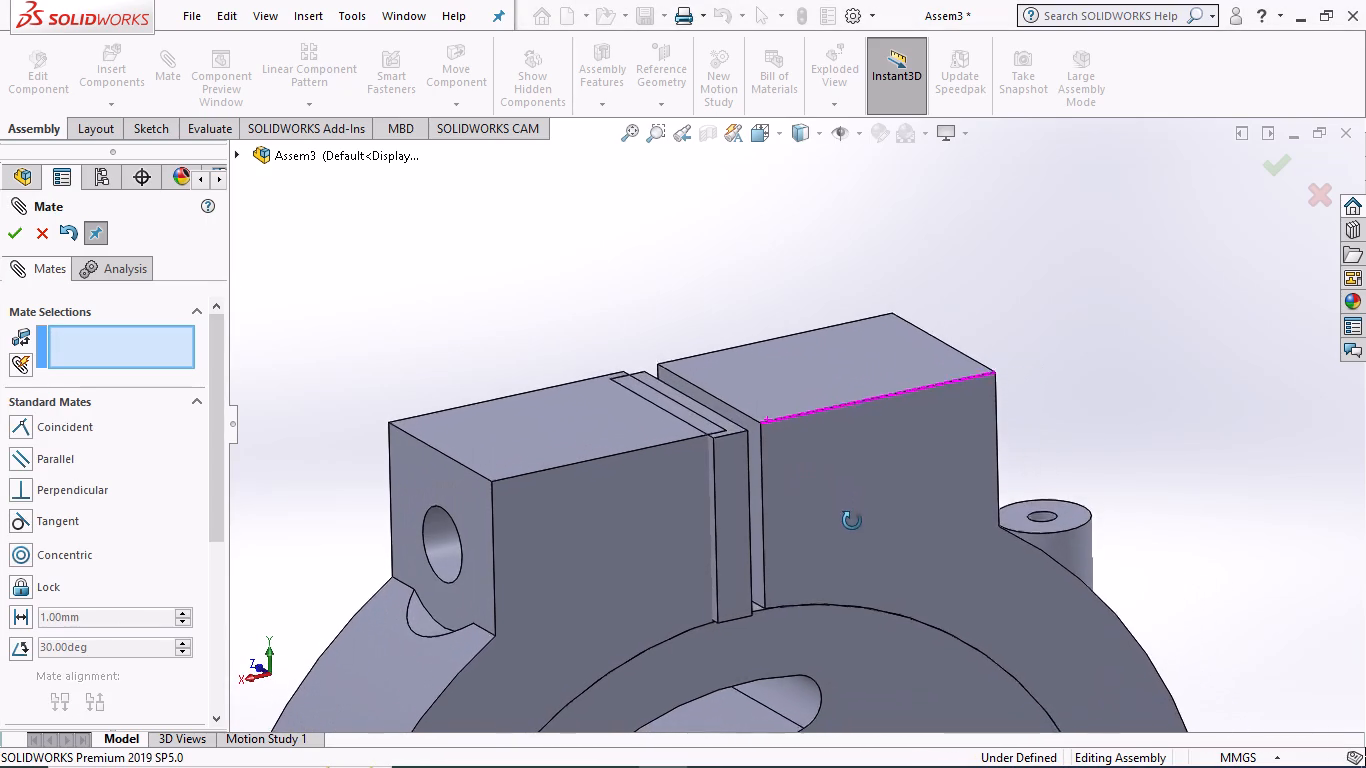
pyautogui.moveTo(852, 521); pyautogui.dragTo(852, 535, button='middle')
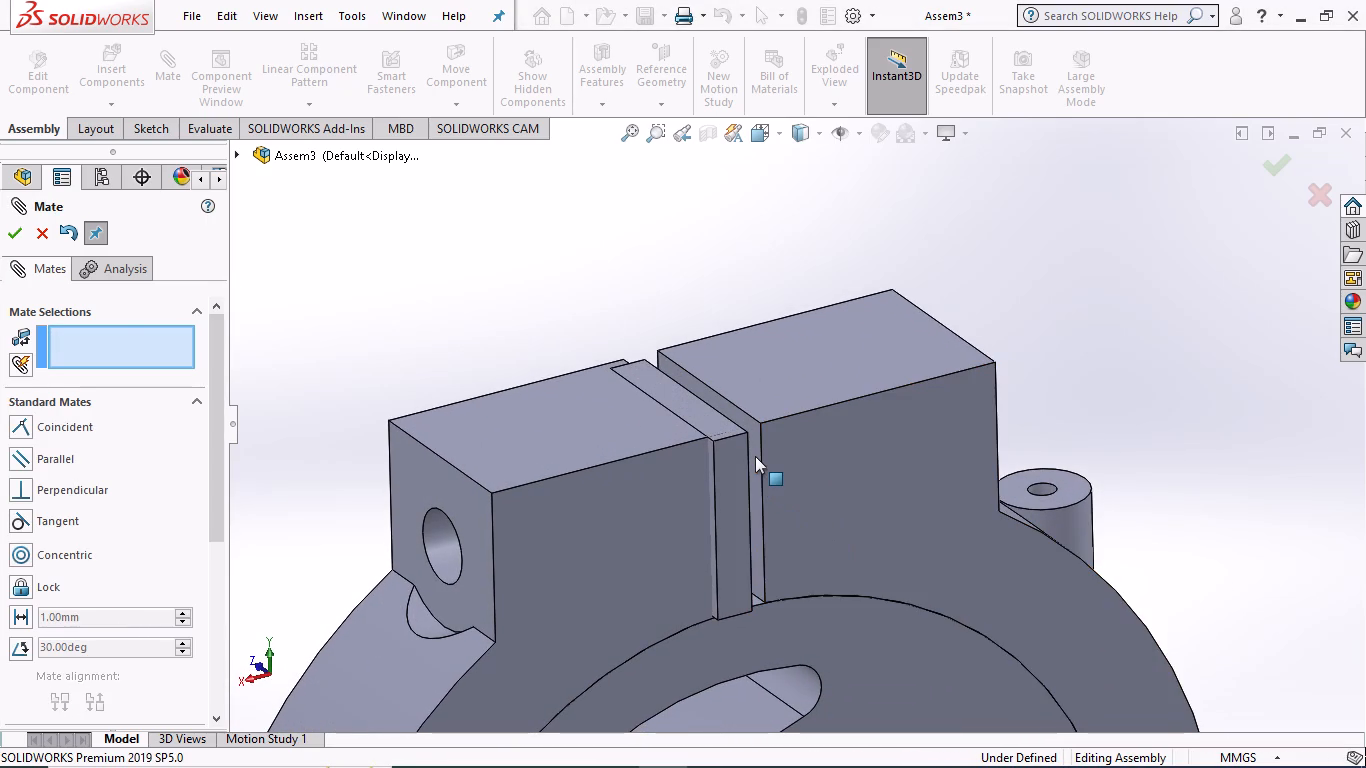
pyautogui.click(755, 456)
pyautogui.moveTo(1138, 409); pyautogui.dragTo(1040, 435, button='middle')
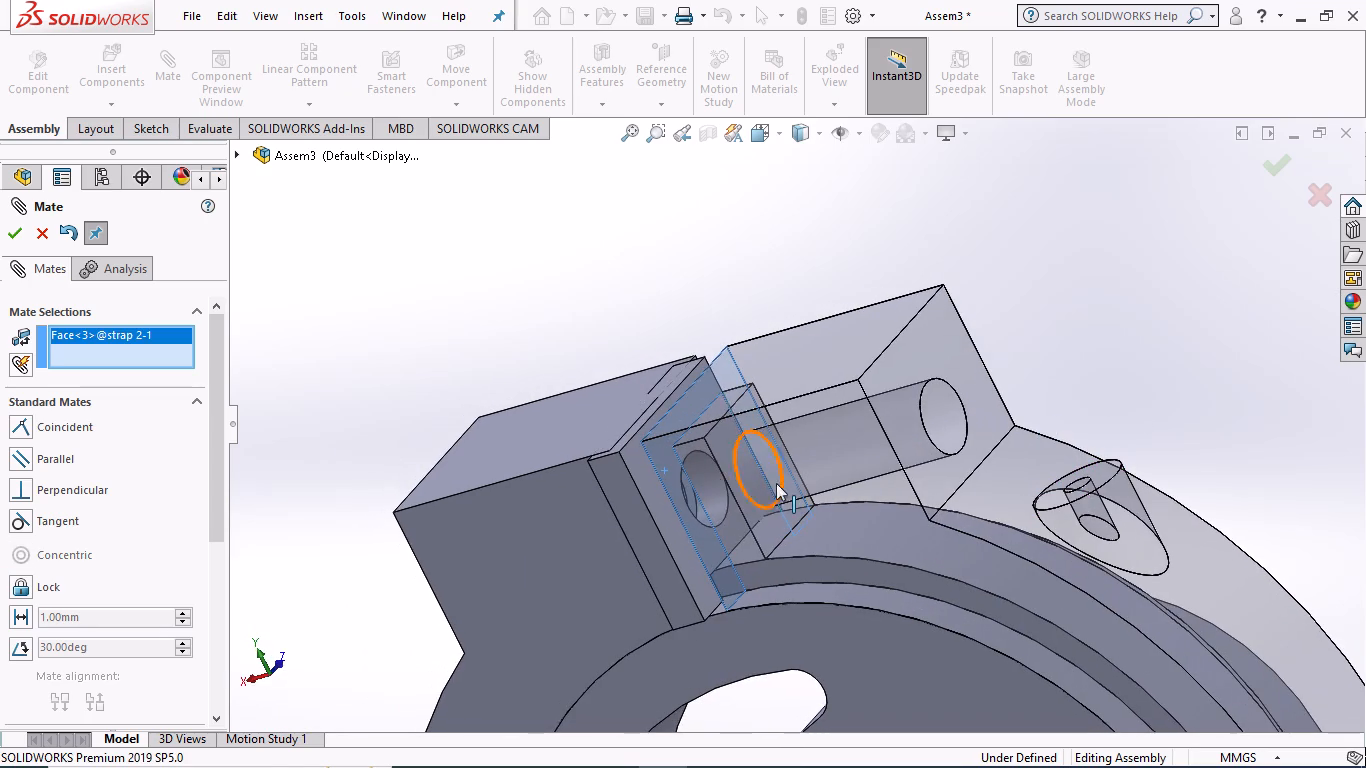
pyautogui.click(668, 512)
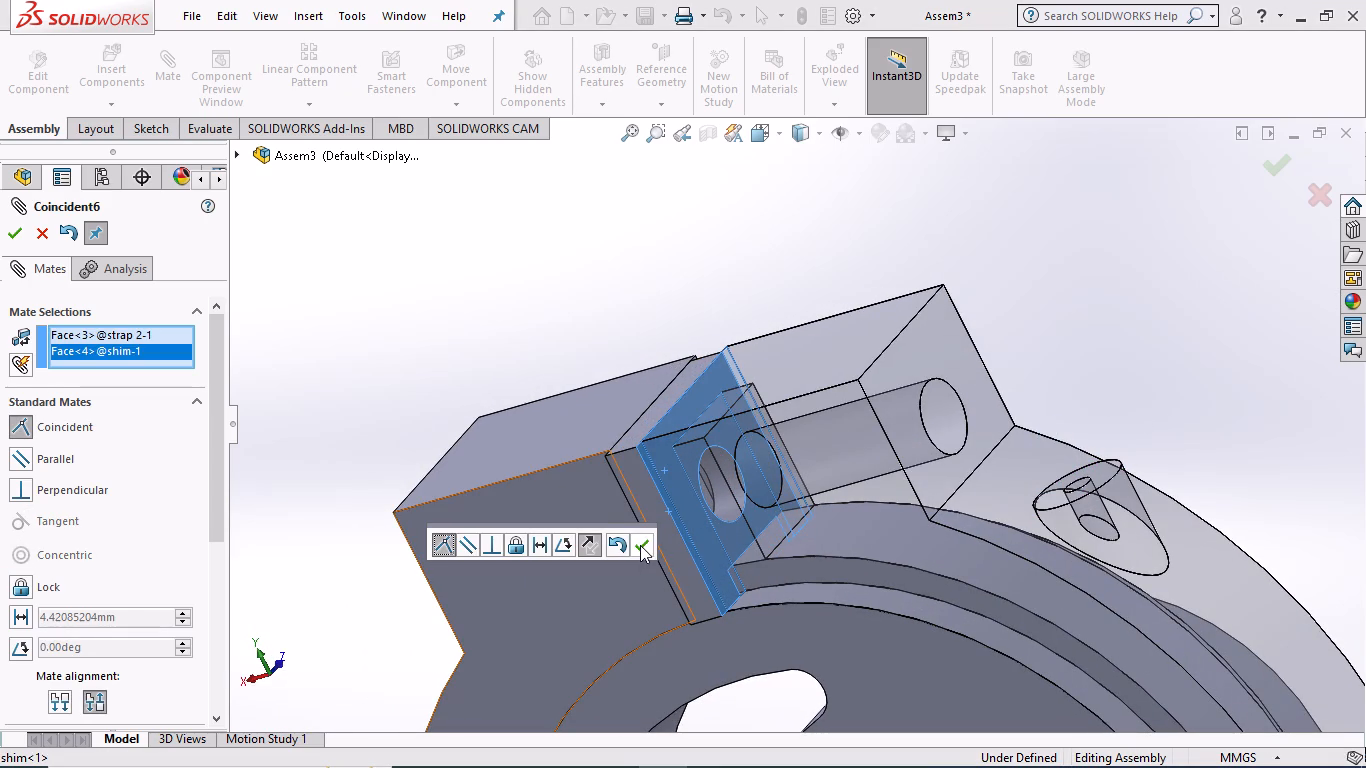
pyautogui.click(640, 545)
# Add a coincident mate between the shim's narrow side face and strap 1's adjacent flat side face.
pyautogui.click(645, 500)
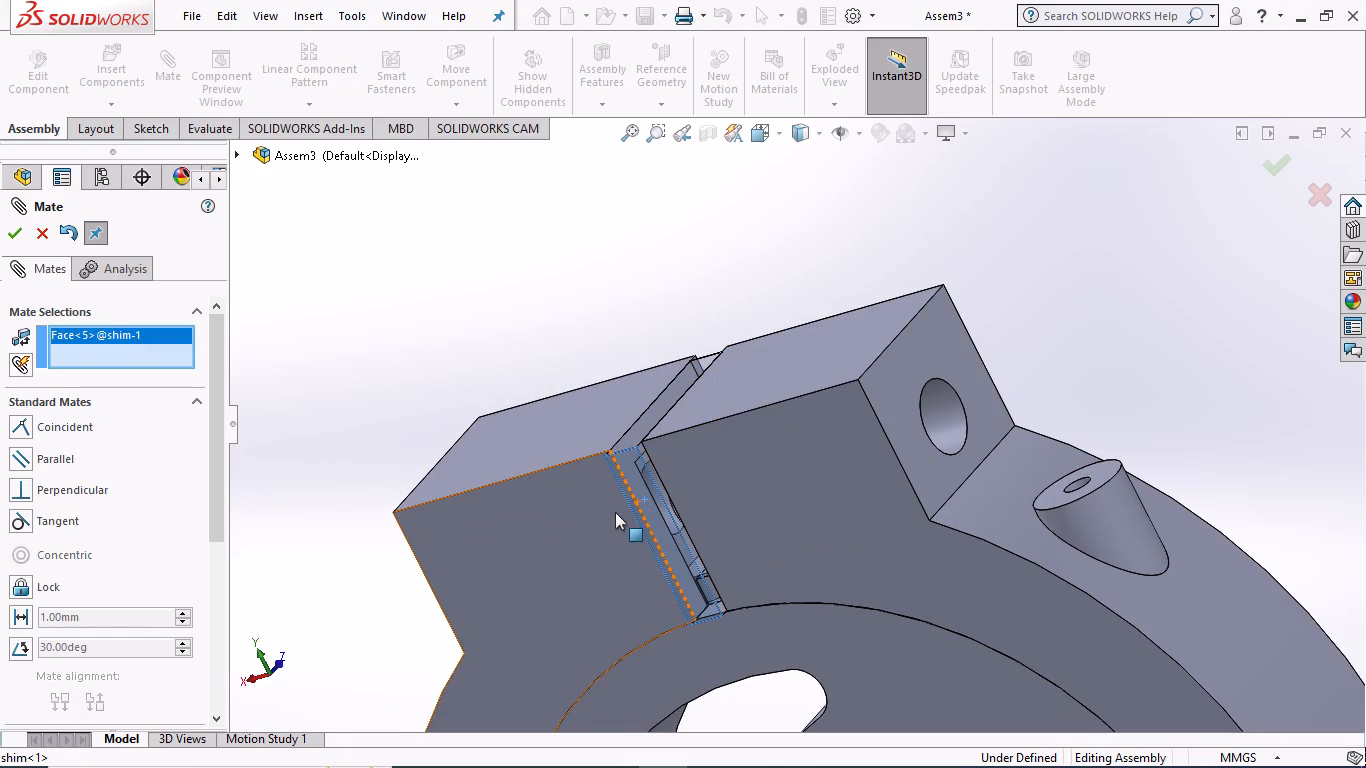
pyautogui.click(584, 515)
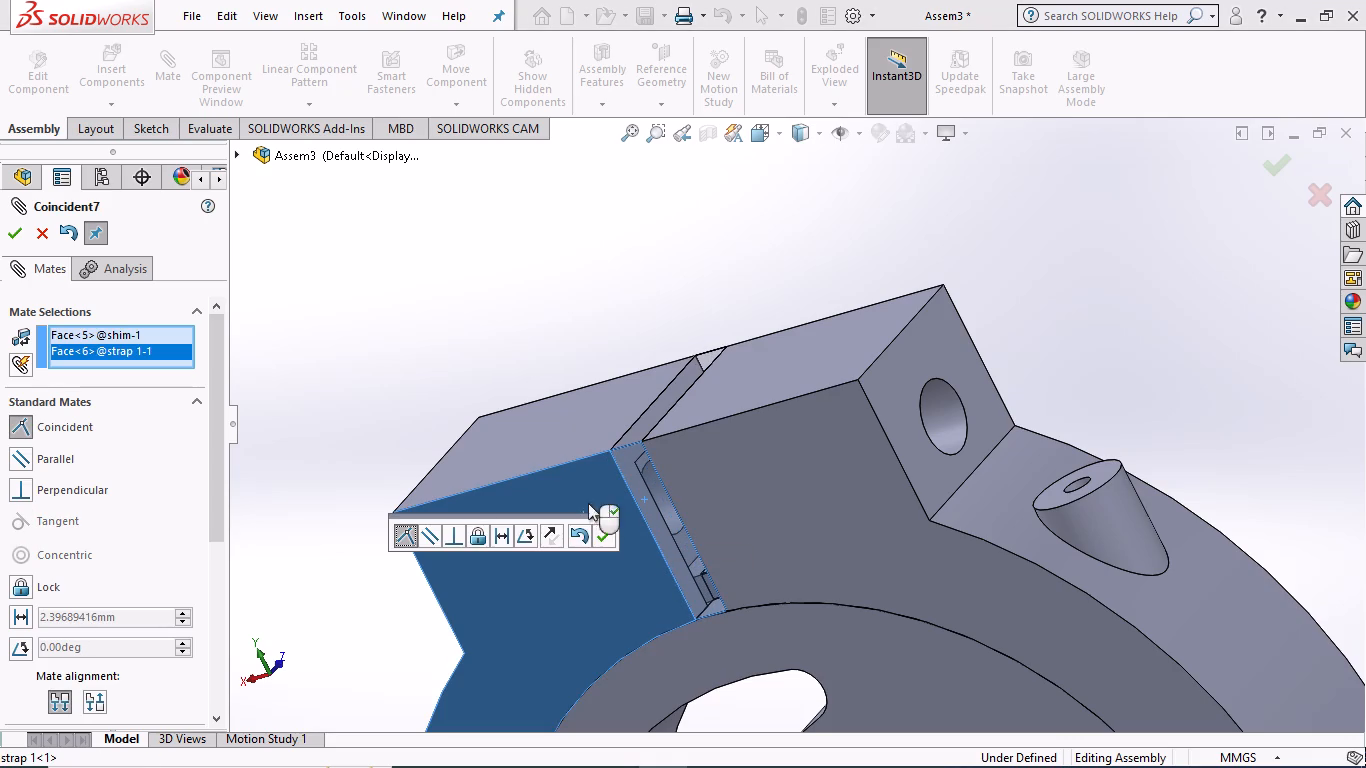
pyautogui.click(605, 531)
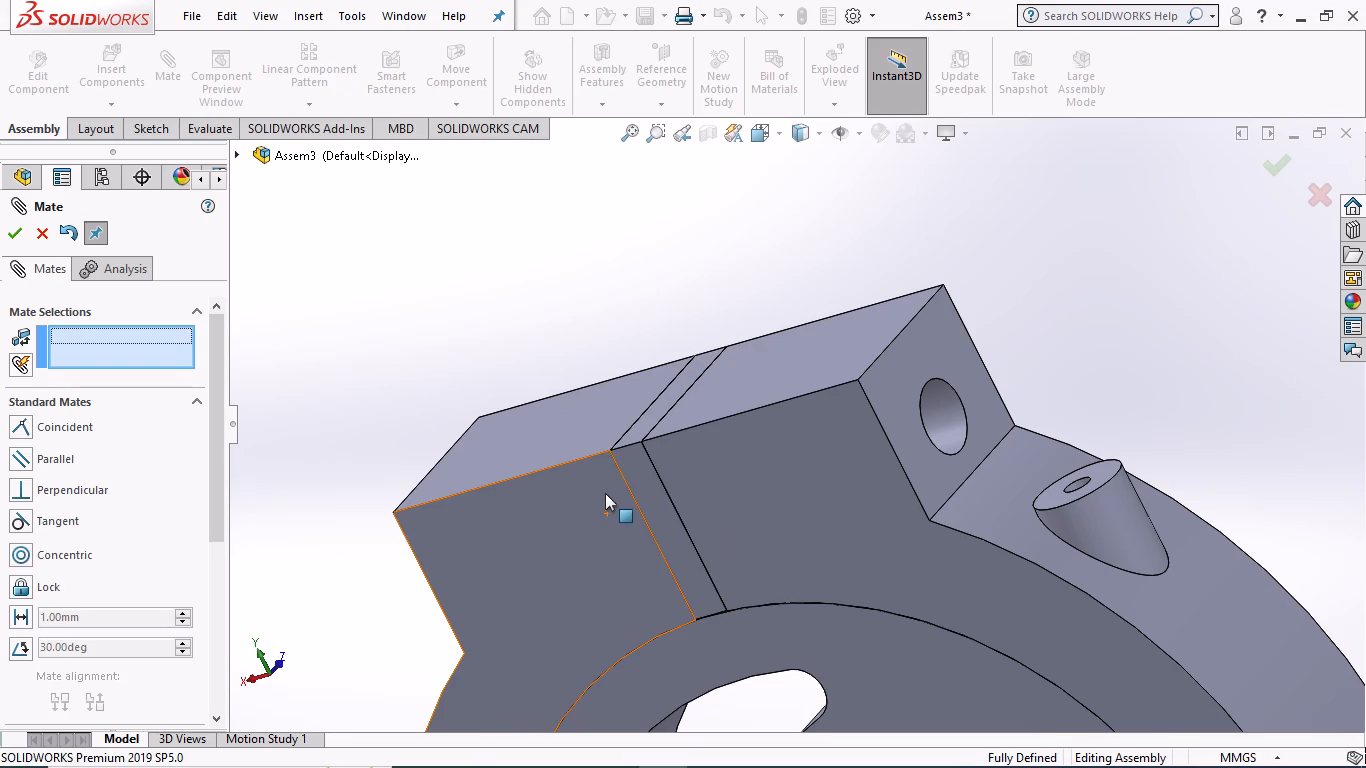
# Examine the mated straps, shim and sheave projection from all sides, including the upper and lower split gaps, and finish mating.
pyautogui.moveTo(531, 324); pyautogui.dragTo(796, 319, button='middle')
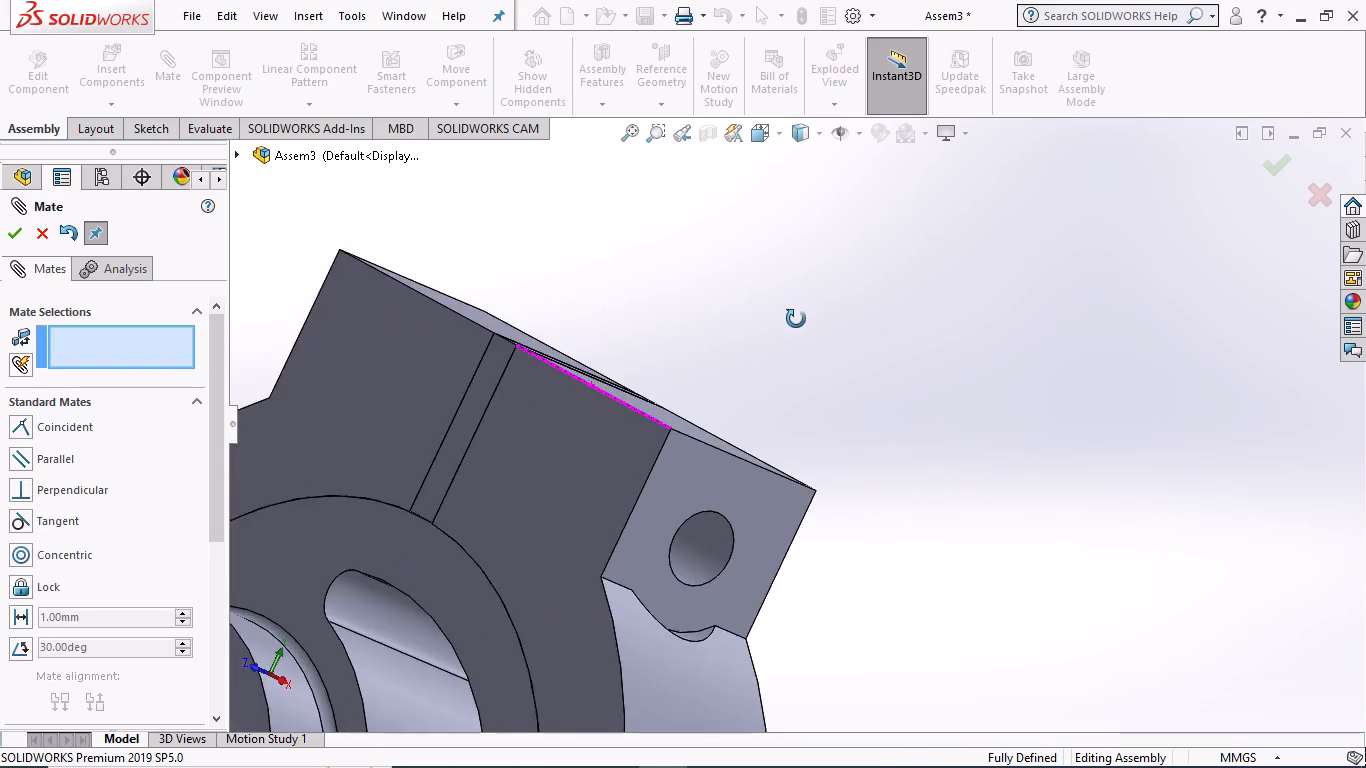
pyautogui.moveTo(796, 319); pyautogui.dragTo(589, 319, button='middle')
pyautogui.scroll(5, 689, 504)
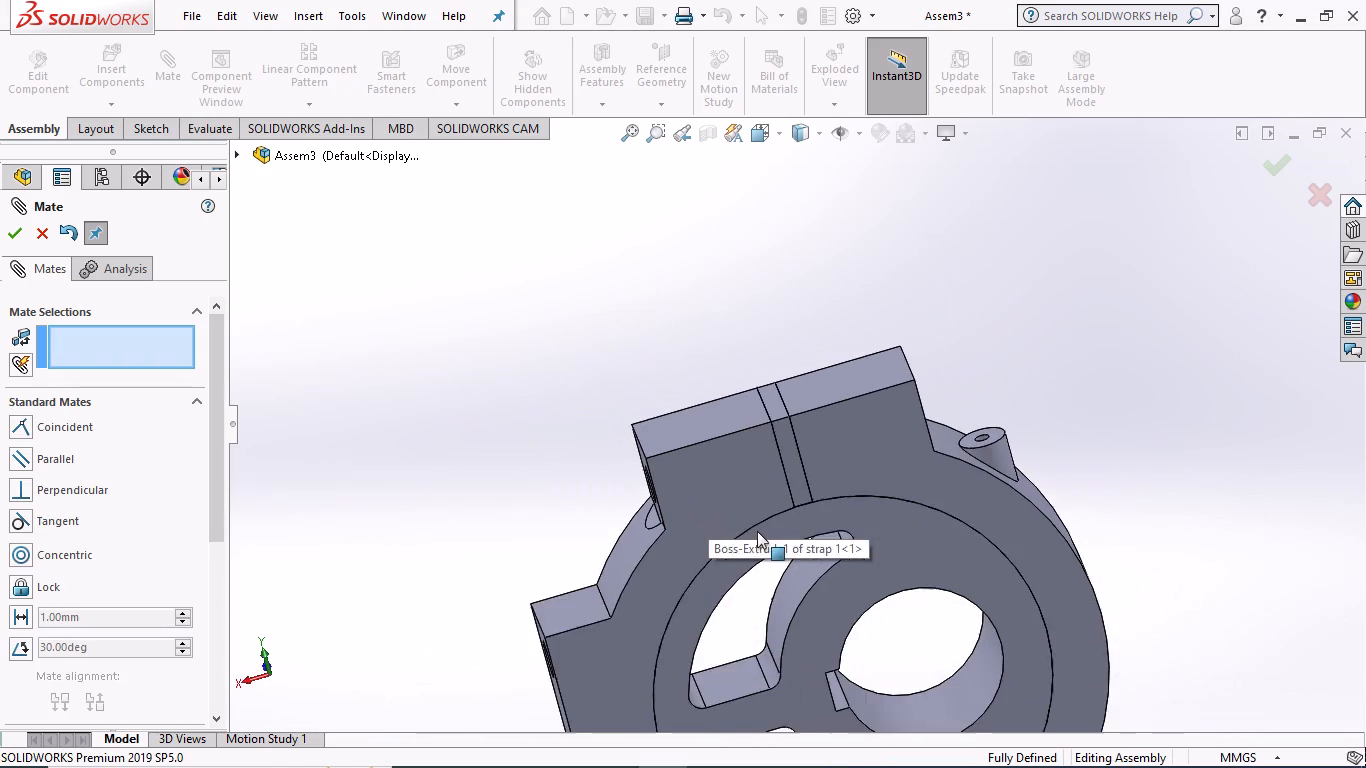
pyautogui.scroll(6, 757, 531)
pyautogui.scroll(2, 825, 575)
pyautogui.scroll(-4, 825, 590)
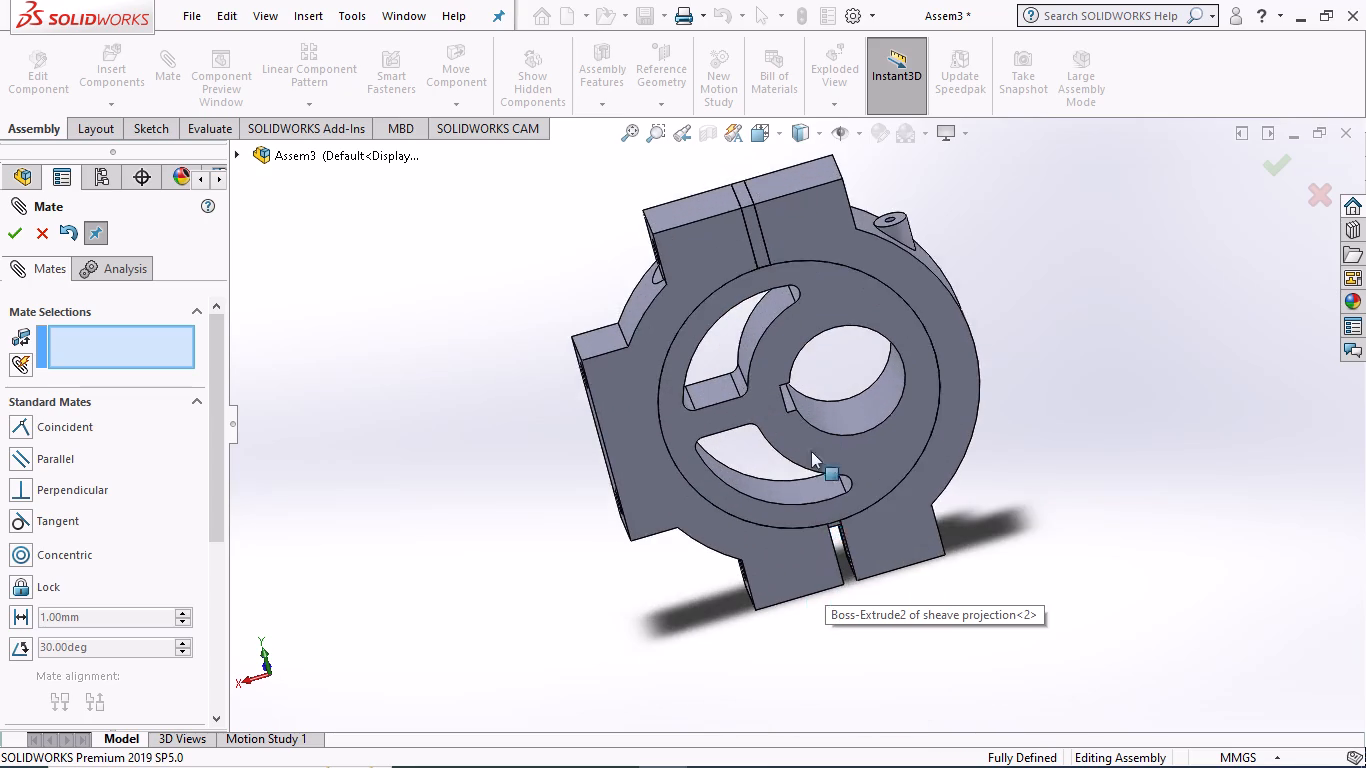
pyautogui.scroll(-4, 811, 451)
pyautogui.scroll(7, 810, 410)
pyautogui.scroll(1, 752, 335)
pyautogui.scroll(-4, 759, 326)
pyautogui.scroll(-4, 893, 527)
pyautogui.scroll(2, 851, 518)
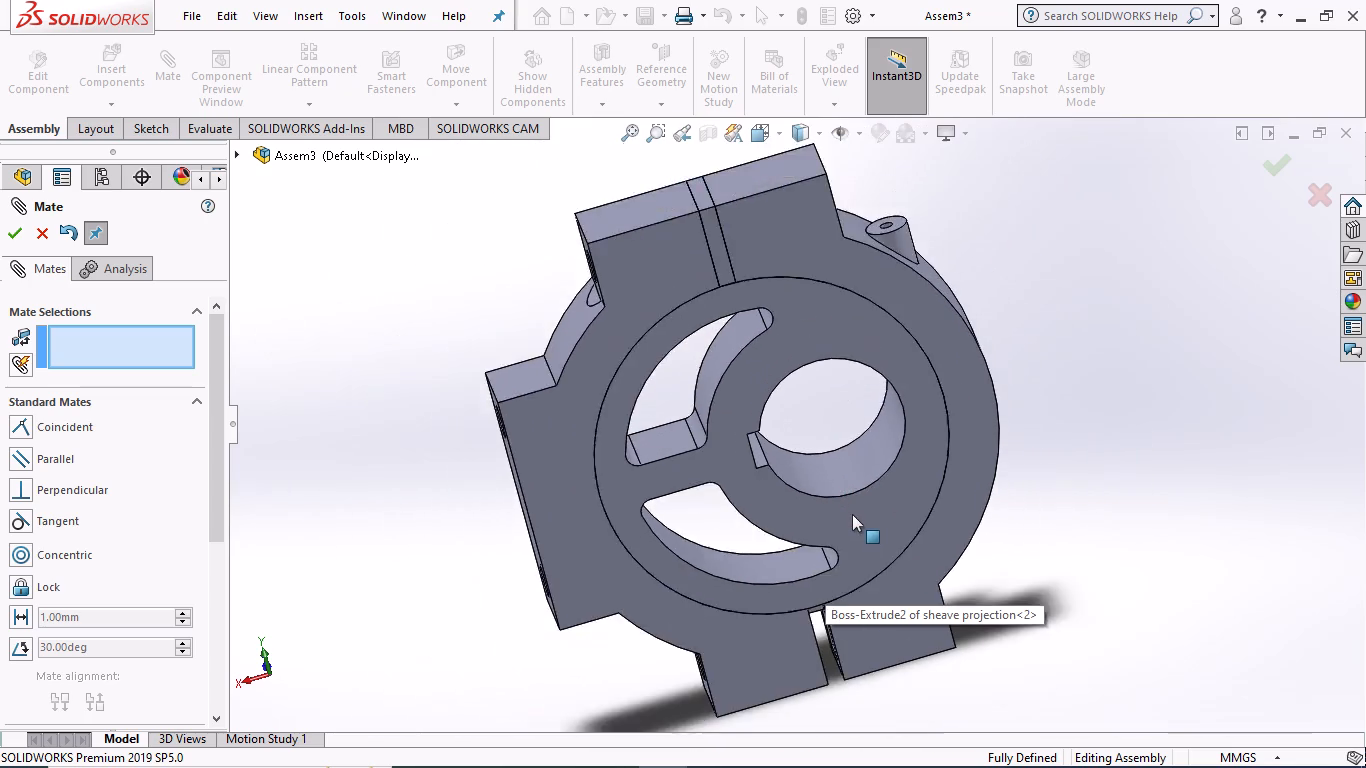
pyautogui.scroll(3, 852, 514)
pyautogui.moveTo(501, 478); pyautogui.dragTo(957, 412, button='middle')
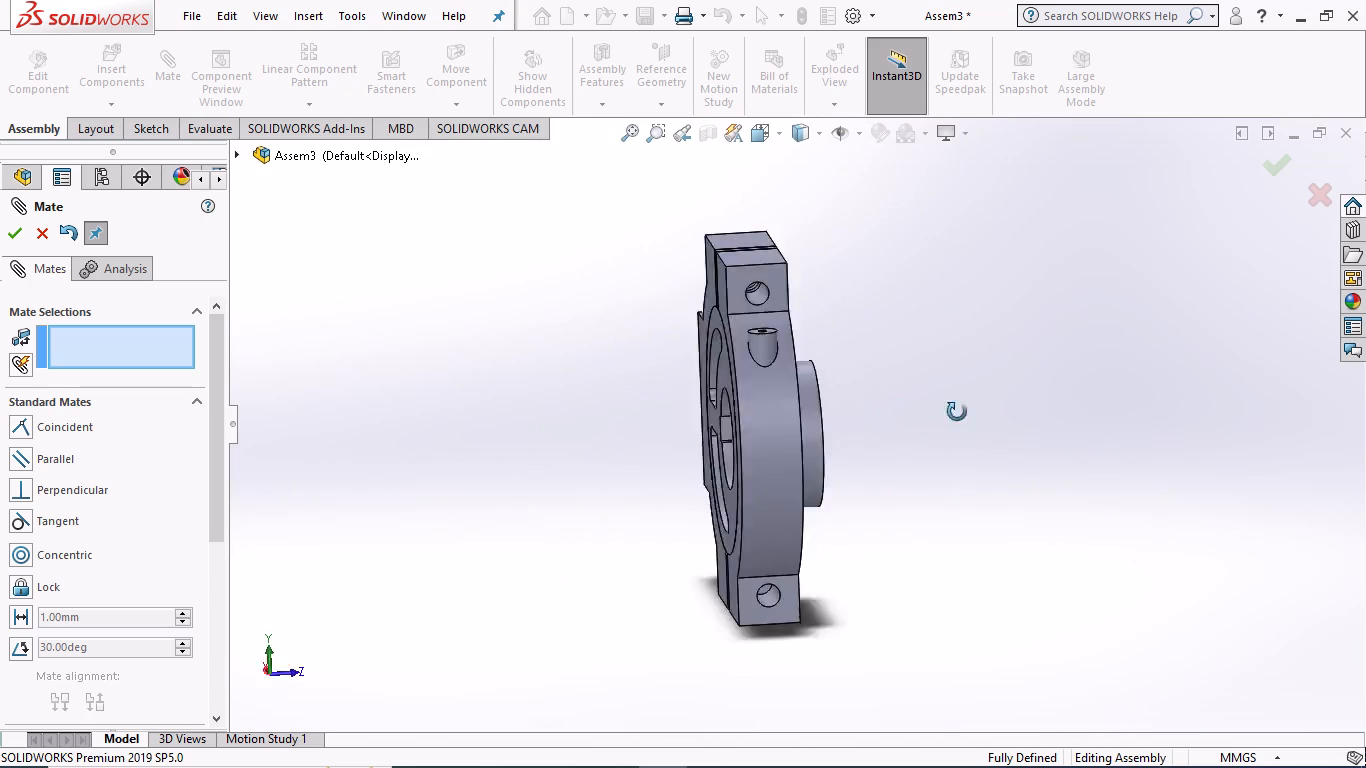
pyautogui.moveTo(957, 412); pyautogui.dragTo(616, 479, button='middle')
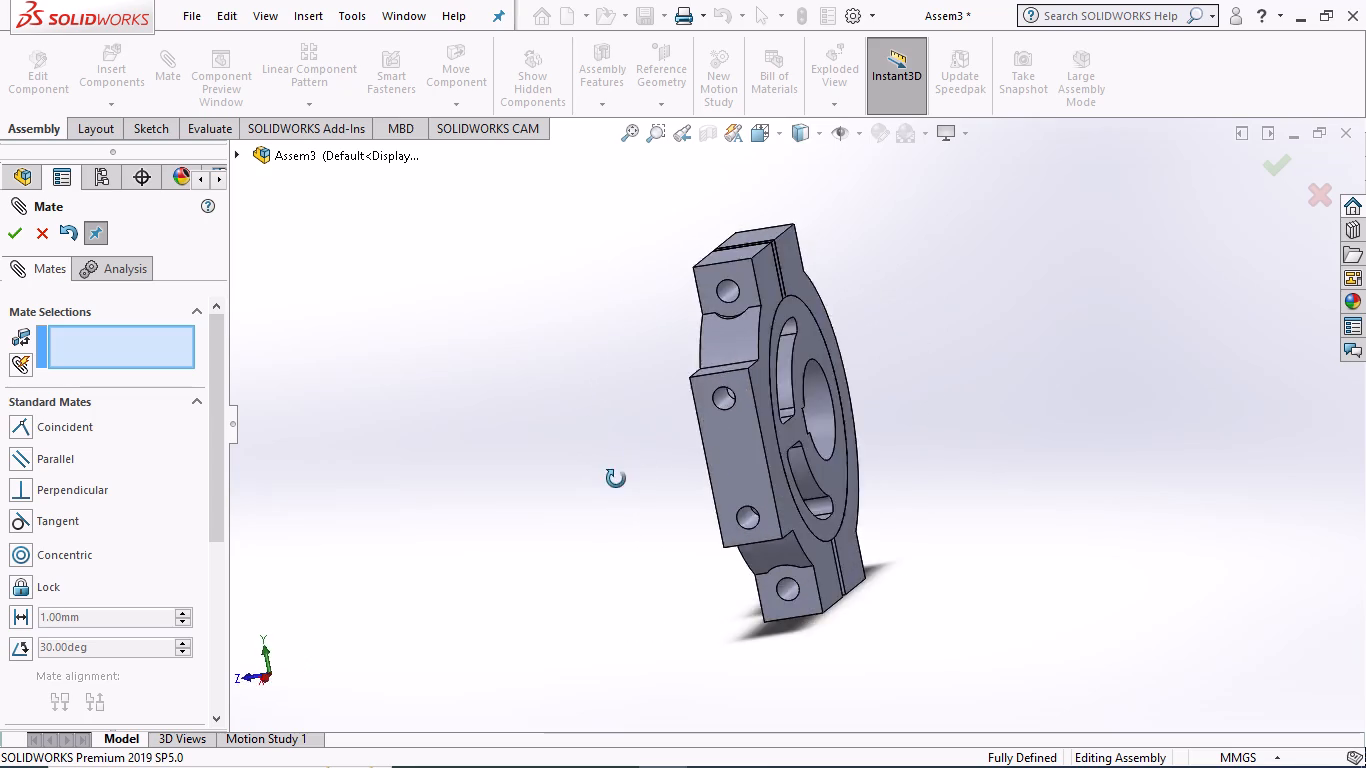
pyautogui.moveTo(616, 479); pyautogui.dragTo(548, 539, button='middle')
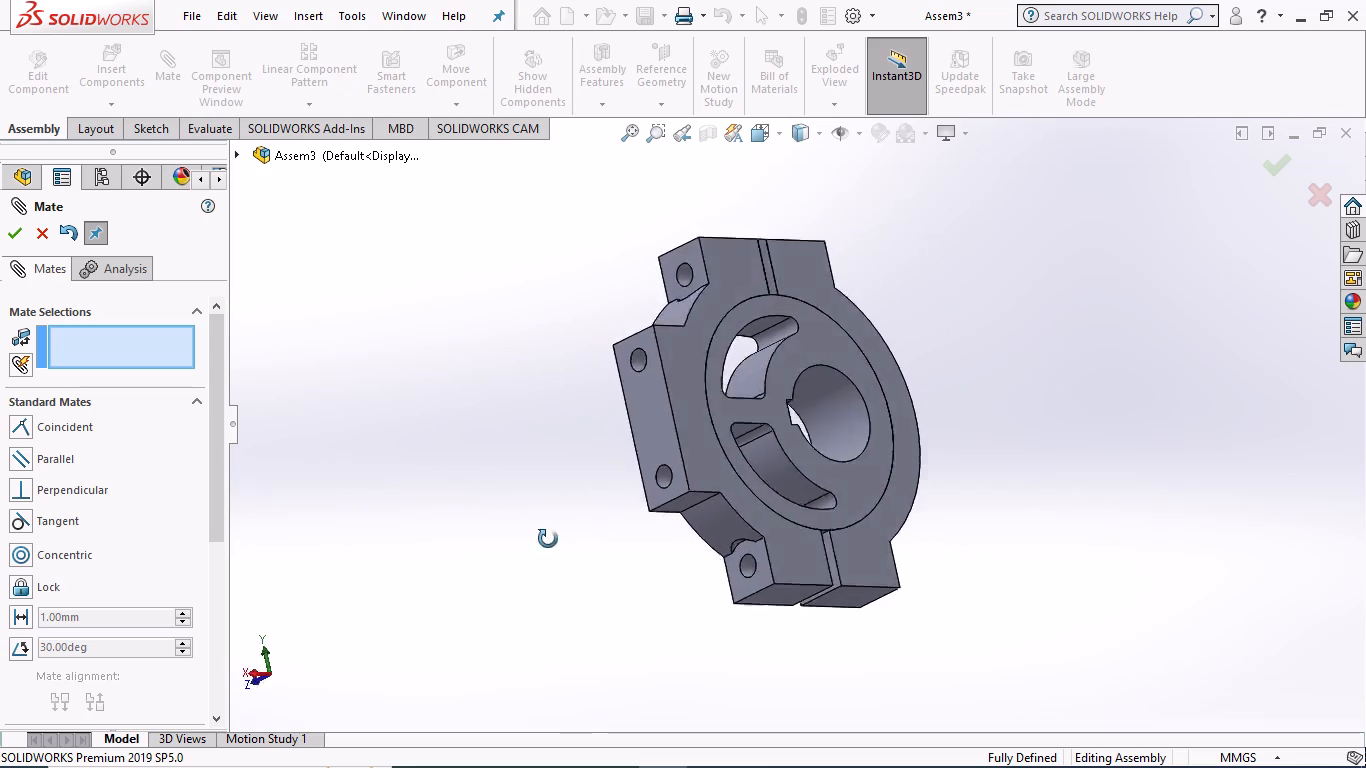
pyautogui.moveTo(548, 539); pyautogui.dragTo(479, 623, button='middle')
pyautogui.moveTo(440, 458); pyautogui.dragTo(693, 461, button='middle')
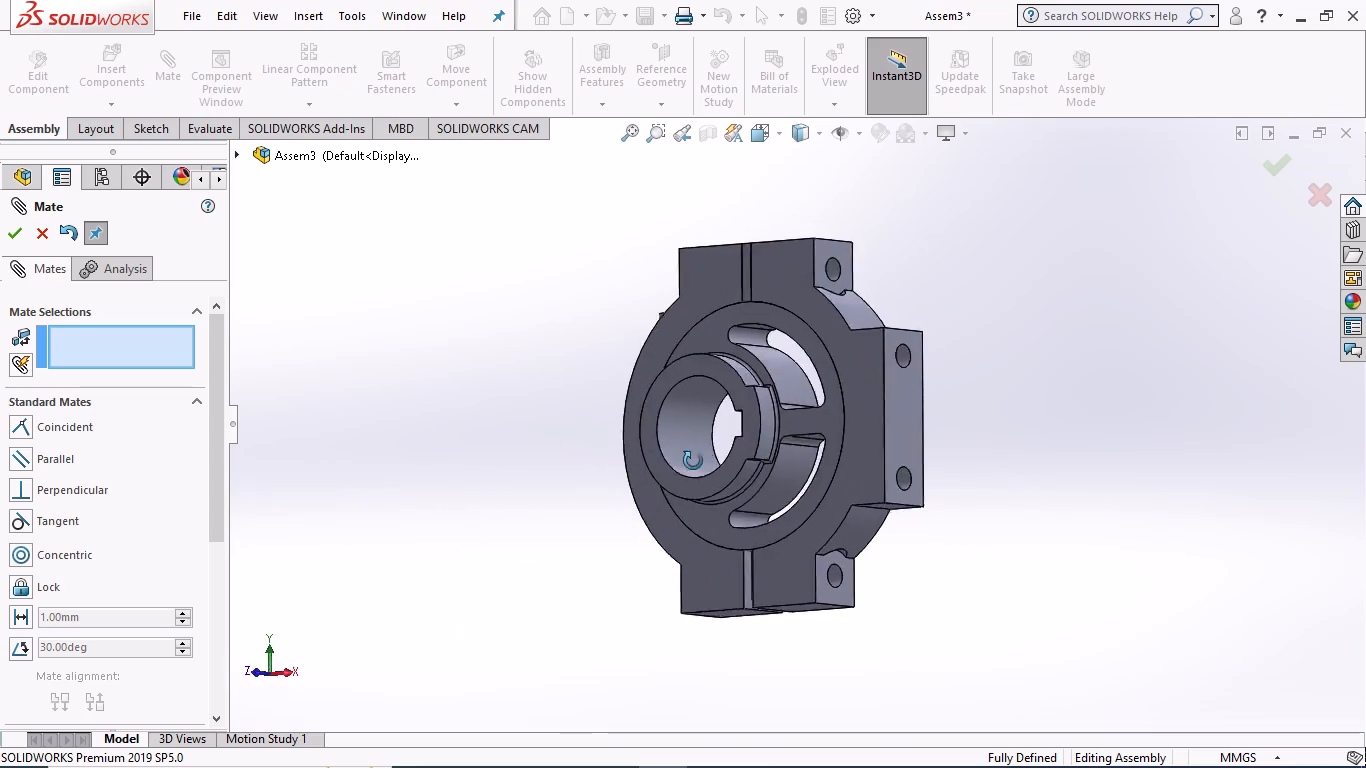
pyautogui.moveTo(693, 461); pyautogui.dragTo(755, 493, button='middle')
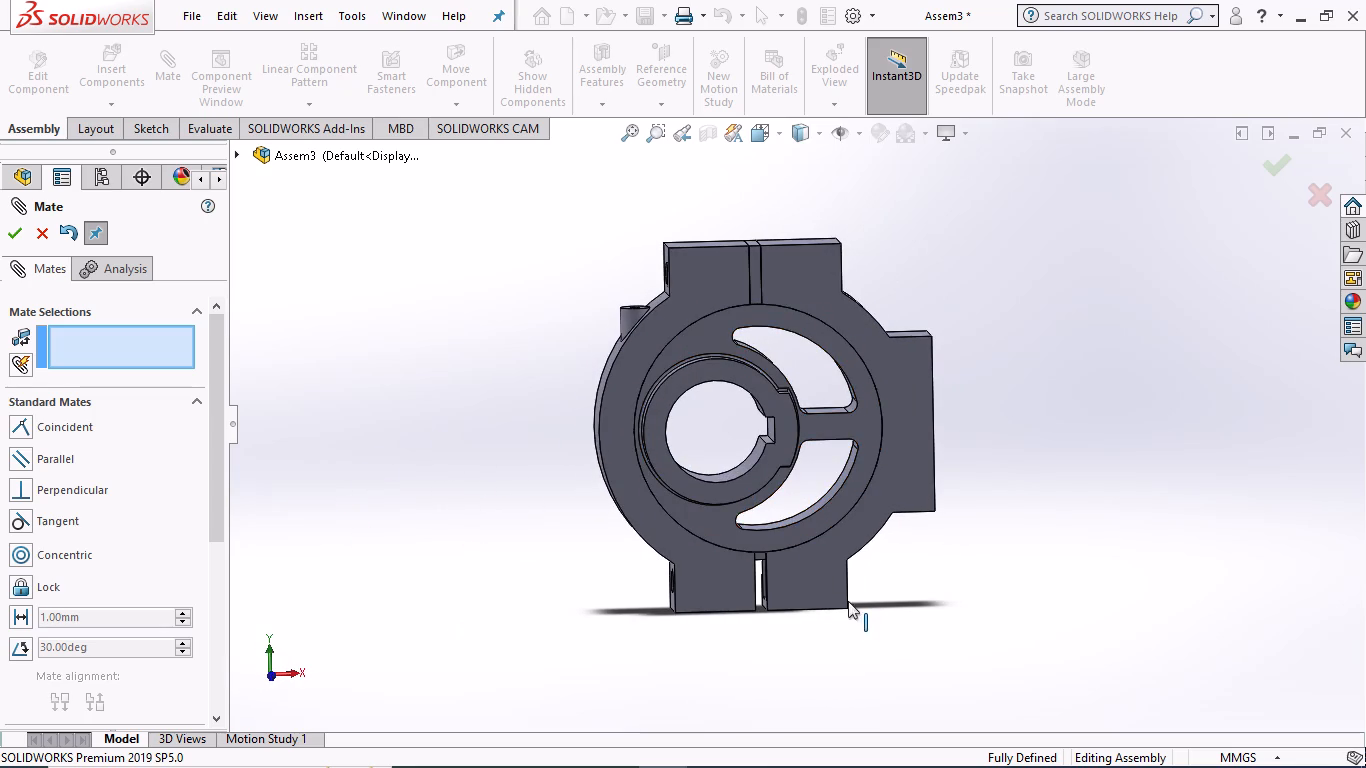
pyautogui.scroll(-4, 707, 421)
pyautogui.scroll(1, 915, 471)
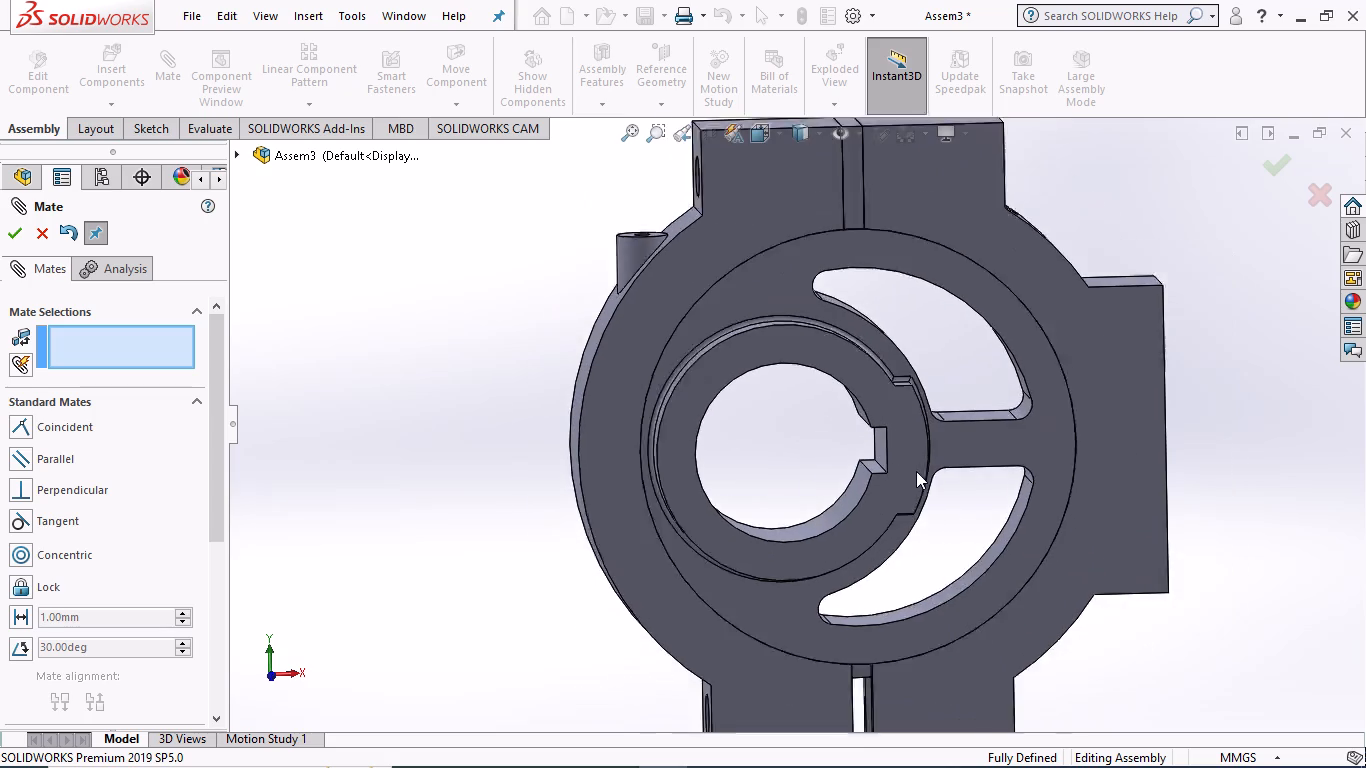
pyautogui.scroll(3, 916, 471)
pyautogui.moveTo(525, 484); pyautogui.dragTo(803, 478, button='middle')
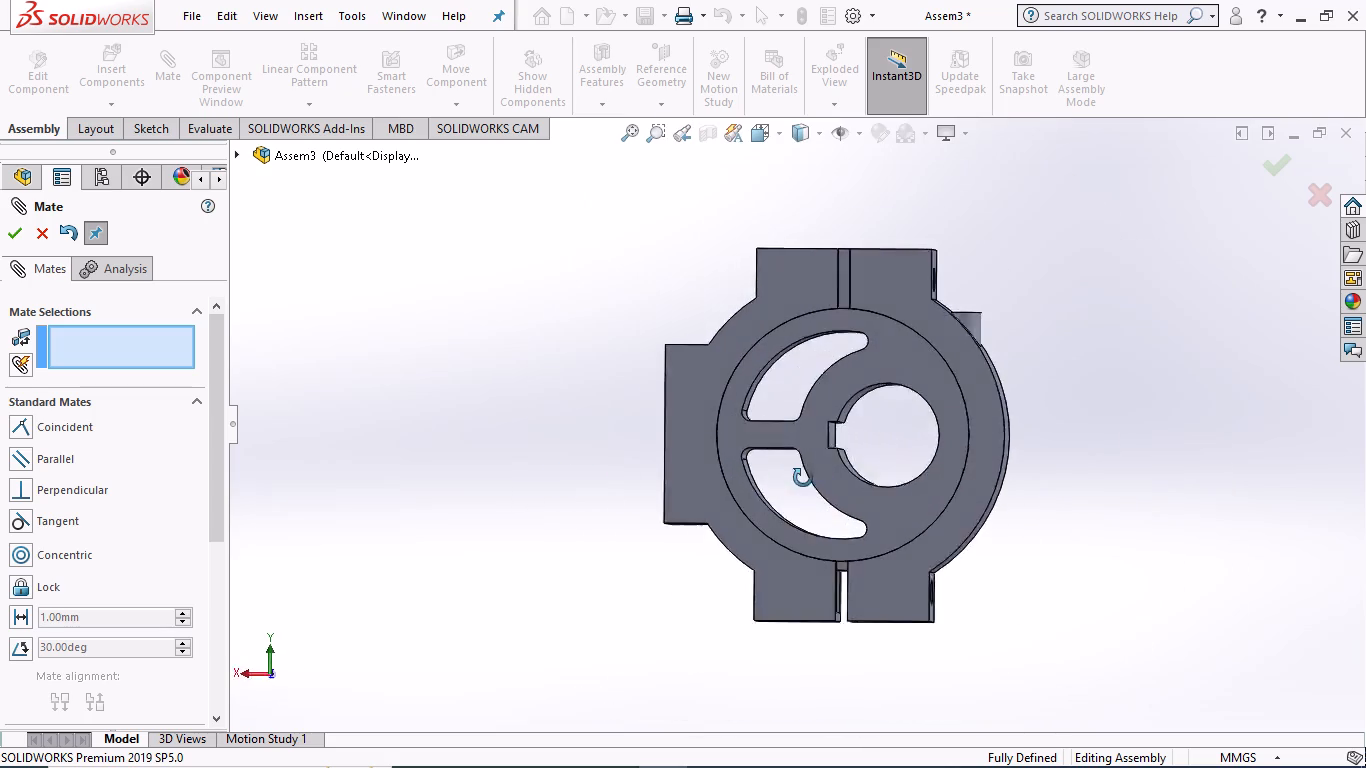
pyautogui.moveTo(803, 478); pyautogui.dragTo(1152, 461, button='middle')
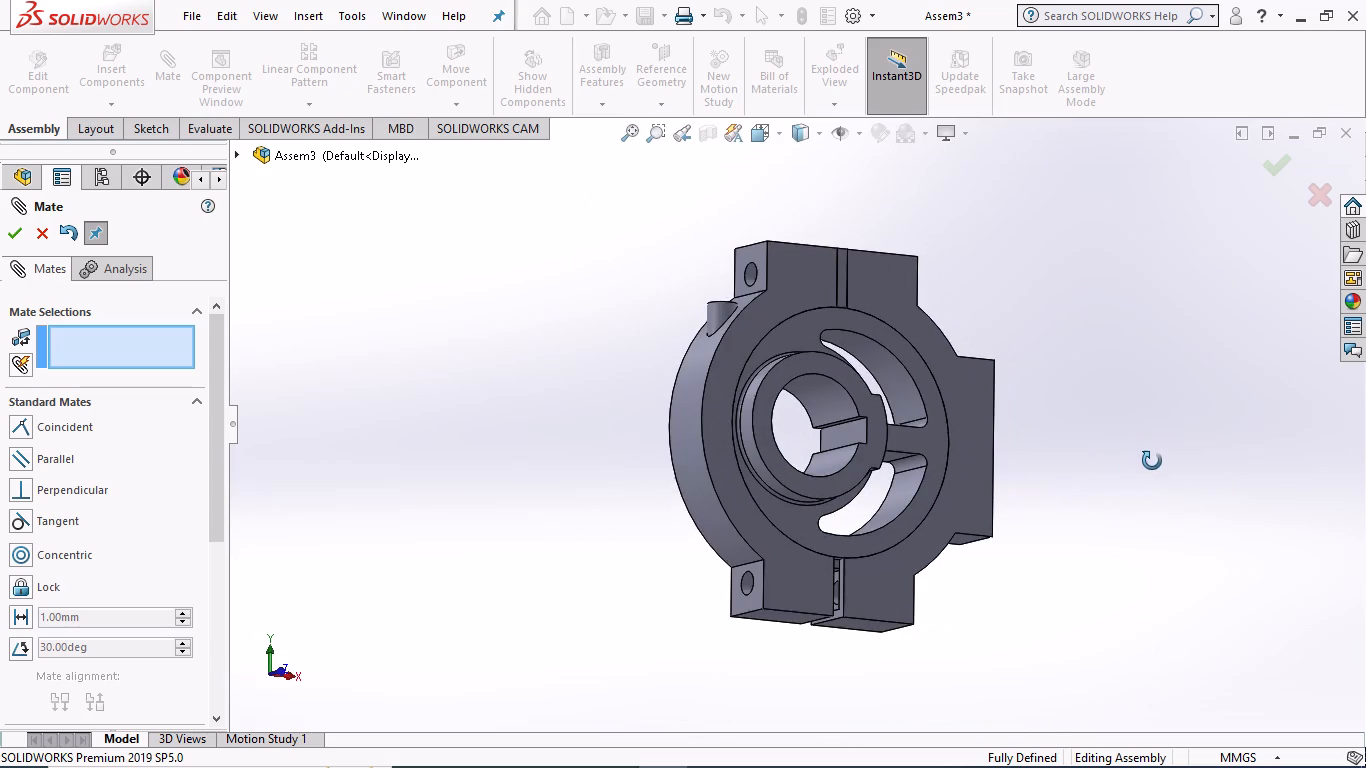
pyautogui.moveTo(1152, 461); pyautogui.dragTo(804, 671, button='middle')
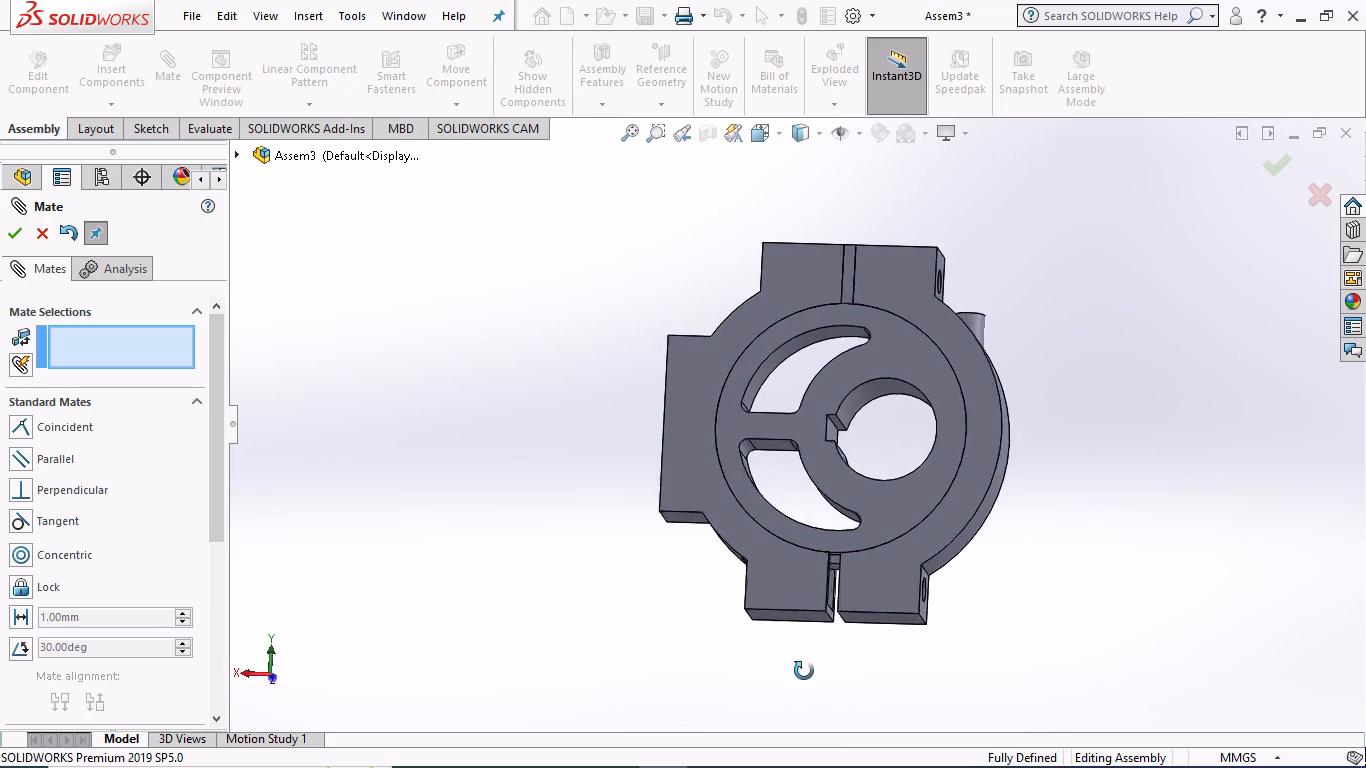
pyautogui.moveTo(804, 671); pyautogui.dragTo(829, 719, button='middle')
pyautogui.moveTo(557, 515); pyautogui.dragTo(727, 534, button='middle')
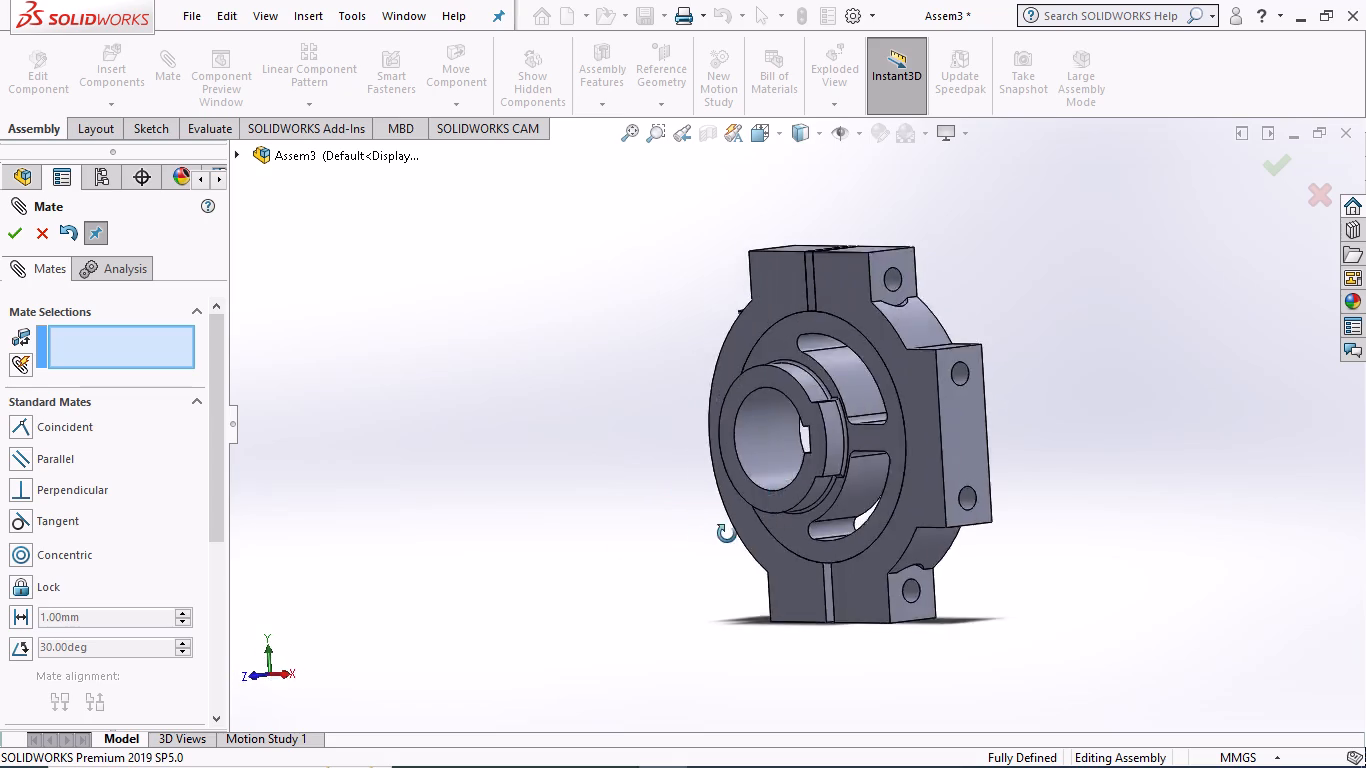
pyautogui.moveTo(727, 534); pyautogui.dragTo(791, 645, button='middle')
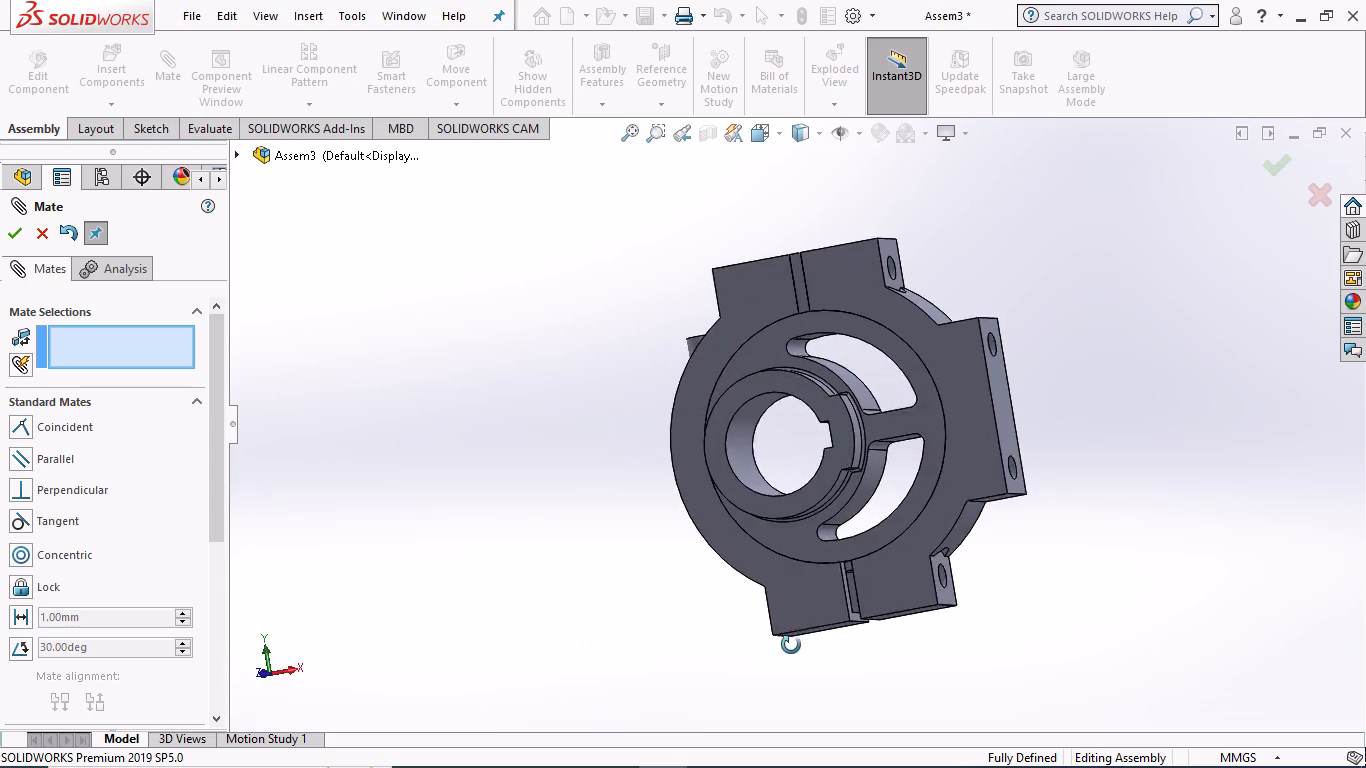
pyautogui.moveTo(791, 645); pyautogui.dragTo(866, 694, button='middle')
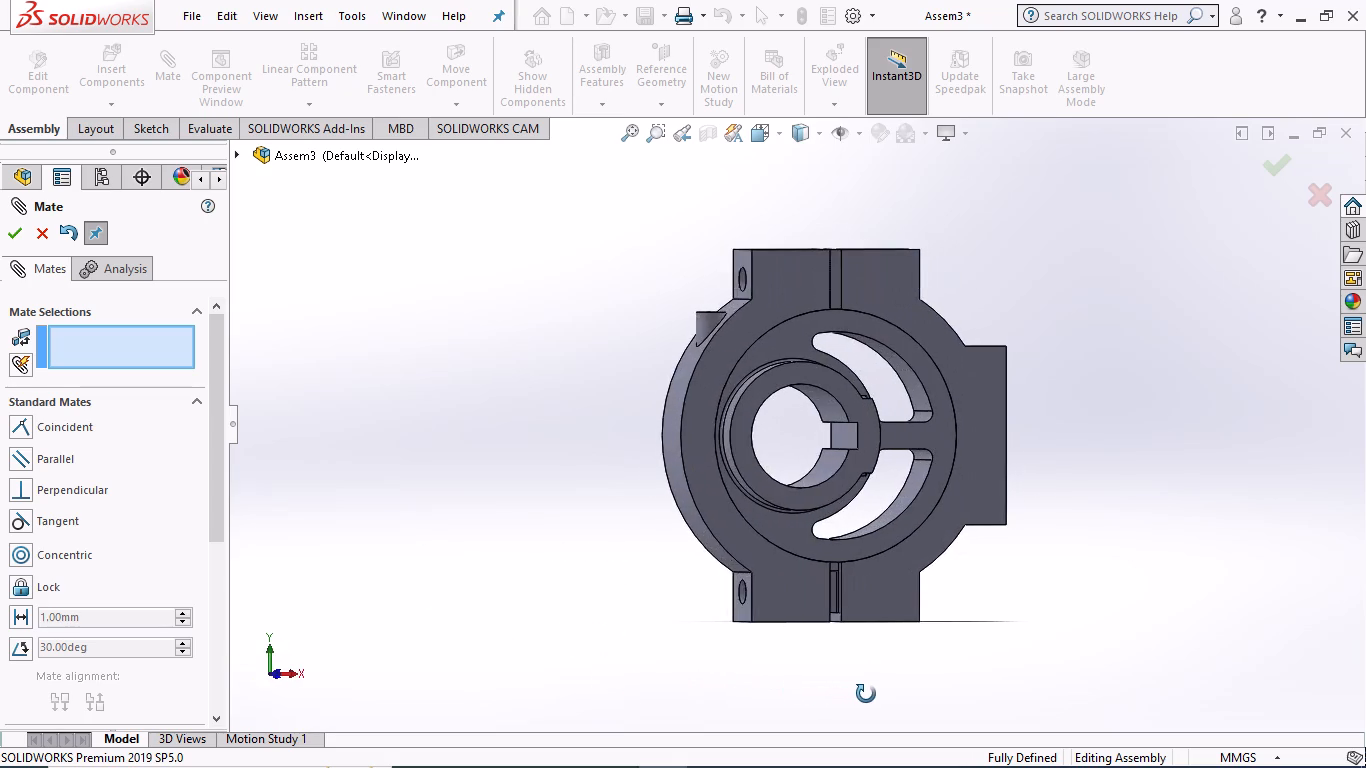
pyautogui.moveTo(866, 694); pyautogui.dragTo(724, 702, button='middle')
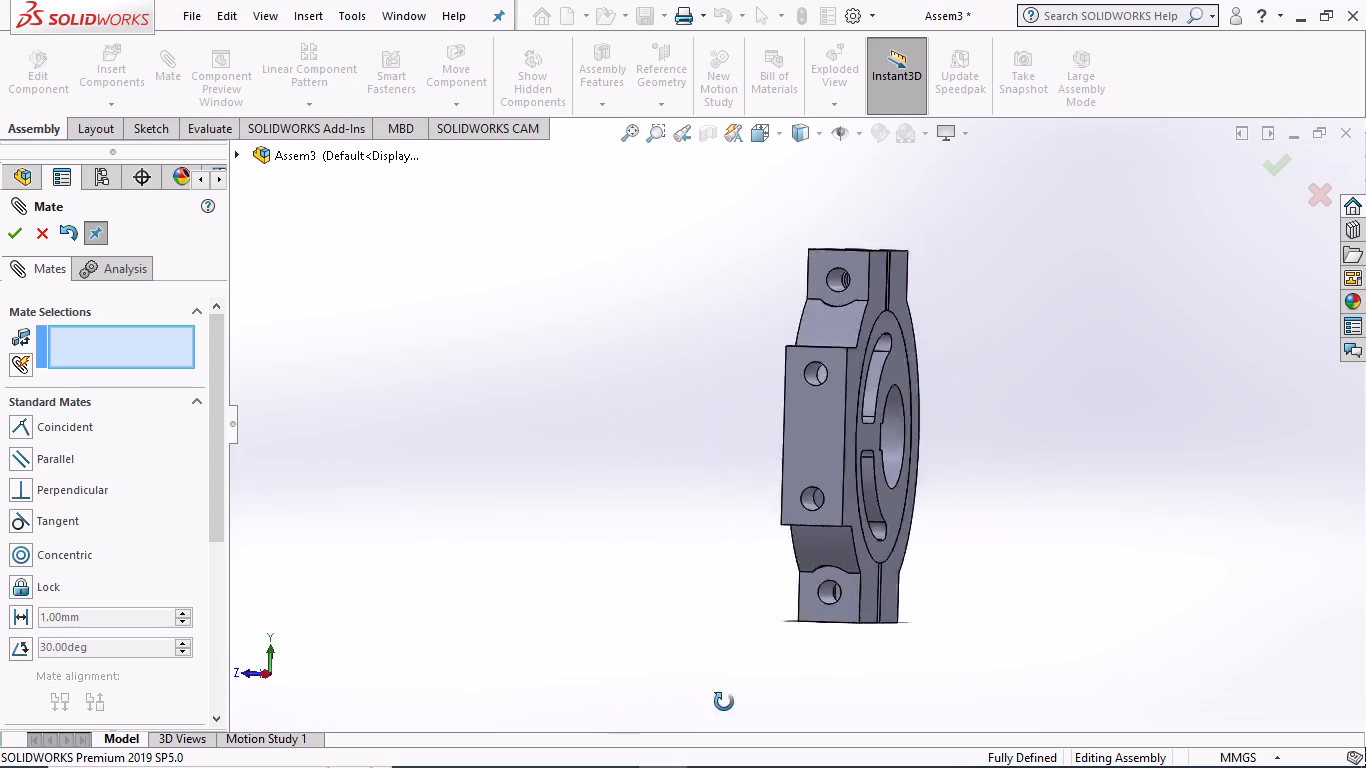
pyautogui.moveTo(724, 702); pyautogui.dragTo(834, 699, button='middle')
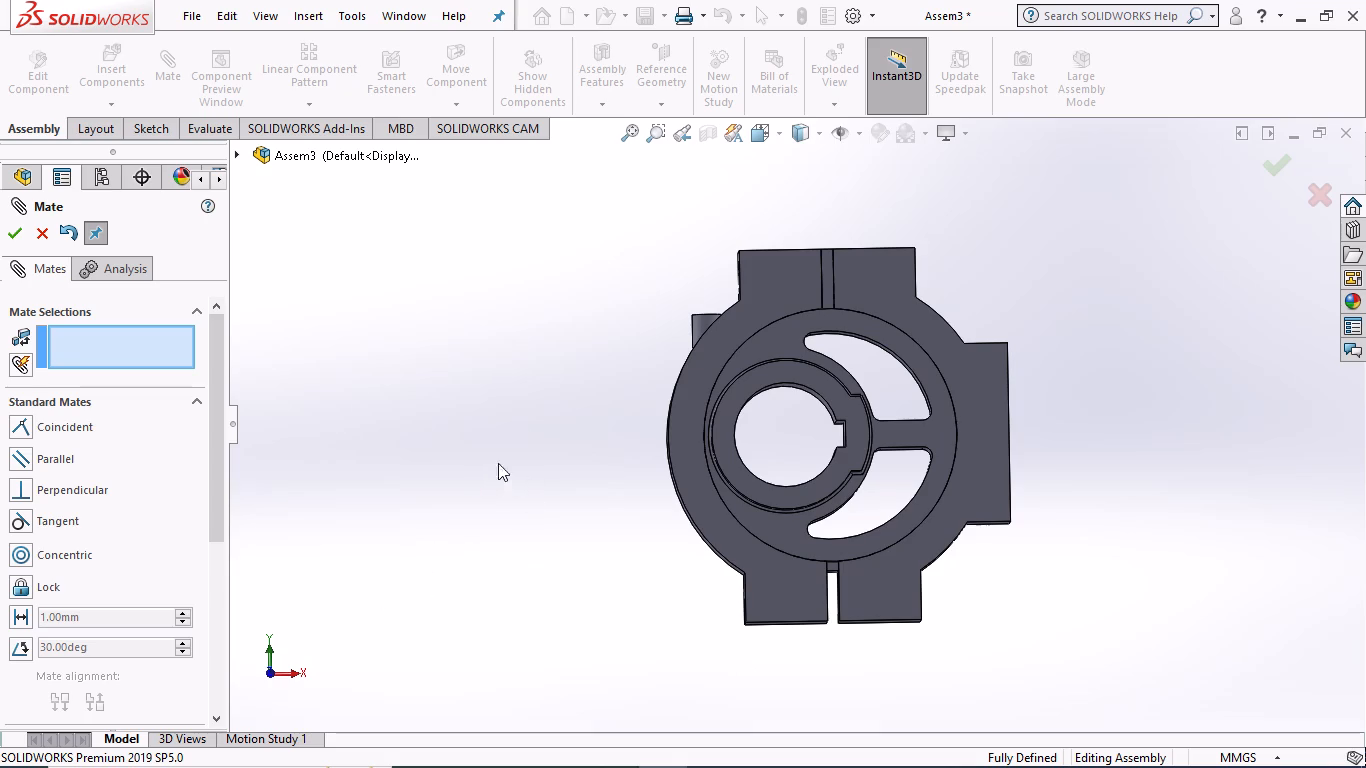
pyautogui.click(11, 230)
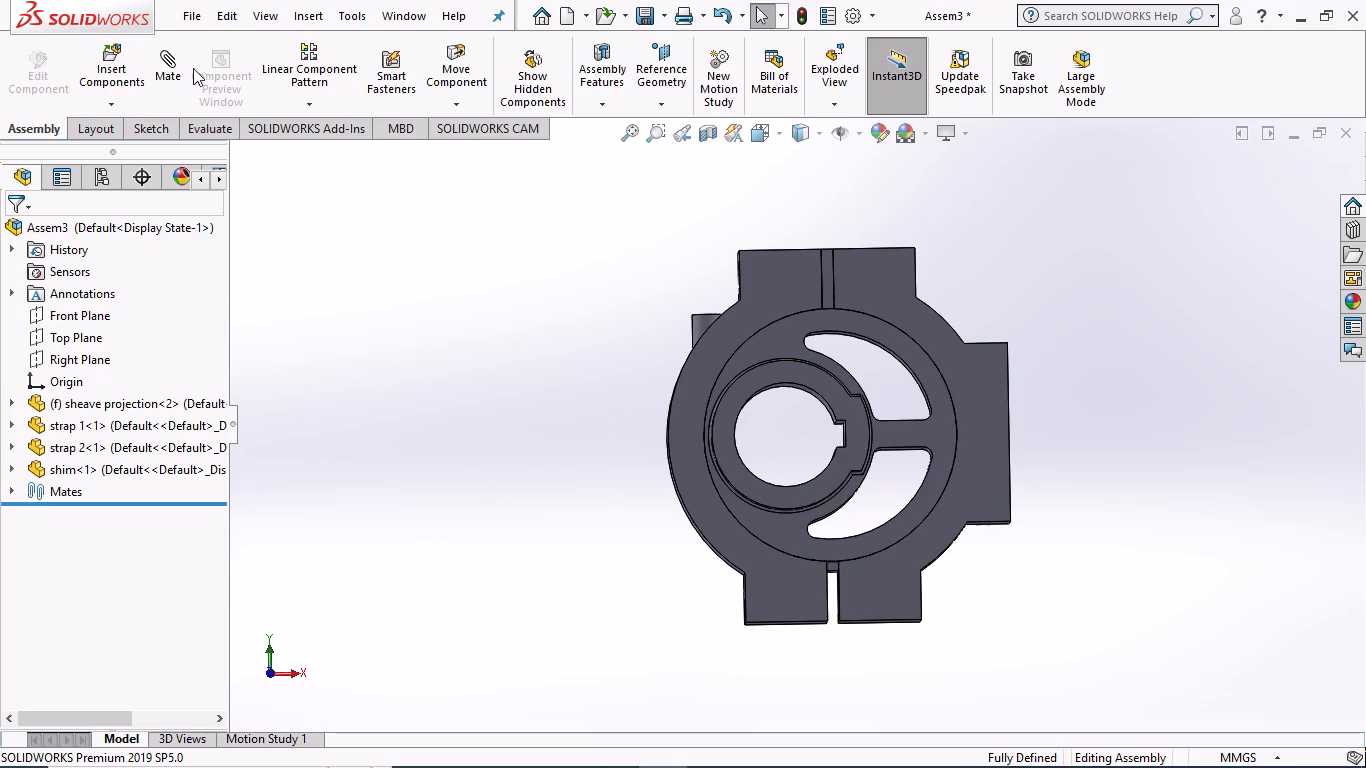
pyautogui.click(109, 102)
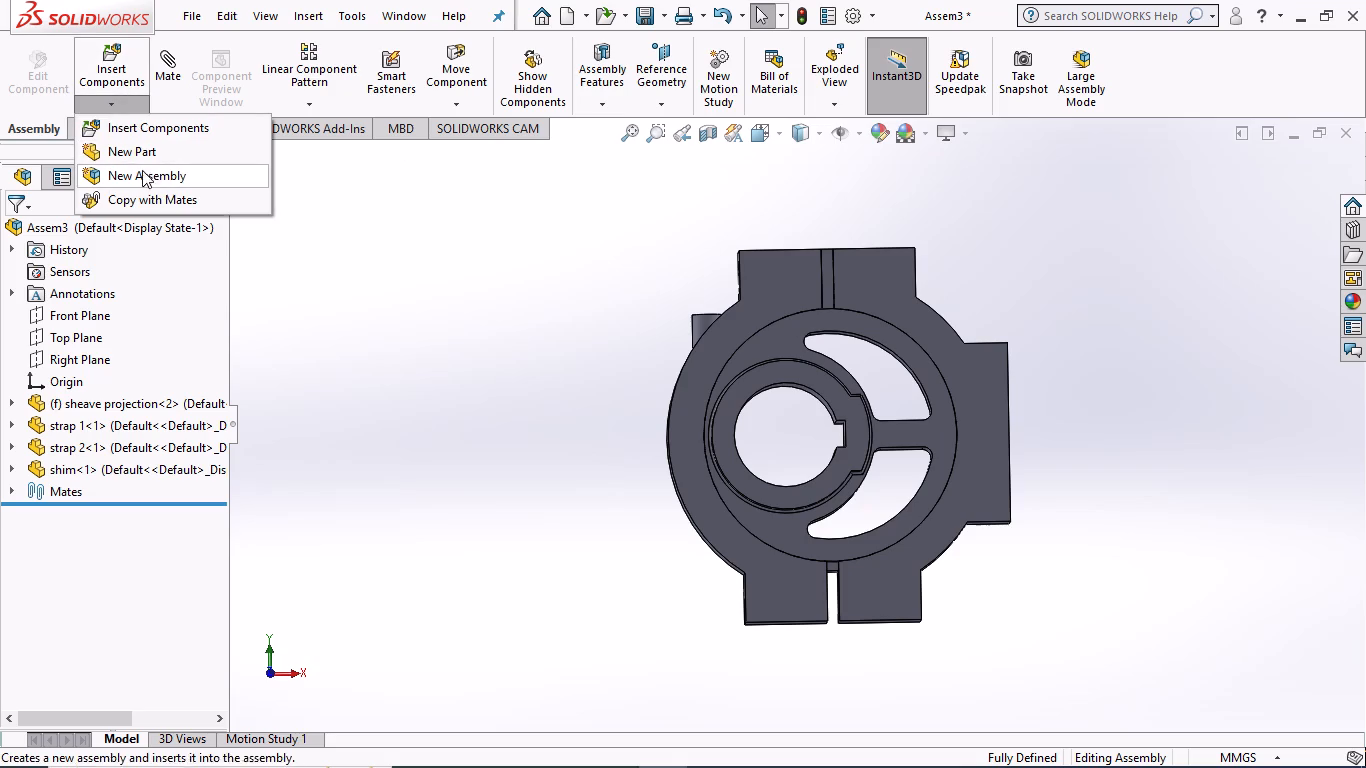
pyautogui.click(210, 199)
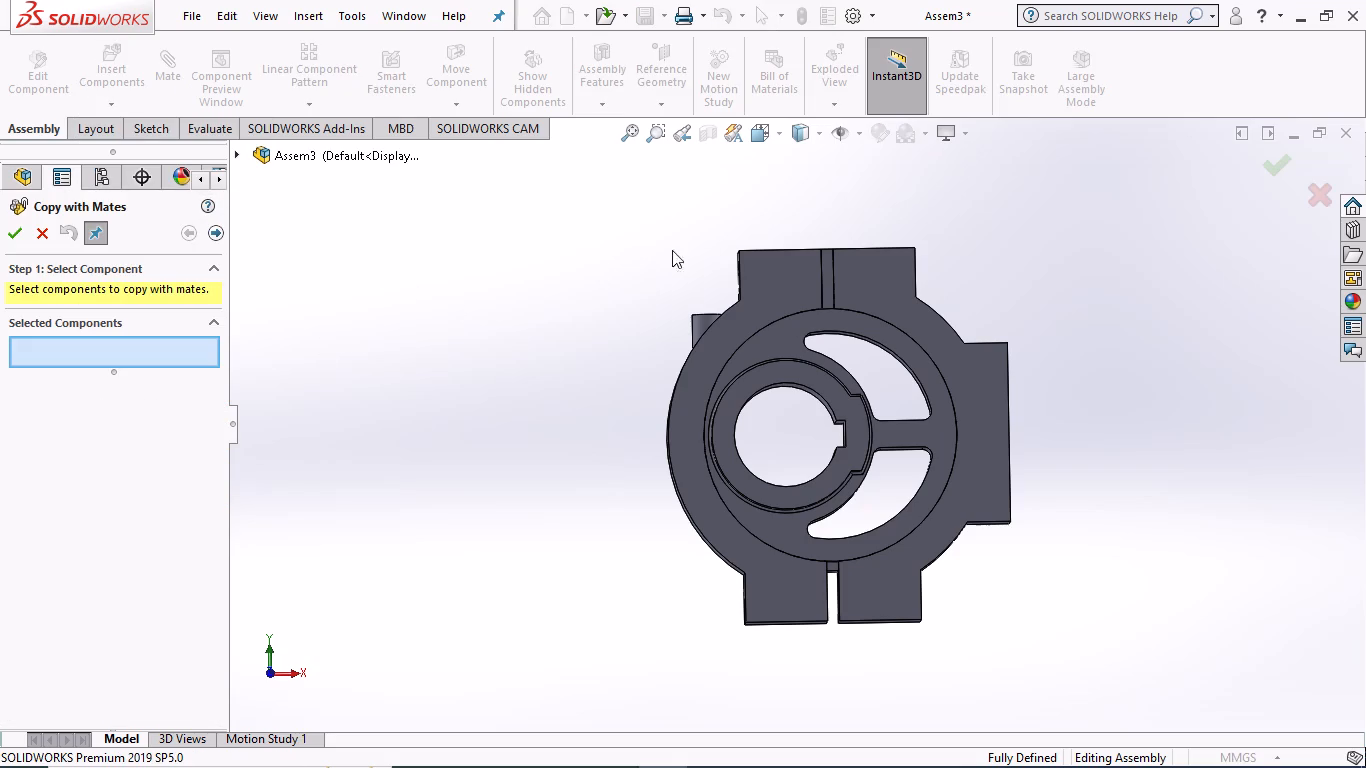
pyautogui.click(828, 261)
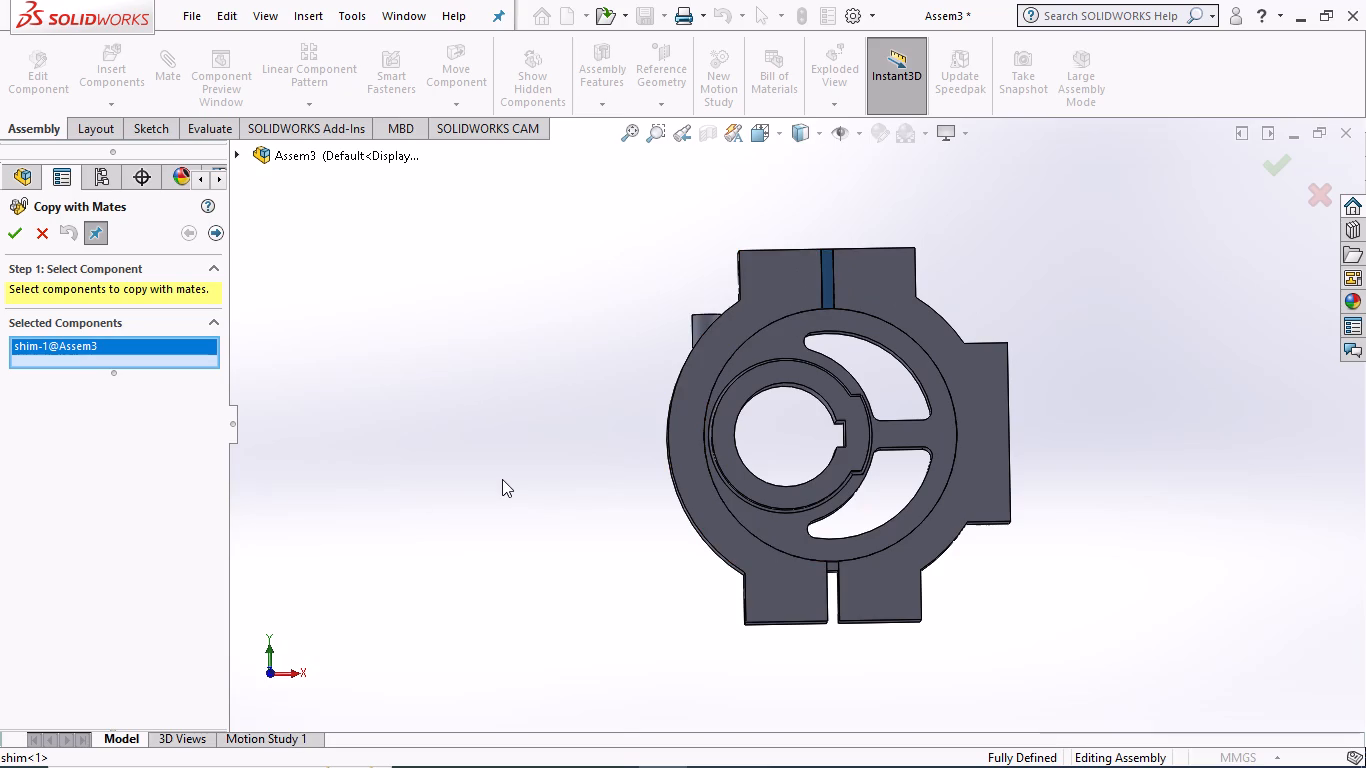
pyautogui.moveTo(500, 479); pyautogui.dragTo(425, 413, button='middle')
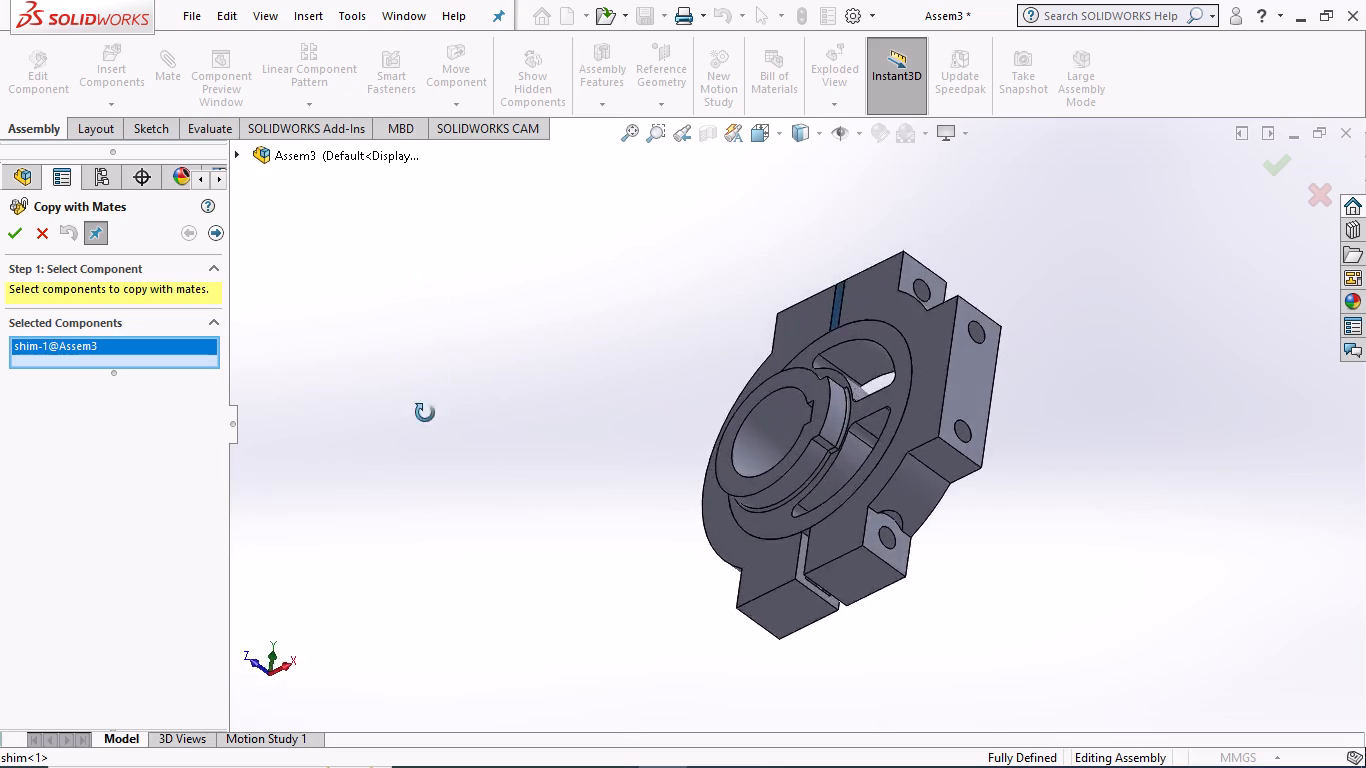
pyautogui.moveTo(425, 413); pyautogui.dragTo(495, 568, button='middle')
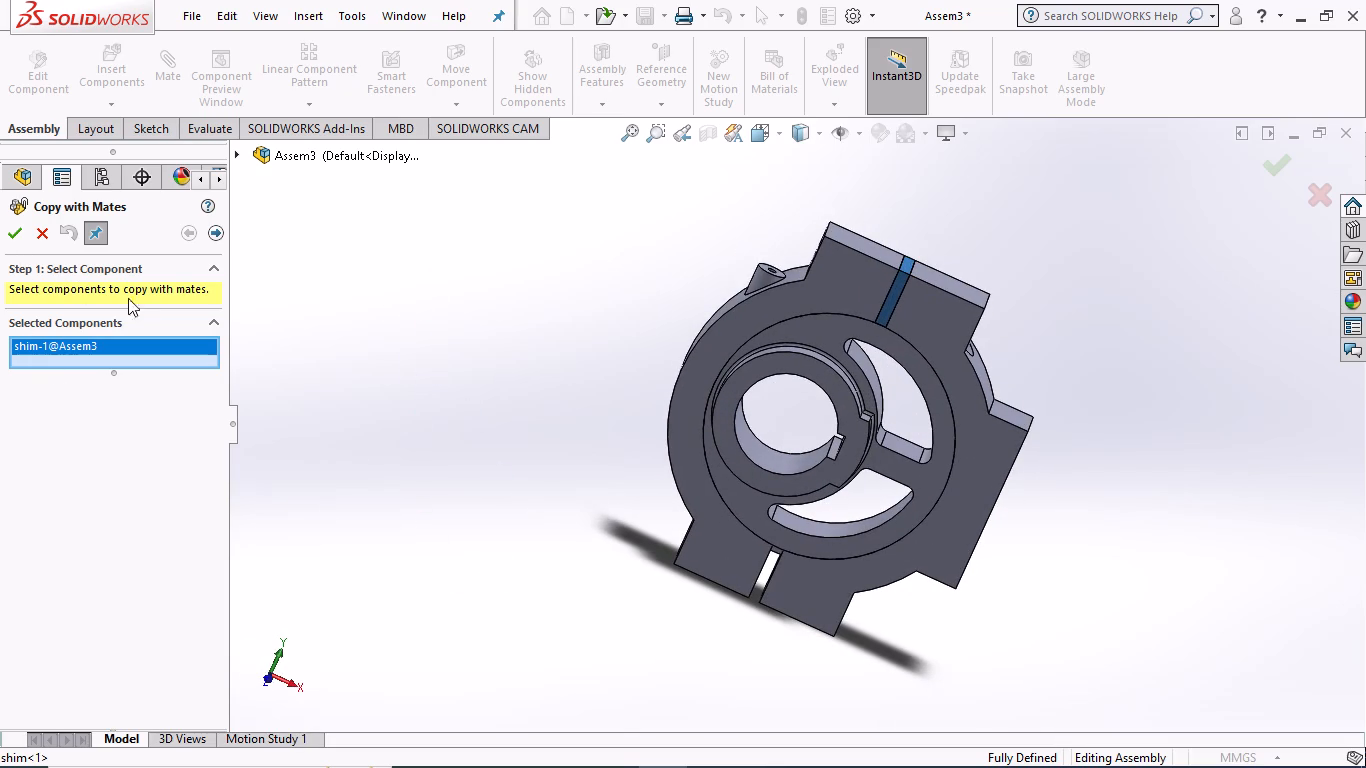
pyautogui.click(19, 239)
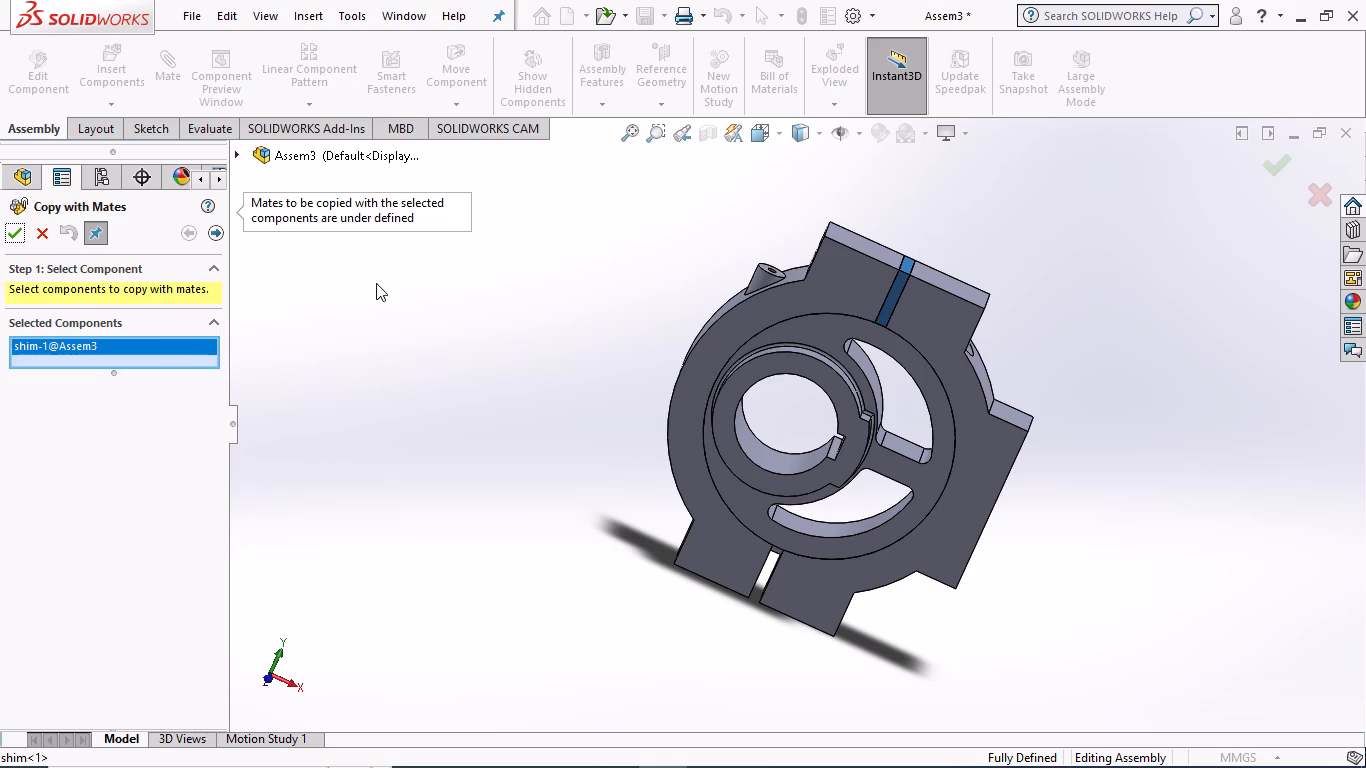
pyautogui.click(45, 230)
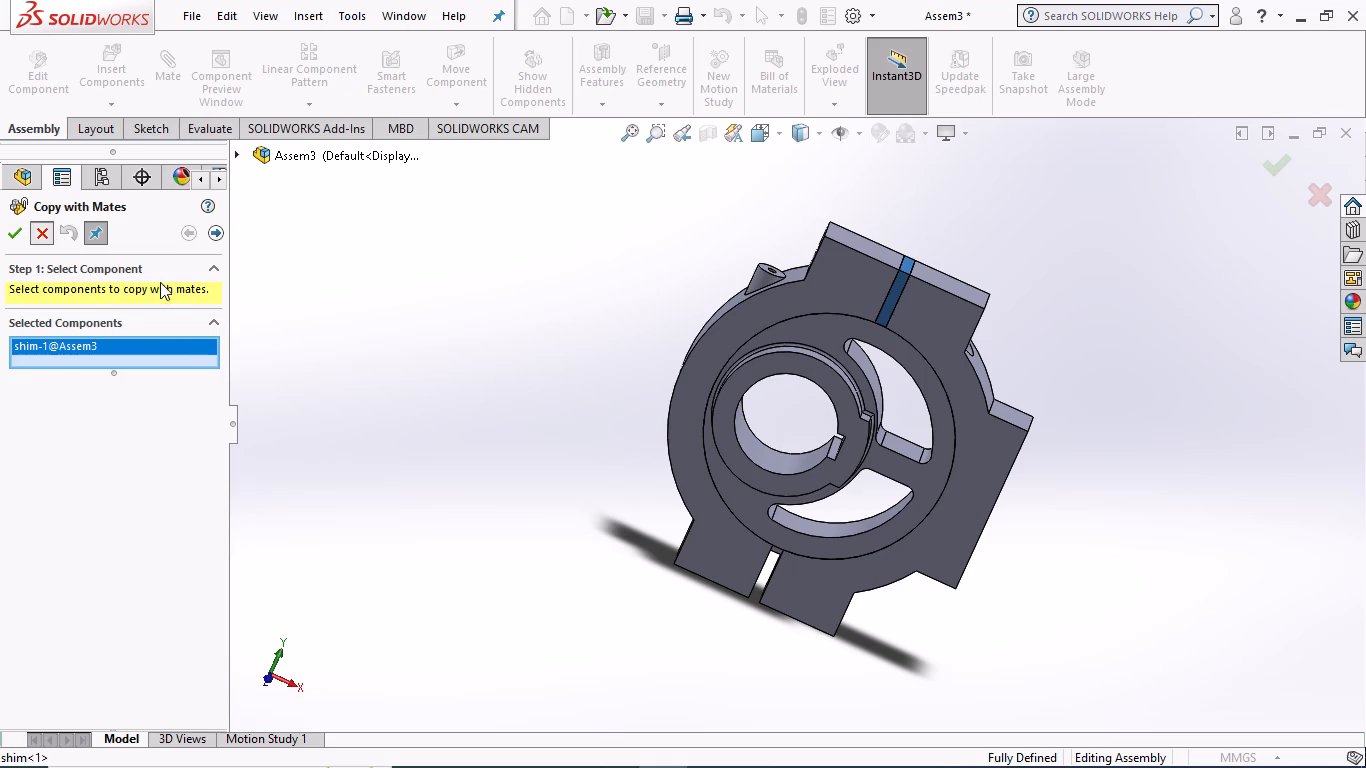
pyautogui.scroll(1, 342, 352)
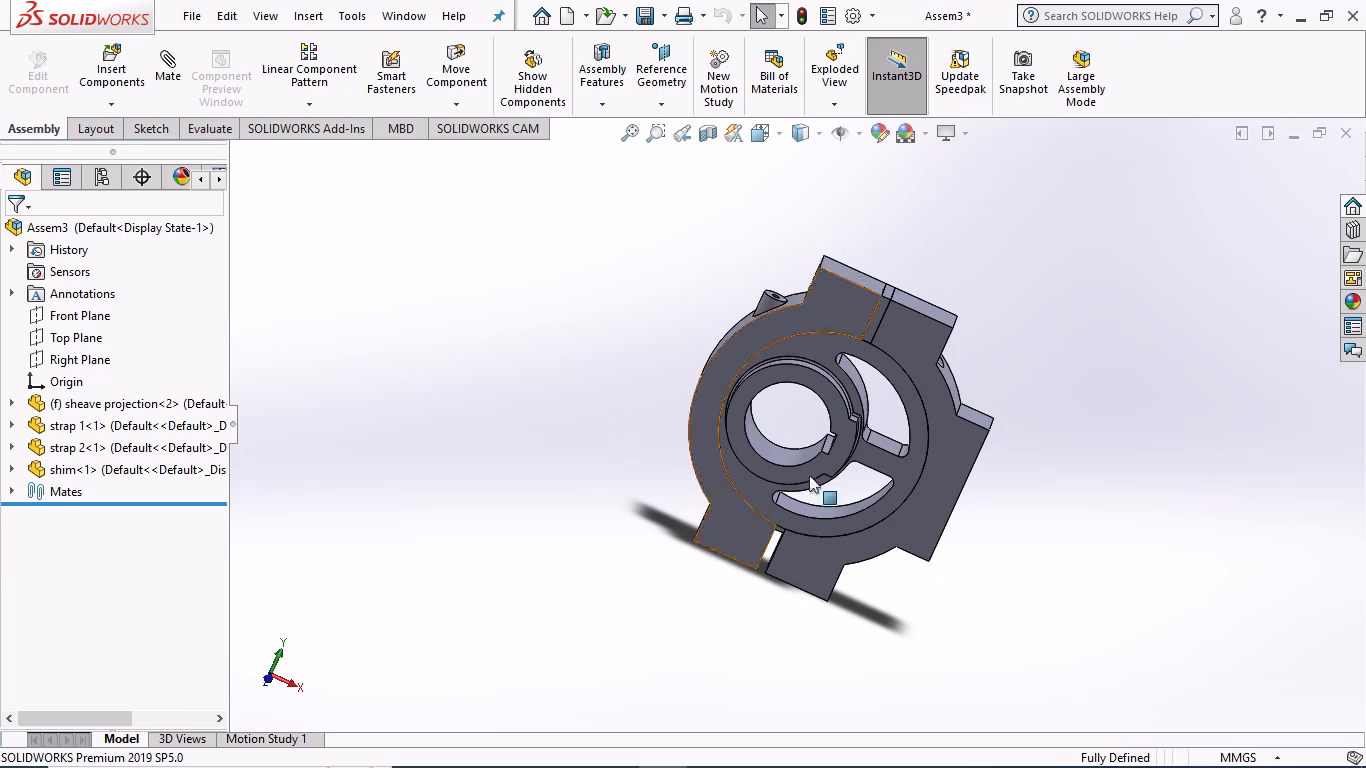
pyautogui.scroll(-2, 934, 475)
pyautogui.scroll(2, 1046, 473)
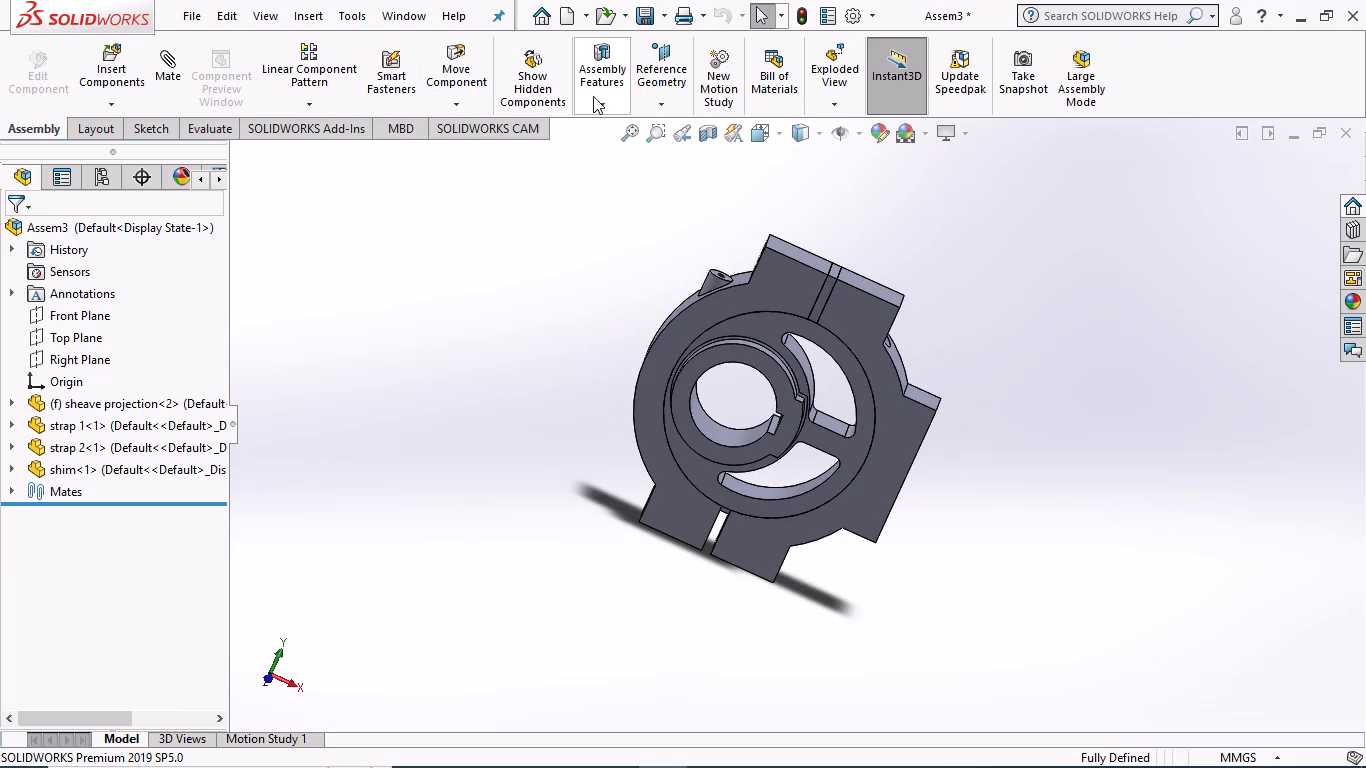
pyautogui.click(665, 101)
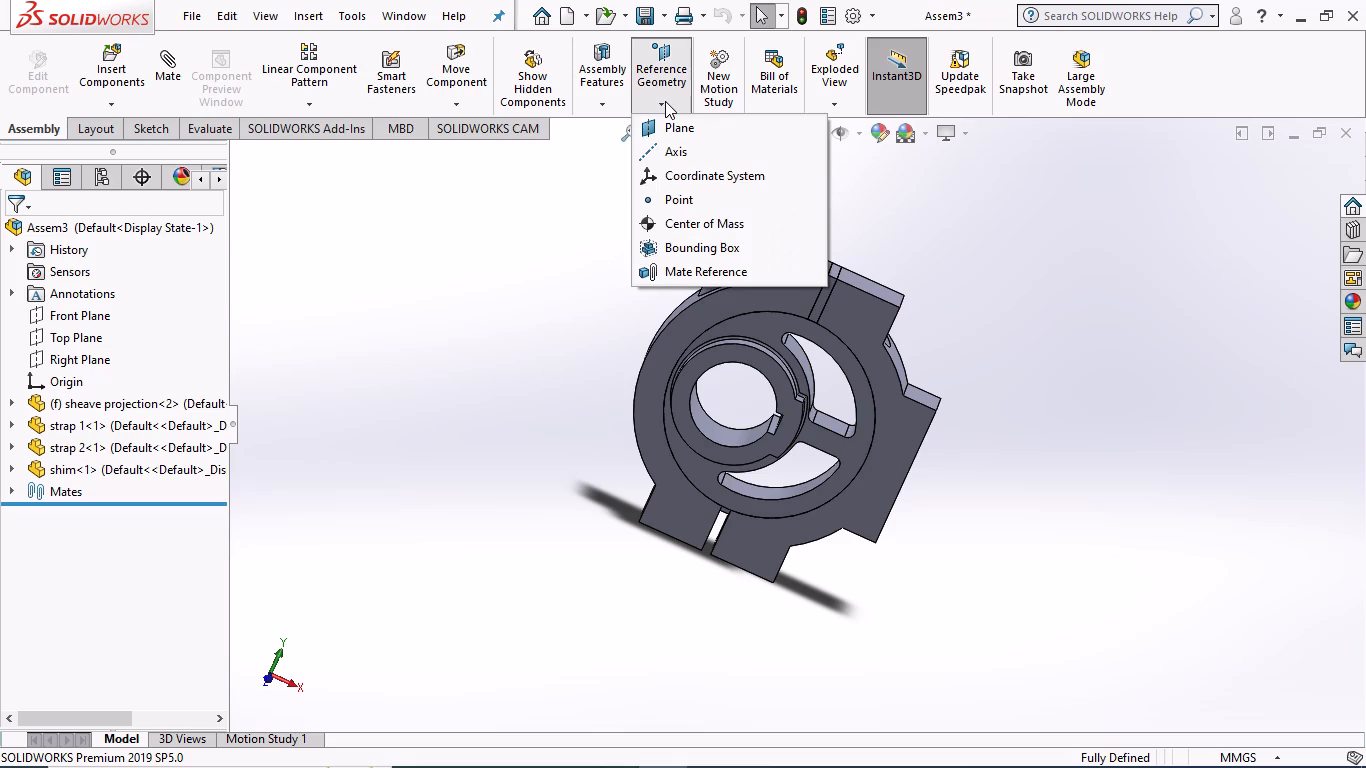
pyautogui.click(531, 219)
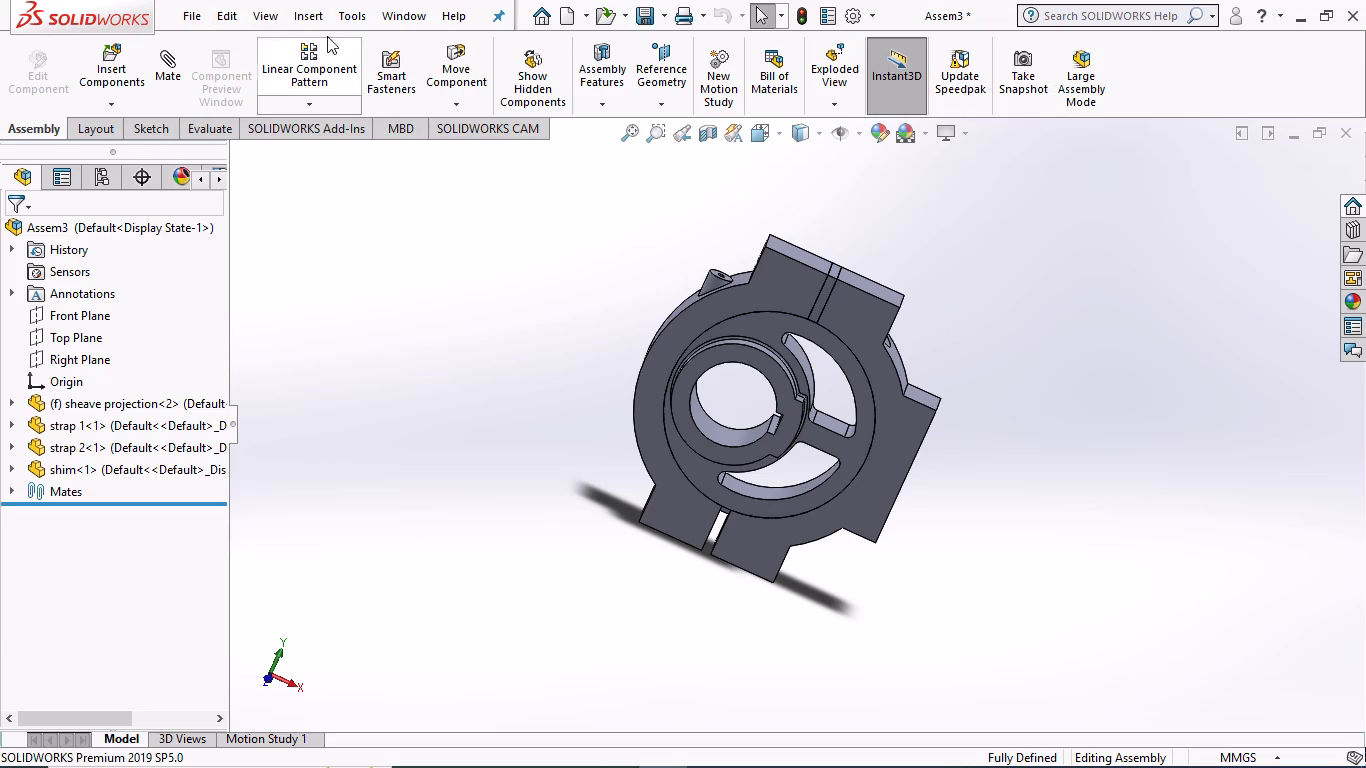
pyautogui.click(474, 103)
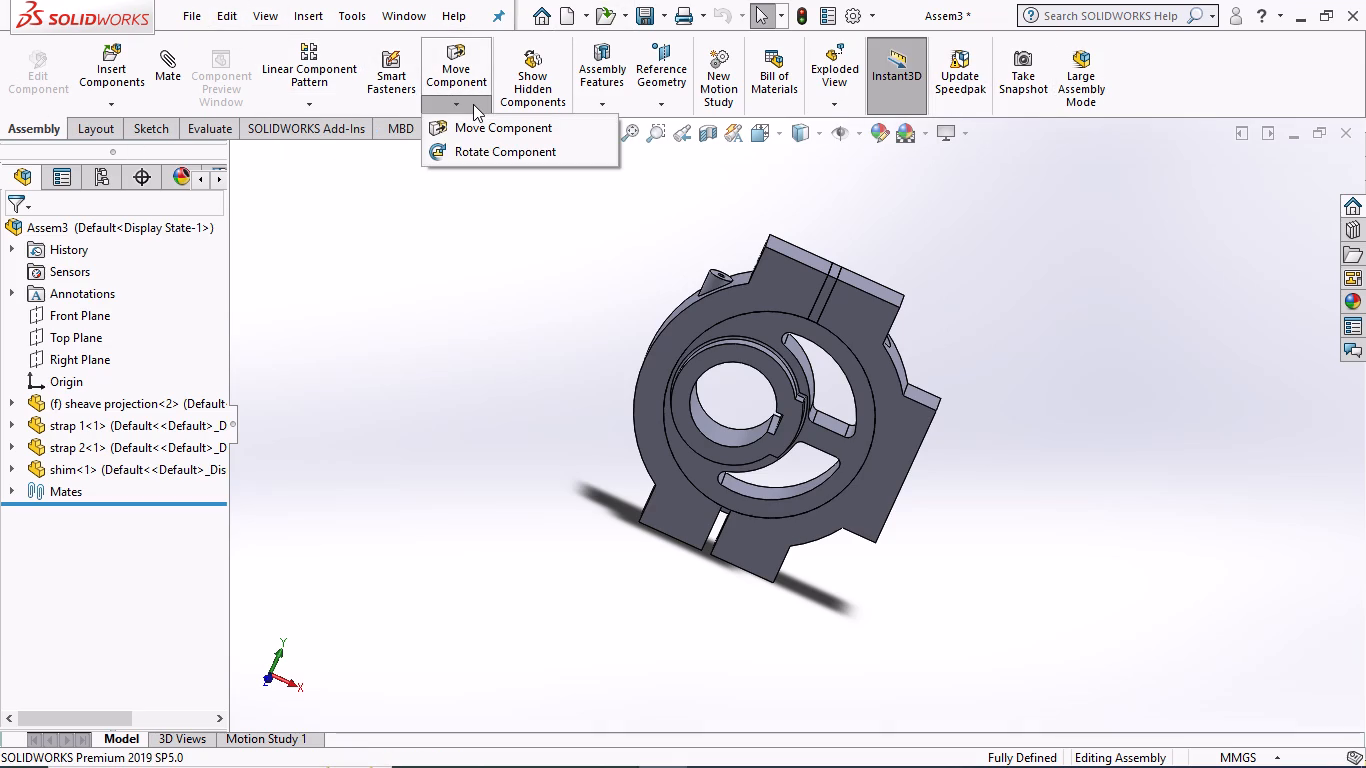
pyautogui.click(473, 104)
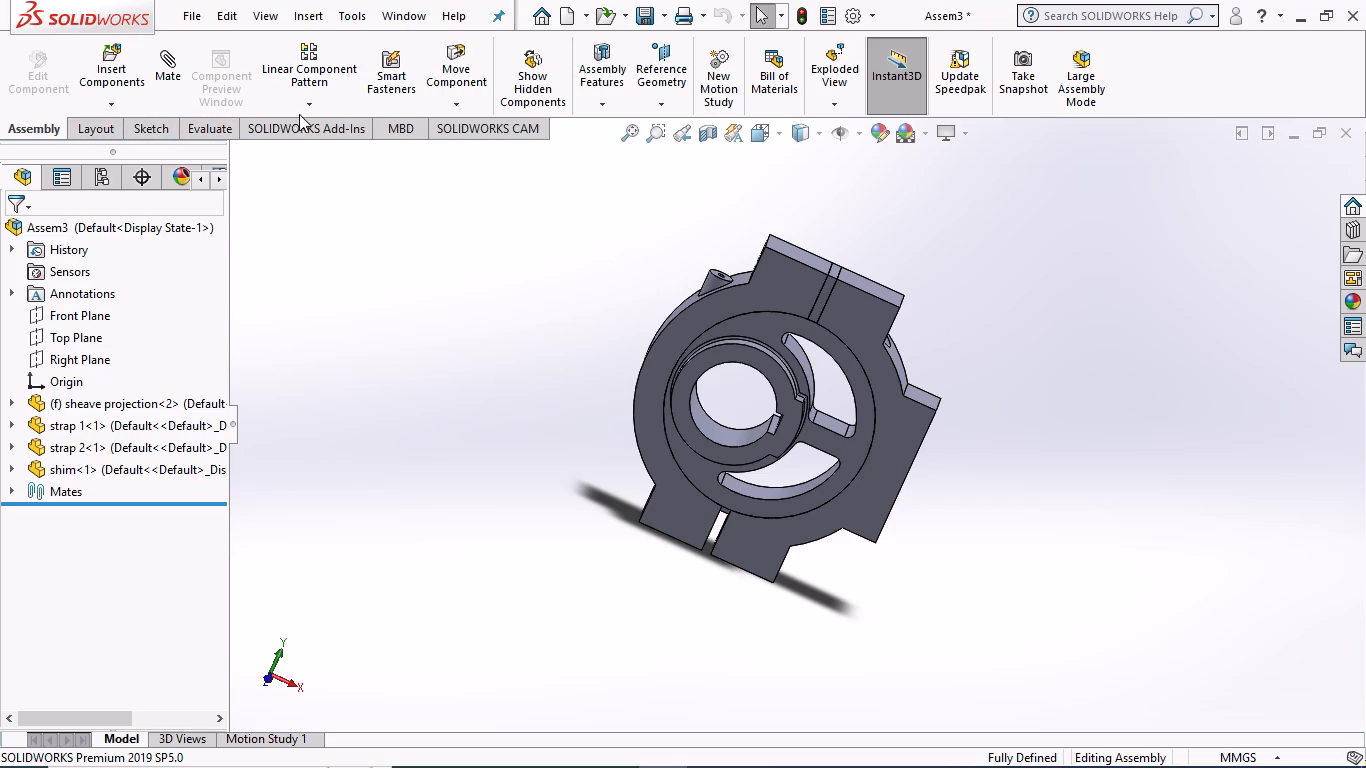
# Insert a second shim over strap 2's lower lug, turning it in 90° increments twice about Z and once about Y.
pyautogui.click(111, 102)
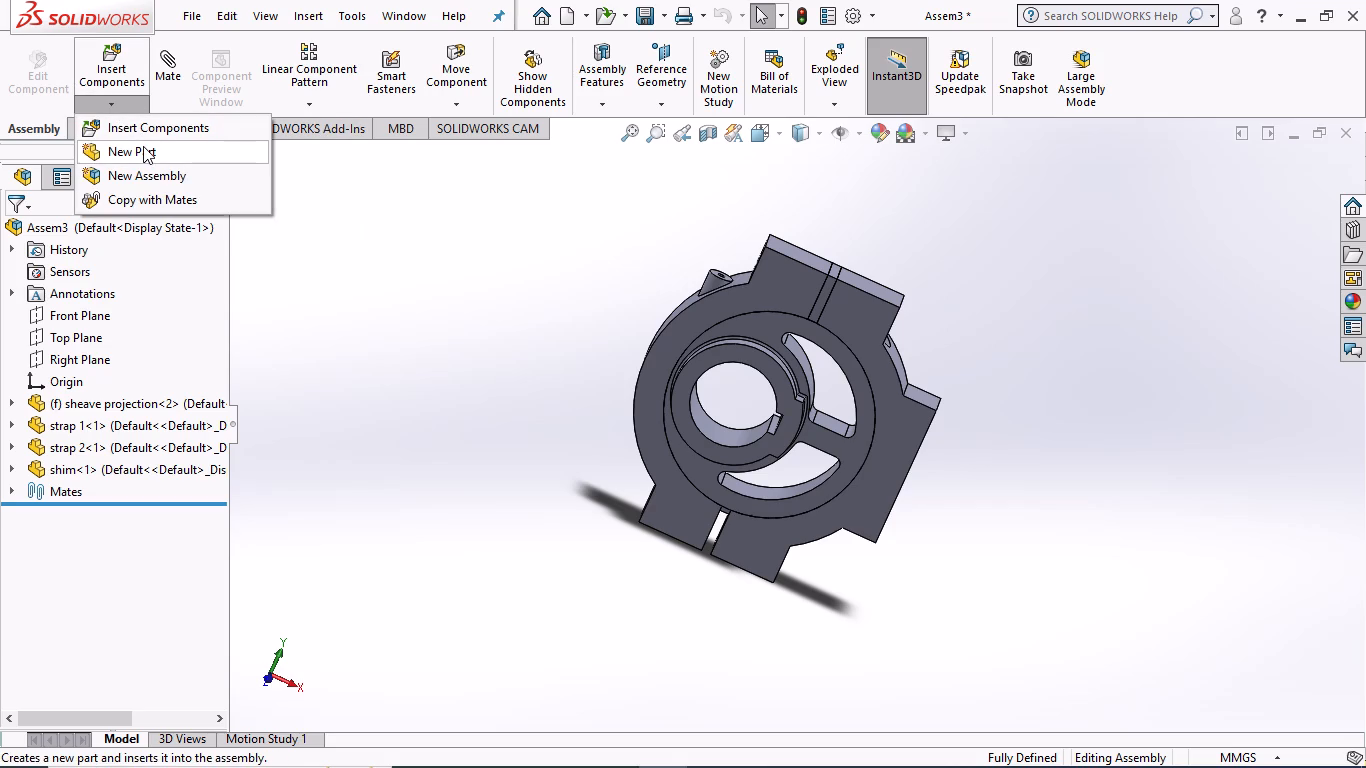
pyautogui.click(363, 209)
pyautogui.click(115, 65)
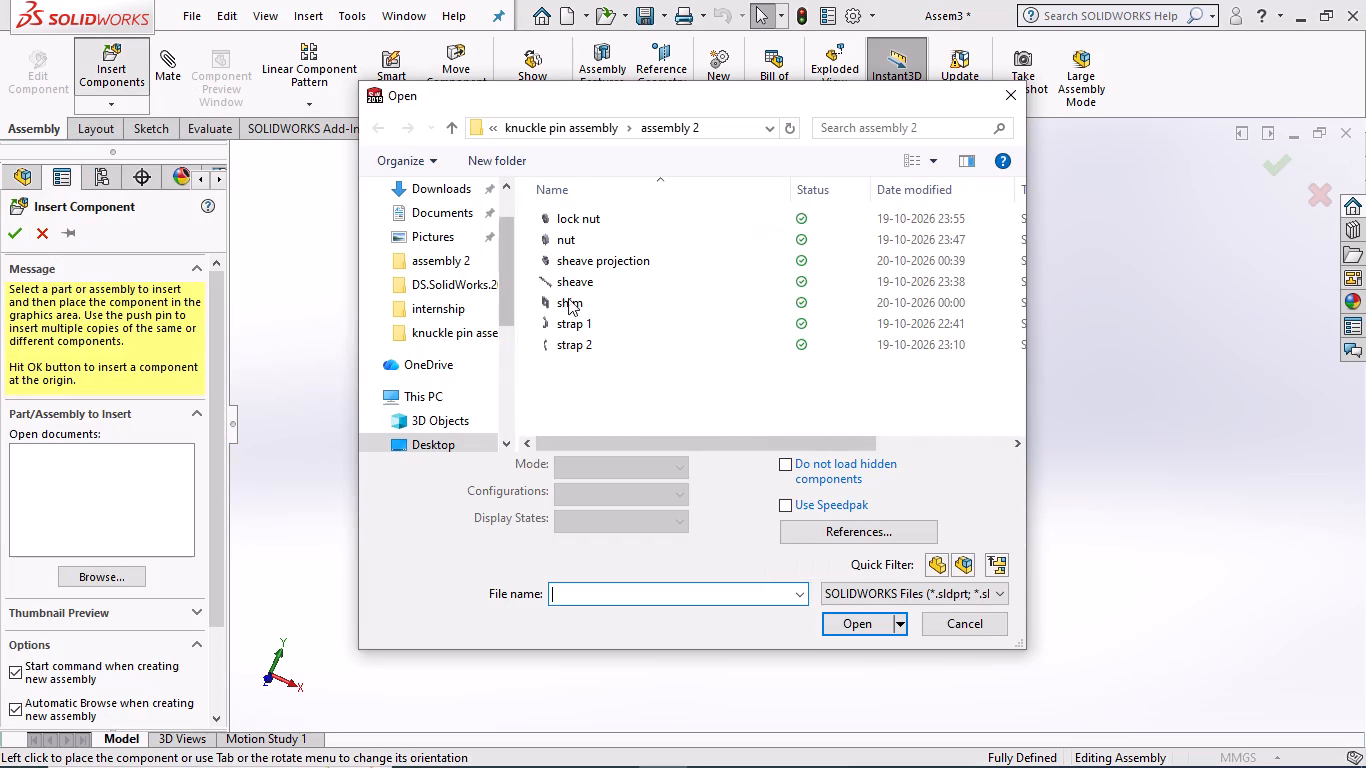
pyautogui.click(579, 295)
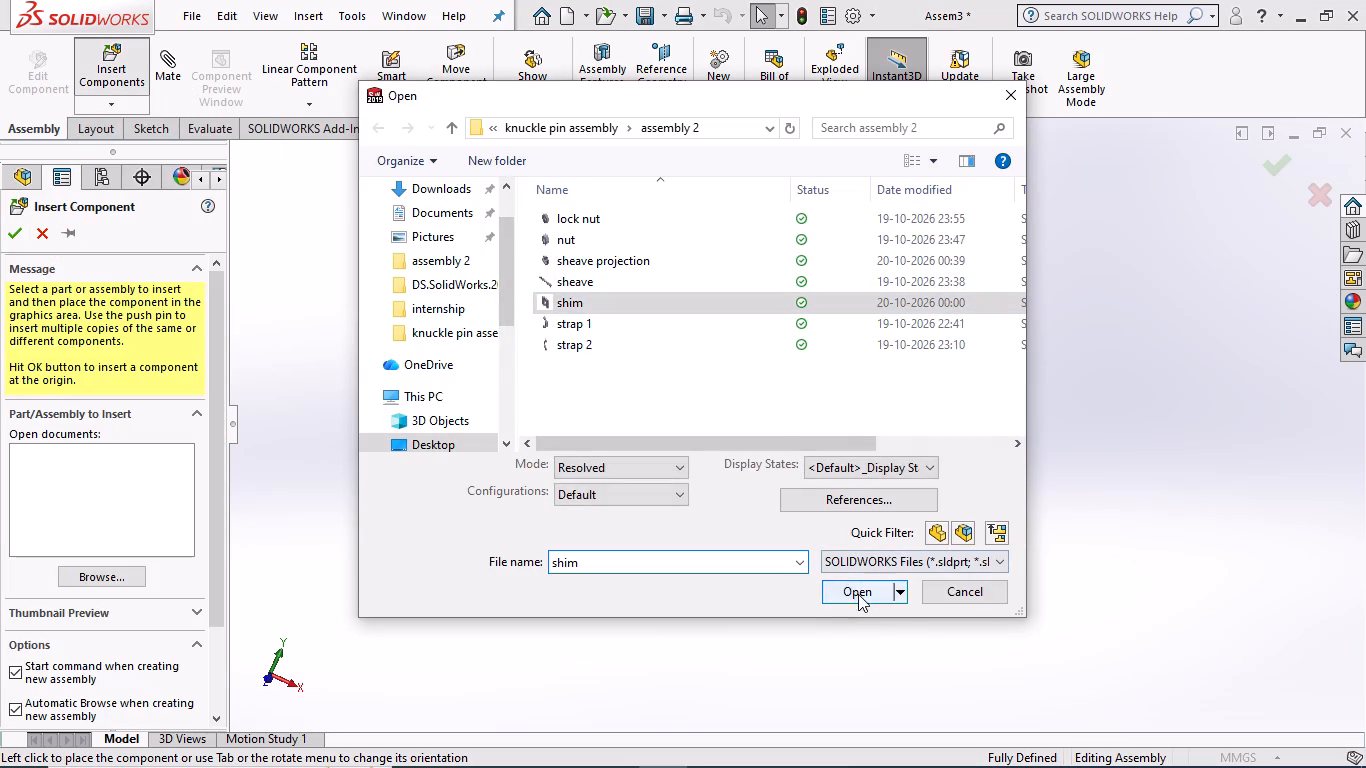
pyautogui.click(858, 594)
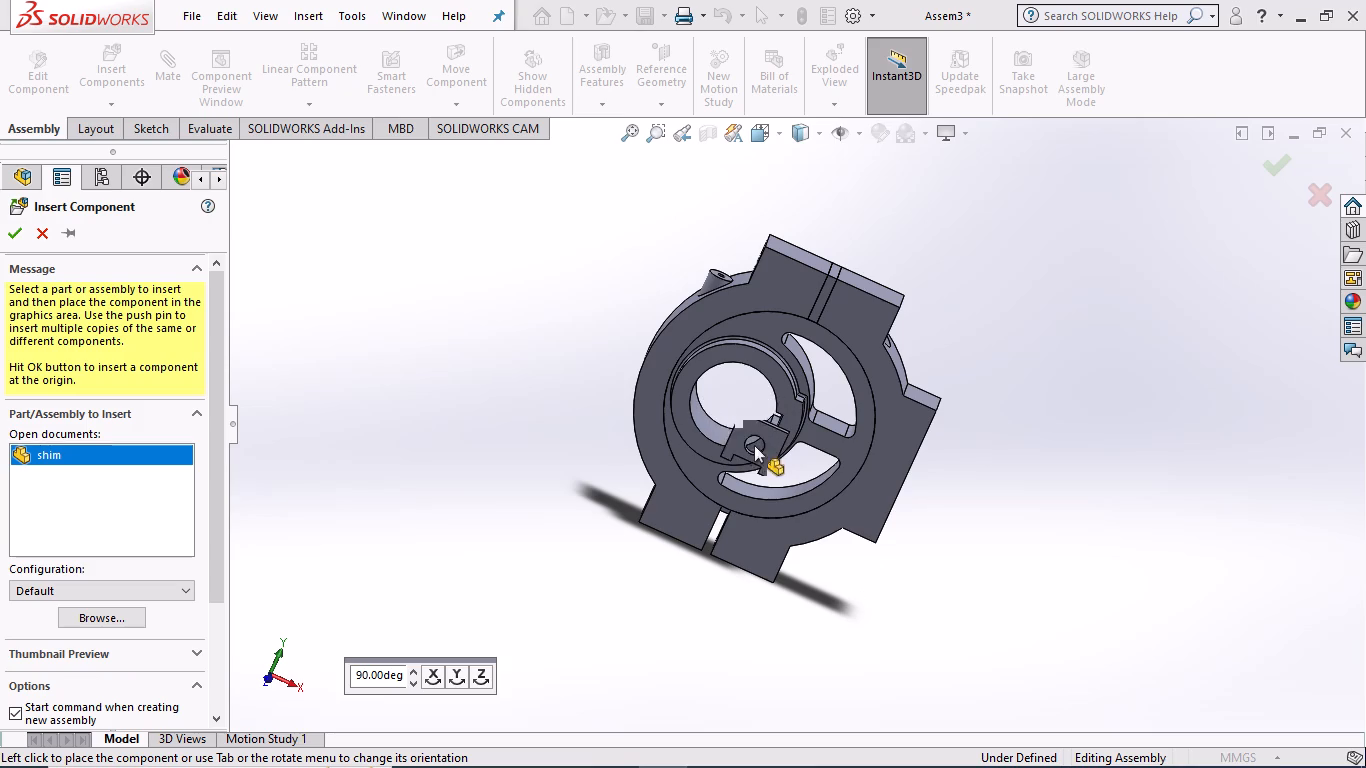
pyautogui.click(484, 668)
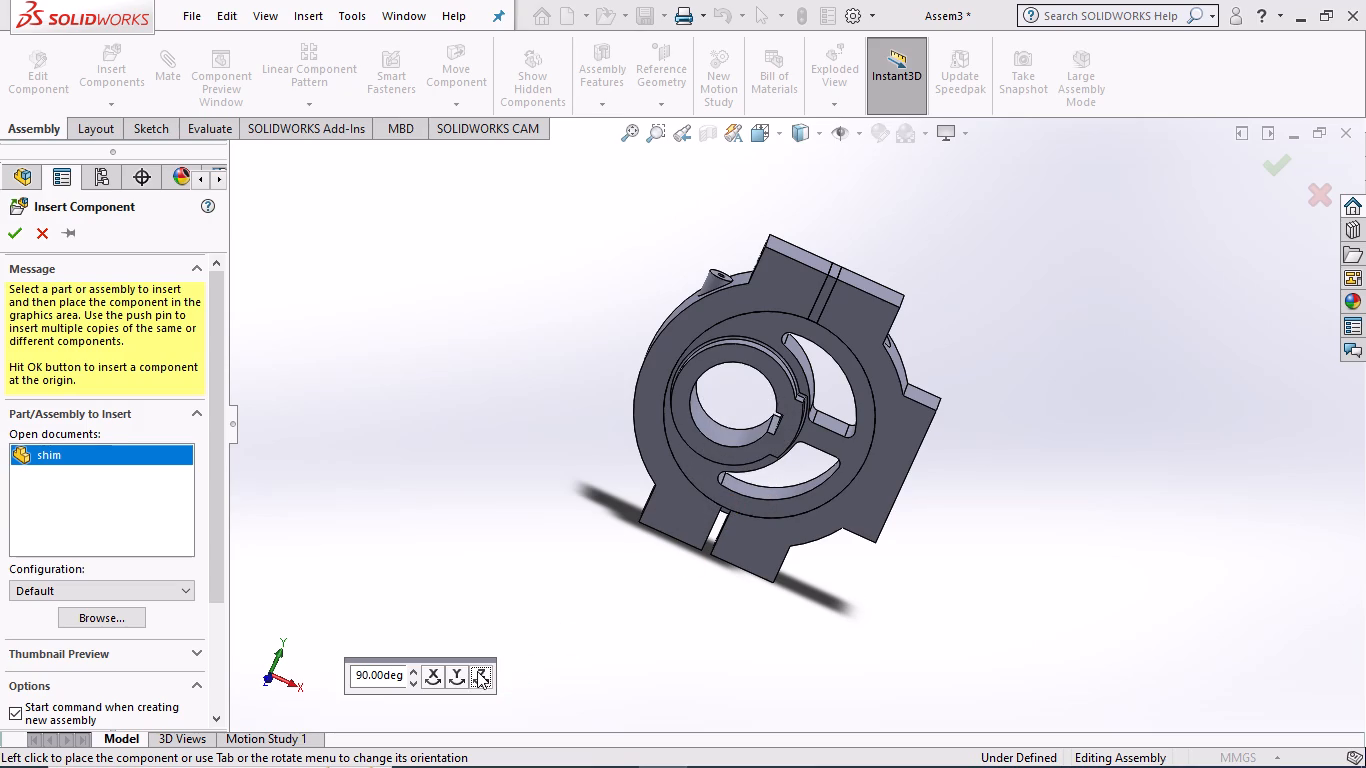
pyautogui.click(477, 671)
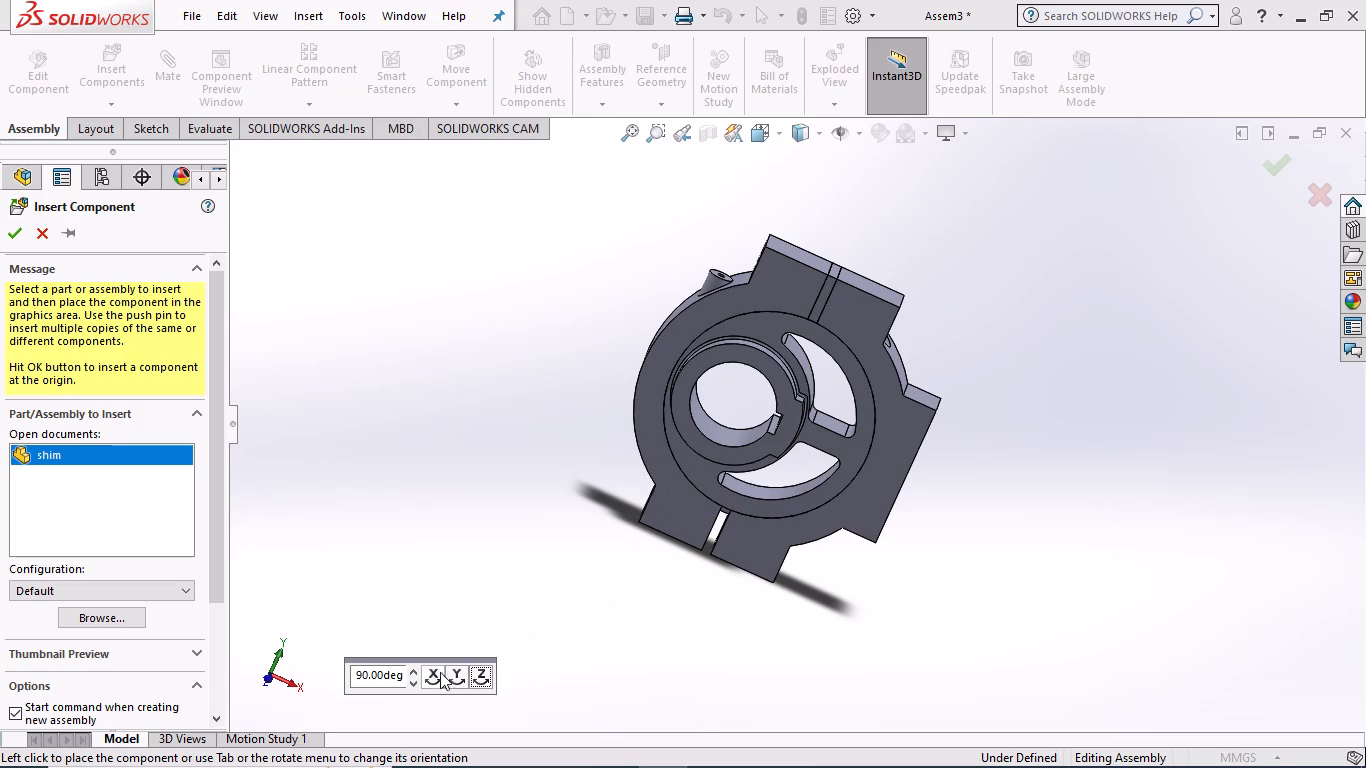
pyautogui.click(451, 674)
pyautogui.click(677, 508)
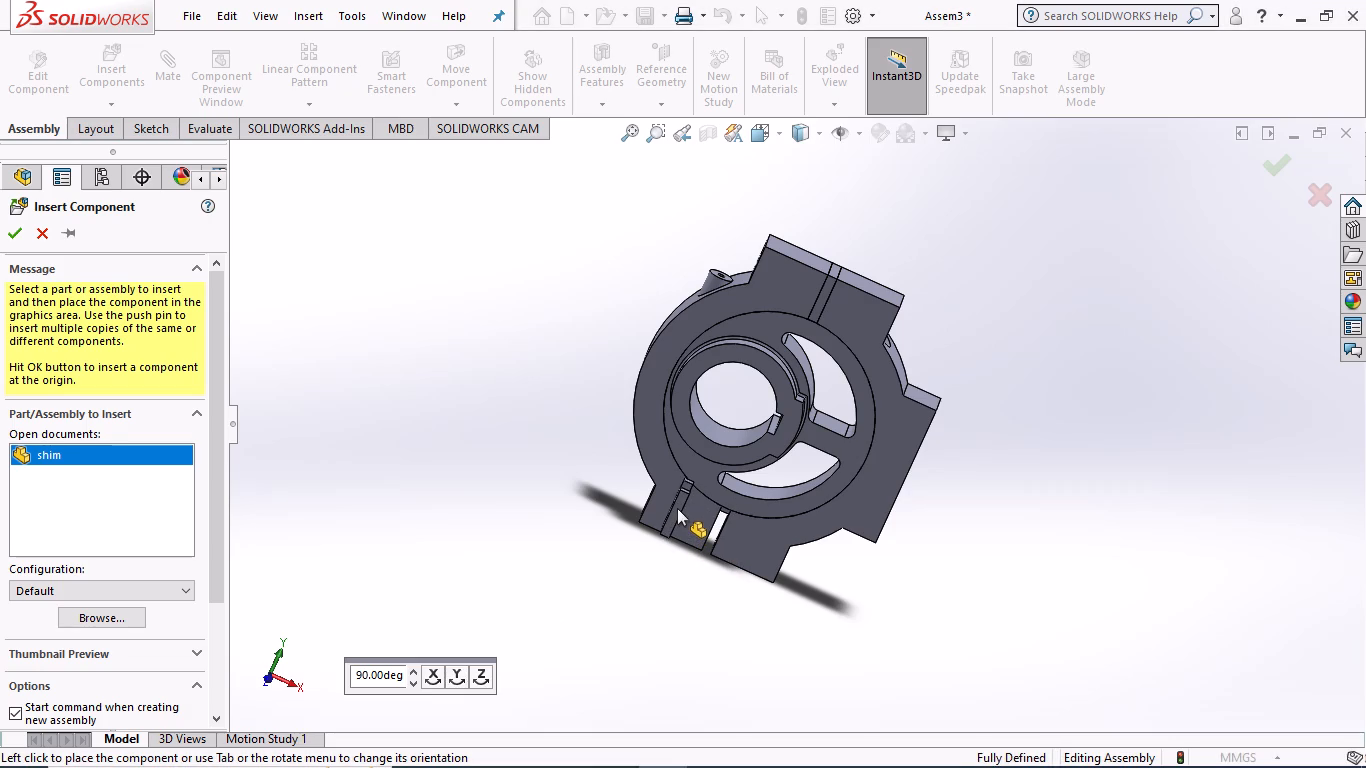
# Move the second shim out of strap 2's lower lug into the clear space beside the straps.
pyautogui.scroll(2, 744, 538)
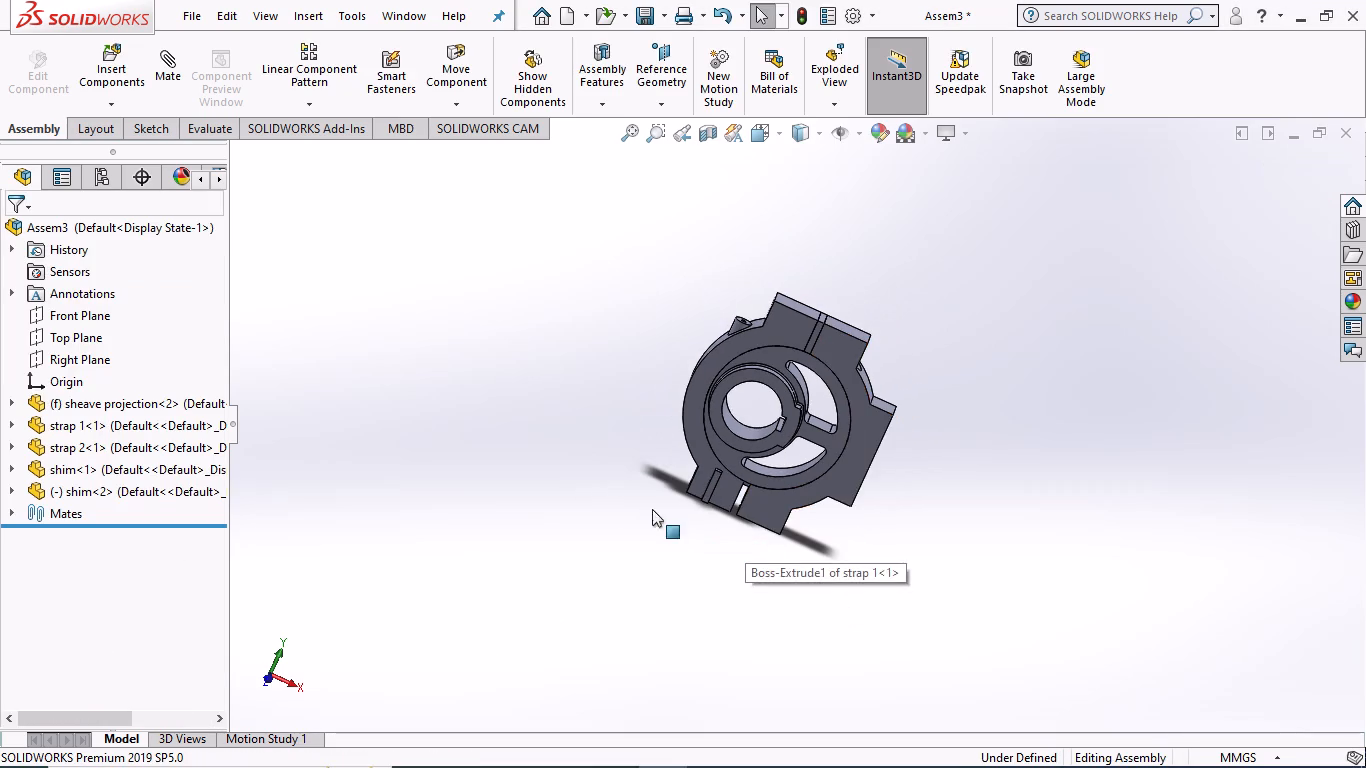
pyautogui.scroll(-2, 629, 459)
pyautogui.moveTo(638, 459); pyautogui.dragTo(762, 477, button='middle')
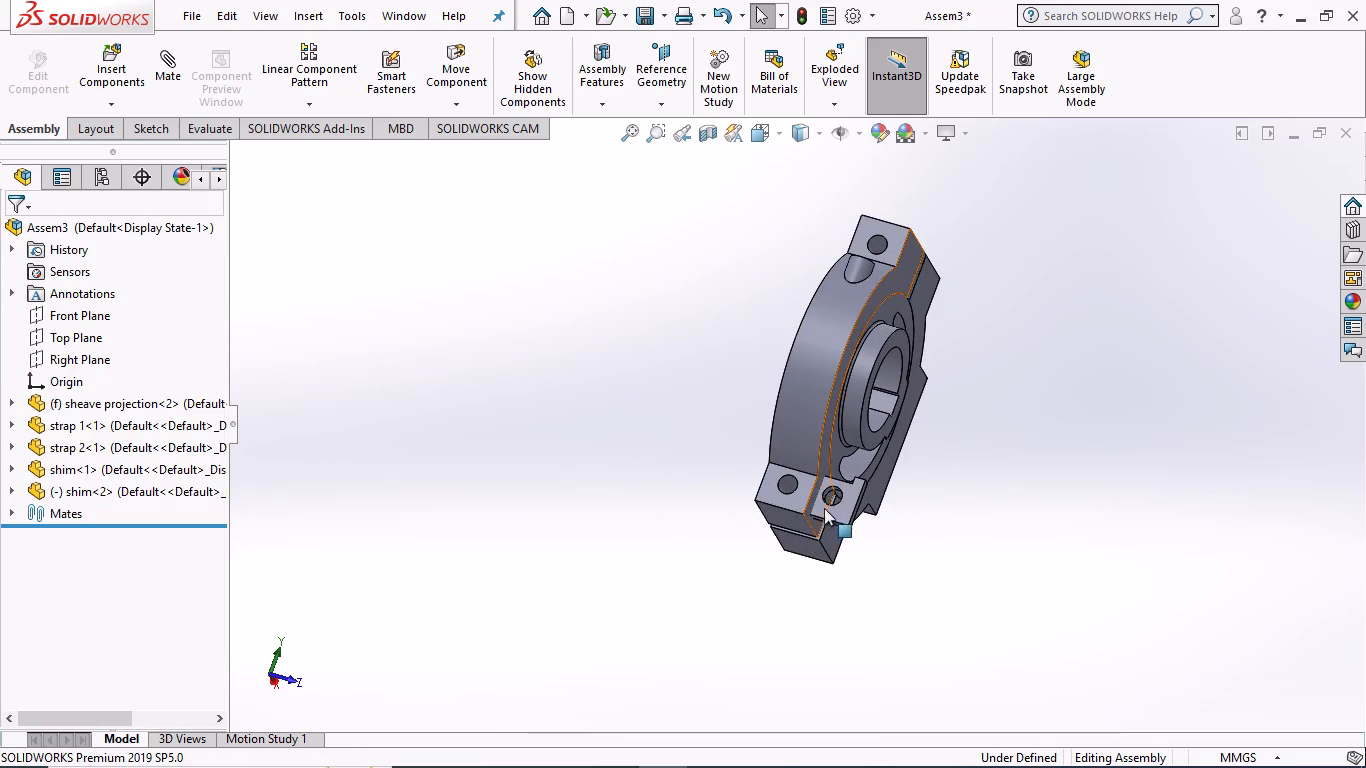
pyautogui.moveTo(827, 505); pyautogui.dragTo(916, 566)
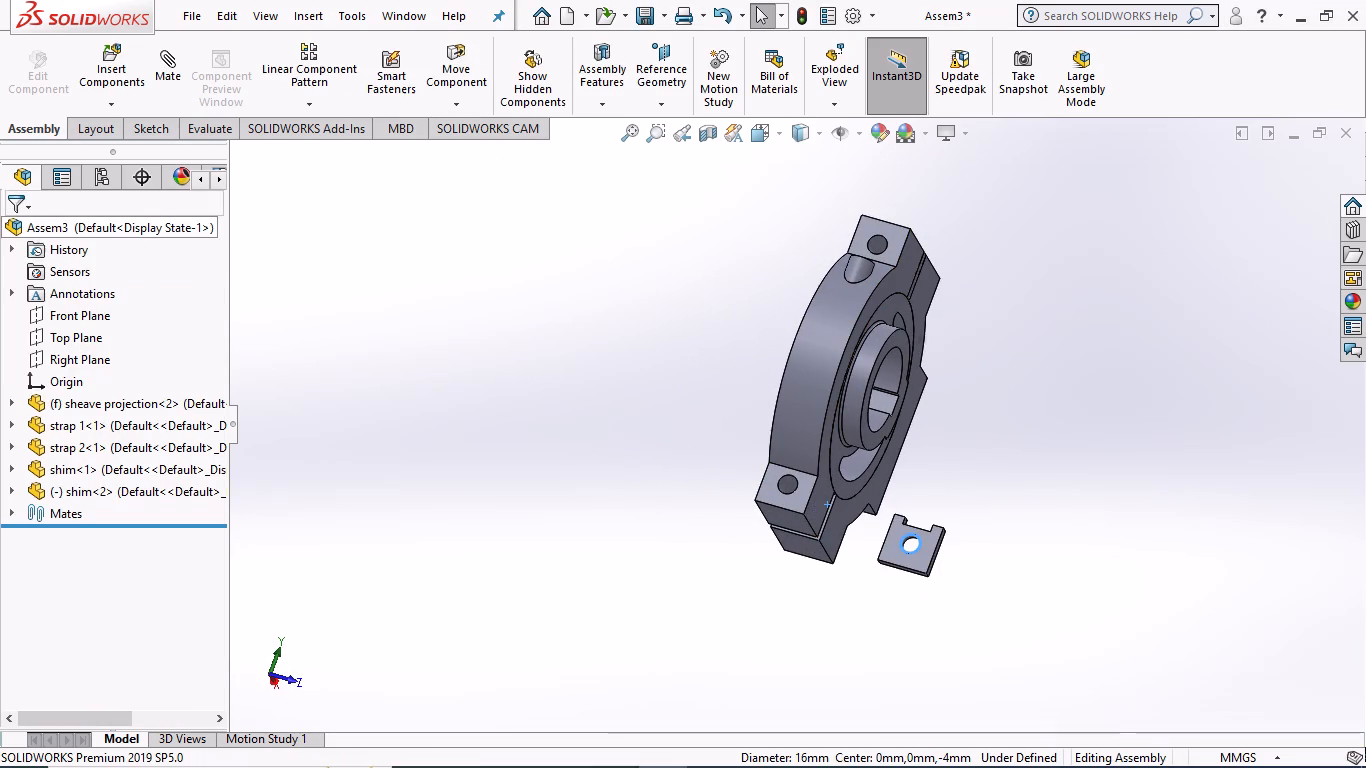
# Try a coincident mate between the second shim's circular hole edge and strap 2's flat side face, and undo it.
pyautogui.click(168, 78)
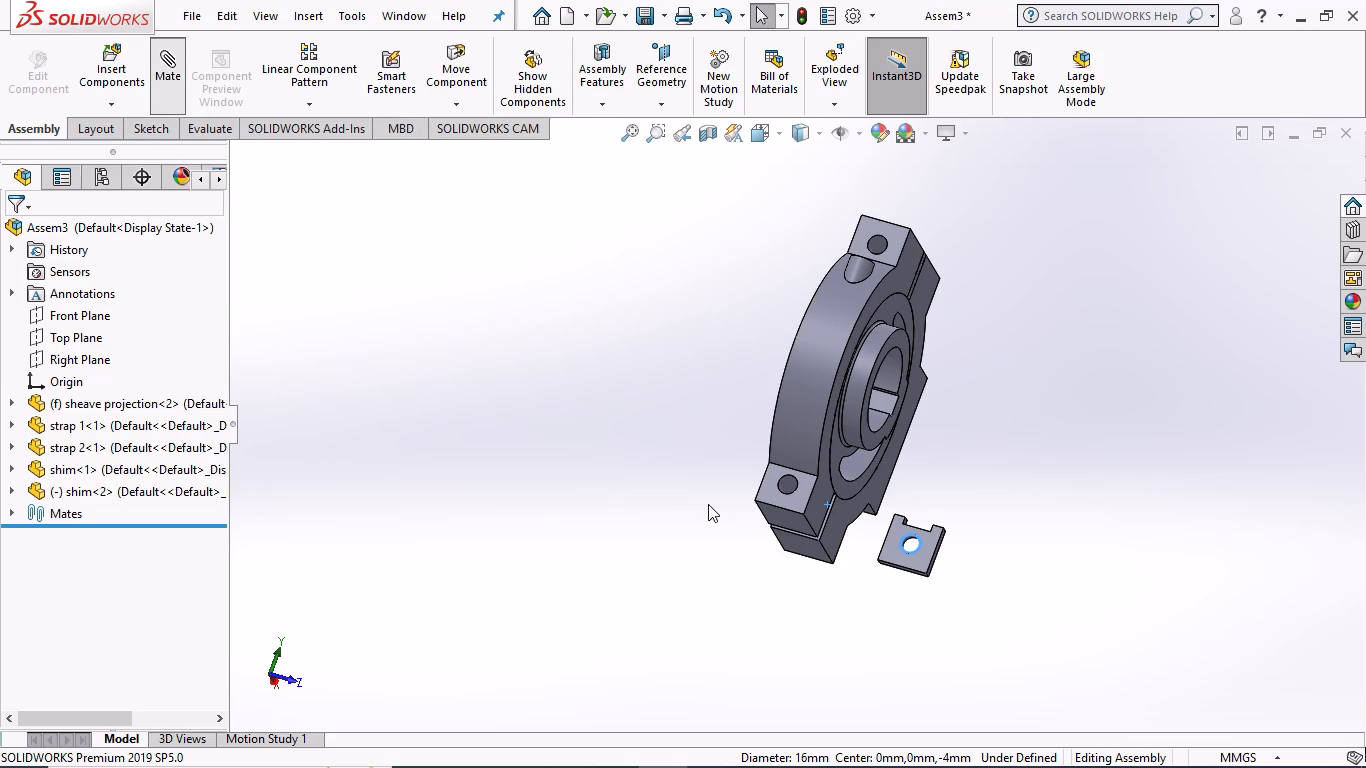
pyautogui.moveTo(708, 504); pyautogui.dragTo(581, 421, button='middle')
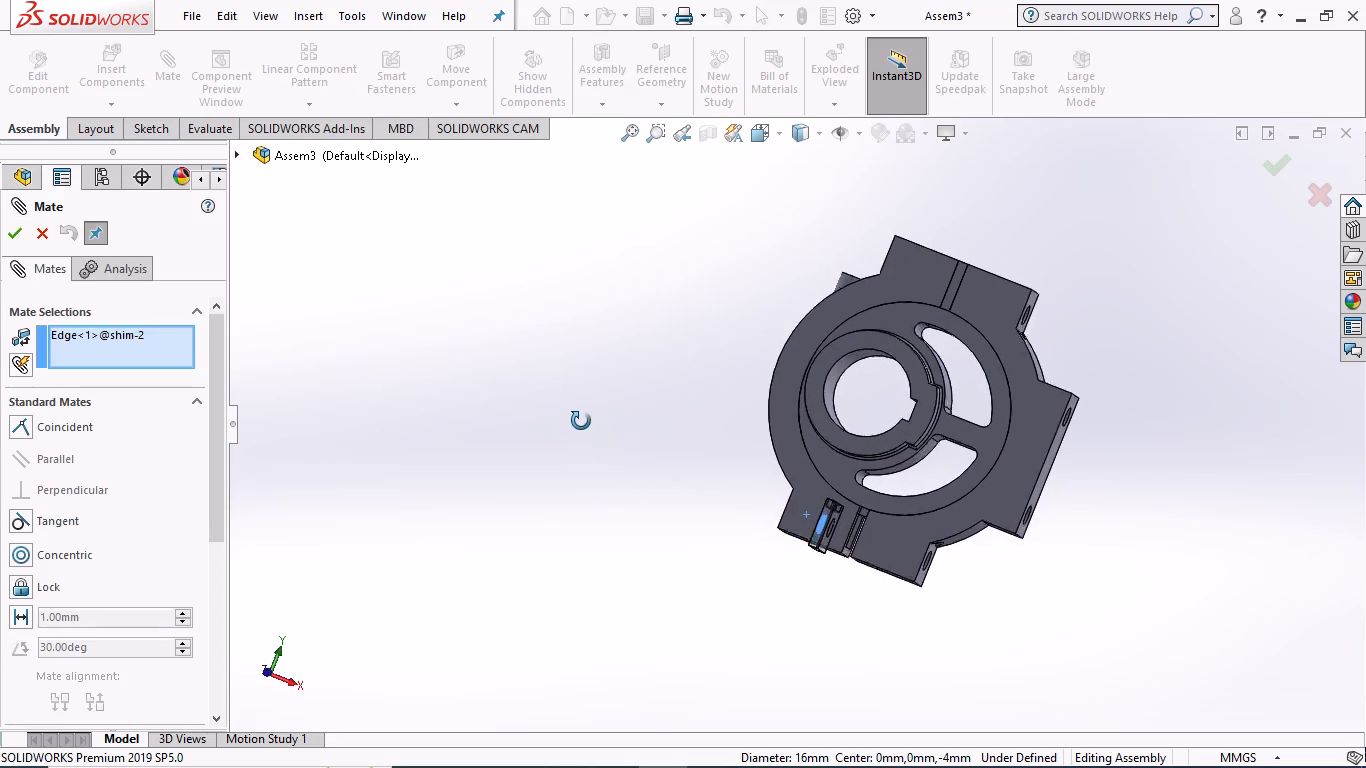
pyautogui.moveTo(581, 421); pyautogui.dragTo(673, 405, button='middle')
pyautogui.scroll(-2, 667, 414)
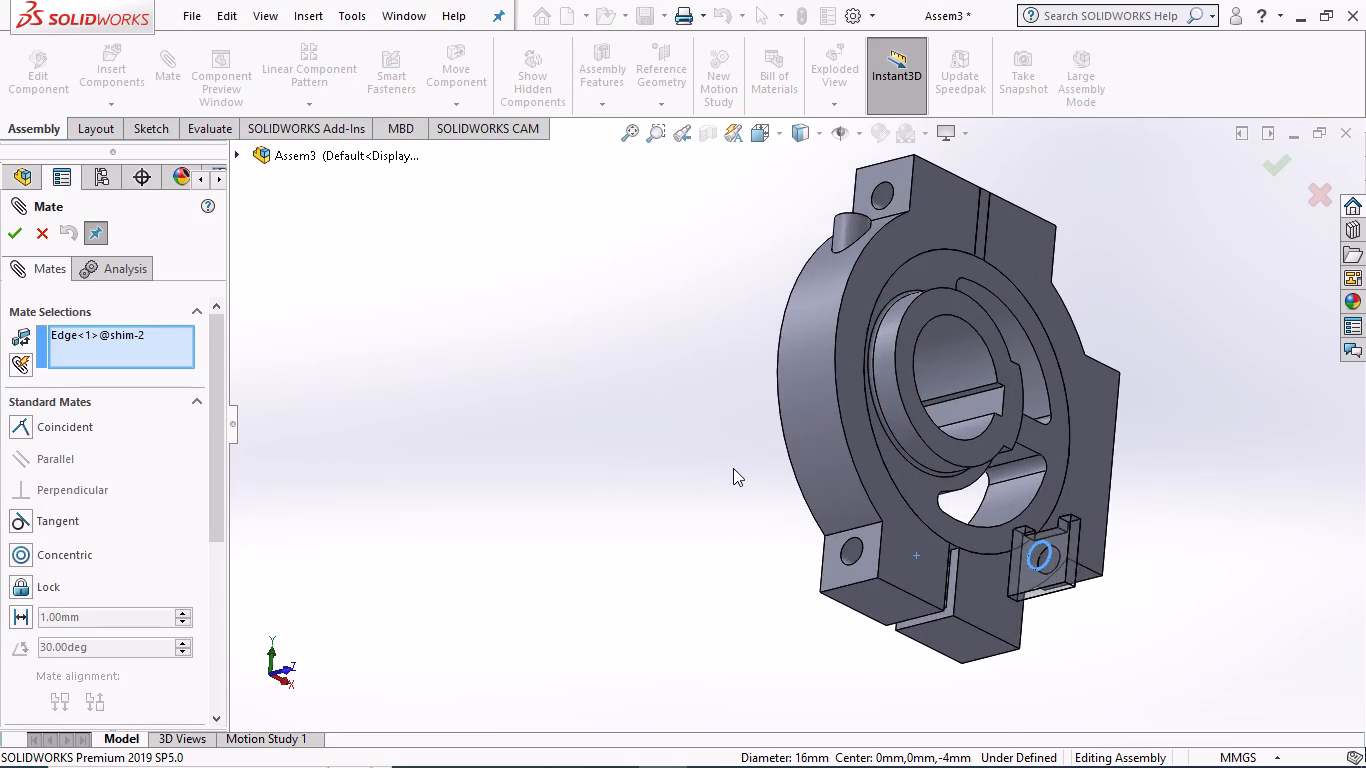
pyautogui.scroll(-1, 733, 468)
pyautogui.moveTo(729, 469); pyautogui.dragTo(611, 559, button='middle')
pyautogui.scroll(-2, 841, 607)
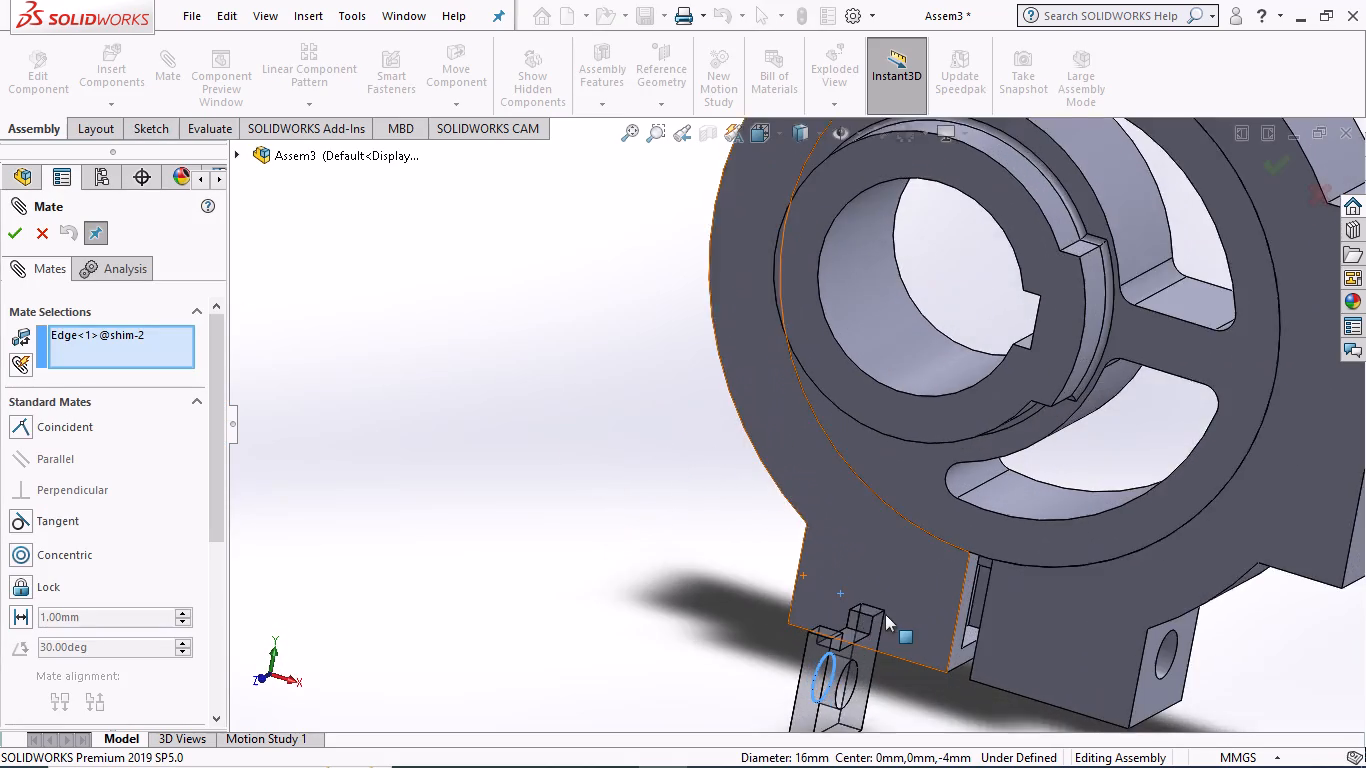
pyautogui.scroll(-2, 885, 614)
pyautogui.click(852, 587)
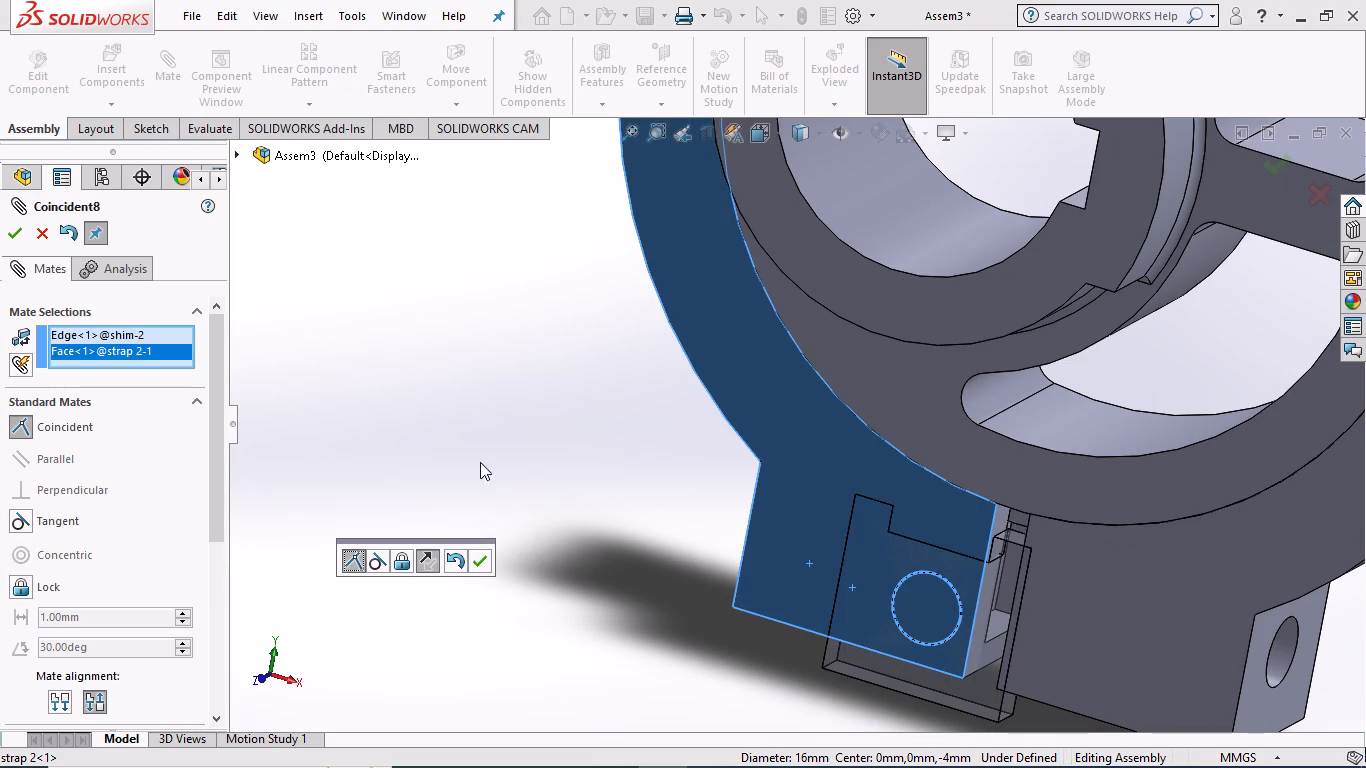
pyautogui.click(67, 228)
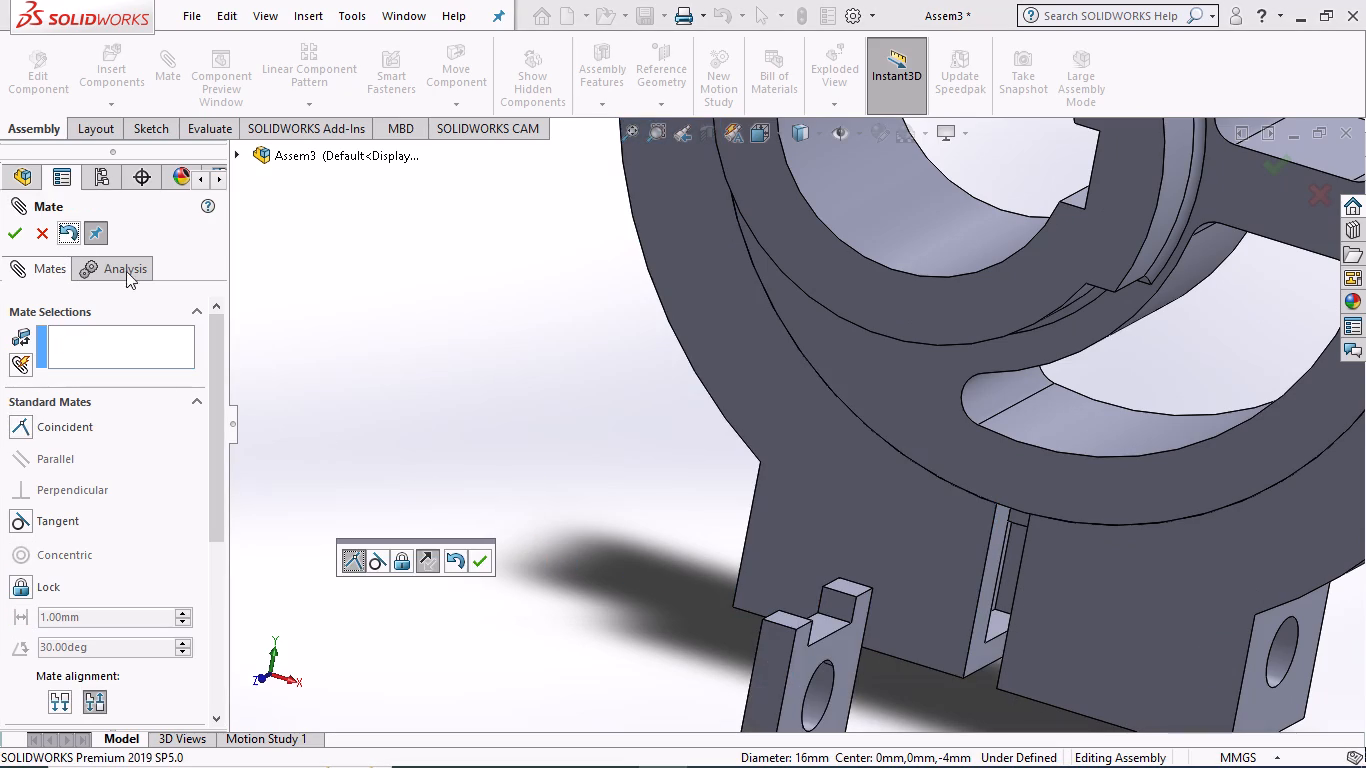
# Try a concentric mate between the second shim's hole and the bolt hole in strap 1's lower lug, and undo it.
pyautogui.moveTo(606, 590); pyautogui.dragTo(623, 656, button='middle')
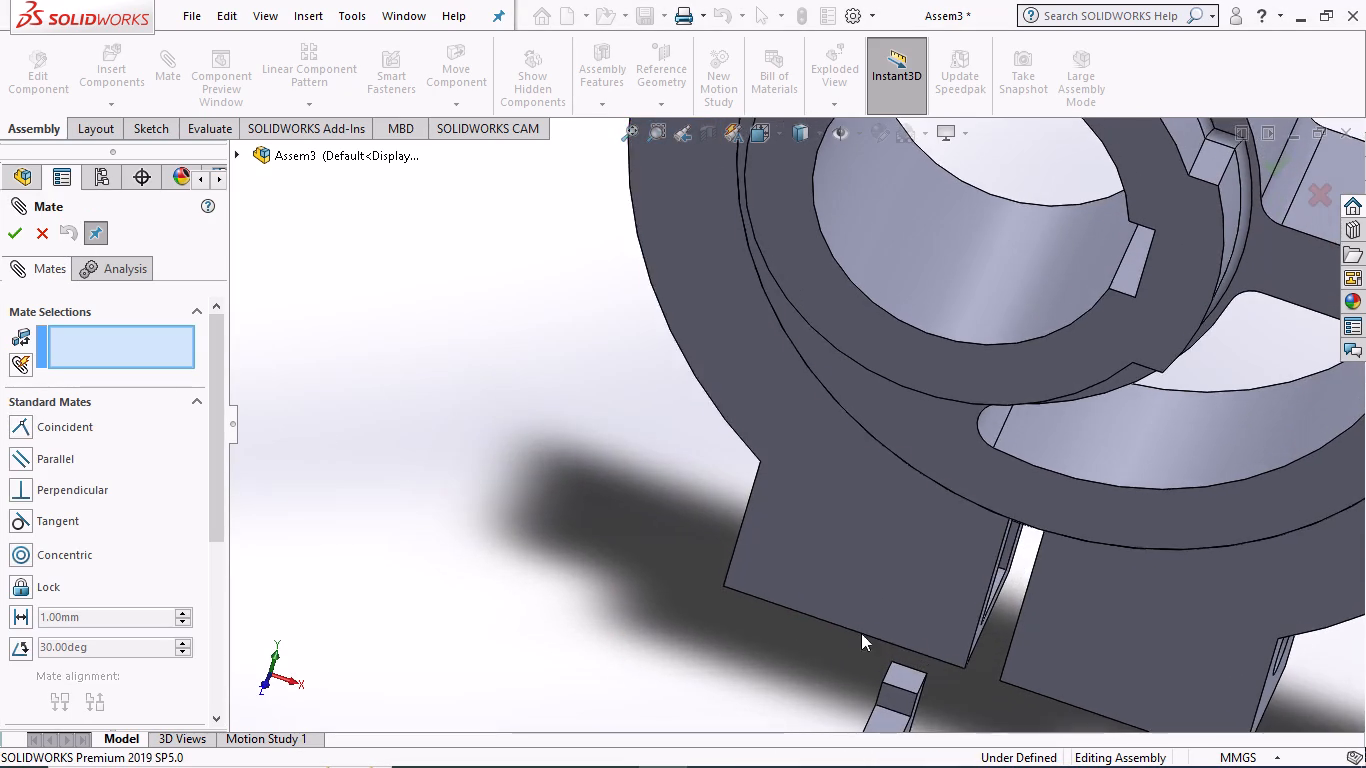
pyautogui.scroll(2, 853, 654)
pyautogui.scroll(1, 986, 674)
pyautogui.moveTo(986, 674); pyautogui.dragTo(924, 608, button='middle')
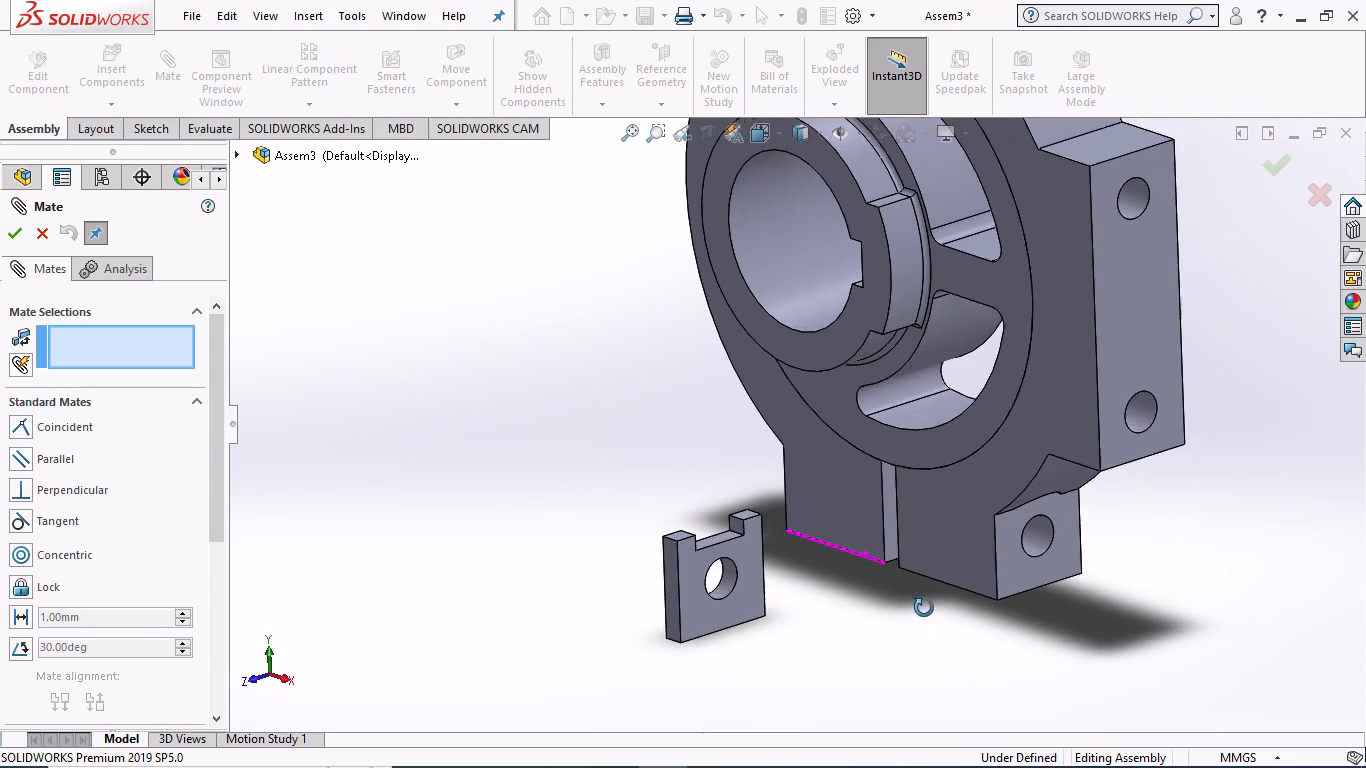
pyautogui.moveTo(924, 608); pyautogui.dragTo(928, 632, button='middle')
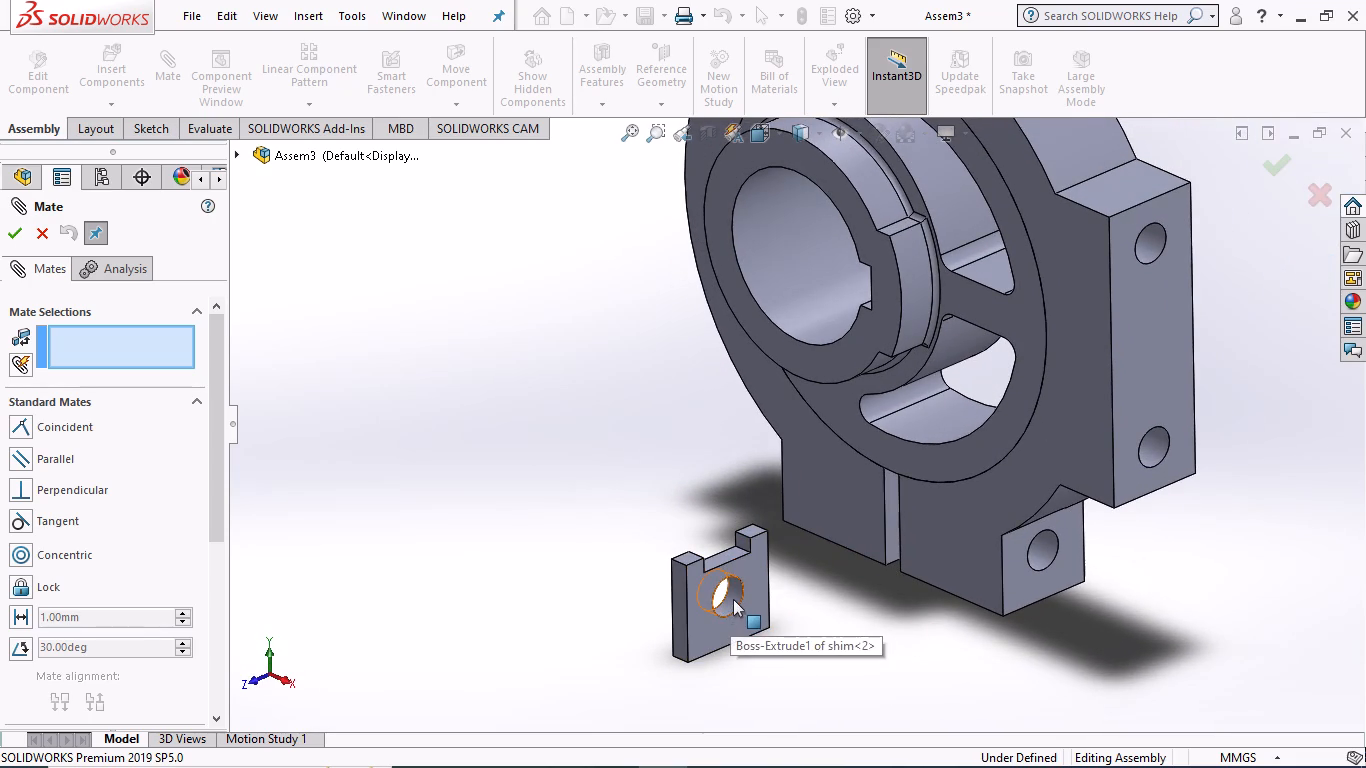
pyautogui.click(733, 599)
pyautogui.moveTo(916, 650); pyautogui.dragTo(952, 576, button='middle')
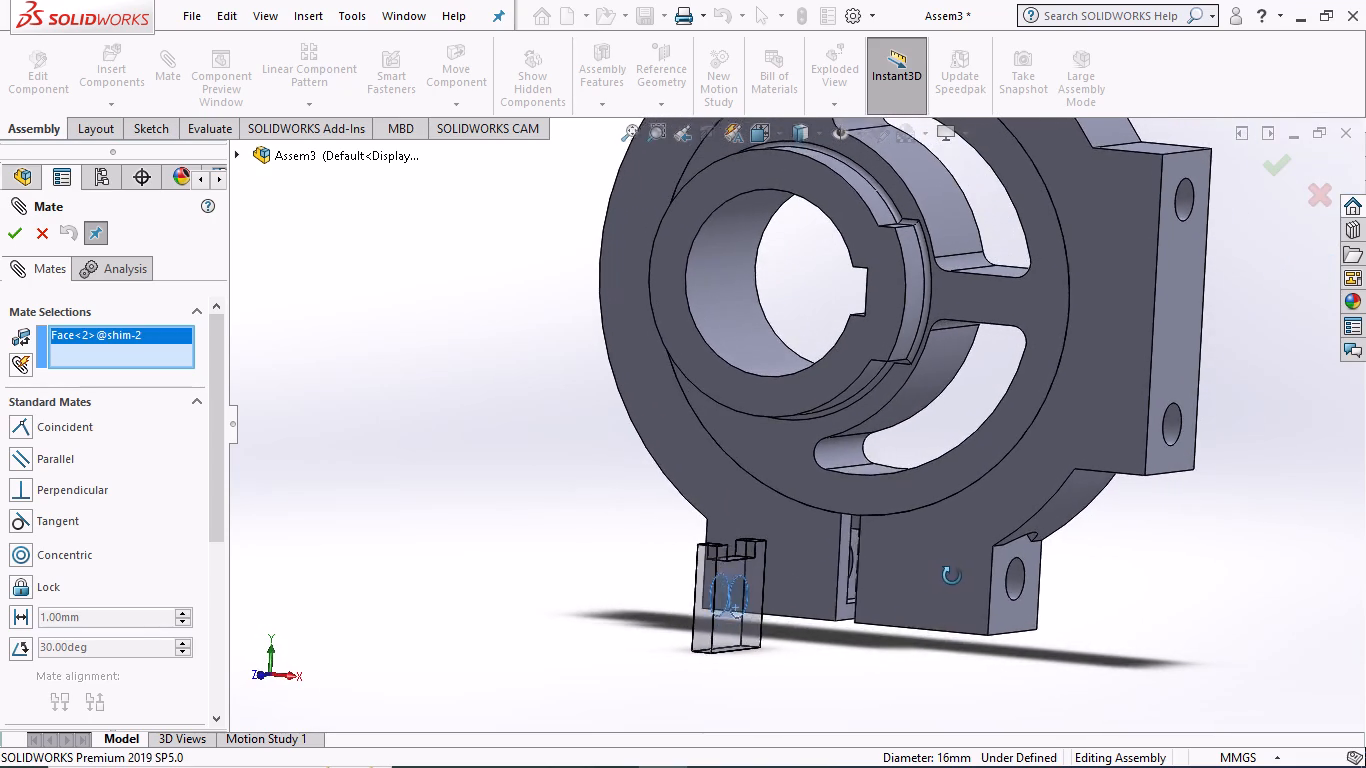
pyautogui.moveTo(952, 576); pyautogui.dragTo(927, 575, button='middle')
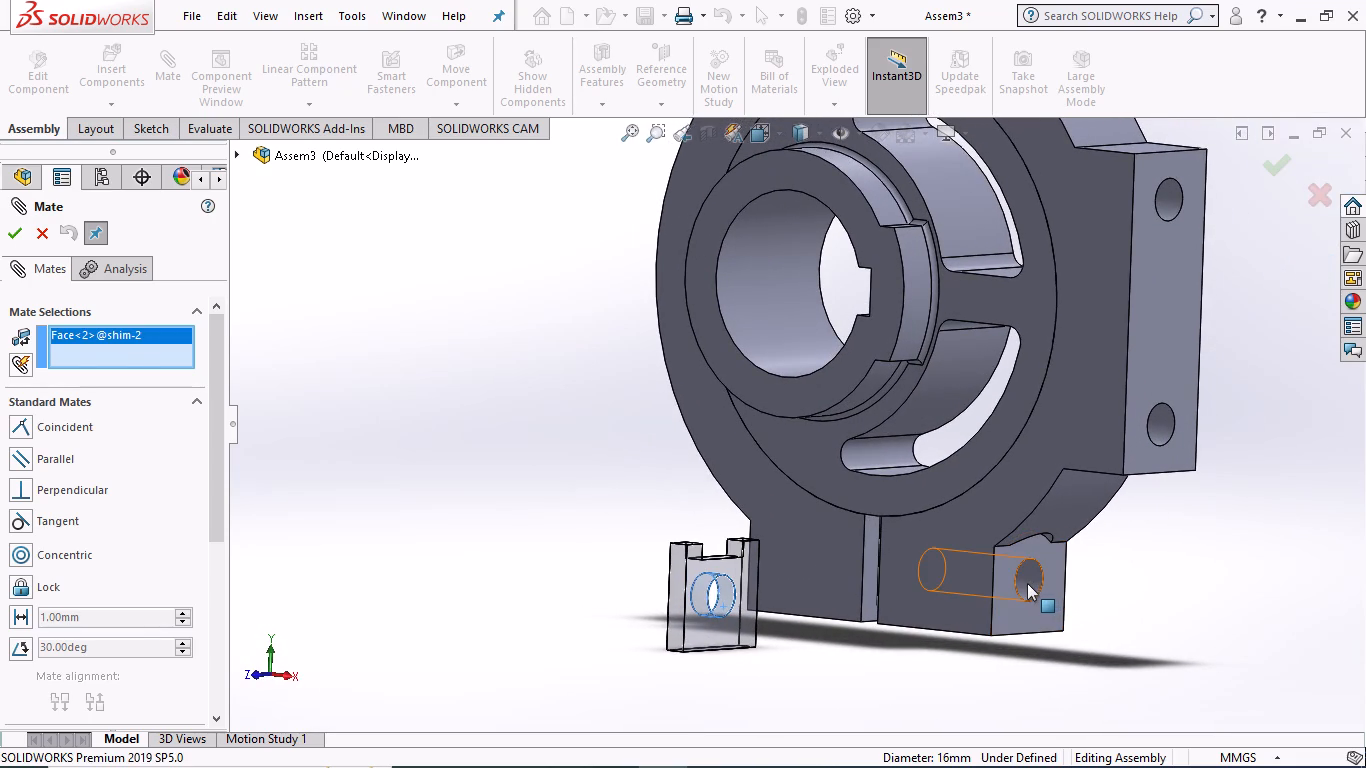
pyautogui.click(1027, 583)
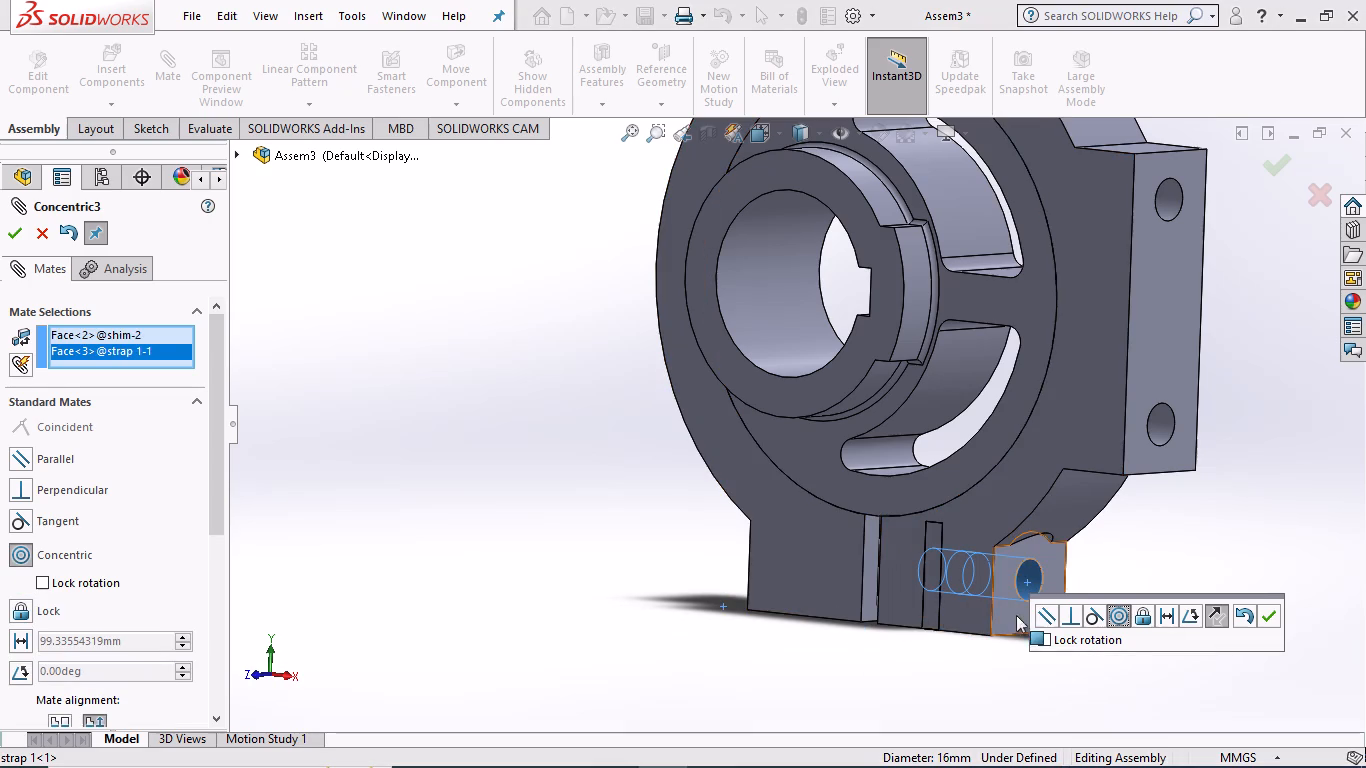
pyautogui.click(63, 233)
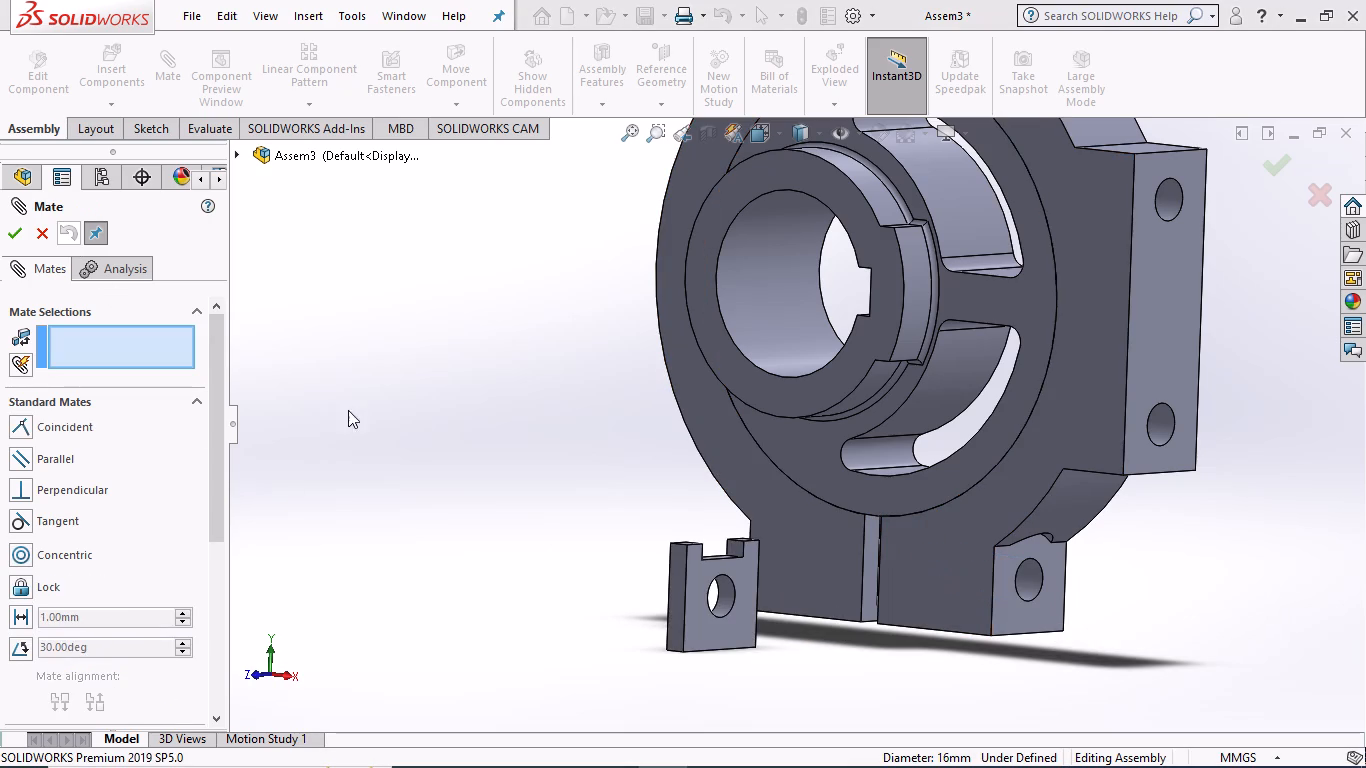
# Add a tangent mate between the end face of the second shim's leg and the sheave projection's outer rim in the lower split gap.
pyautogui.moveTo(593, 497); pyautogui.dragTo(615, 596, button='middle')
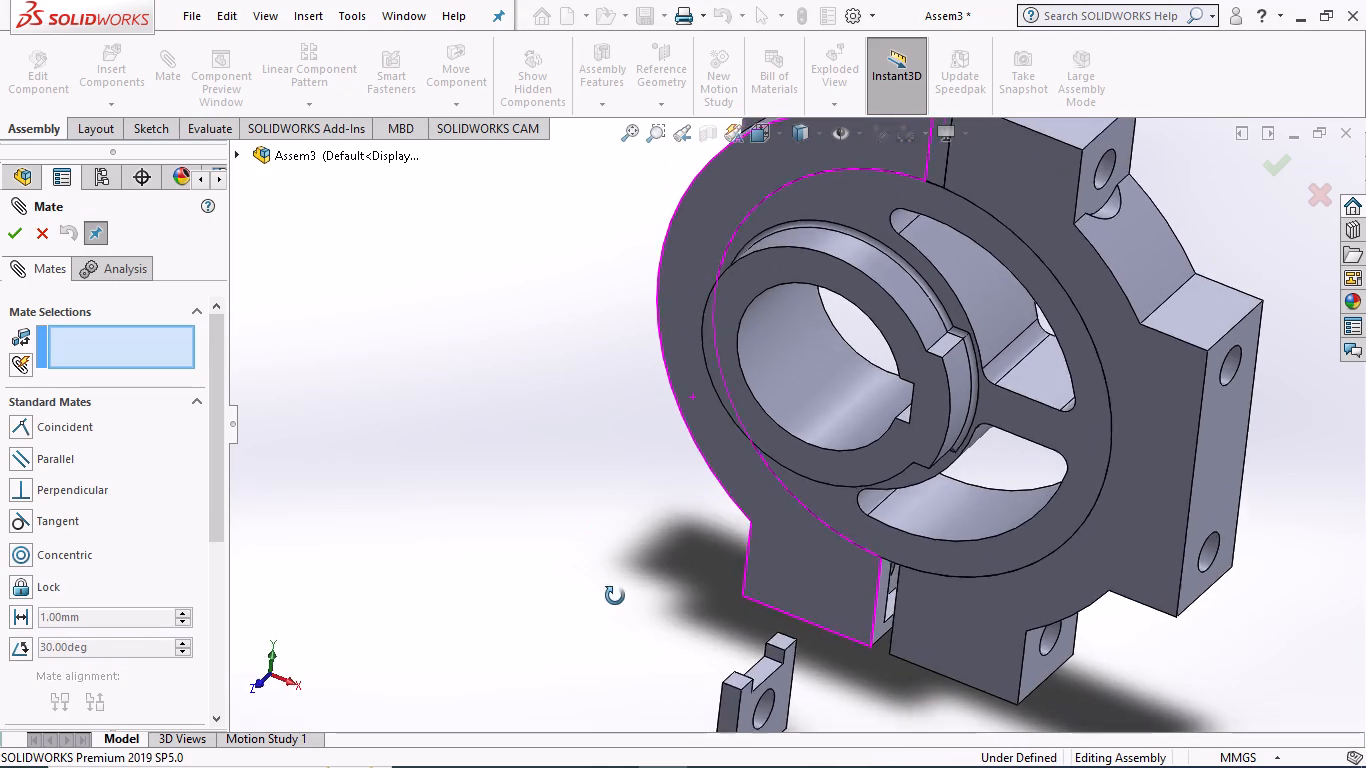
pyautogui.moveTo(615, 596); pyautogui.dragTo(664, 358, button='middle')
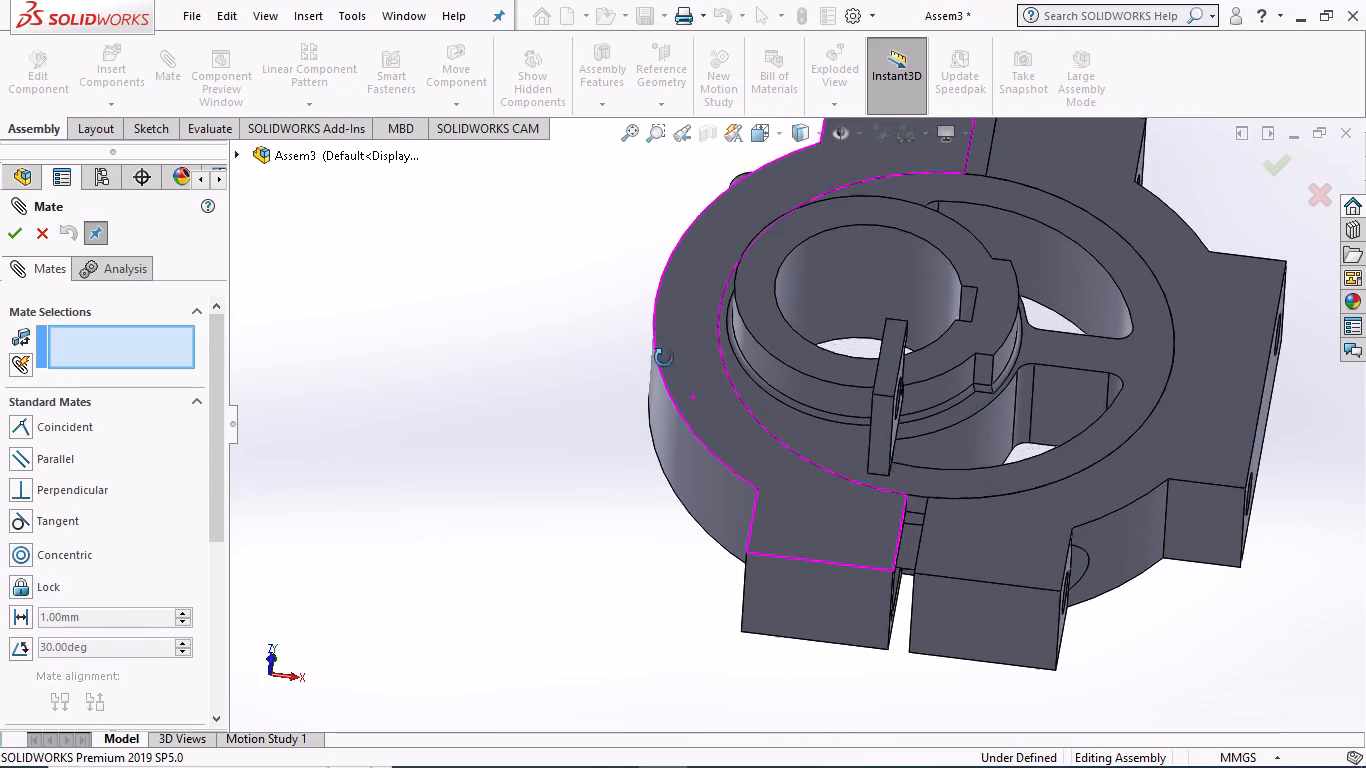
pyautogui.moveTo(664, 358); pyautogui.dragTo(618, 557, button='middle')
pyautogui.moveTo(627, 561); pyautogui.dragTo(628, 577, button='middle')
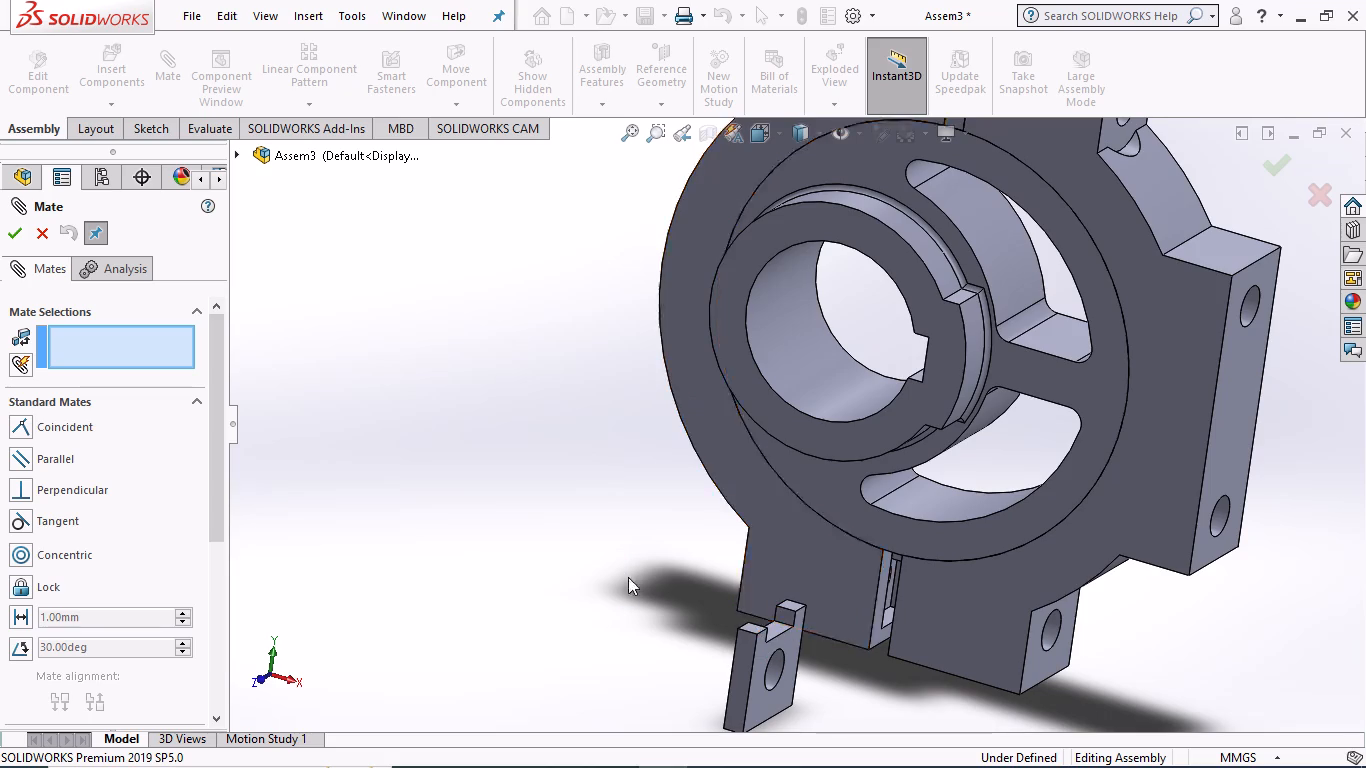
pyautogui.moveTo(628, 577); pyautogui.dragTo(630, 604, button='middle')
pyautogui.scroll(-3, 780, 635)
pyautogui.click(807, 603)
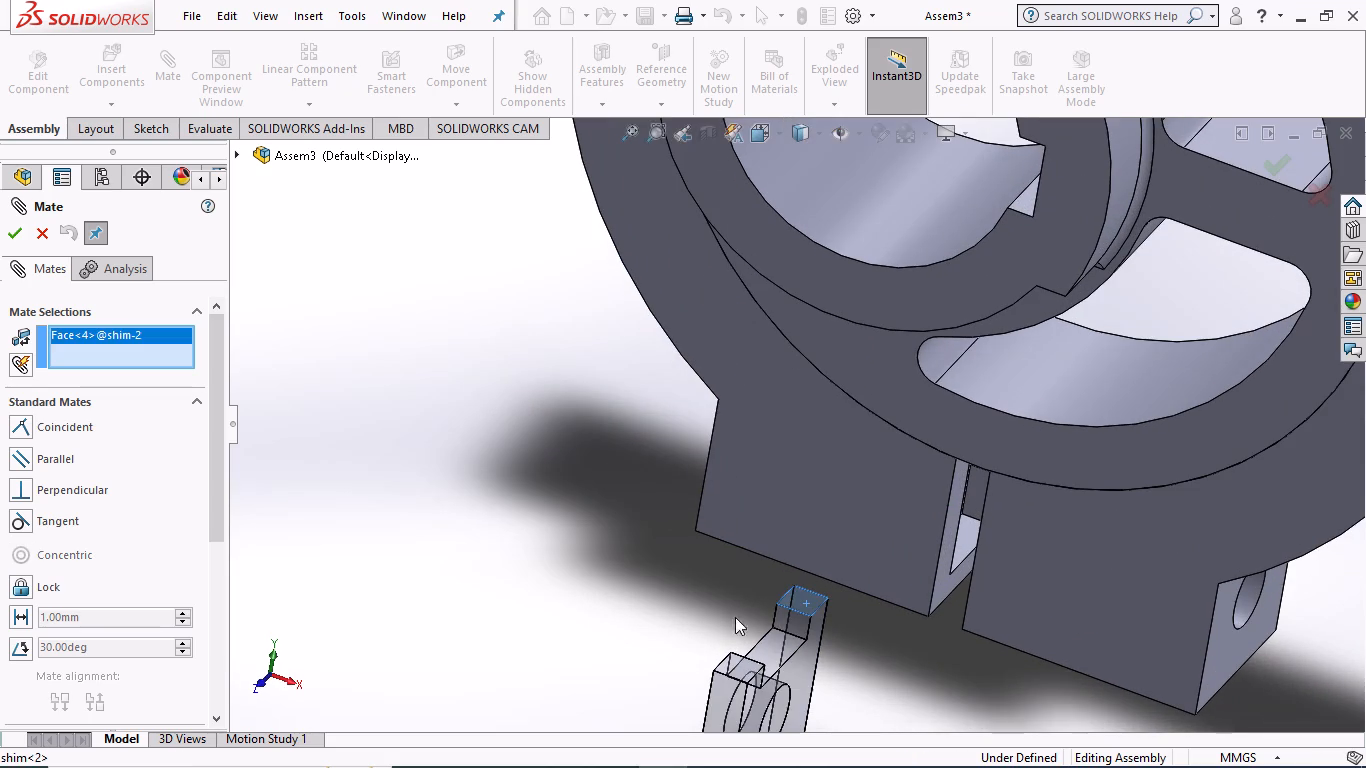
pyautogui.moveTo(594, 613); pyautogui.dragTo(670, 294, button='middle')
pyautogui.scroll(1, 670, 294)
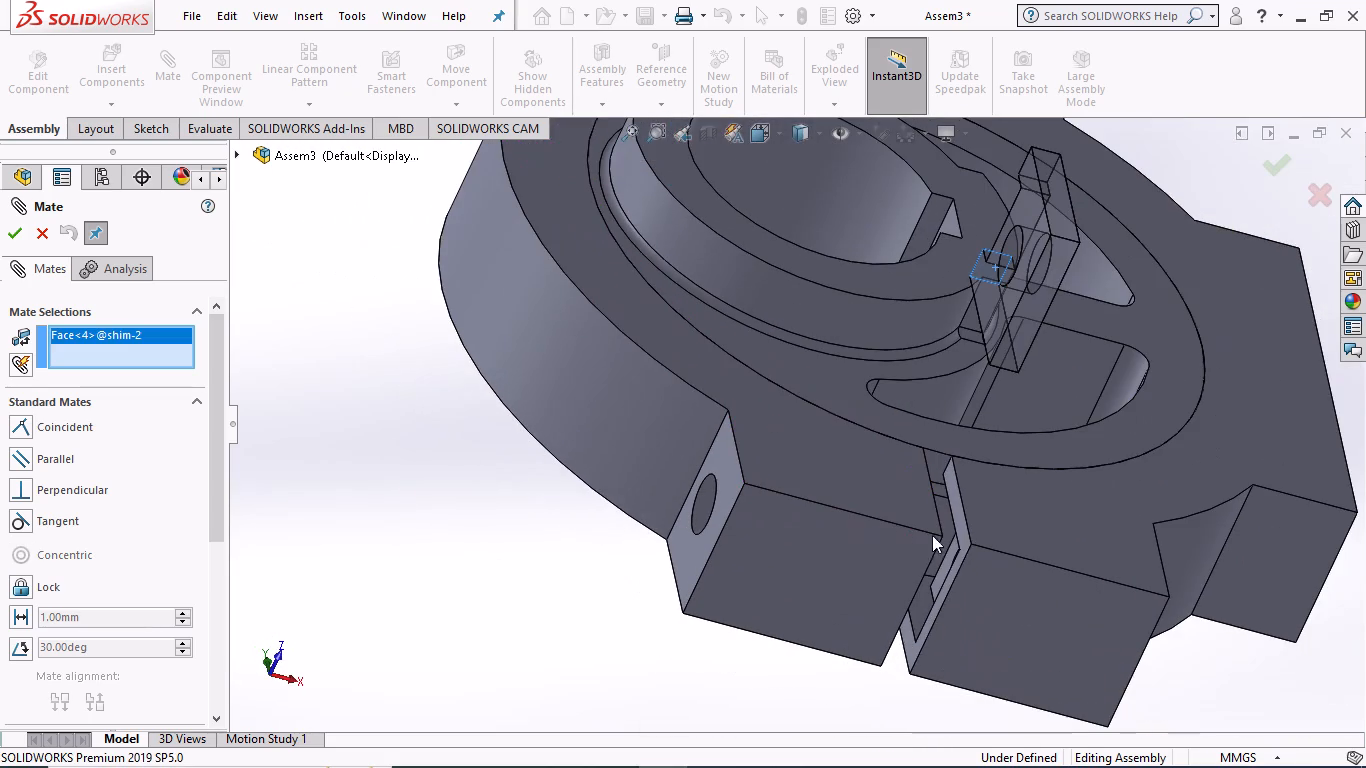
pyautogui.scroll(-2, 957, 490)
pyautogui.click(908, 455)
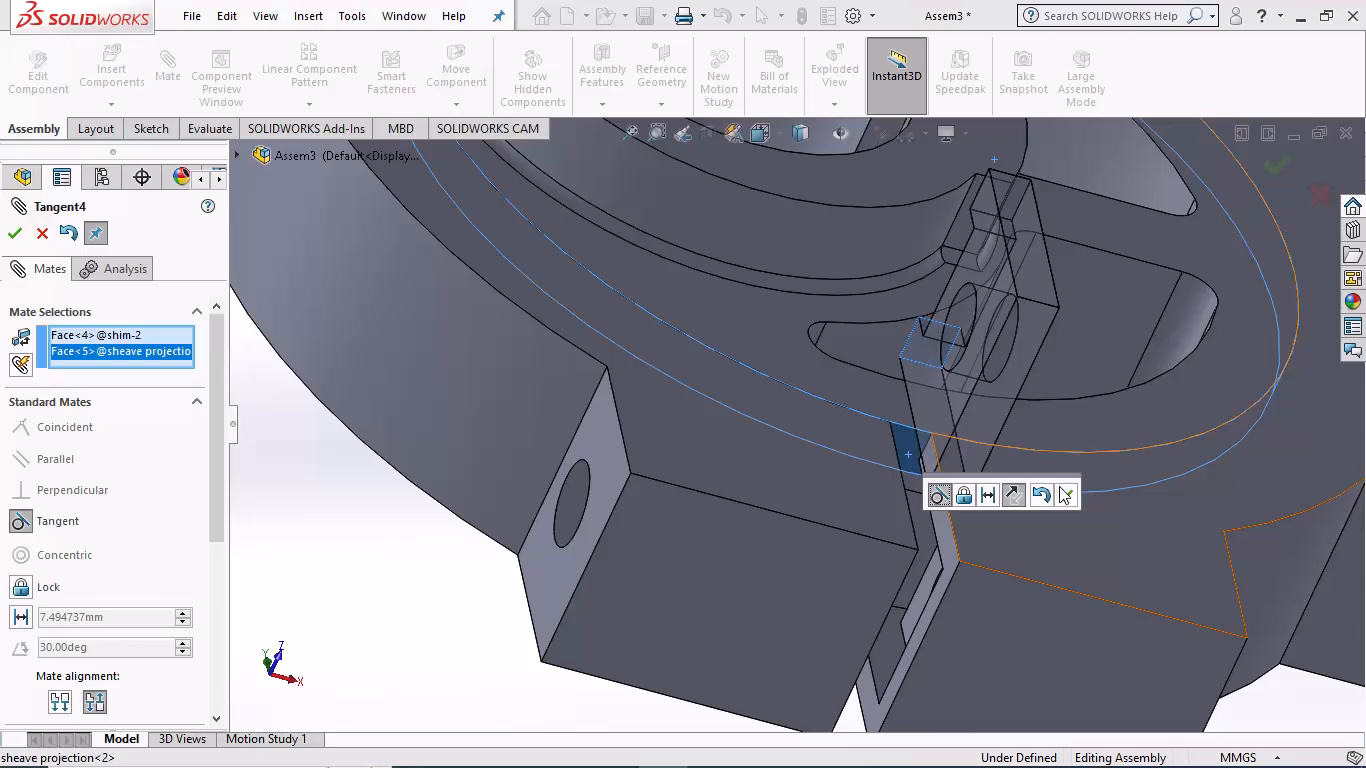
pyautogui.click(1065, 489)
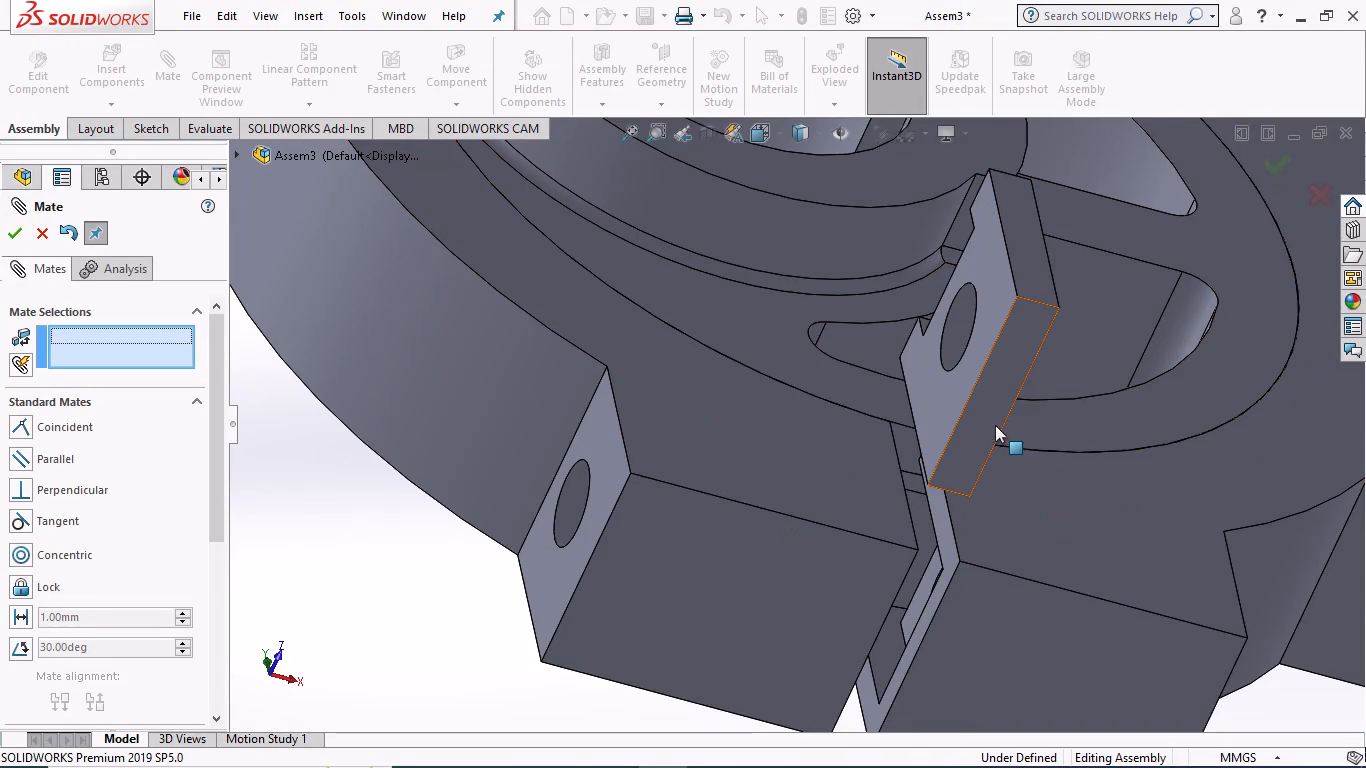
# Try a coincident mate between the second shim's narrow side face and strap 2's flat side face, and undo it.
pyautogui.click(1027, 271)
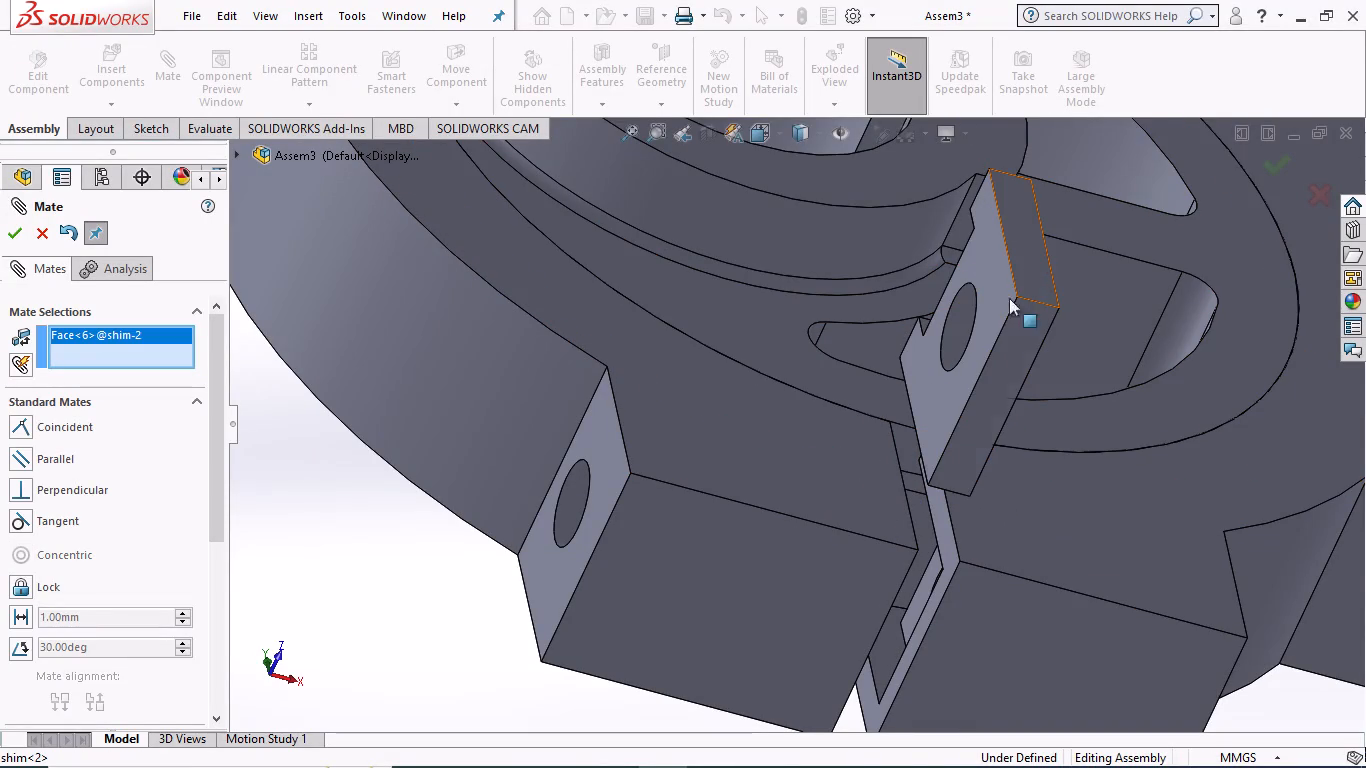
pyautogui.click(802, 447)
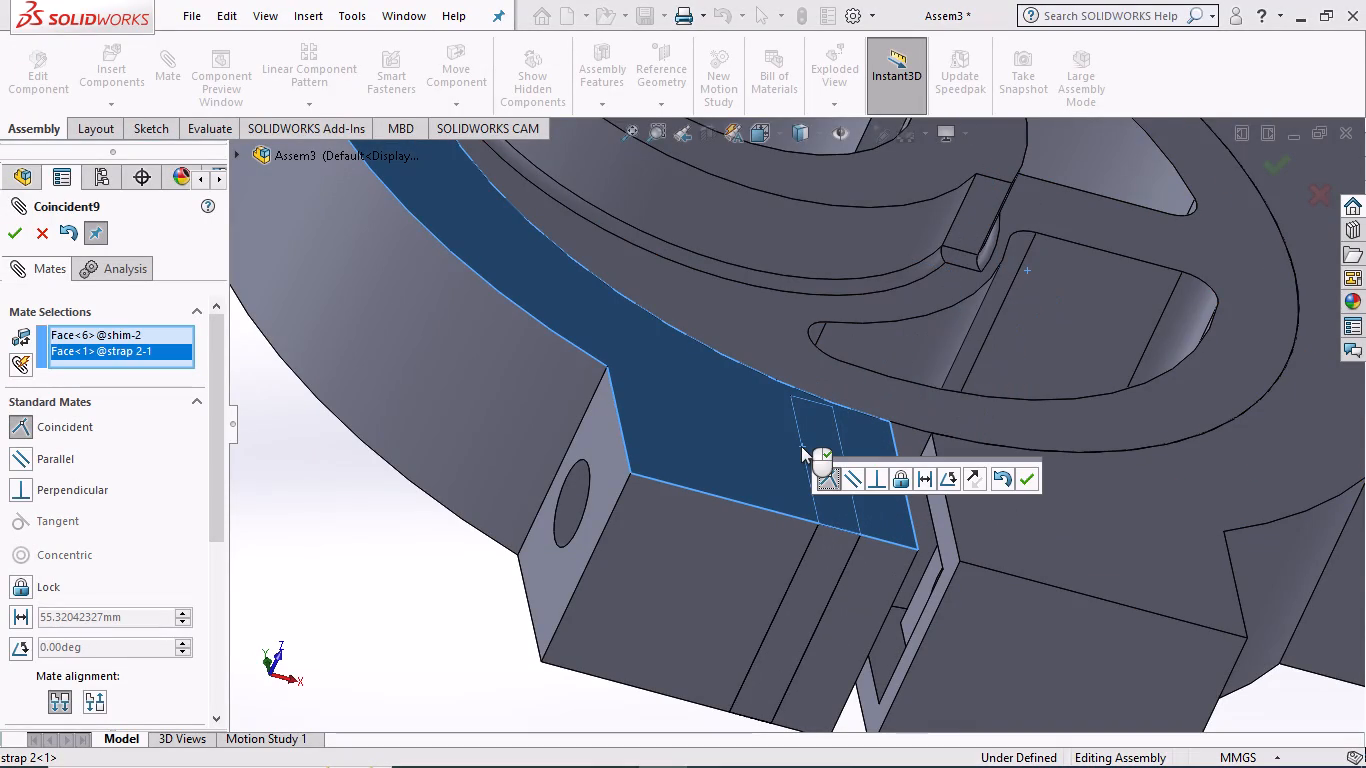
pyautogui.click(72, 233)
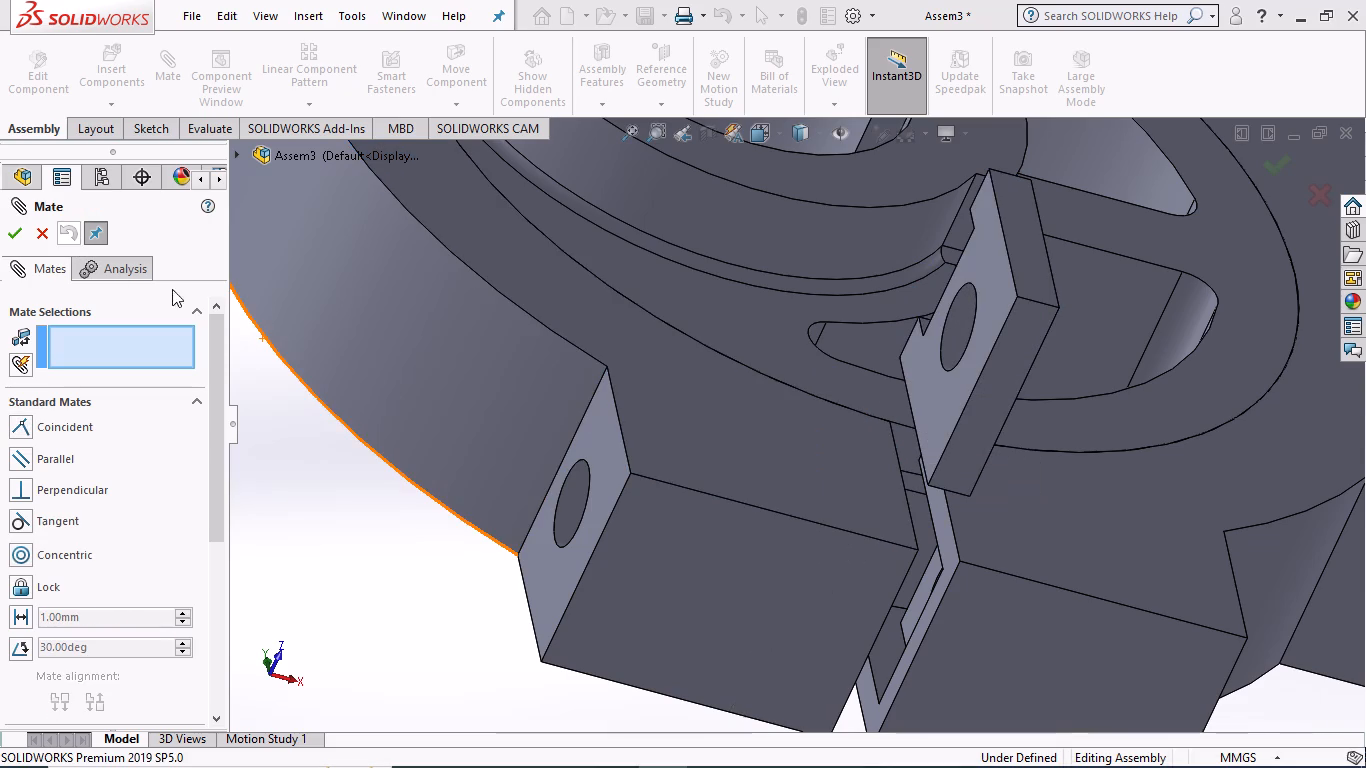
# Move the second shim out of the lower split gap into the open space beside strap 2, and leave the Mate command.
pyautogui.moveTo(923, 390); pyautogui.dragTo(885, 528)
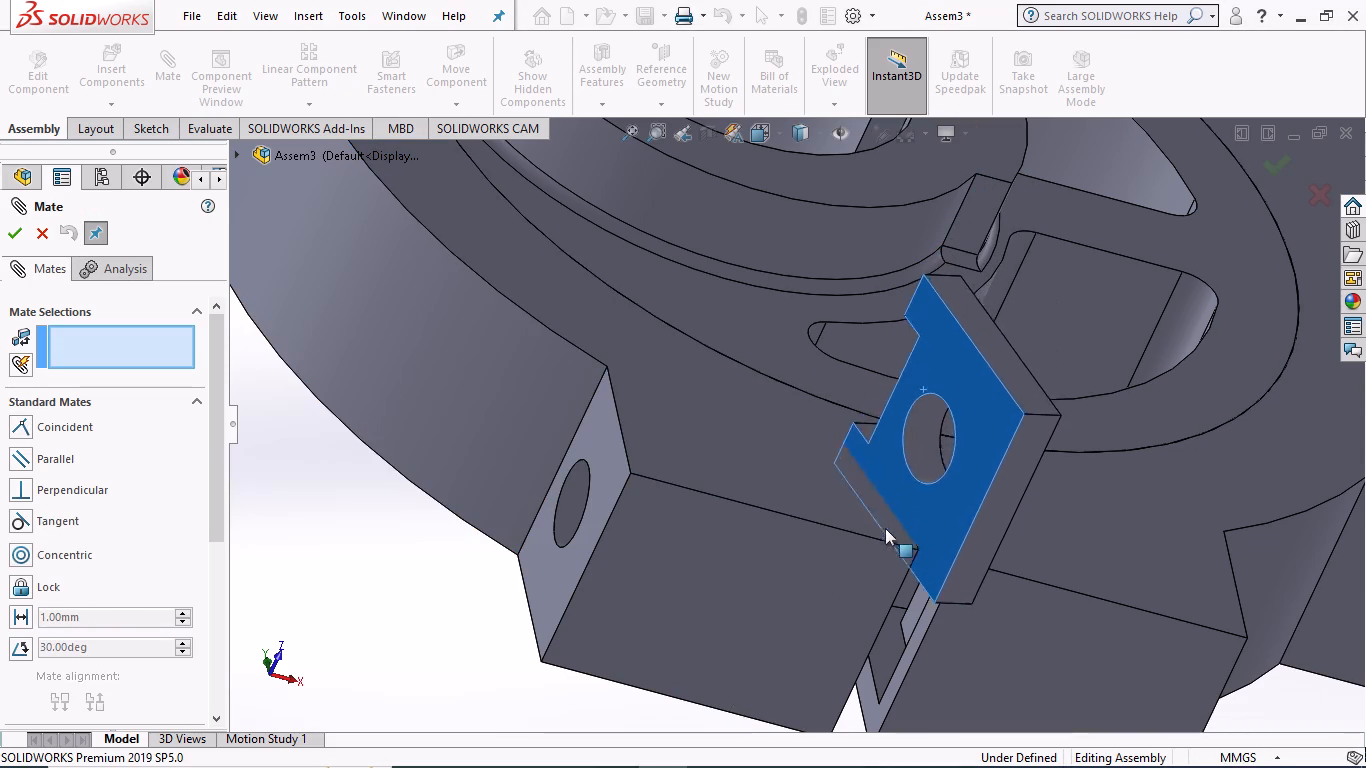
pyautogui.moveTo(885, 528); pyautogui.dragTo(815, 767)
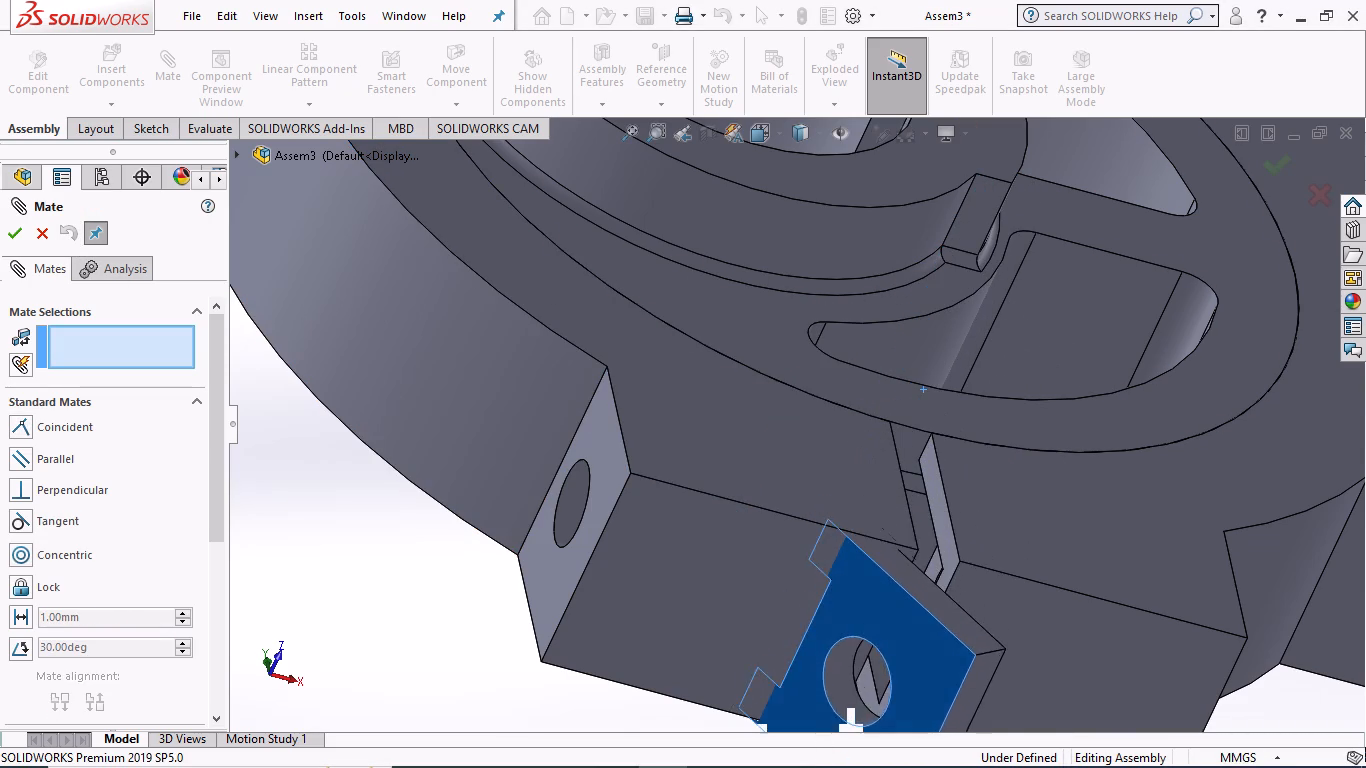
pyautogui.moveTo(815, 767); pyautogui.dragTo(732, 711)
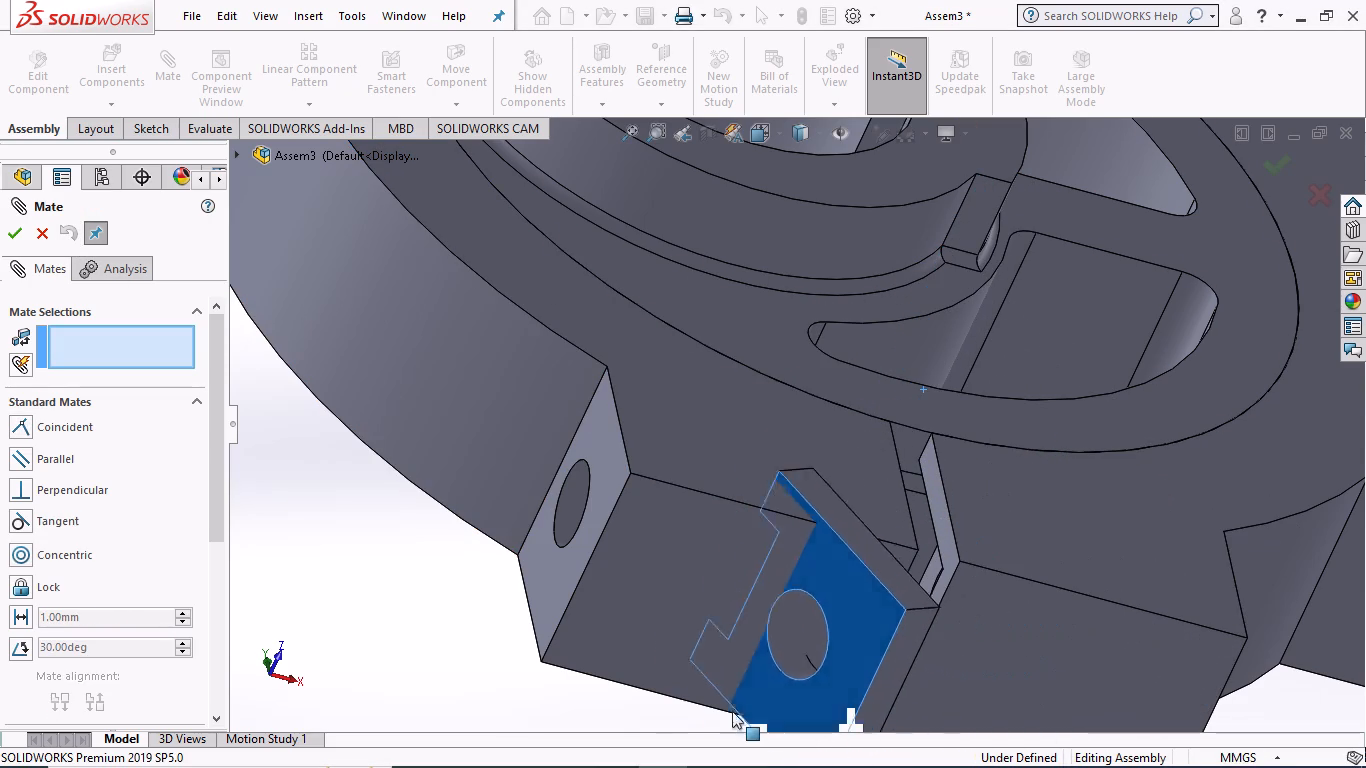
pyautogui.moveTo(732, 711); pyautogui.dragTo(299, 530)
pyautogui.scroll(4, 741, 615)
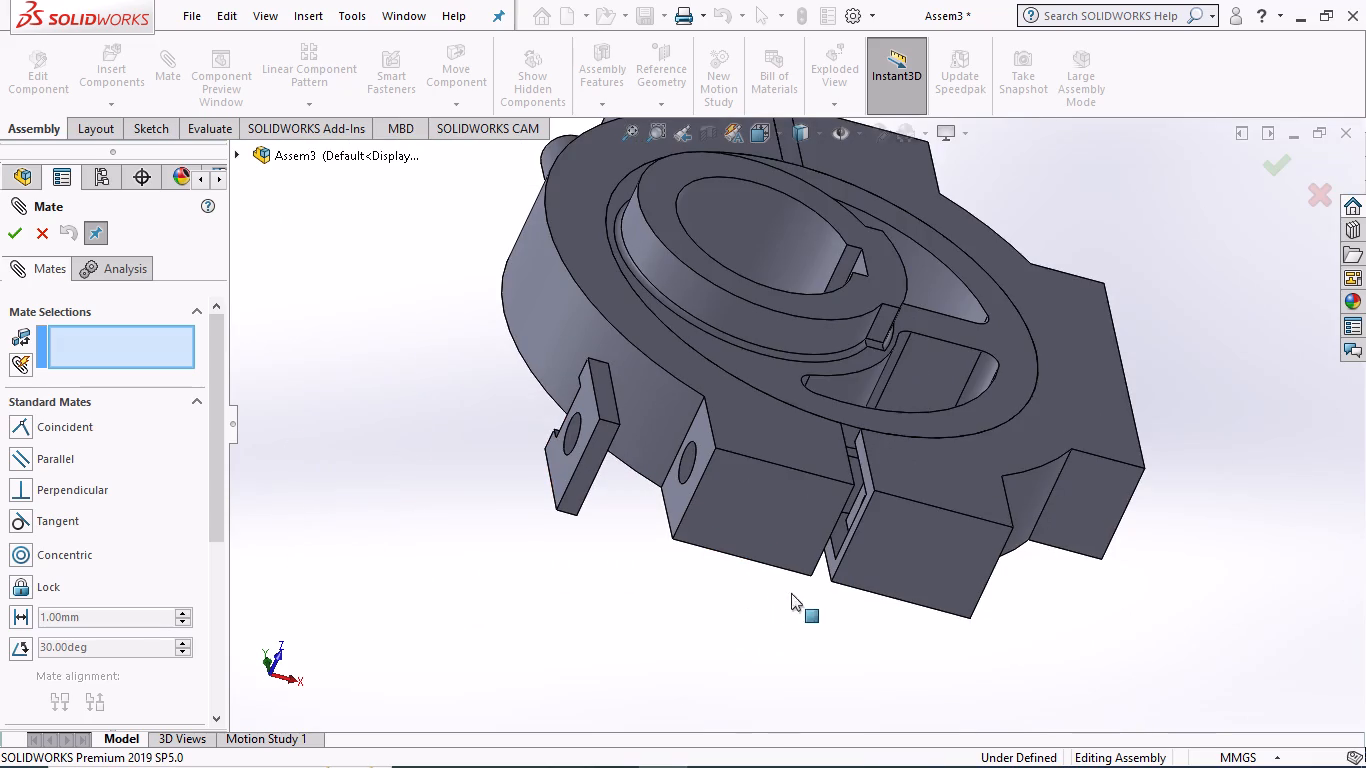
pyautogui.scroll(1, 1158, 623)
pyautogui.moveTo(1158, 623); pyautogui.dragTo(1095, 731, button='middle')
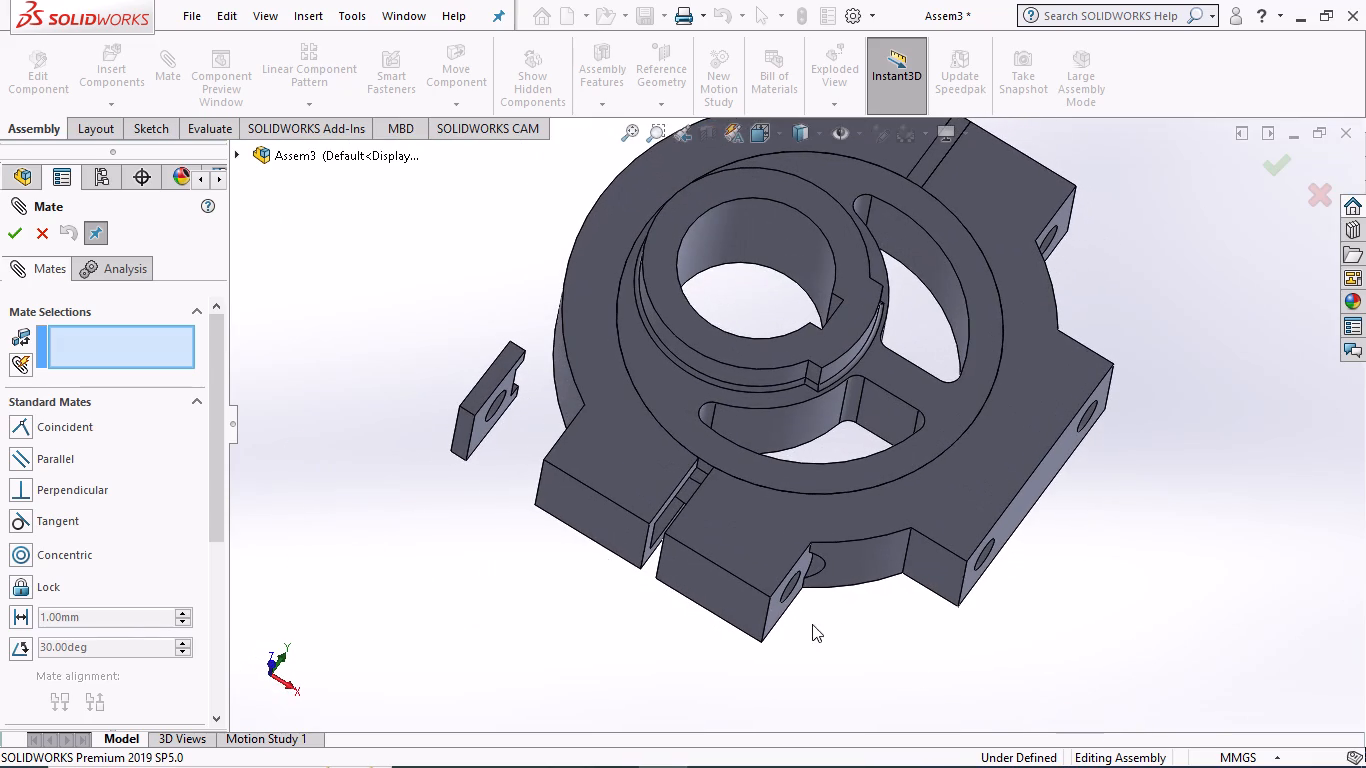
pyautogui.click(70, 233)
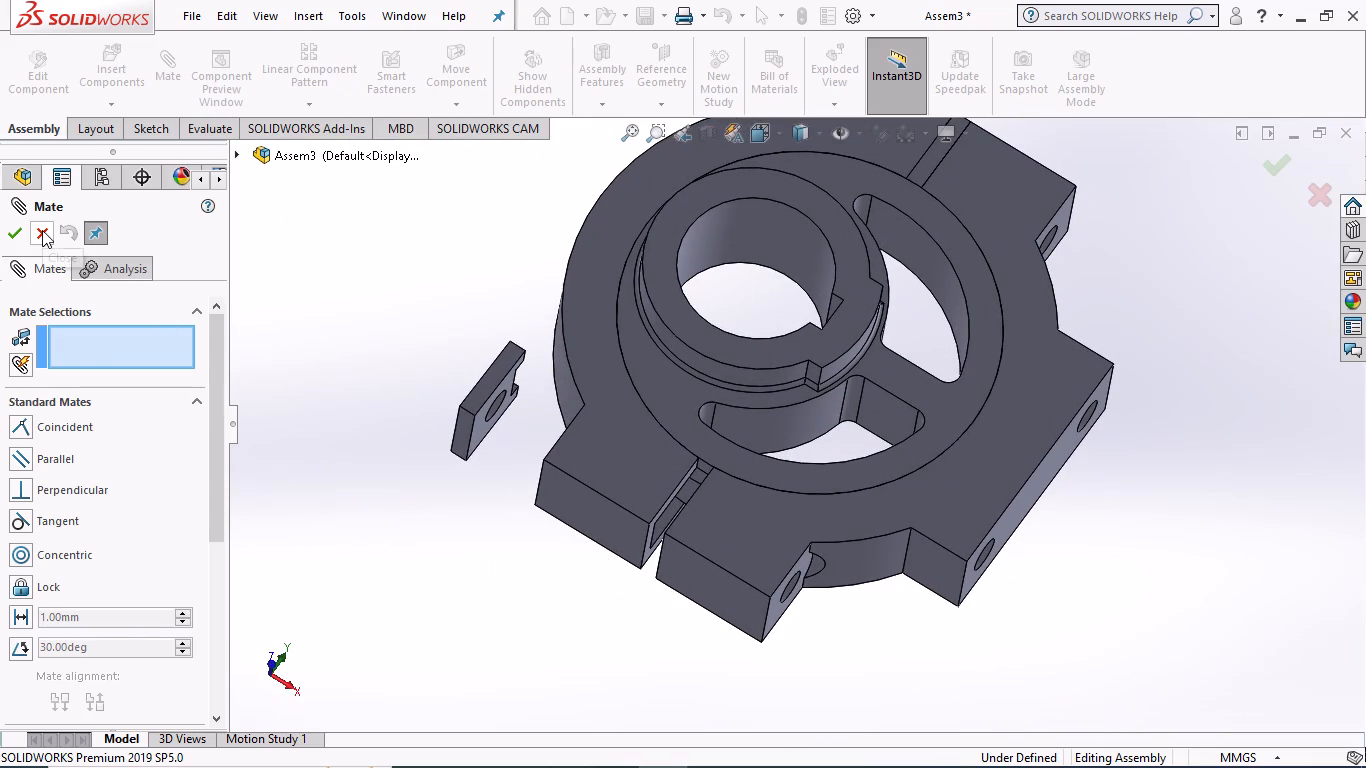
pyautogui.click(42, 230)
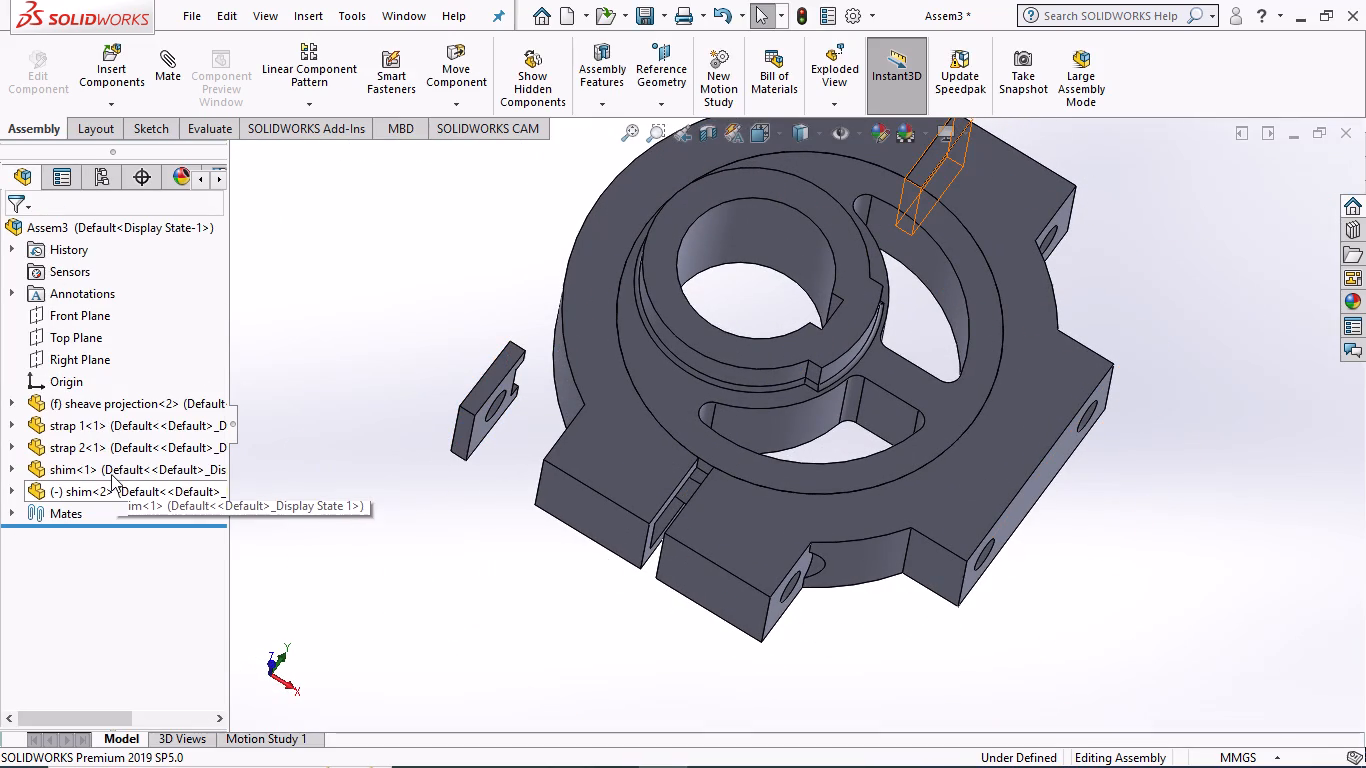
# Delete the tangent mate between the sheave projection and the second shim.
pyautogui.click(10, 508)
pyautogui.scroll(-8, 107, 568)
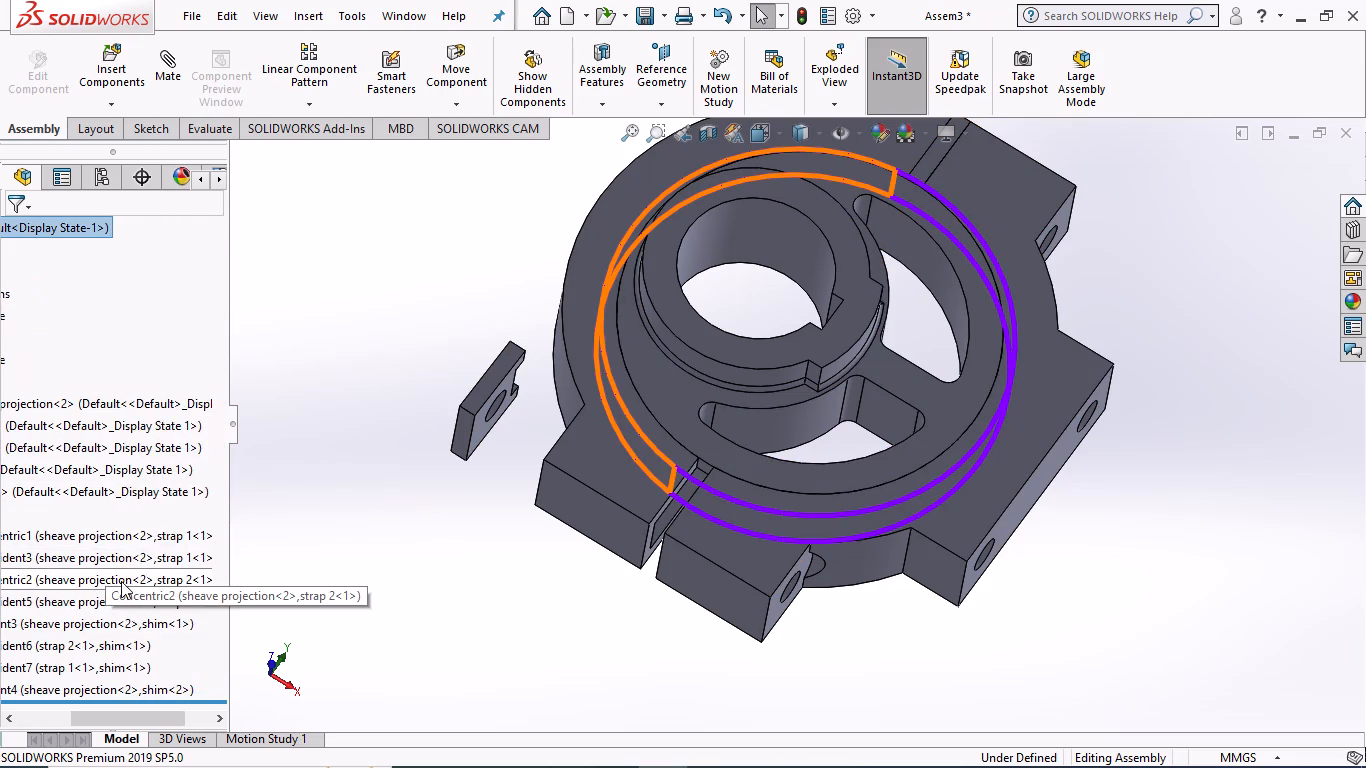
pyautogui.scroll(10, 118, 581)
pyautogui.scroll(-3, 88, 674)
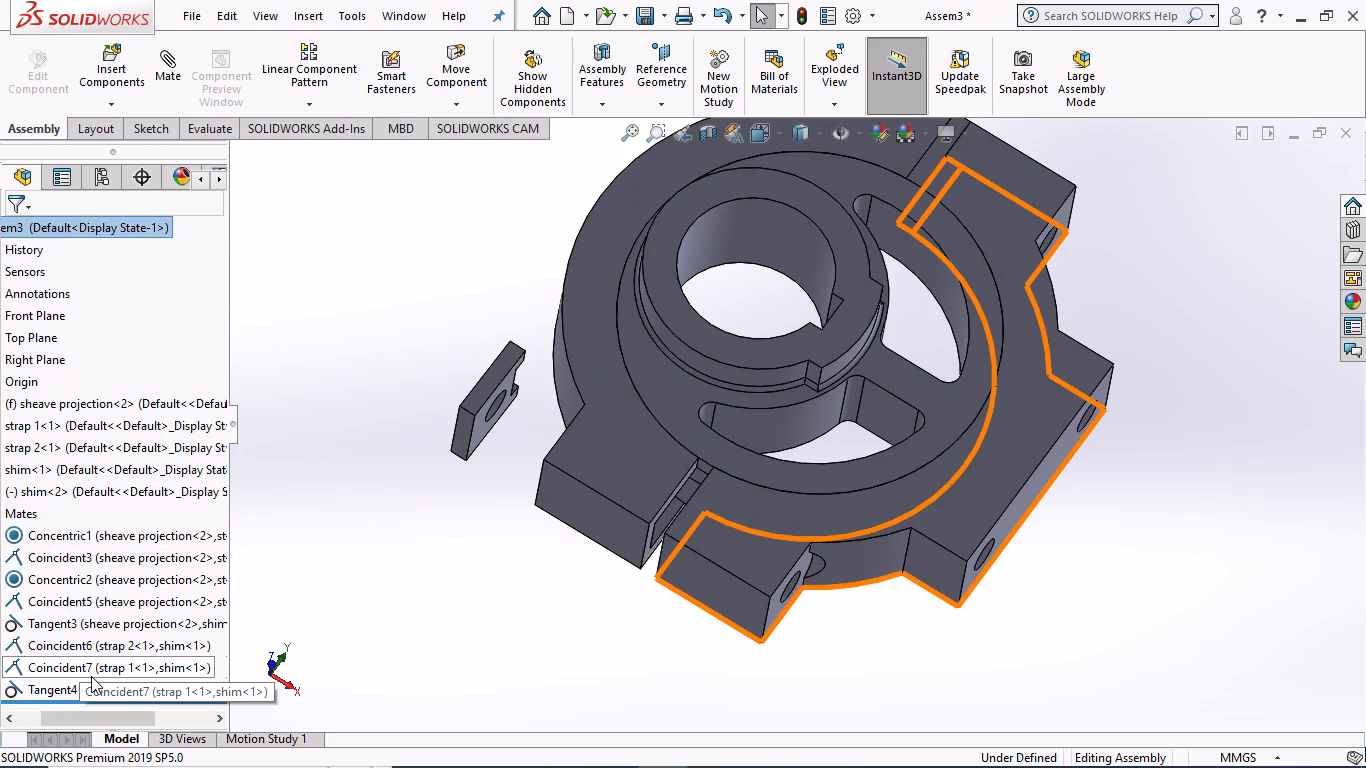
pyautogui.scroll(5, 91, 675)
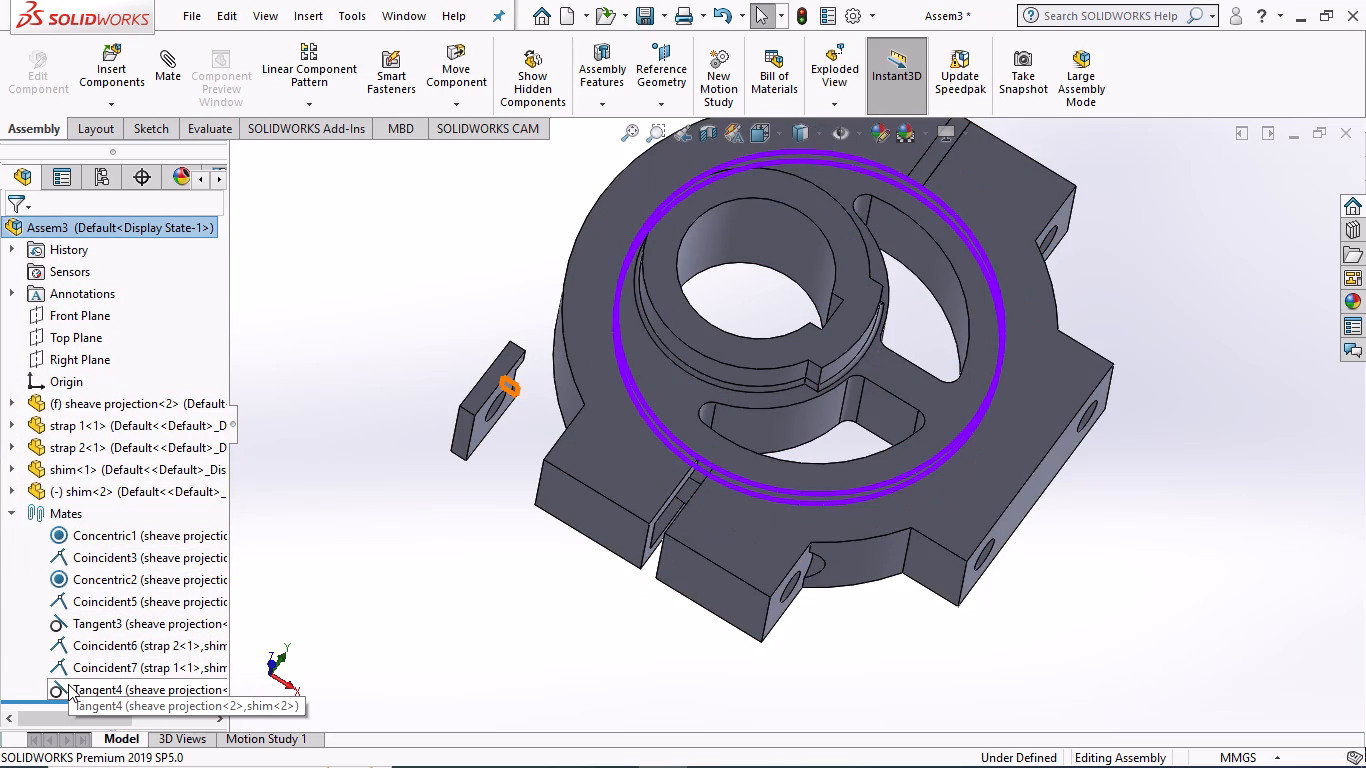
pyautogui.rightClick(72, 686)
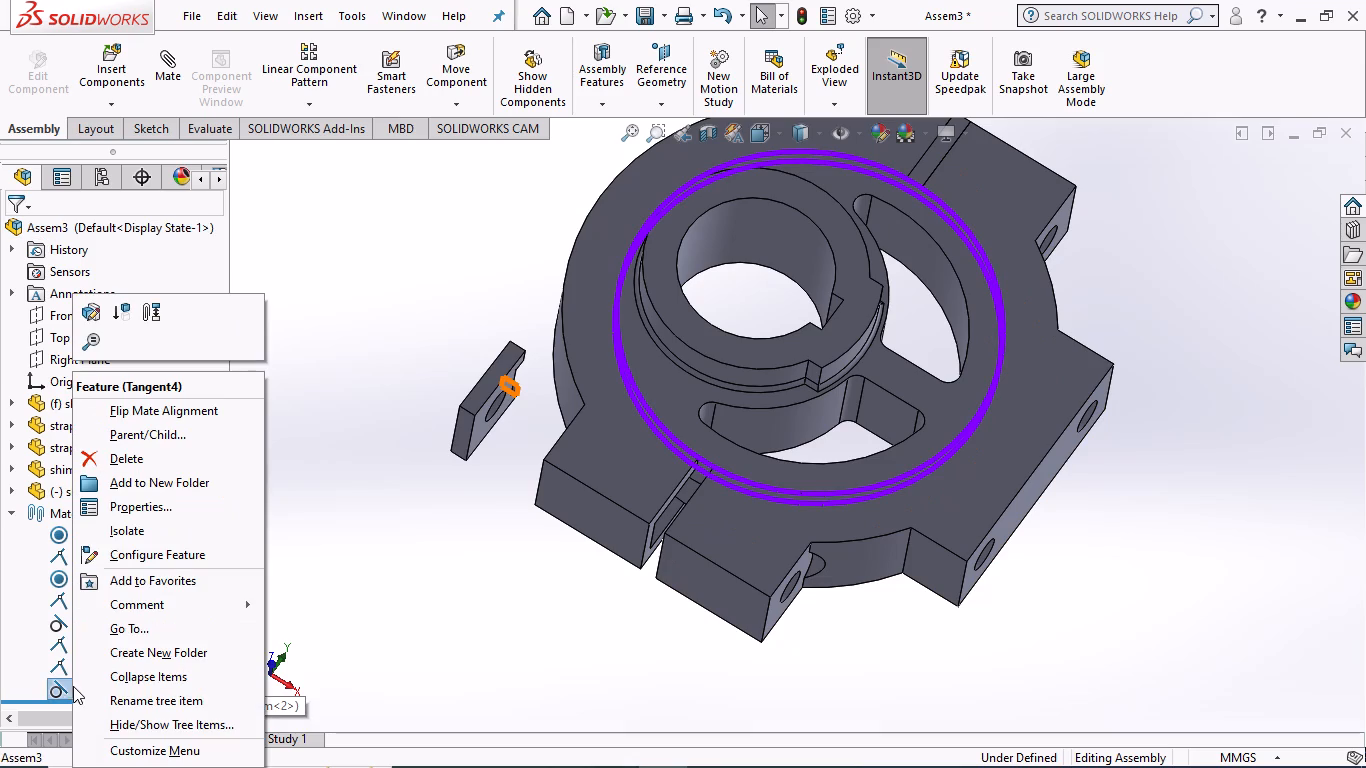
pyautogui.click(156, 456)
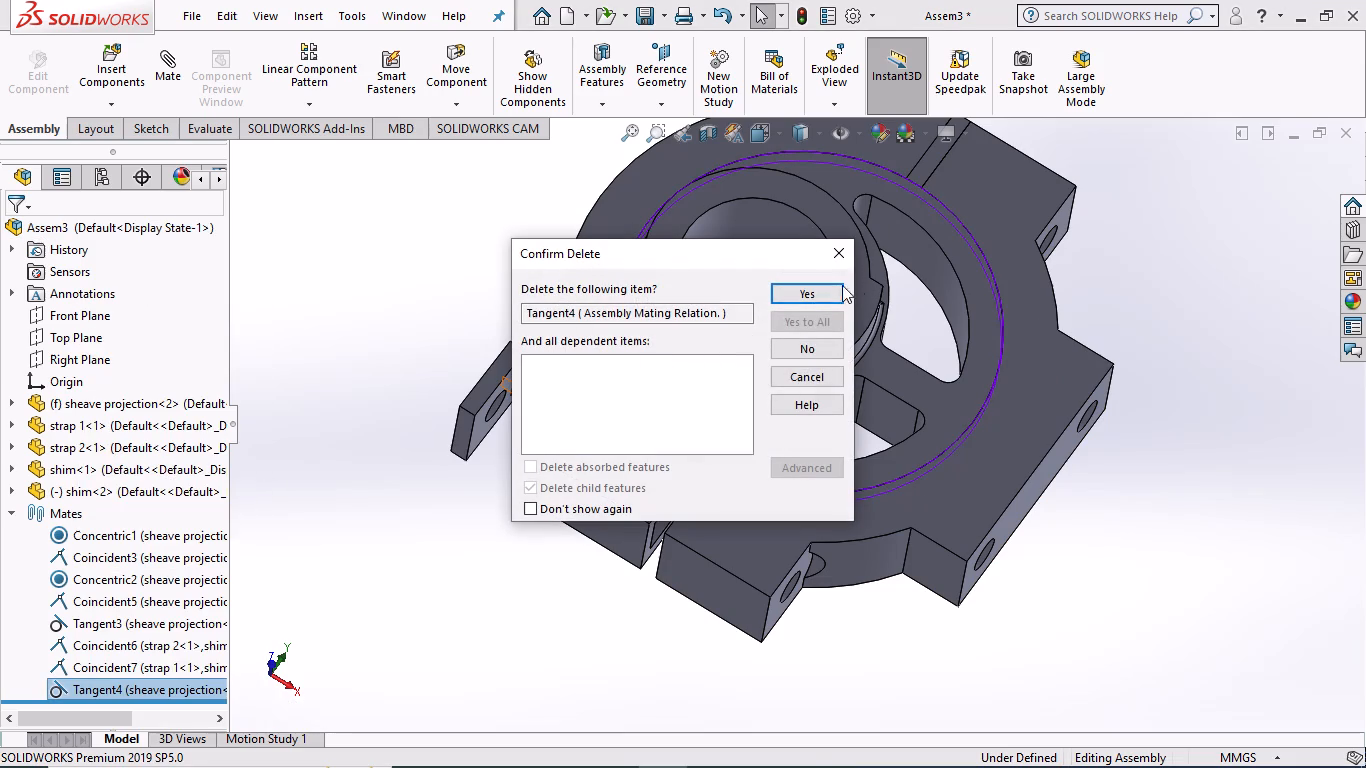
pyautogui.click(831, 292)
pyautogui.click(328, 297)
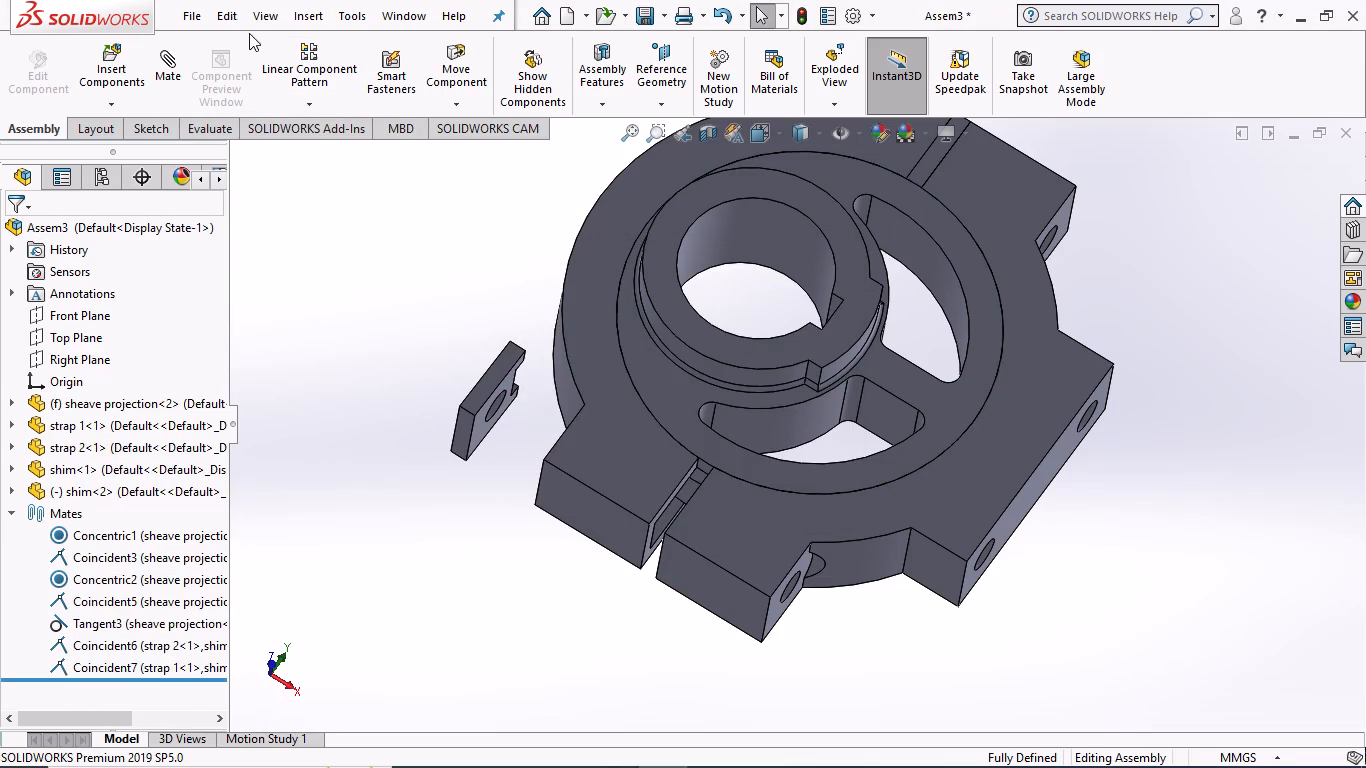
# Add a coincident mate between the second shim's broad holed face and strap 2's lug face inside the lower split gap.
pyautogui.click(166, 65)
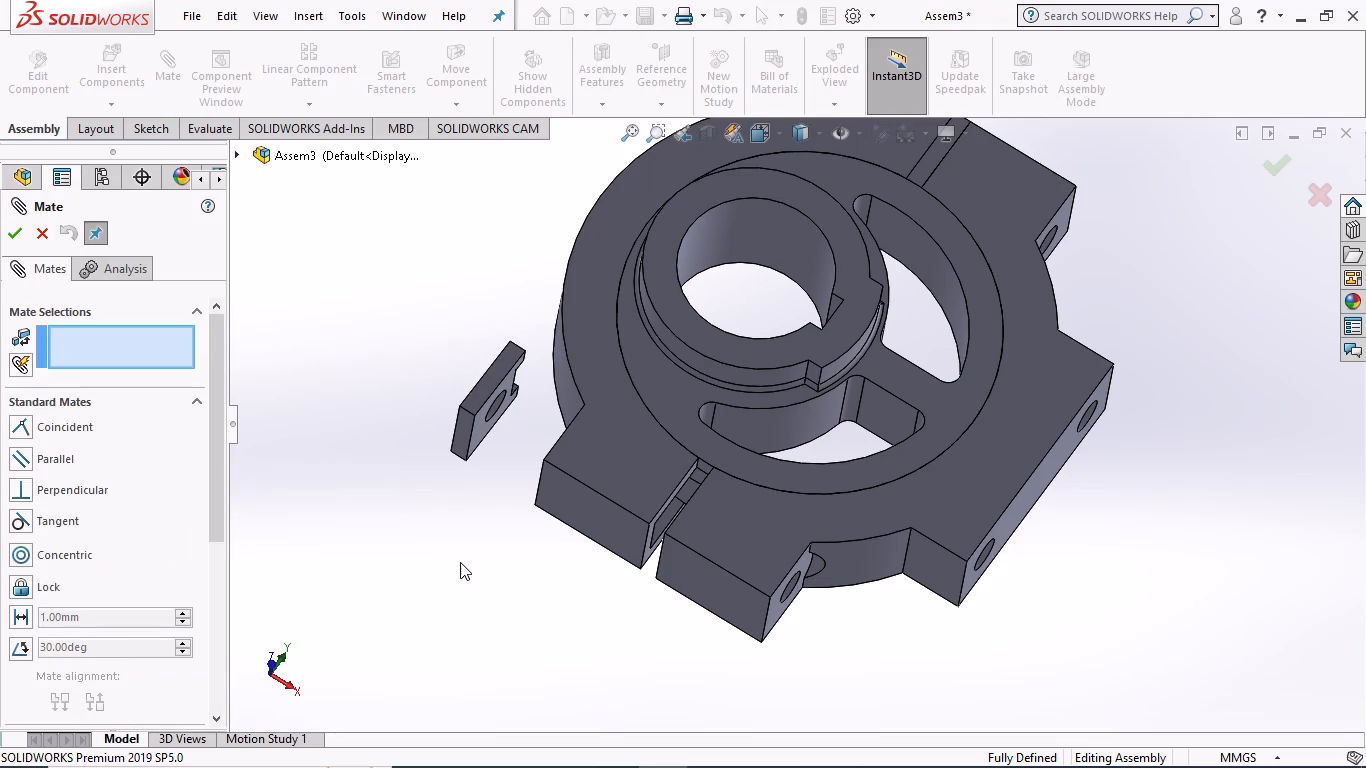
pyautogui.moveTo(460, 562); pyautogui.dragTo(483, 372, button='middle')
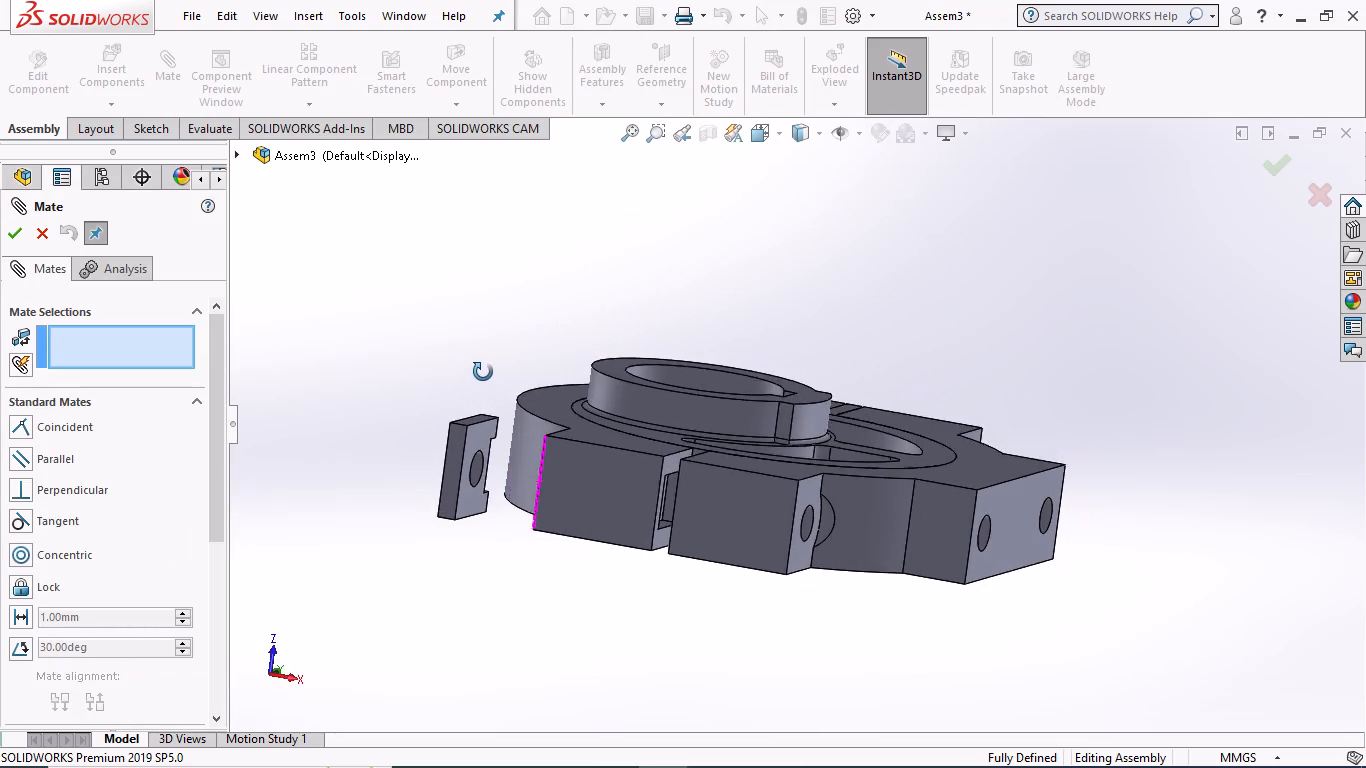
pyautogui.moveTo(483, 372); pyautogui.dragTo(455, 393, button='middle')
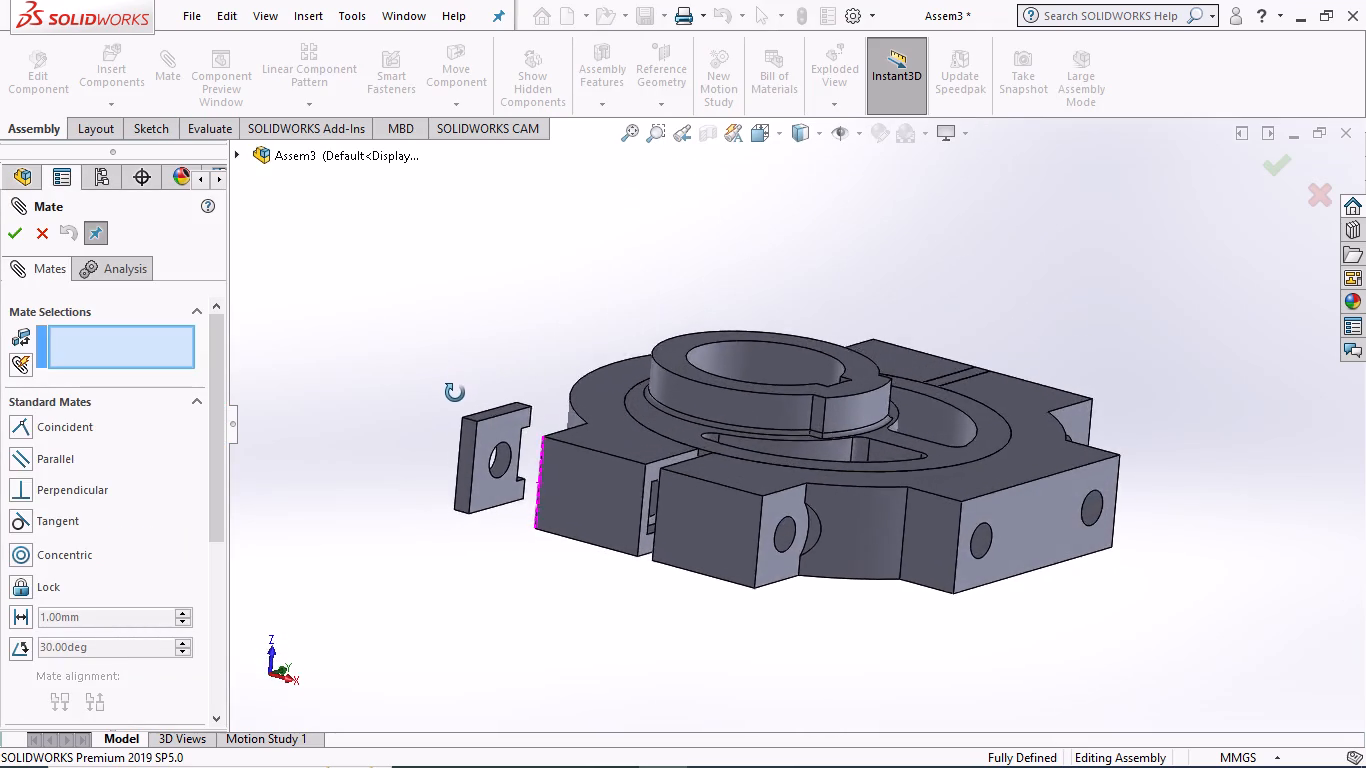
pyautogui.moveTo(455, 393); pyautogui.dragTo(555, 404, button='middle')
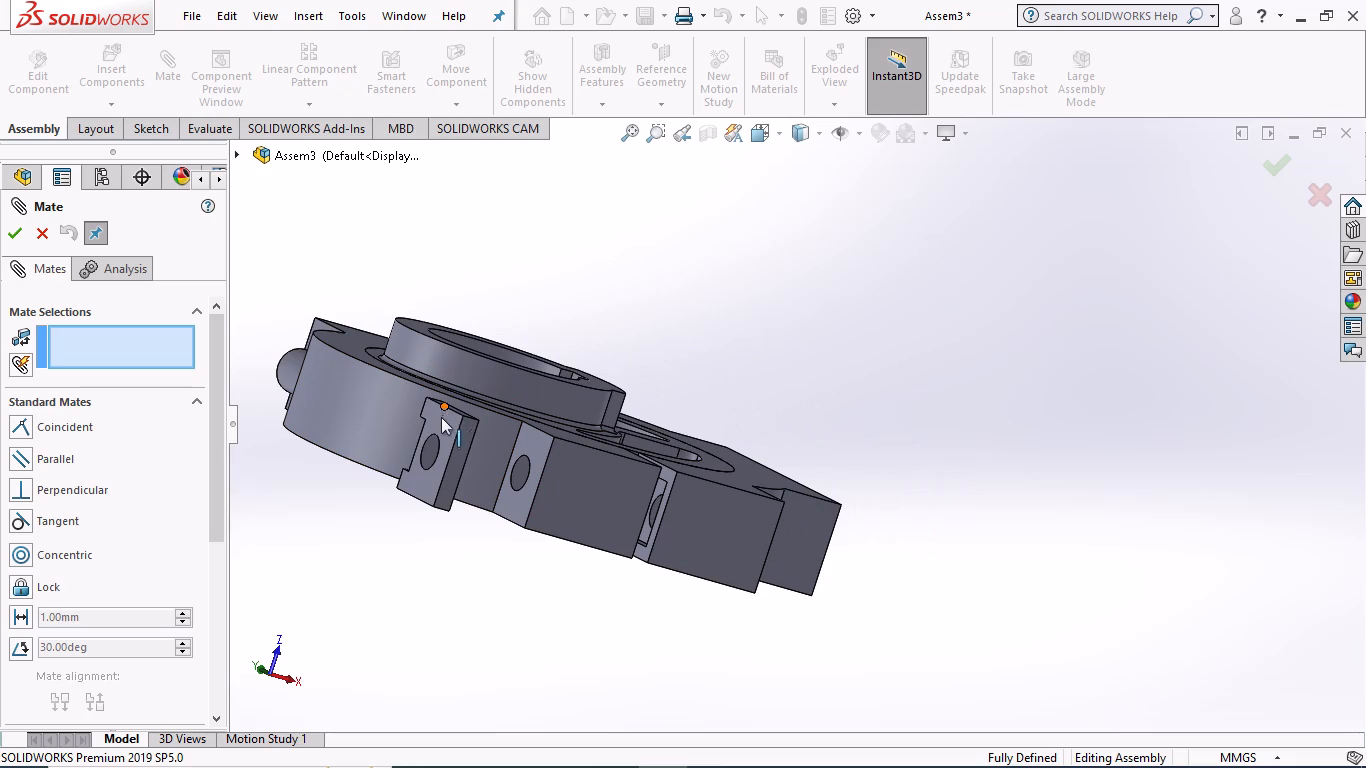
pyautogui.click(441, 424)
pyautogui.moveTo(544, 629); pyautogui.dragTo(466, 575, button='middle')
pyautogui.scroll(-4, 453, 427)
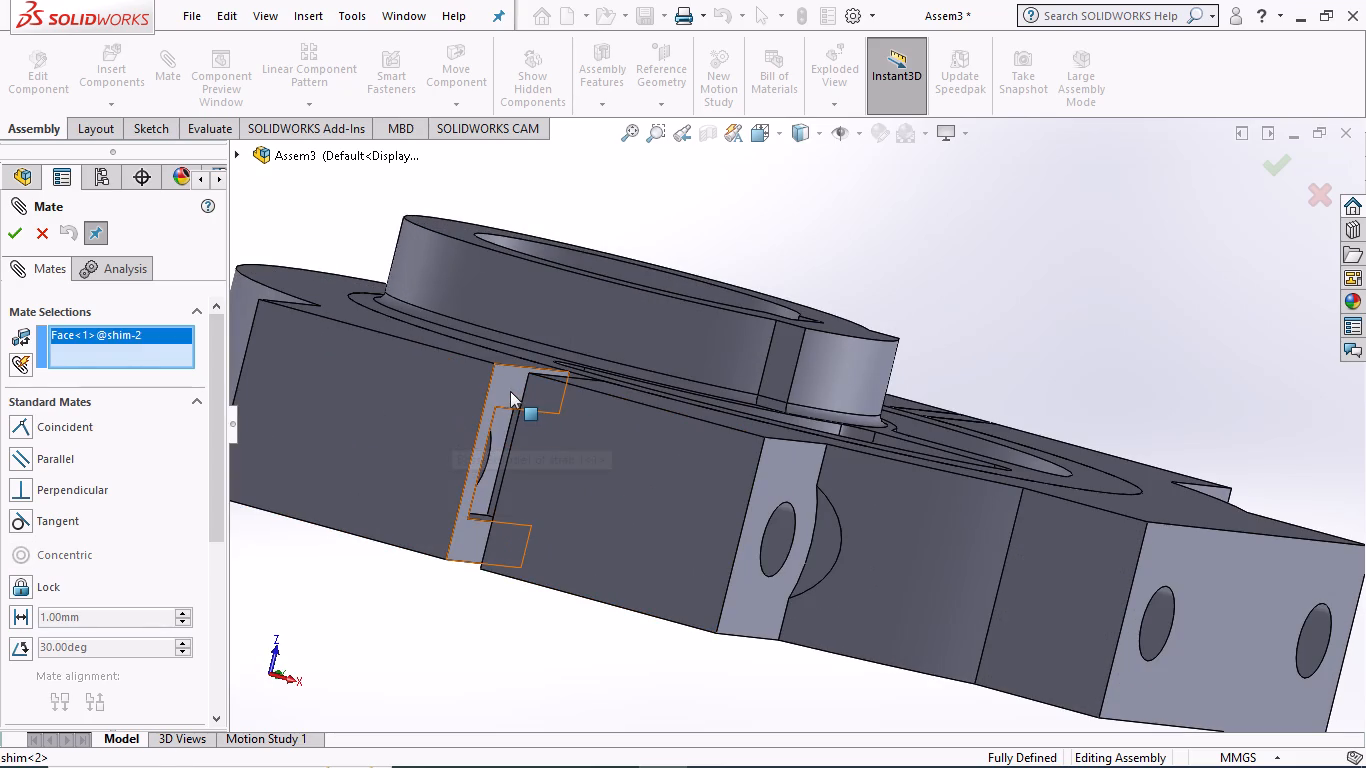
pyautogui.click(510, 391)
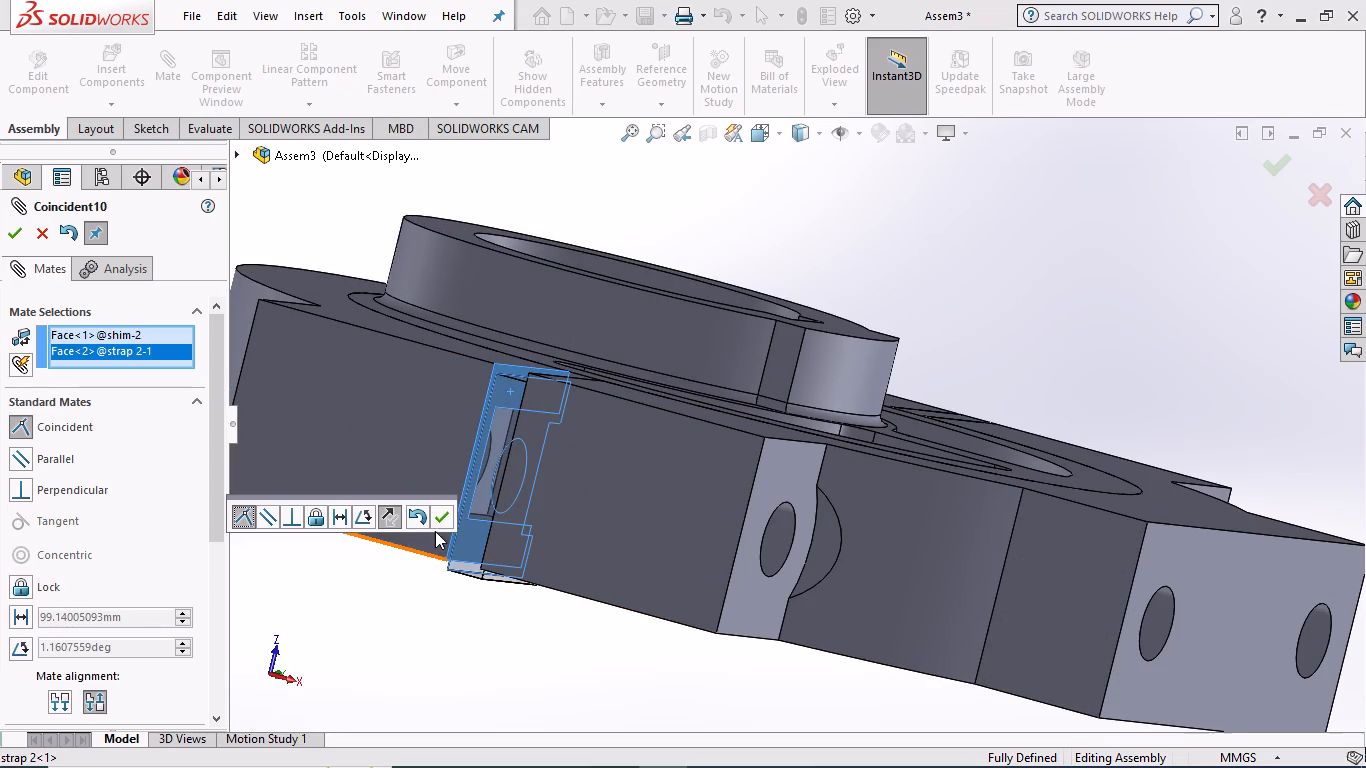
pyautogui.click(441, 514)
# Add a coincident mate between the second shim's narrow outer end face and the outer end face of strap 2's lower lug.
pyautogui.scroll(2, 434, 577)
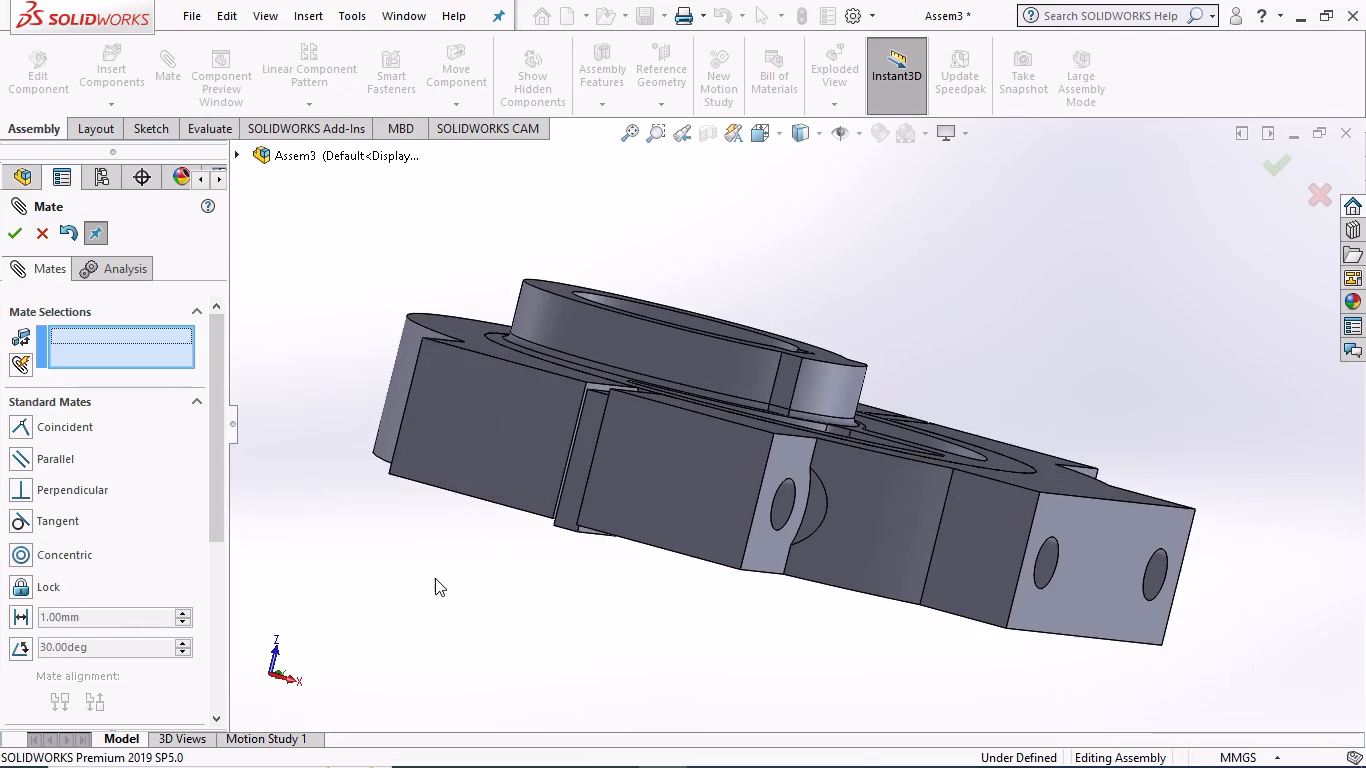
pyautogui.moveTo(425, 608); pyautogui.dragTo(452, 583, button='middle')
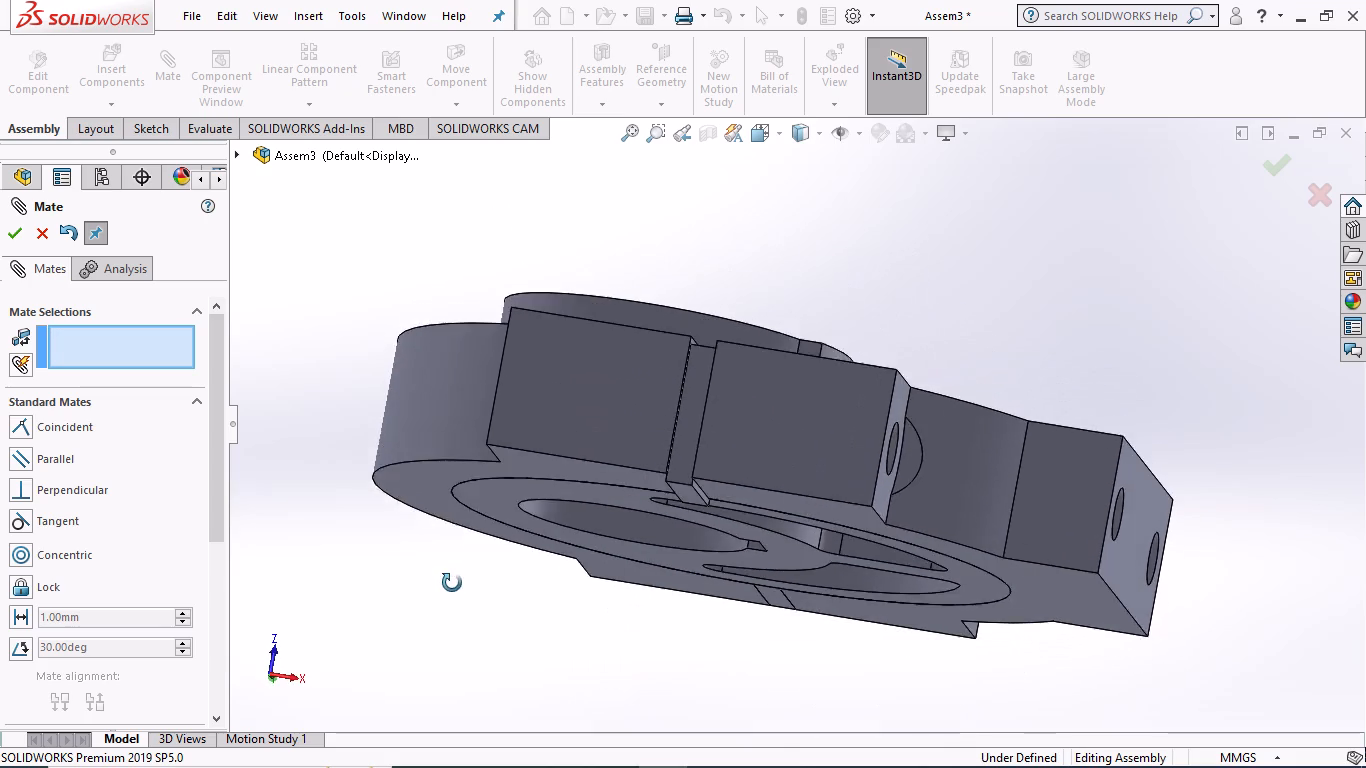
pyautogui.moveTo(452, 583); pyautogui.dragTo(452, 584, button='middle')
pyautogui.scroll(1, 454, 584)
pyautogui.click(701, 437)
pyautogui.click(664, 425)
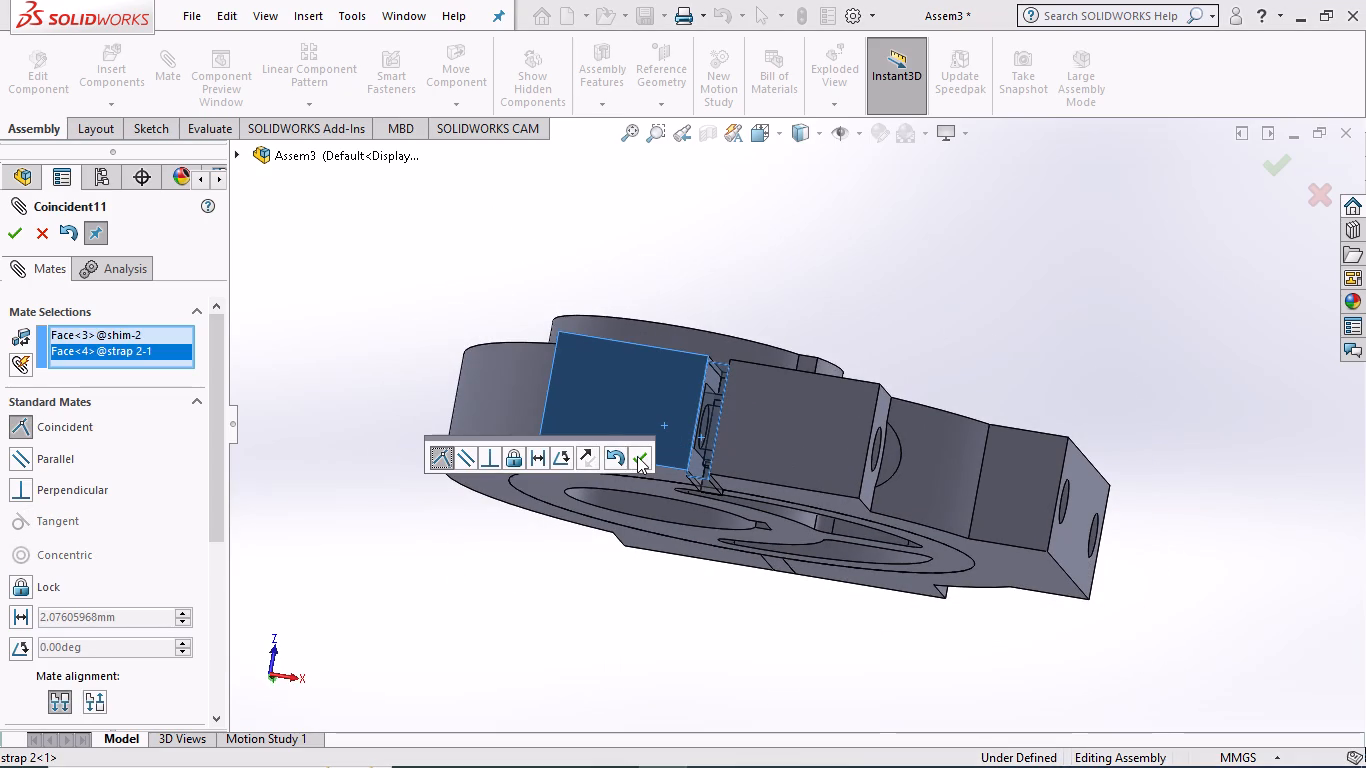
pyautogui.click(637, 456)
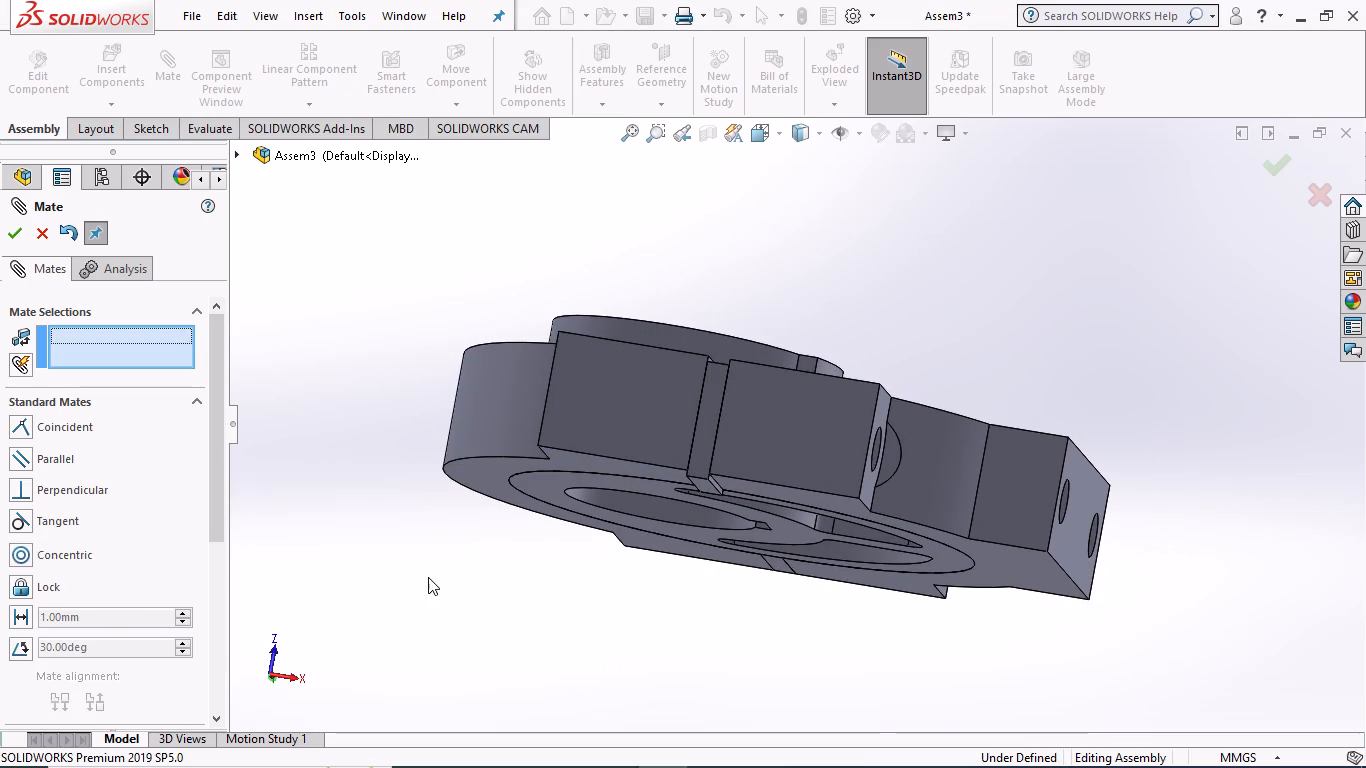
# Add a coincident mate between the second shim's narrow side face and strap 1's flat side face, and finish mating.
pyautogui.moveTo(429, 577); pyautogui.dragTo(423, 450, button='middle')
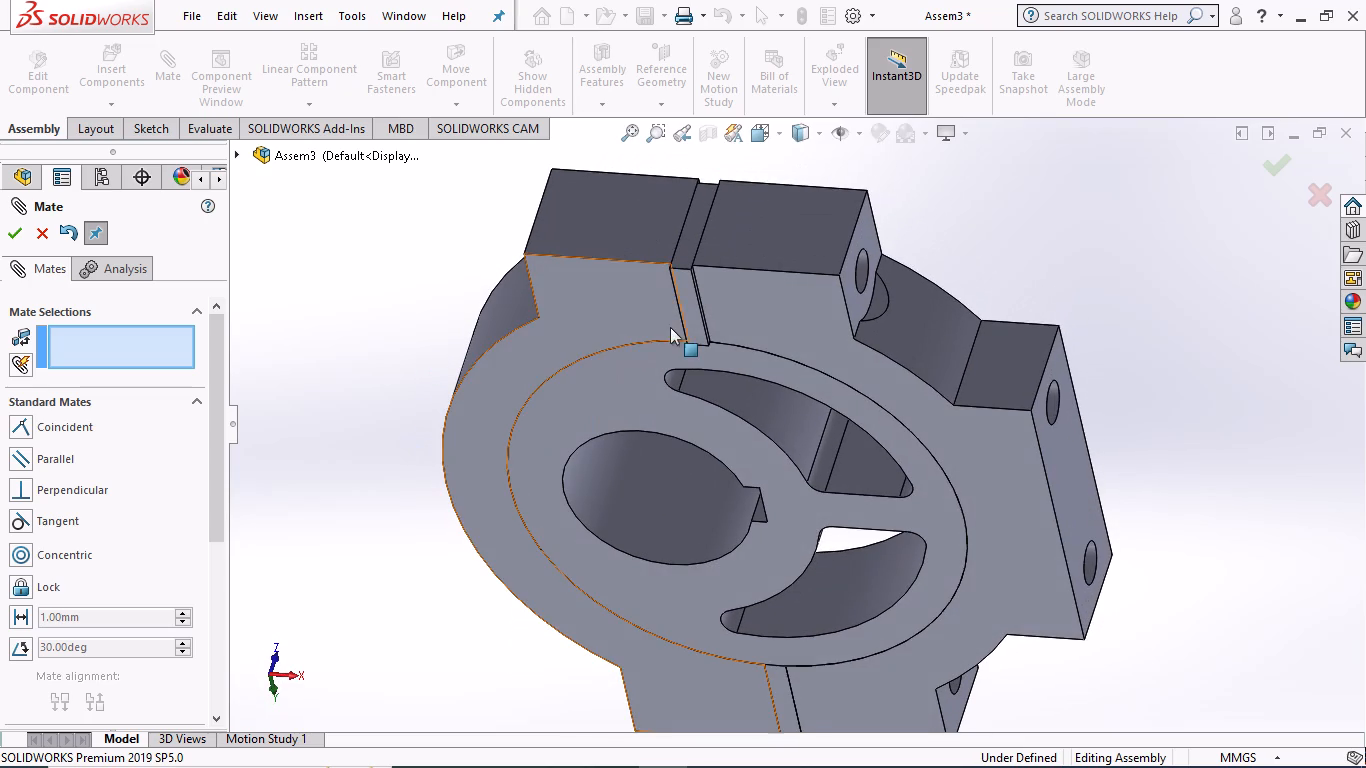
pyautogui.click(691, 307)
pyautogui.click(742, 303)
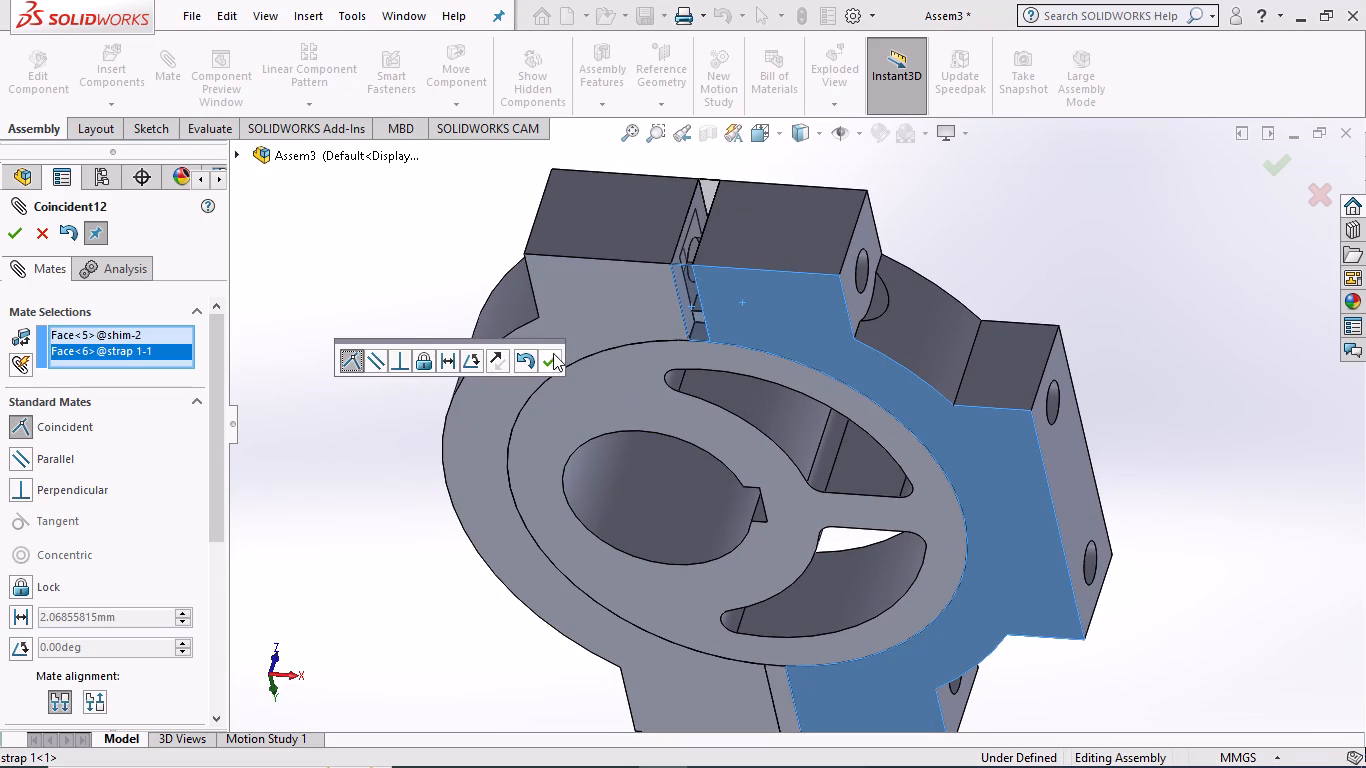
pyautogui.click(551, 359)
pyautogui.scroll(1, 476, 387)
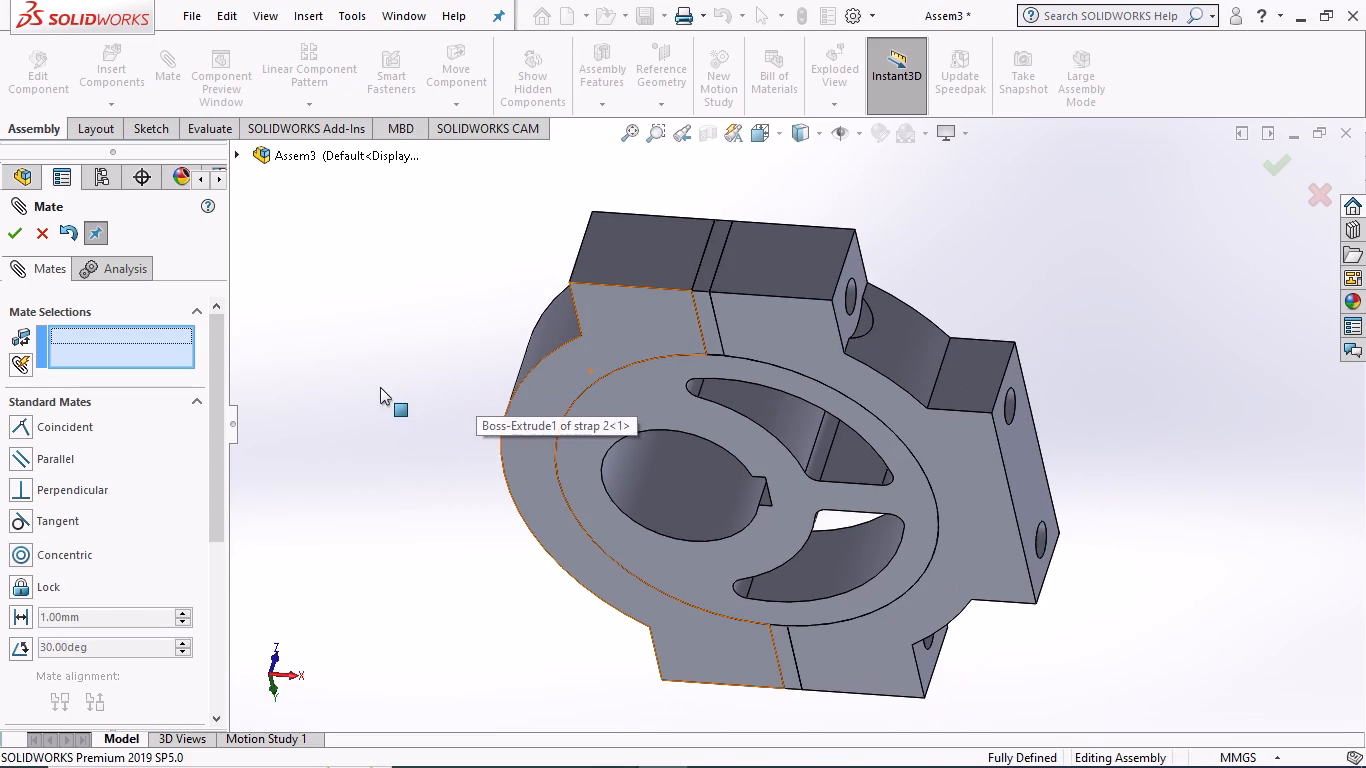
pyautogui.moveTo(380, 387); pyautogui.dragTo(502, 391, button='middle')
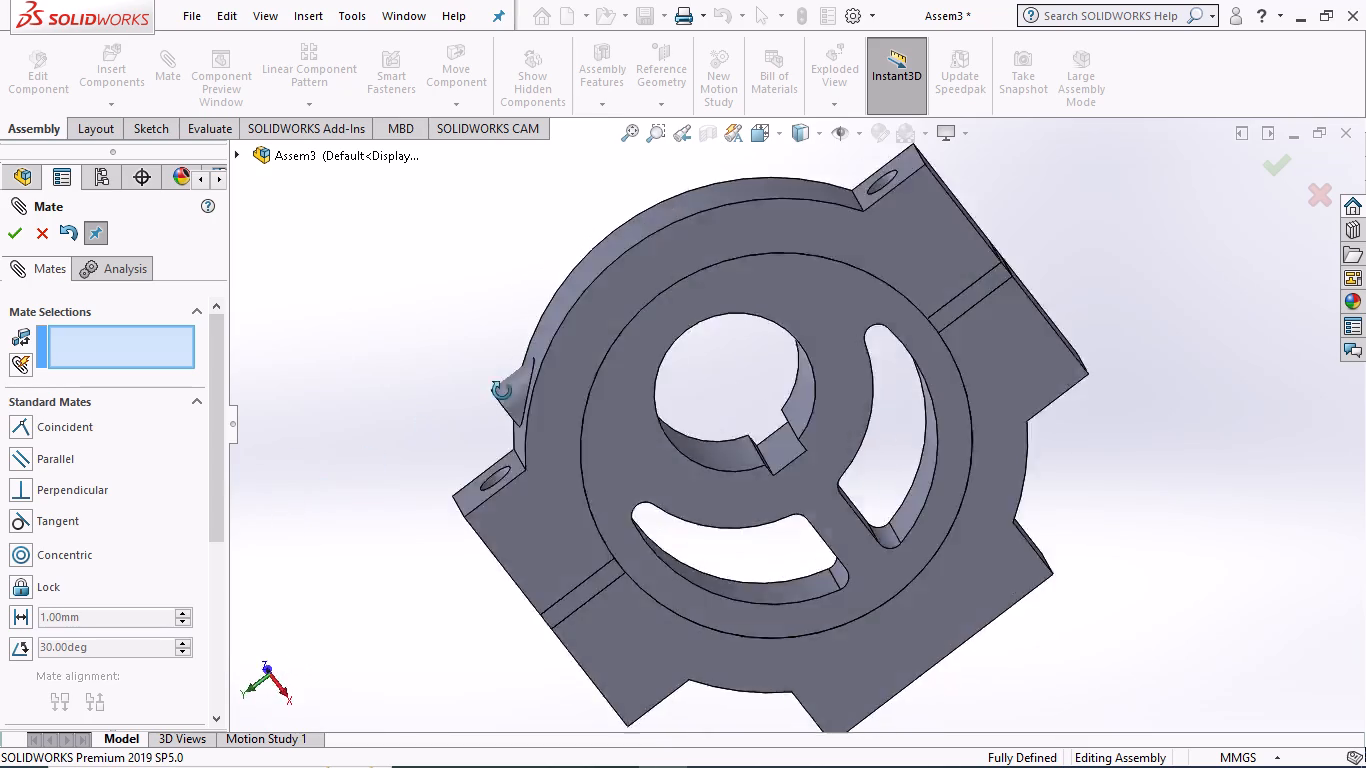
pyautogui.moveTo(502, 391); pyautogui.dragTo(444, 534, button='middle')
pyautogui.scroll(1, 444, 529)
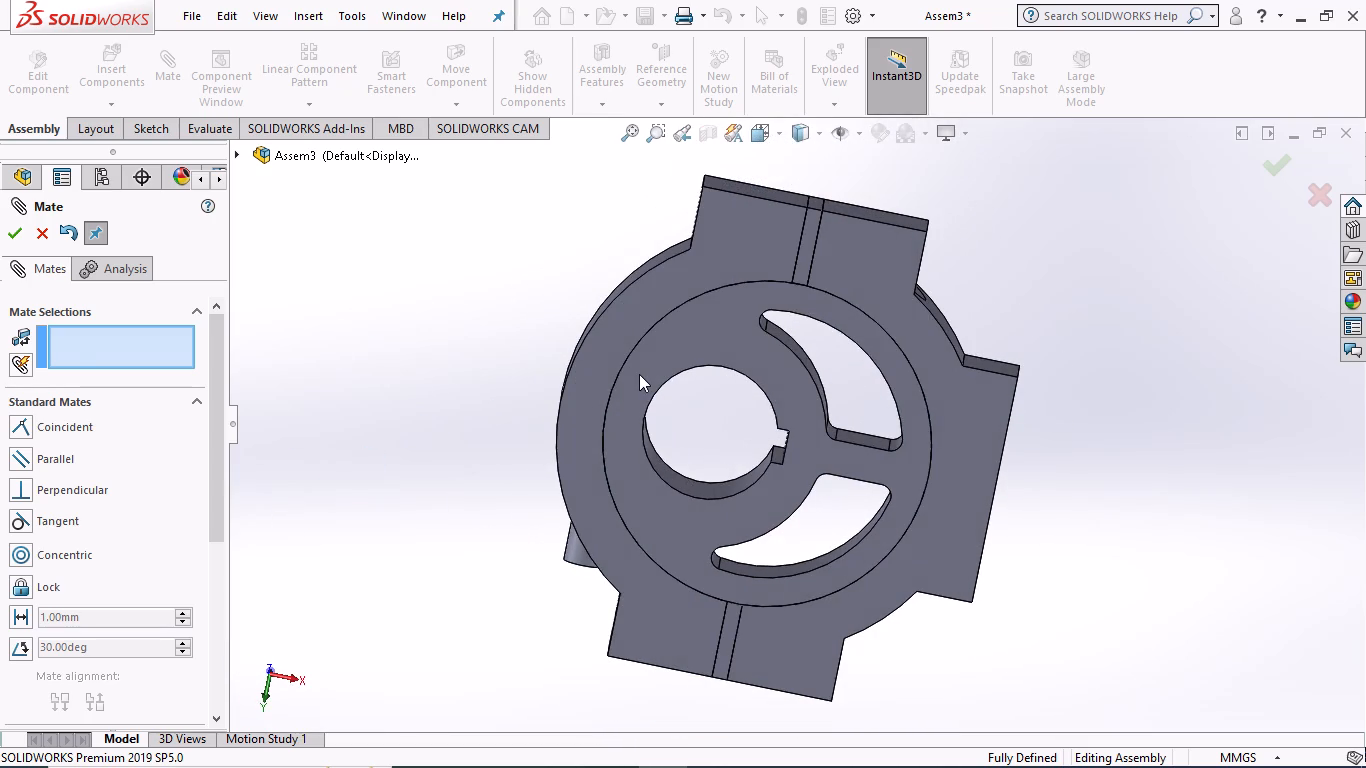
pyautogui.click(11, 232)
# Examine the assembled straps, shims and sheave projection from all sides to check the fit in both split gaps.
pyautogui.scroll(2, 411, 446)
pyautogui.moveTo(1021, 537); pyautogui.dragTo(1046, 525, button='middle')
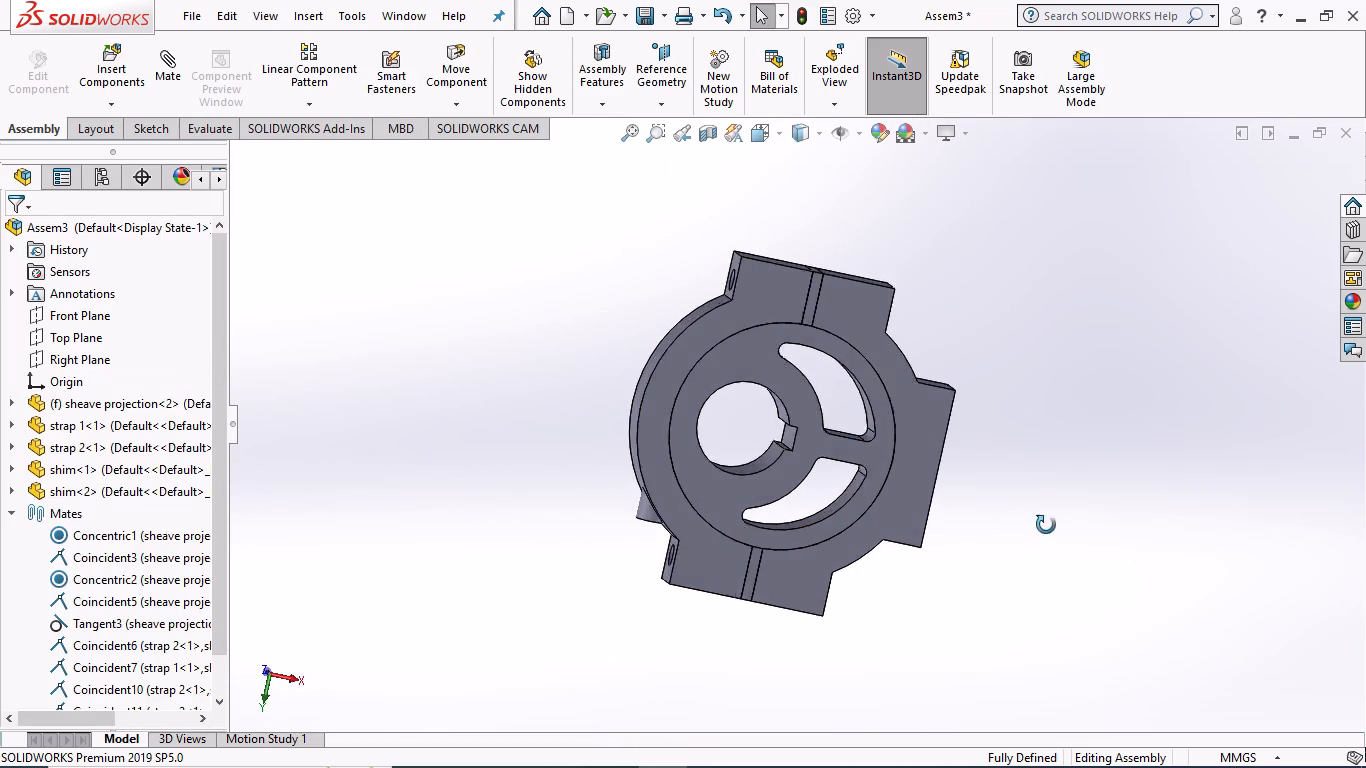
pyautogui.moveTo(1046, 525); pyautogui.dragTo(654, 610, button='middle')
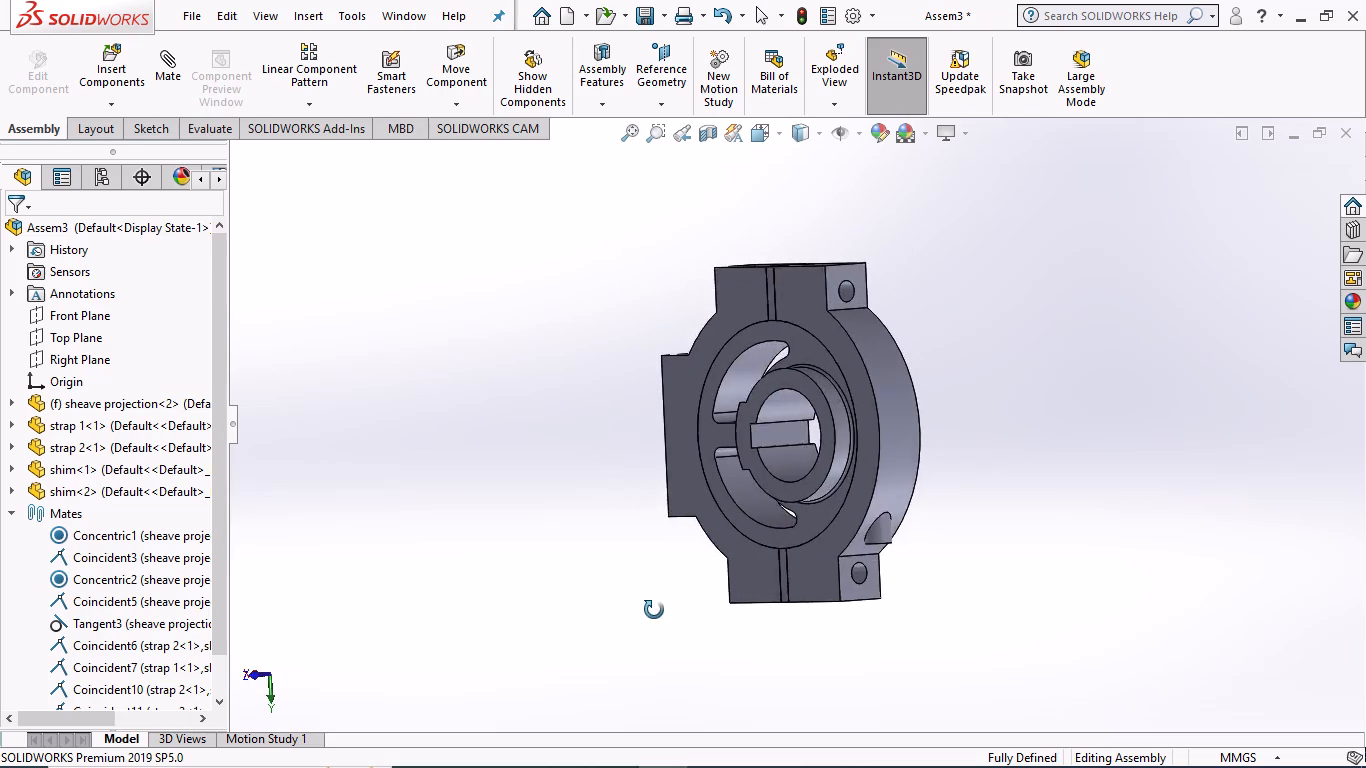
pyautogui.moveTo(654, 610); pyautogui.dragTo(982, 751, button='middle')
pyautogui.scroll(1, 985, 743)
pyautogui.moveTo(1006, 393); pyautogui.dragTo(1018, 730, button='middle')
pyautogui.scroll(-1, 1006, 394)
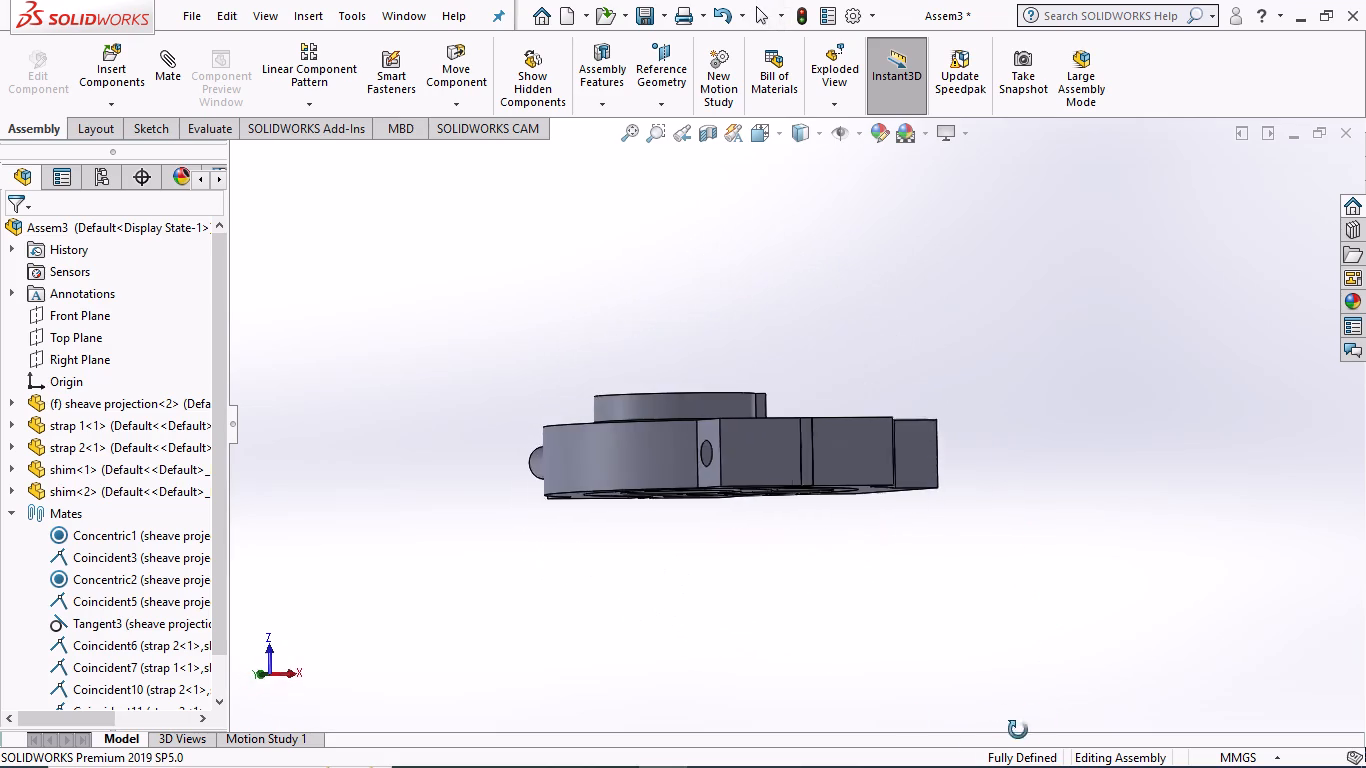
pyautogui.moveTo(1018, 730); pyautogui.dragTo(1021, 731, button='middle')
pyautogui.scroll(-3, 731, 394)
pyautogui.scroll(2, 776, 417)
pyautogui.moveTo(922, 315); pyautogui.dragTo(864, 576, button='middle')
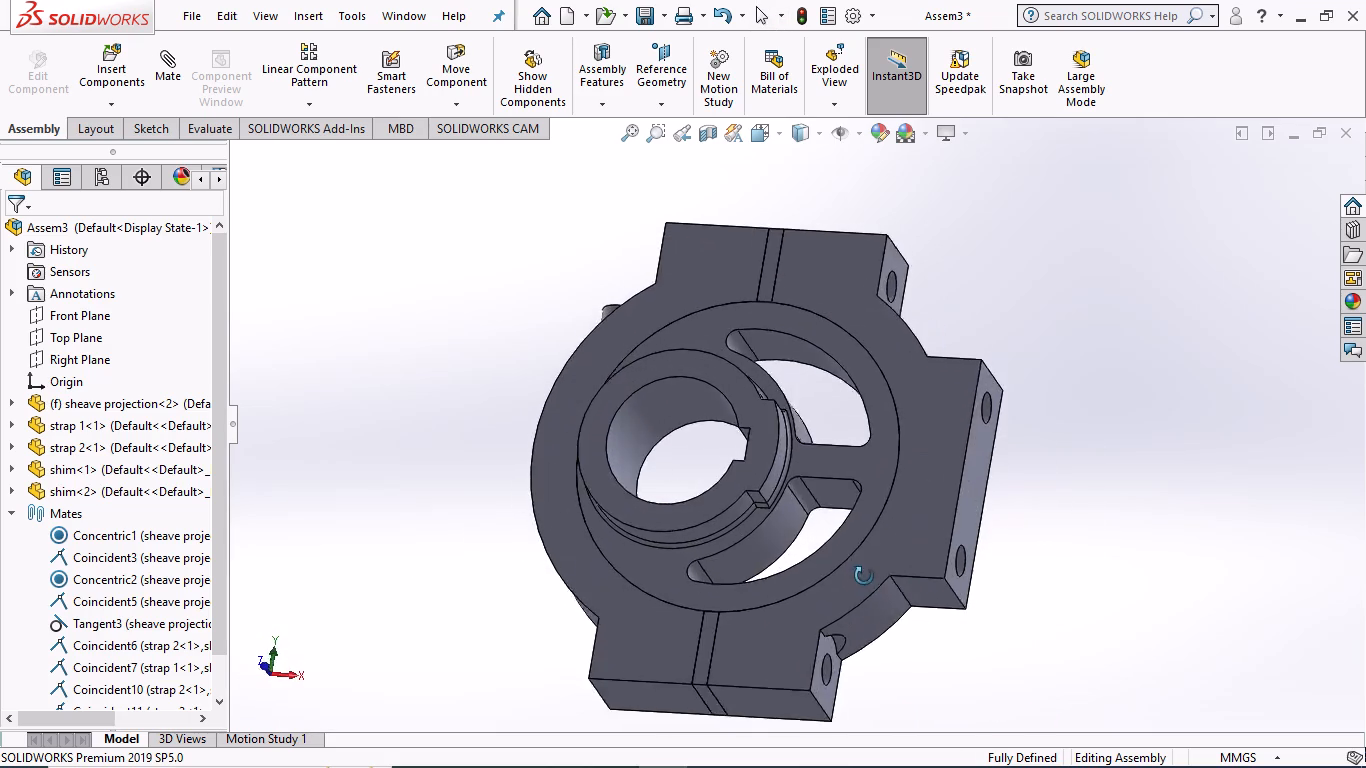
pyautogui.moveTo(864, 576); pyautogui.dragTo(912, 631, button='middle')
pyautogui.scroll(3, 731, 509)
pyautogui.moveTo(938, 300); pyautogui.dragTo(940, 318, button='middle')
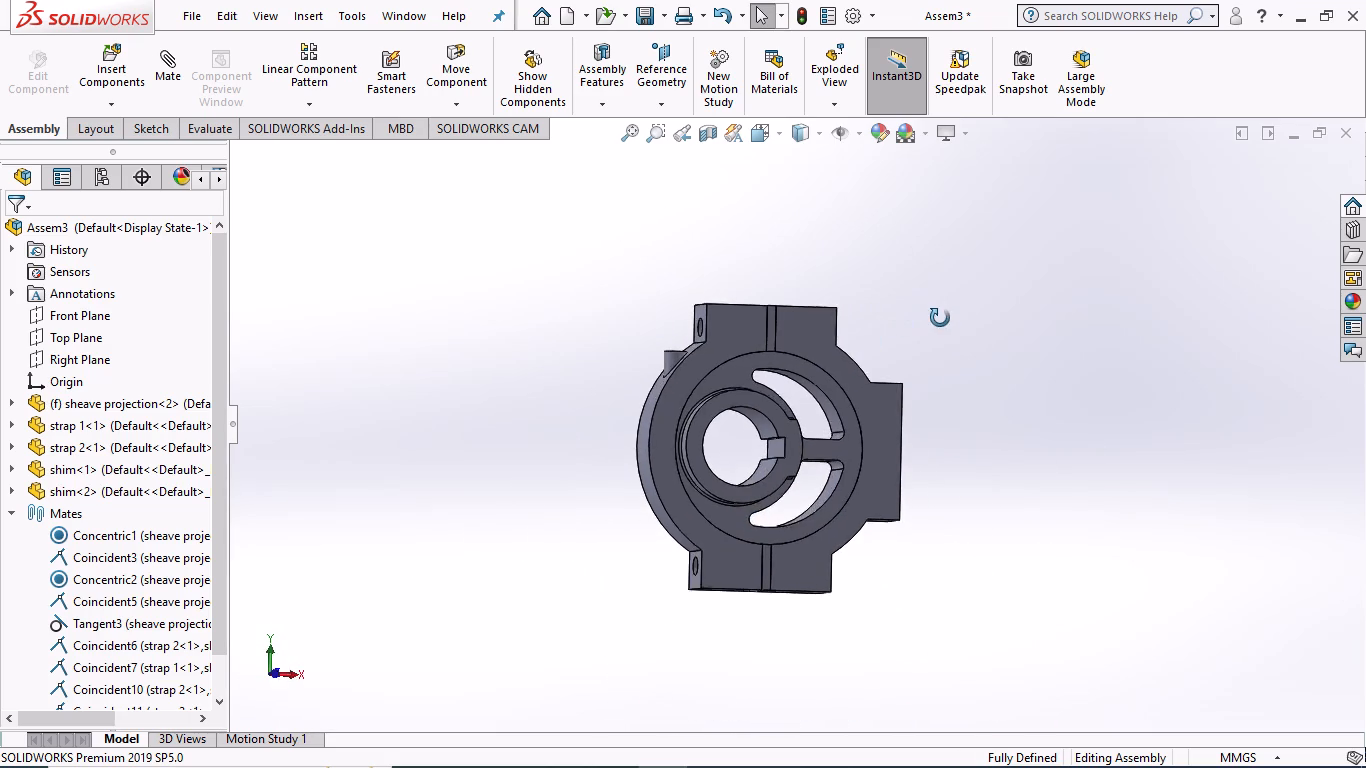
pyautogui.moveTo(940, 318); pyautogui.dragTo(924, 328, button='middle')
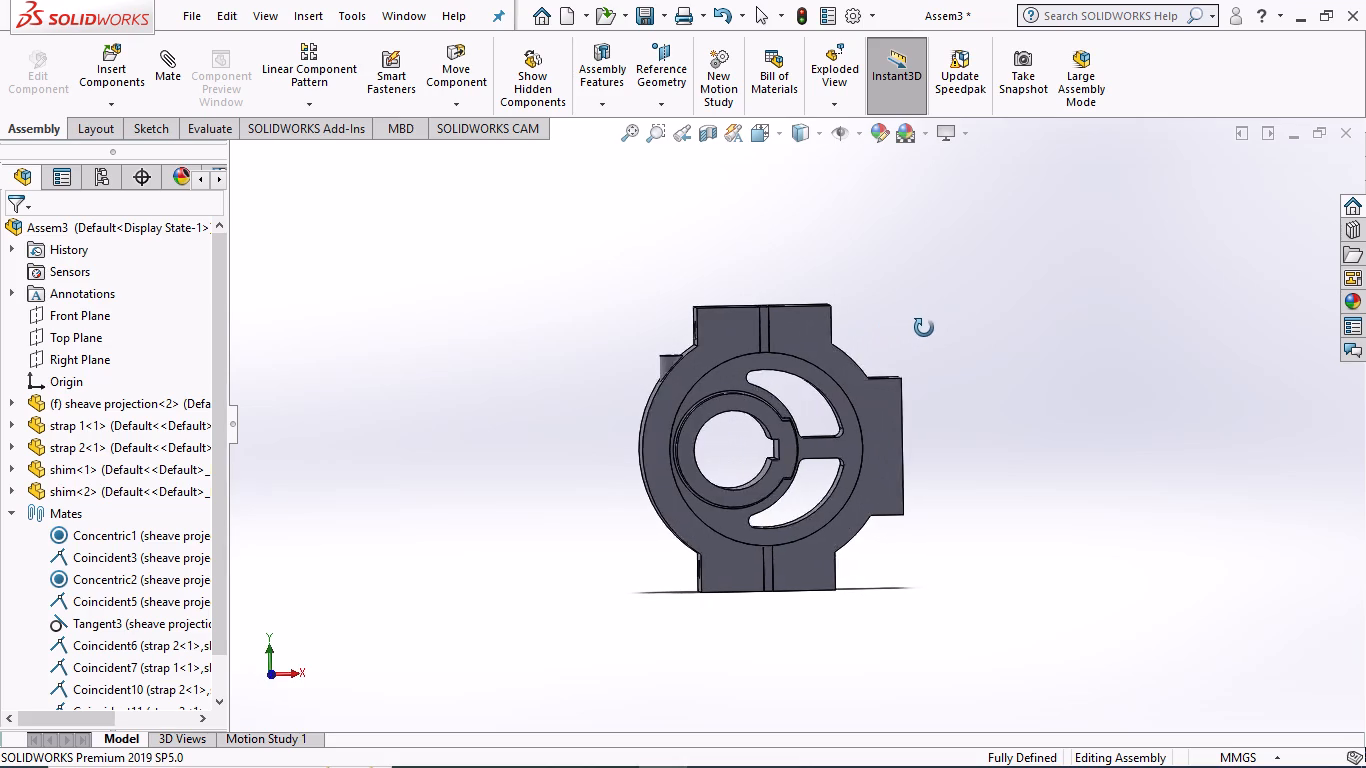
# Insert the sheave part, rotated 90° twice about X and twice about Y, and place it across the upper strap lugs.
pyautogui.moveTo(924, 328); pyautogui.dragTo(972, 329, button='middle')
pyautogui.click(119, 62)
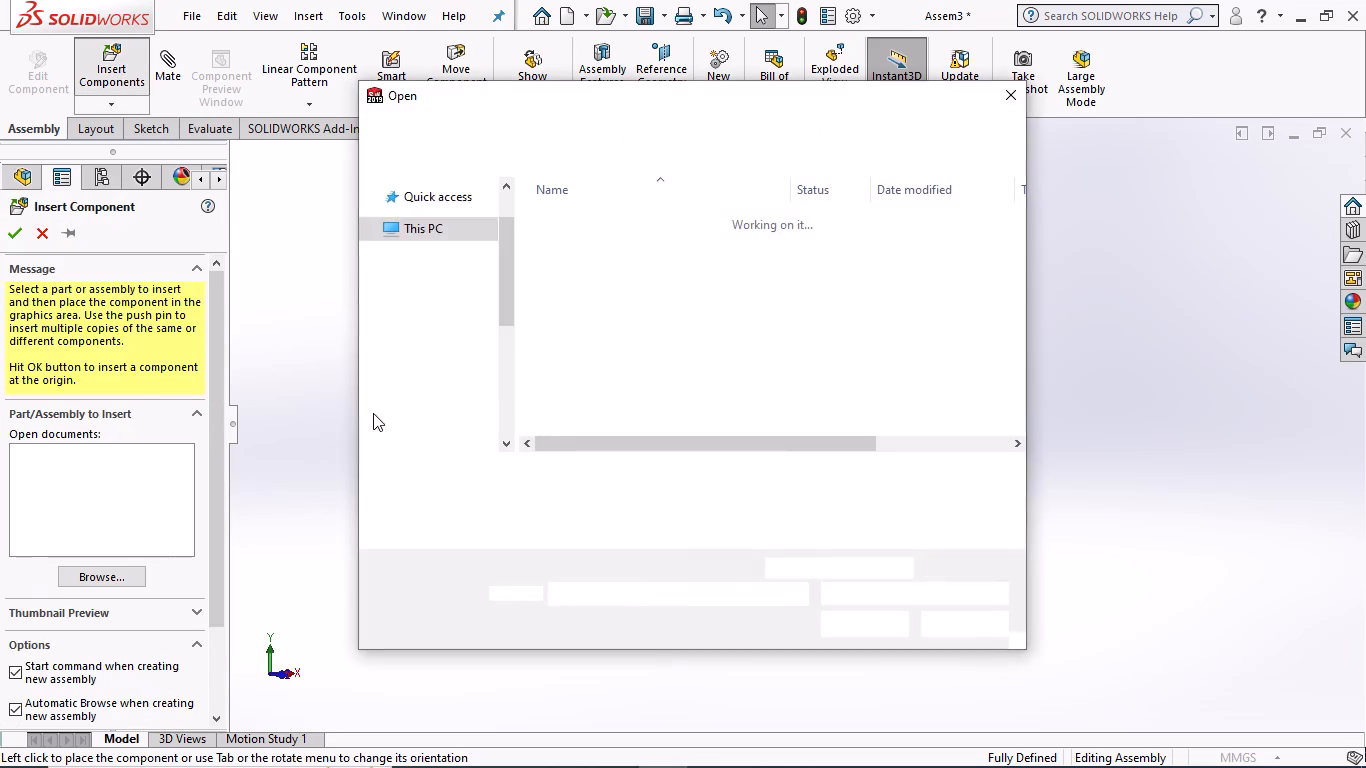
pyautogui.click(574, 281)
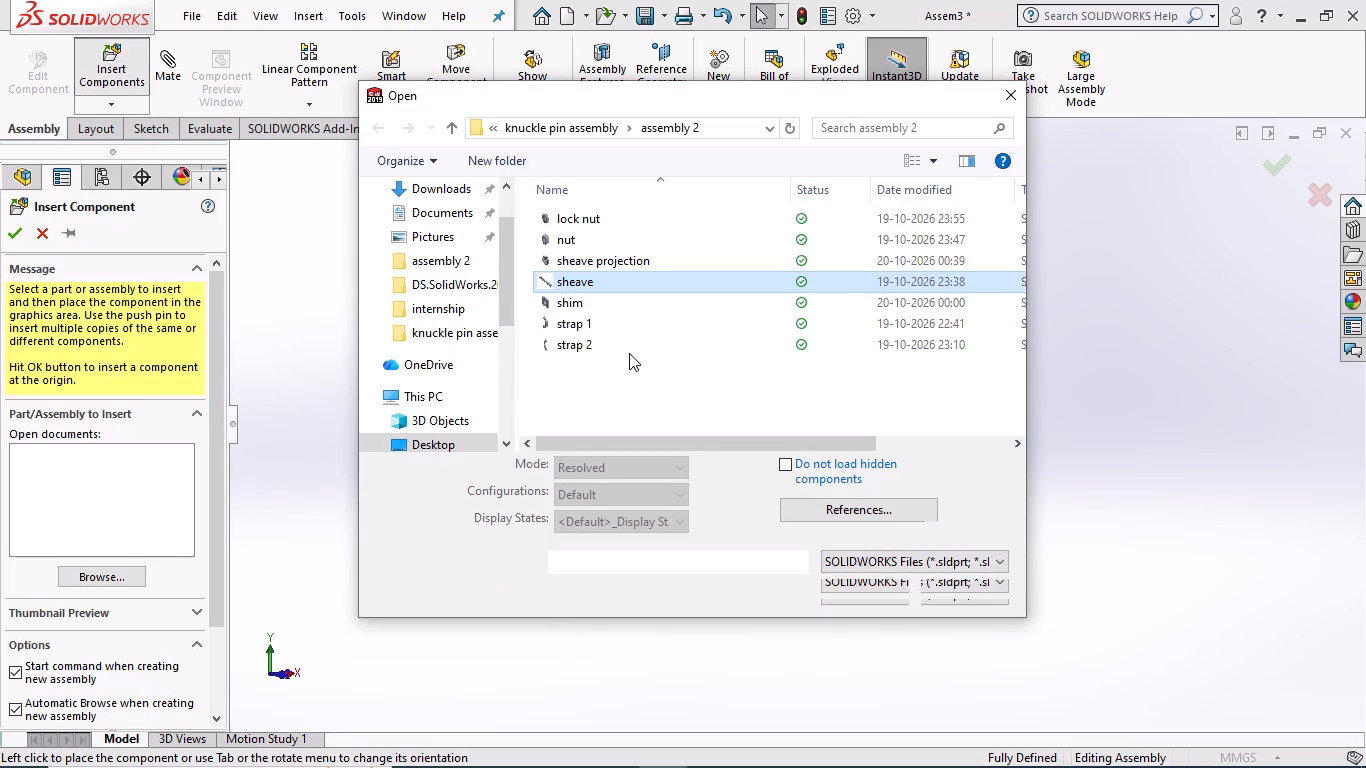
pyautogui.click(860, 588)
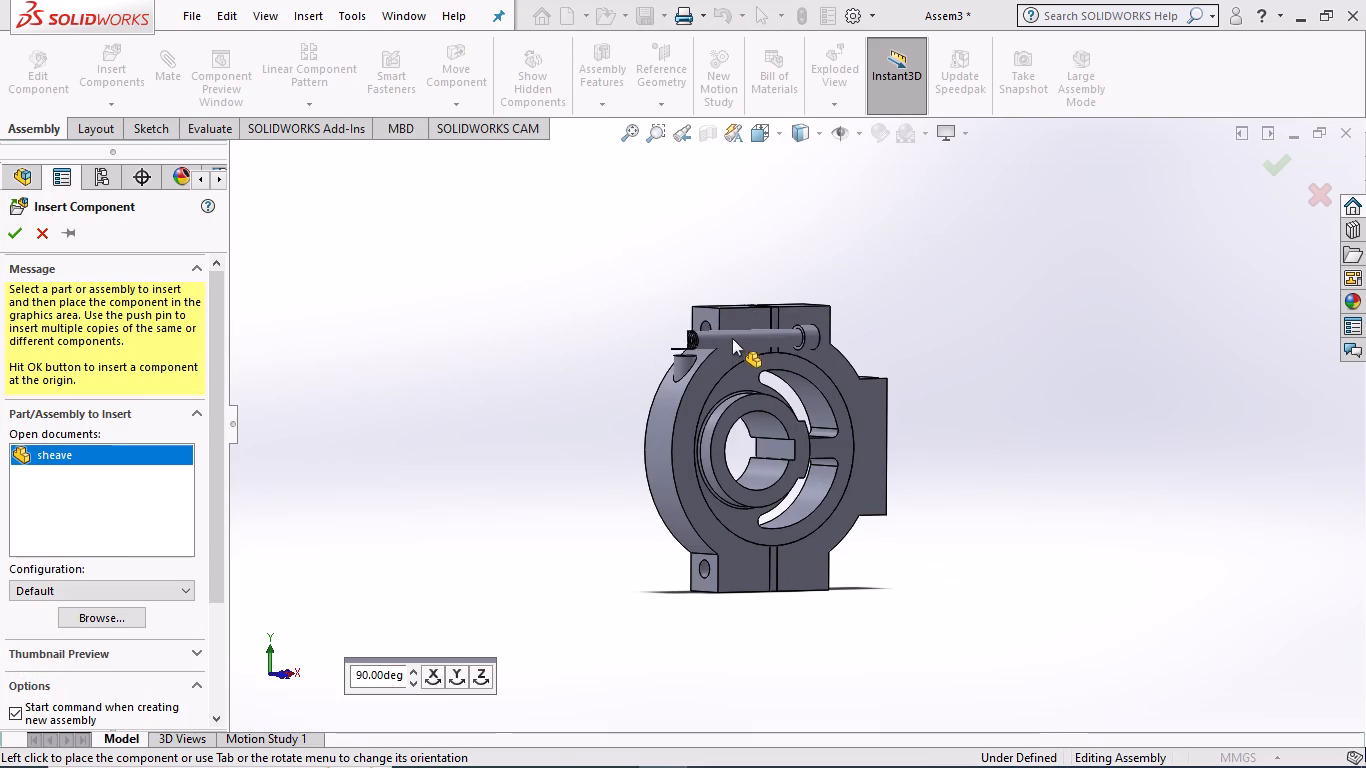
pyautogui.click(434, 671)
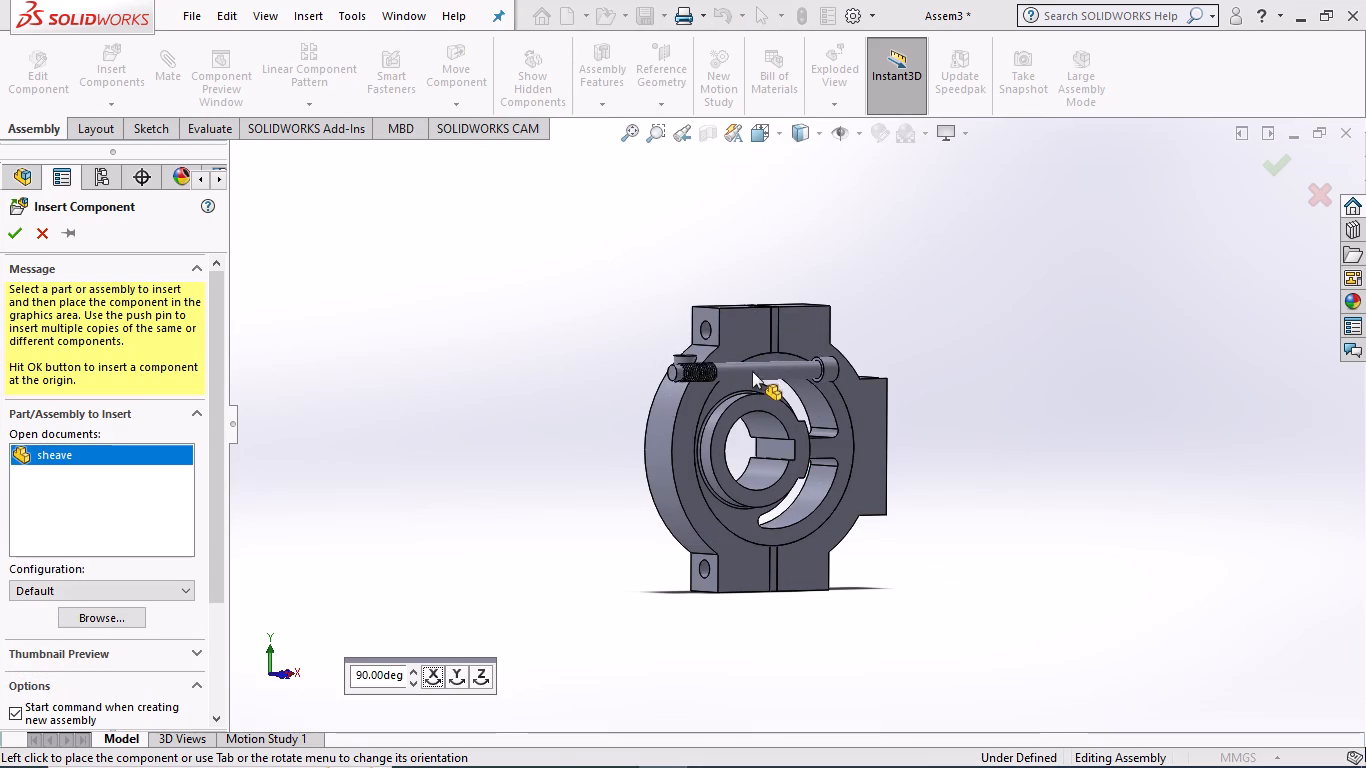
pyautogui.click(430, 670)
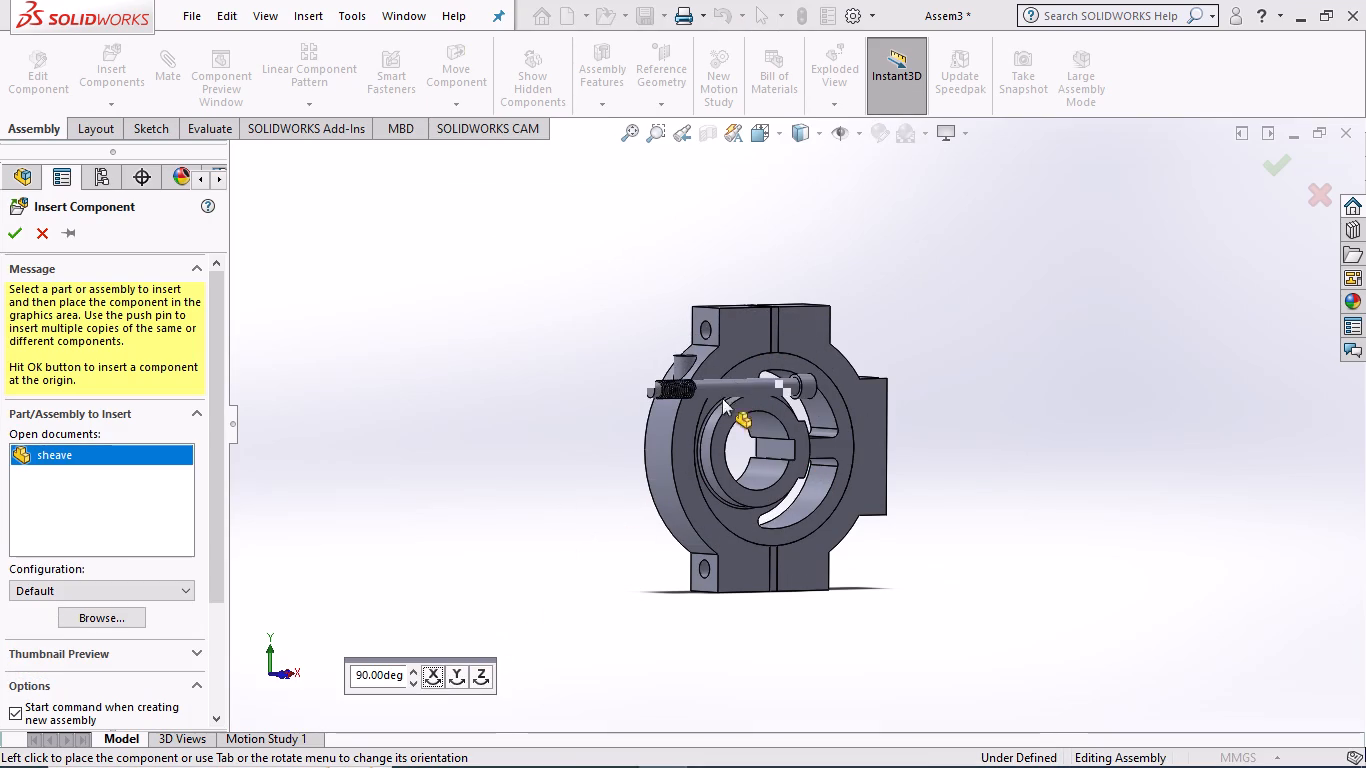
pyautogui.click(452, 675)
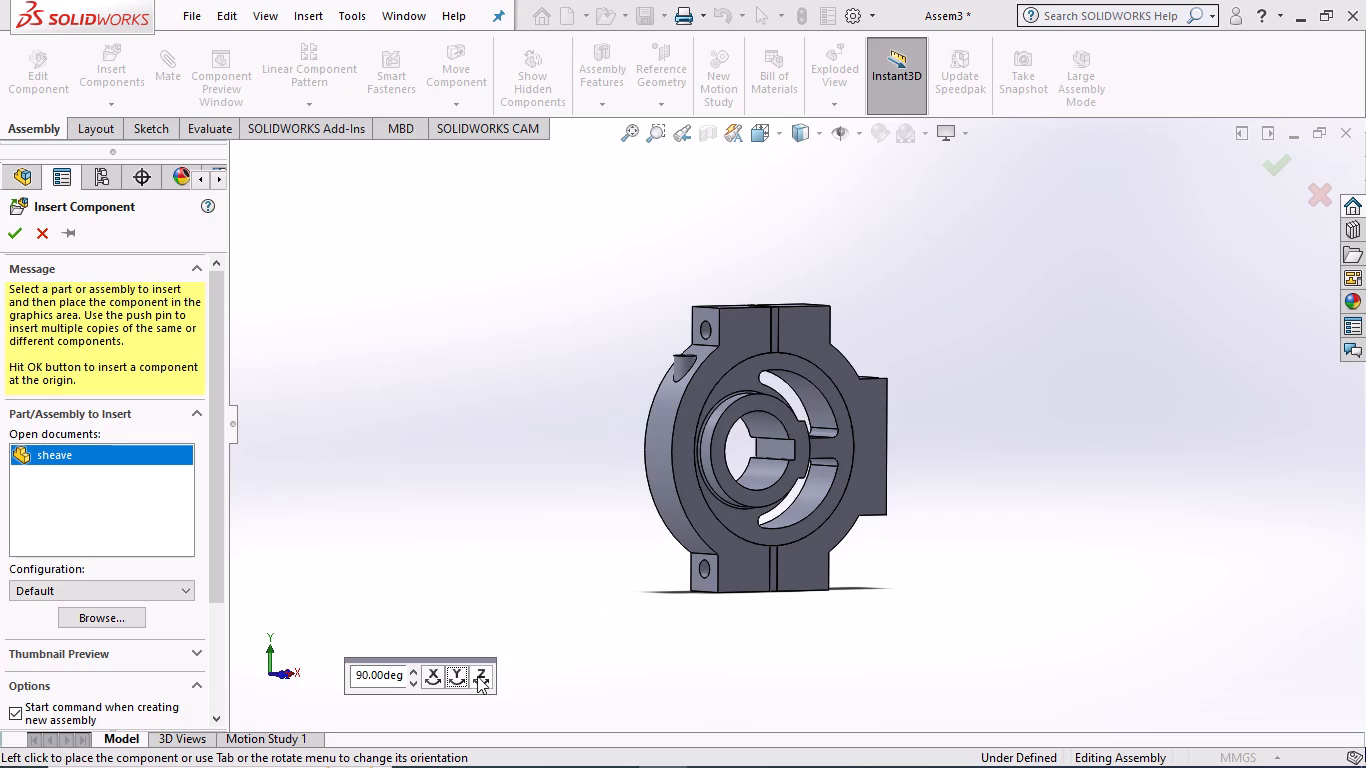
pyautogui.click(450, 674)
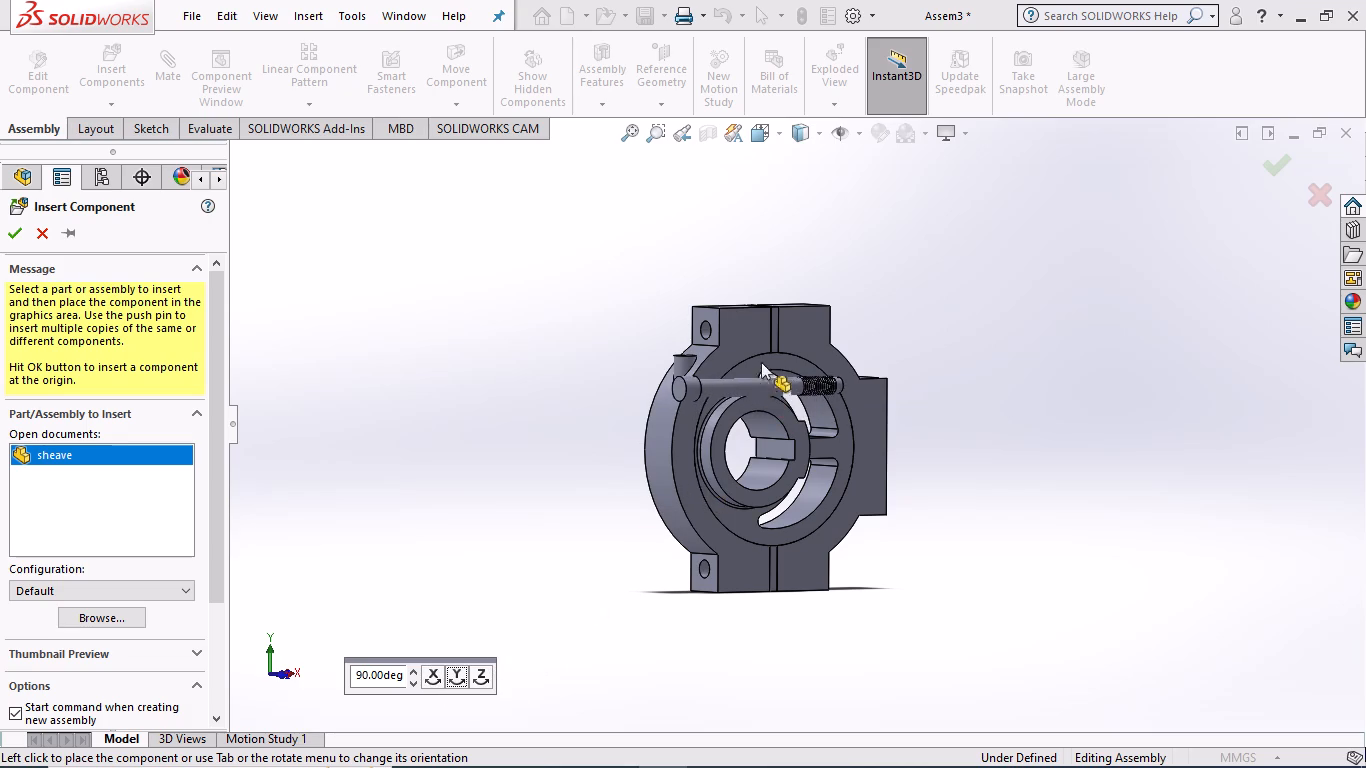
pyautogui.click(773, 337)
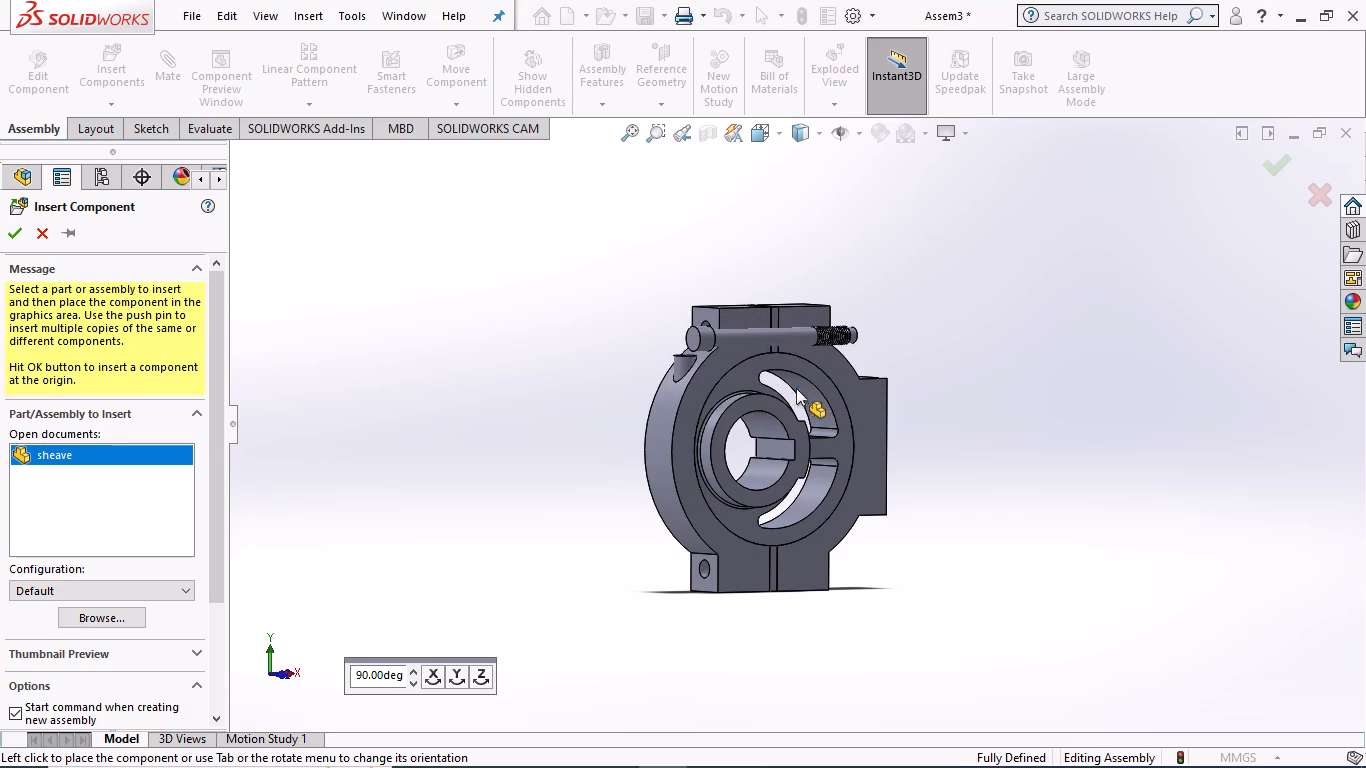
# Move the sheave clear of the straps and mate its cylindrical shank concentric with strap 2's upper lug hole, with rotation locked.
pyautogui.scroll(-5, 954, 339)
pyautogui.moveTo(857, 356); pyautogui.dragTo(893, 357, button='middle')
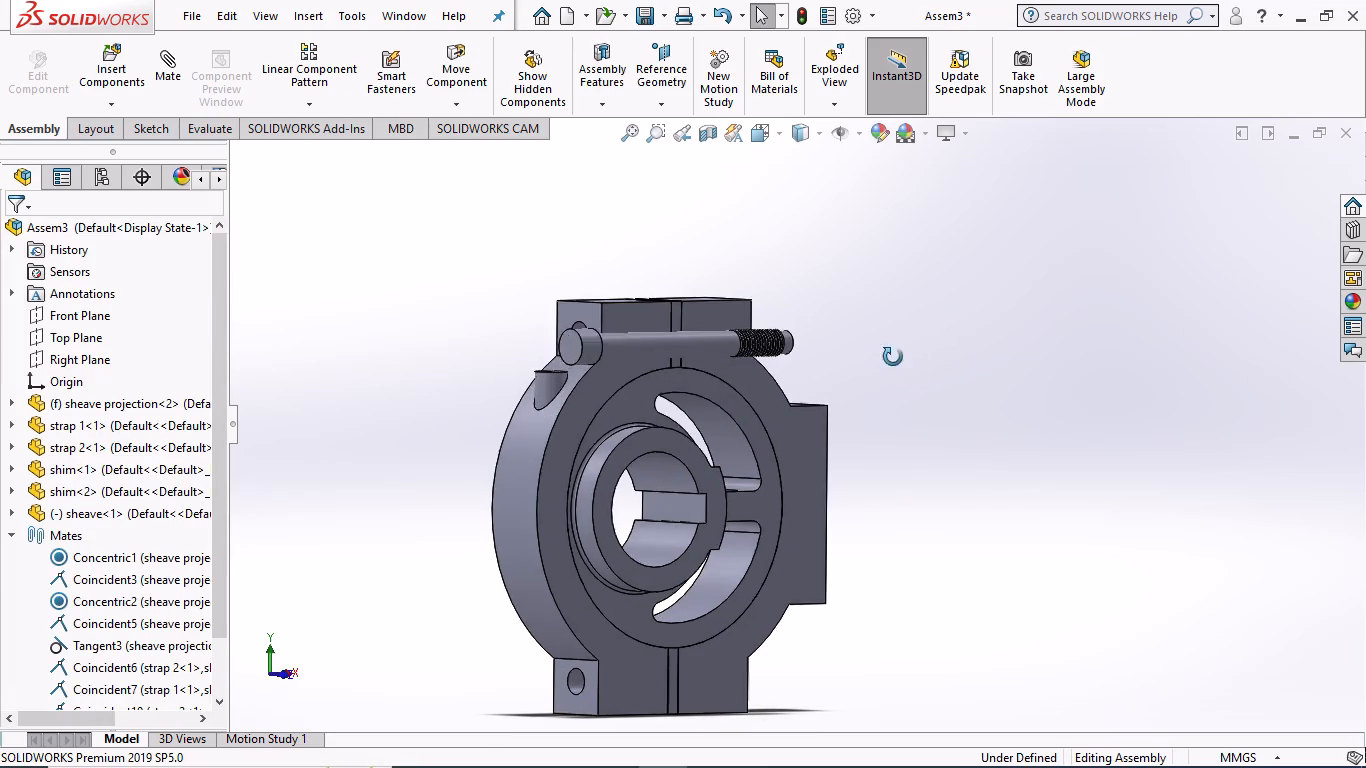
pyautogui.moveTo(893, 357); pyautogui.dragTo(923, 383, button='middle')
pyautogui.moveTo(707, 354); pyautogui.dragTo(813, 363)
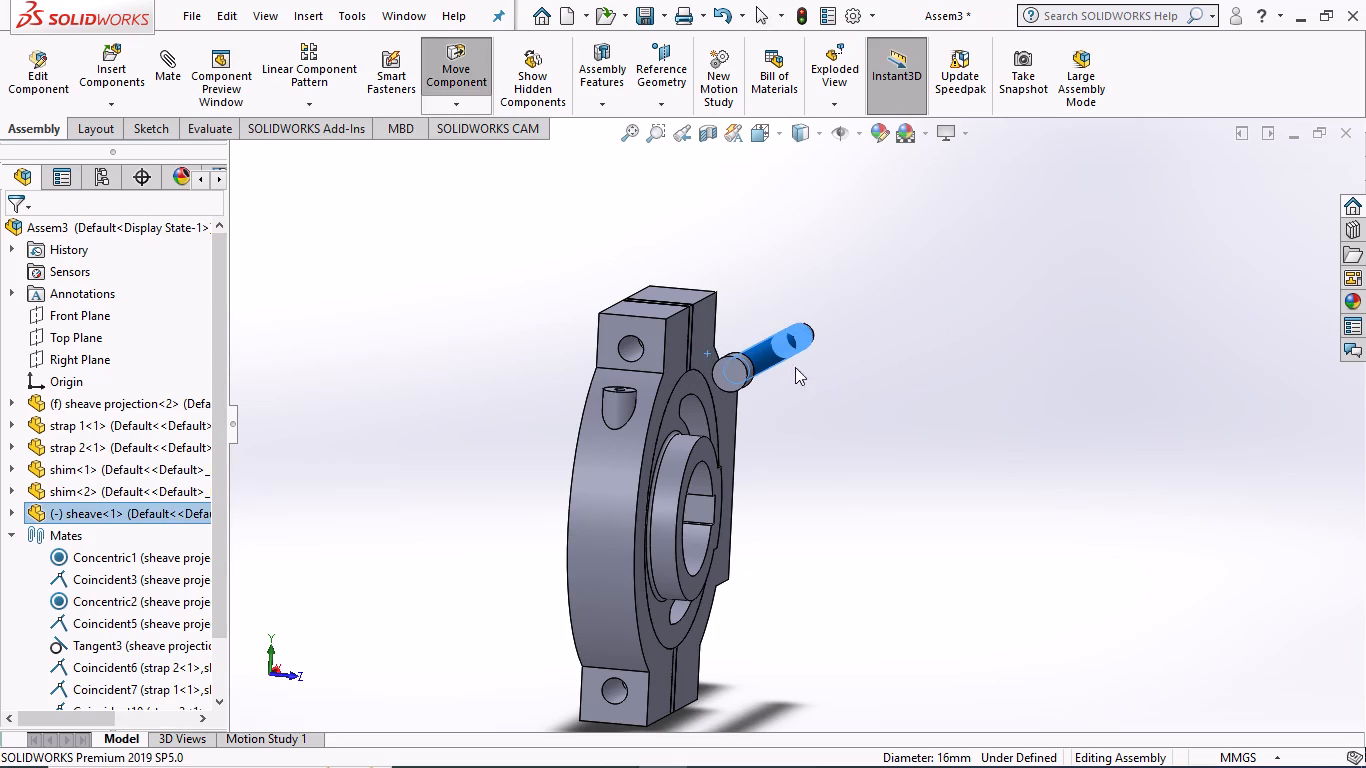
pyautogui.click(160, 68)
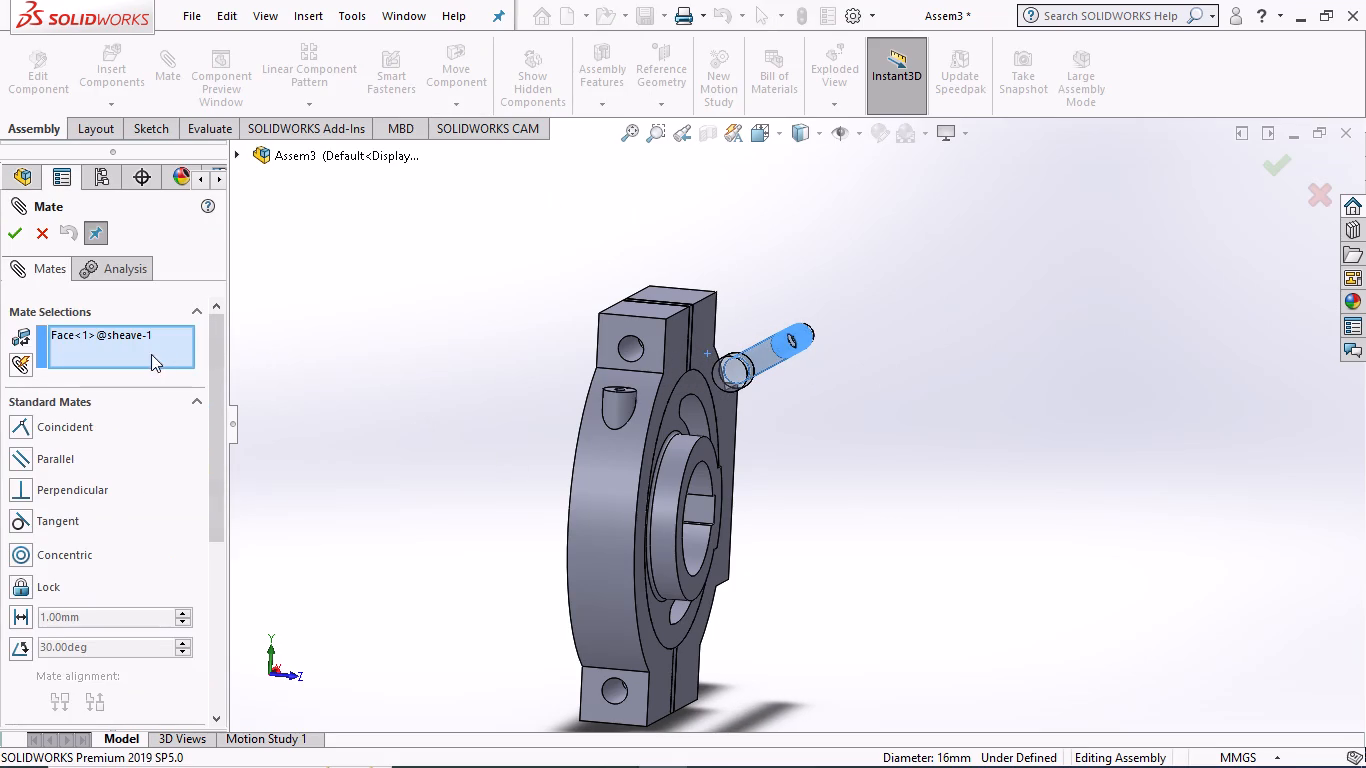
pyautogui.rightClick(141, 352)
pyautogui.click(188, 365)
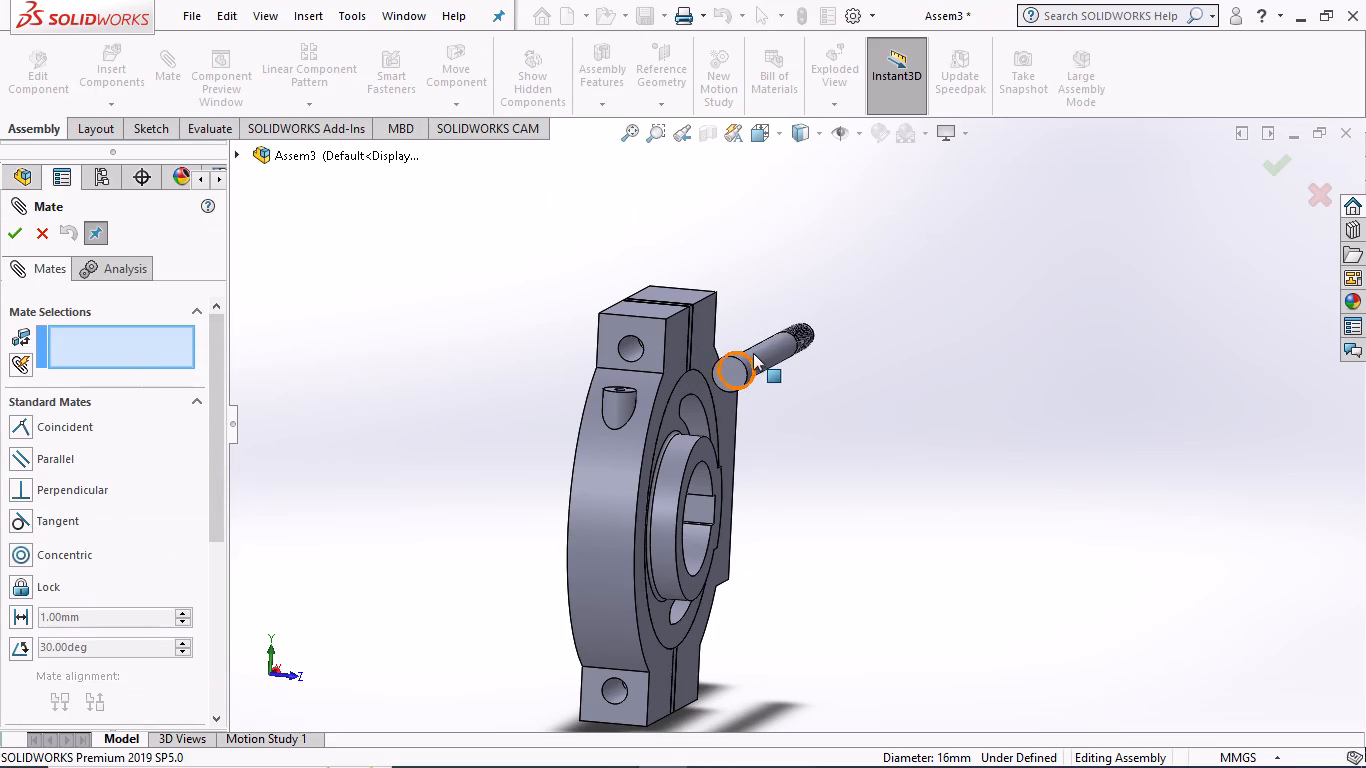
pyautogui.click(763, 352)
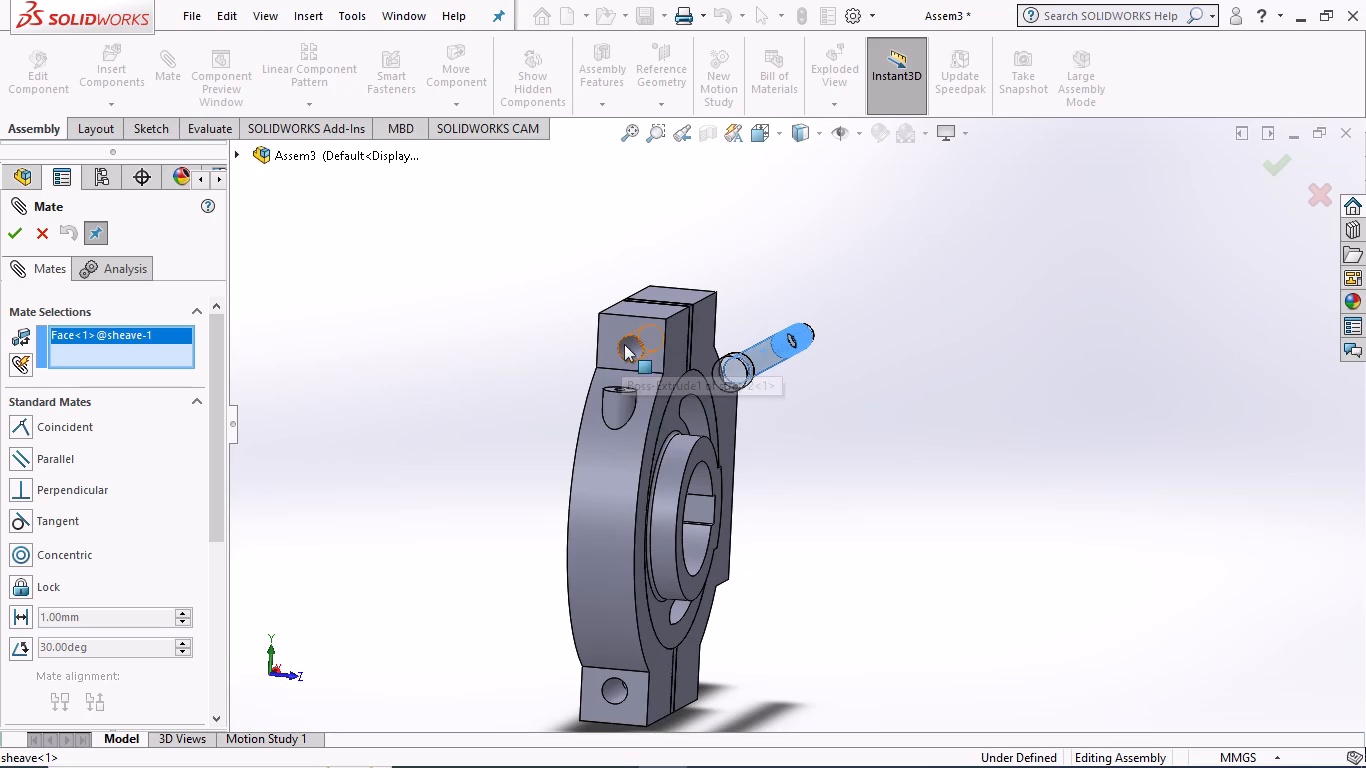
pyautogui.moveTo(890, 434); pyautogui.dragTo(898, 445, button='middle')
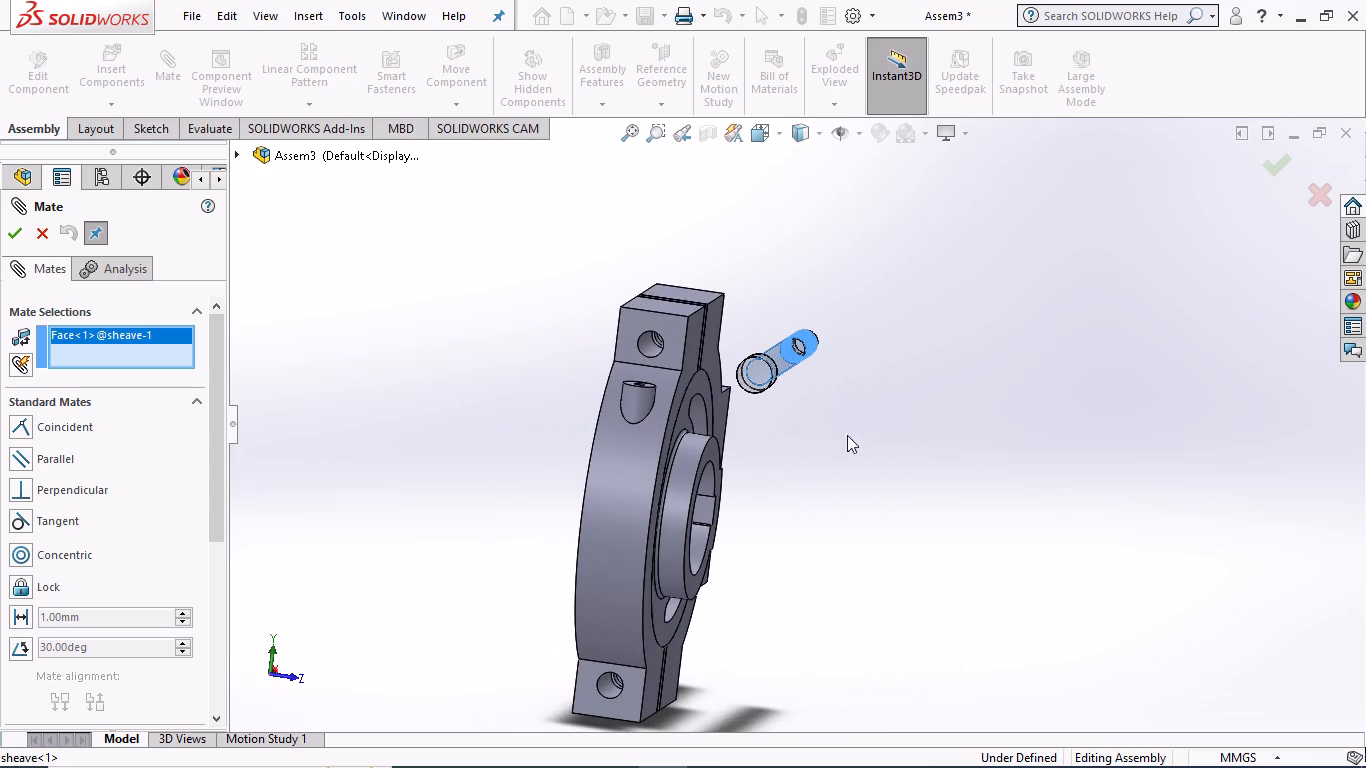
pyautogui.click(648, 339)
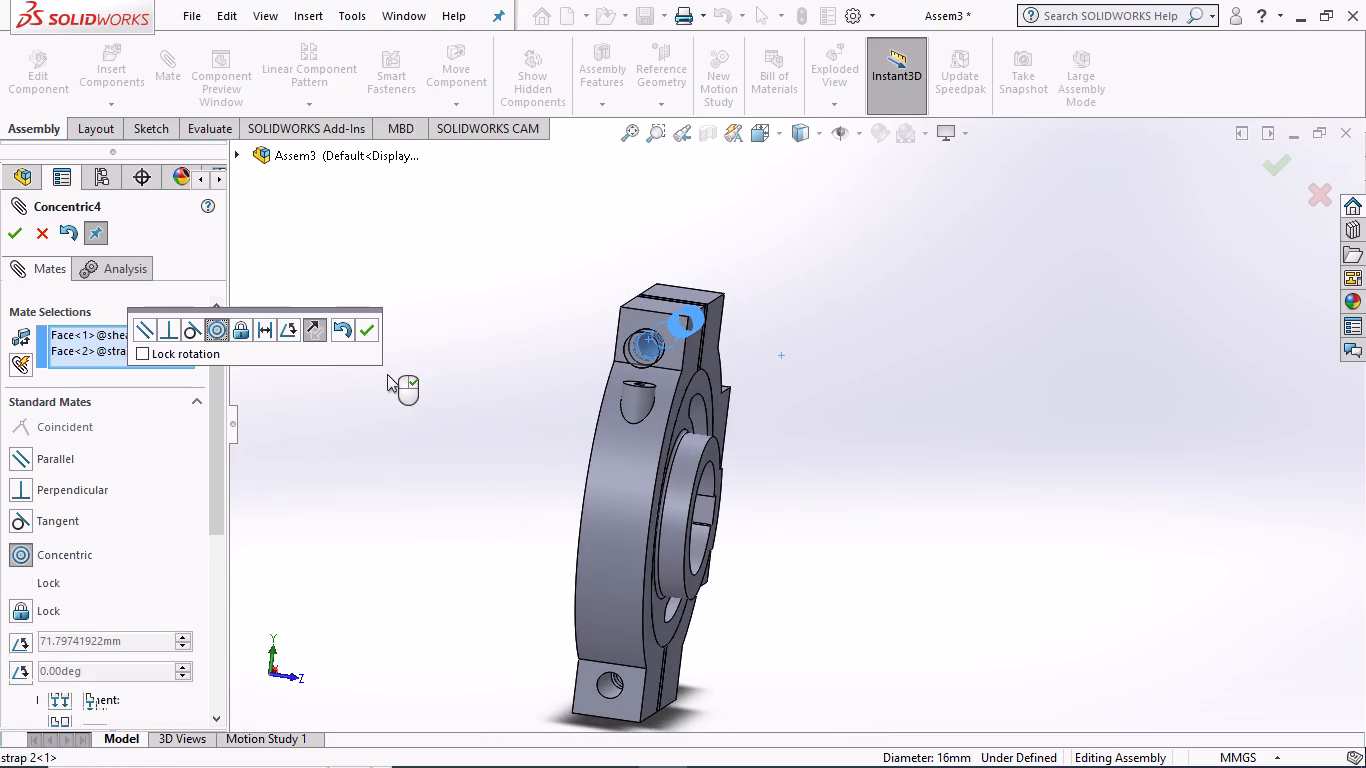
pyautogui.click(139, 355)
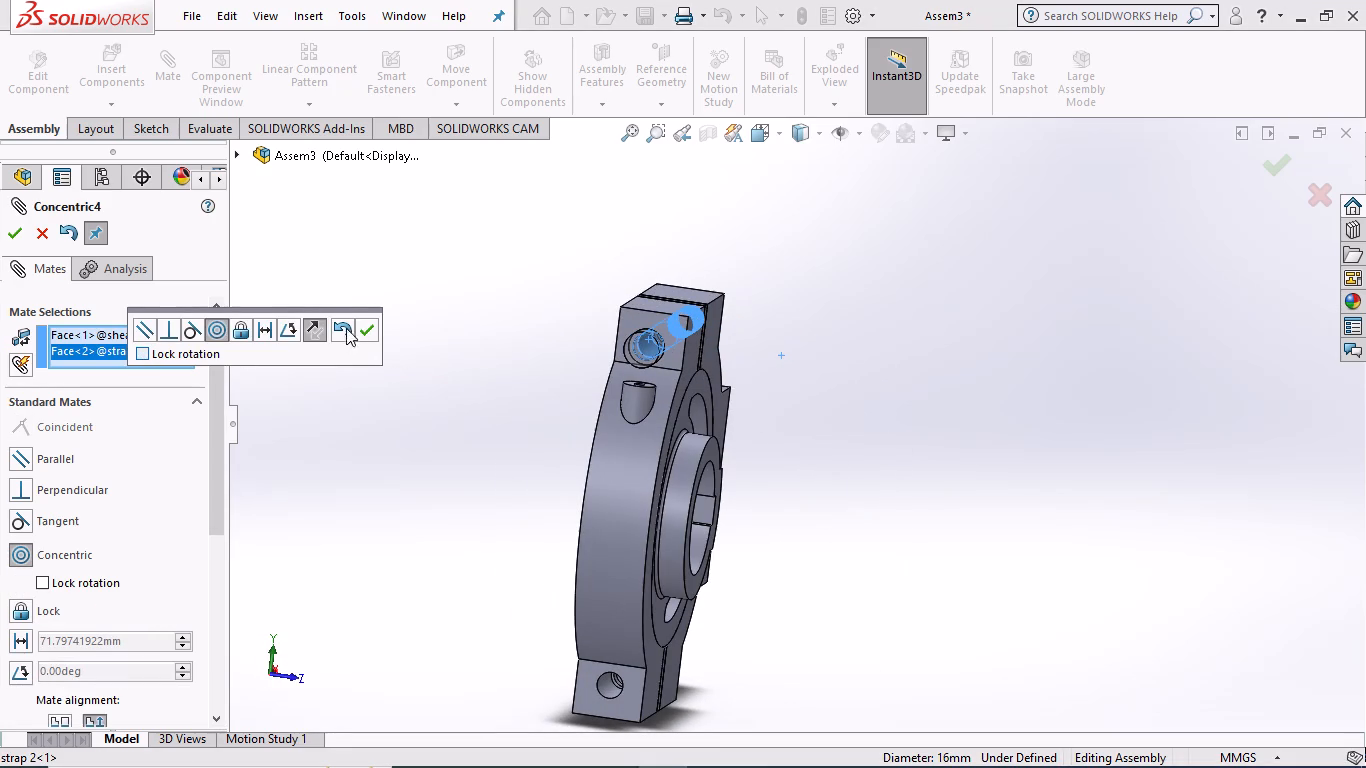
pyautogui.click(368, 327)
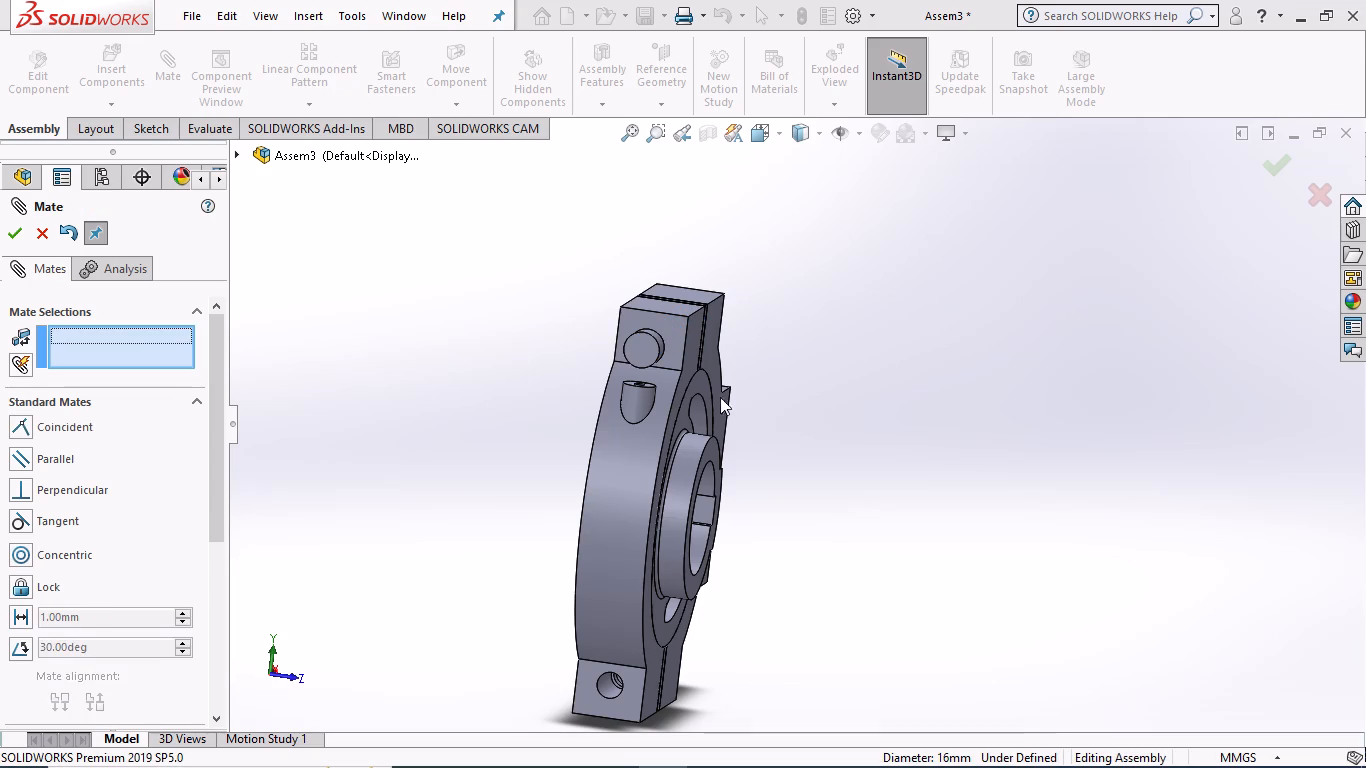
# Add a coincident mate between the underside of the sheave's head and the outer holed face of strap 2's upper lug.
pyautogui.moveTo(856, 411); pyautogui.dragTo(705, 437, button='middle')
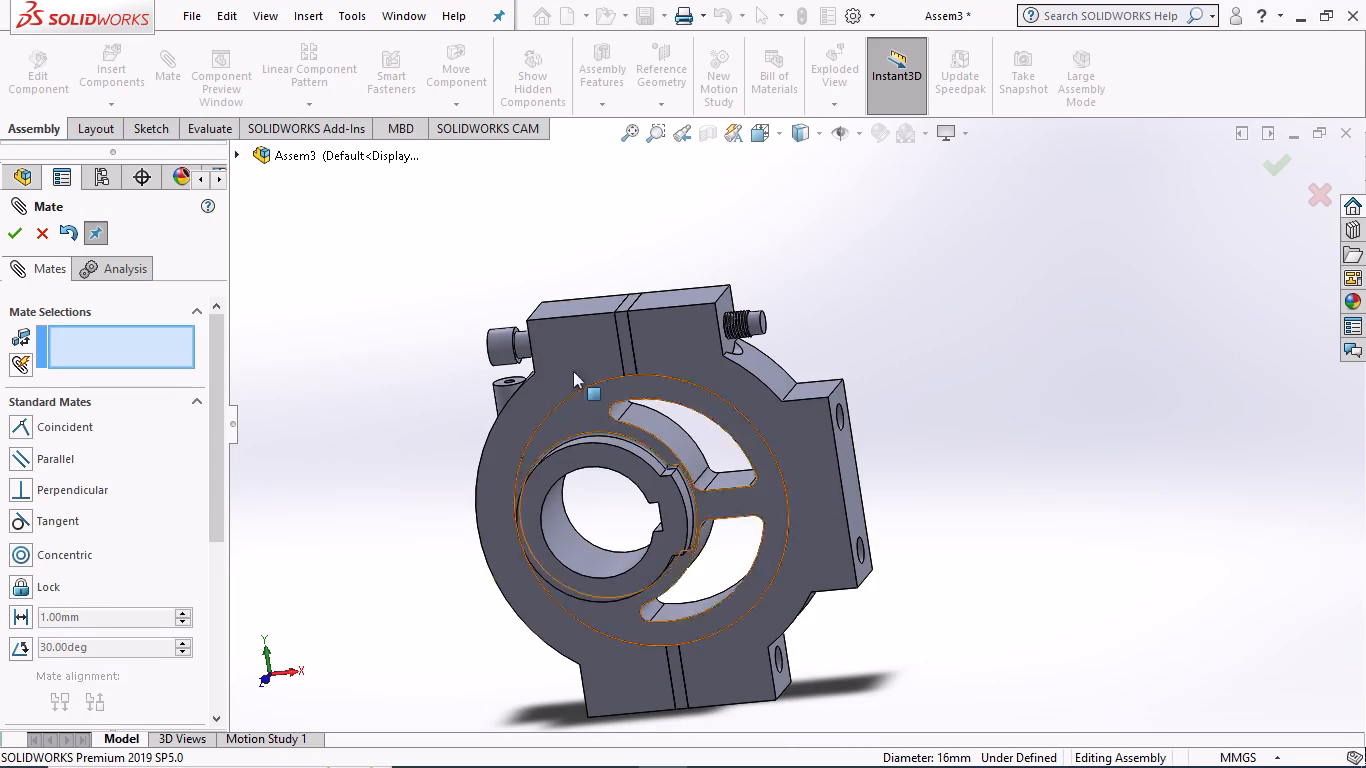
pyautogui.scroll(-5, 511, 335)
pyautogui.moveTo(688, 389); pyautogui.dragTo(616, 406, button='middle')
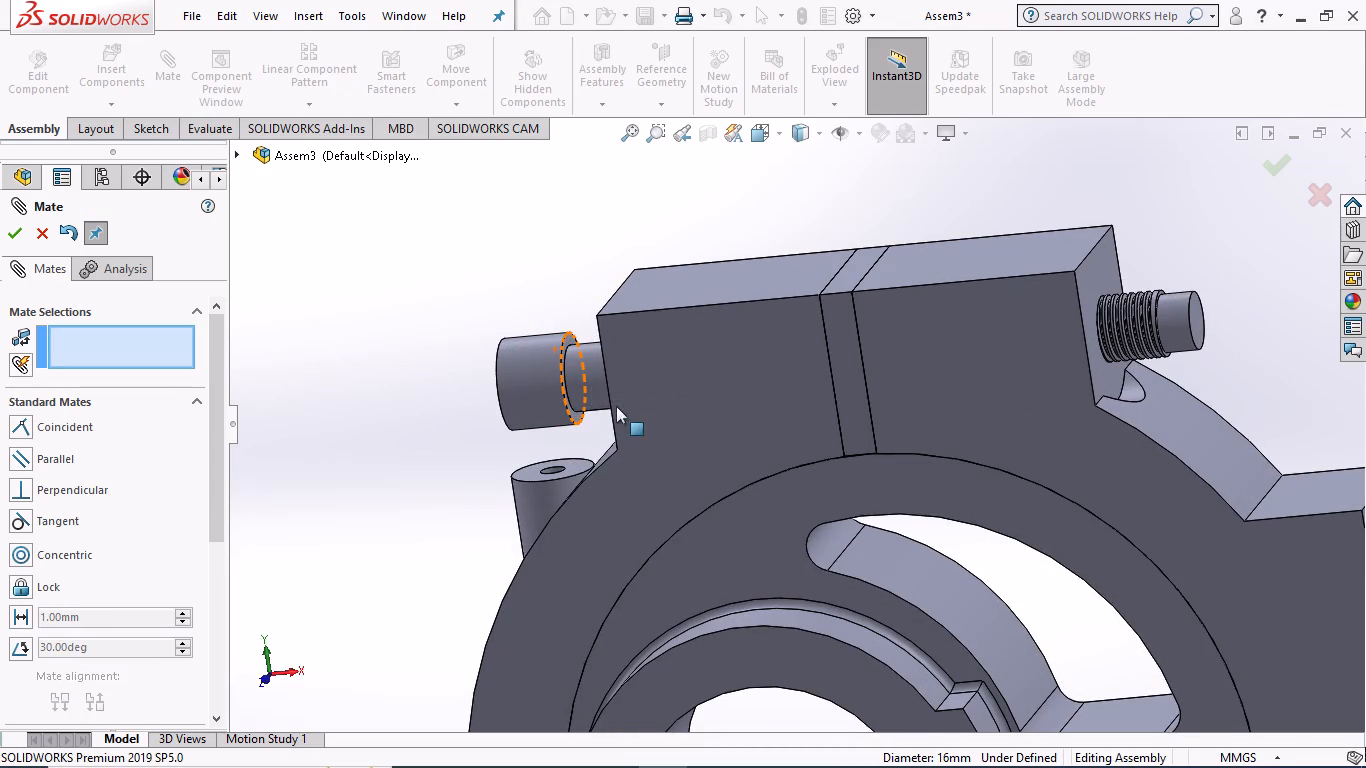
pyautogui.moveTo(616, 406); pyautogui.dragTo(571, 404, button='middle')
pyautogui.moveTo(670, 403); pyautogui.dragTo(627, 407, button='middle')
pyautogui.scroll(-7, 629, 394)
pyautogui.click(641, 392)
pyautogui.scroll(3, 545, 400)
pyautogui.moveTo(448, 395); pyautogui.dragTo(586, 420, button='middle')
pyautogui.click(836, 376)
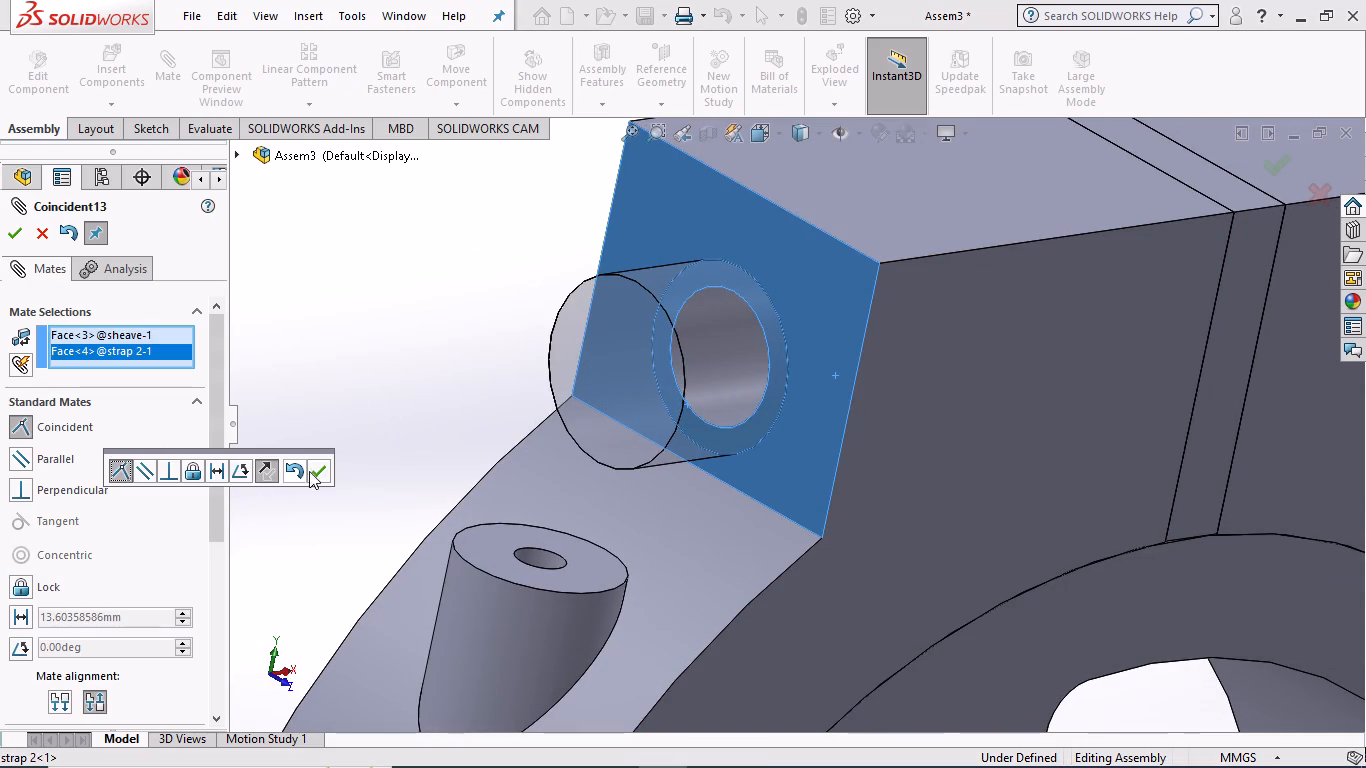
pyautogui.click(313, 468)
# Examine how the sheave sits through the upper lugs and the rest of the assembly, and finish mating.
pyautogui.scroll(4, 466, 444)
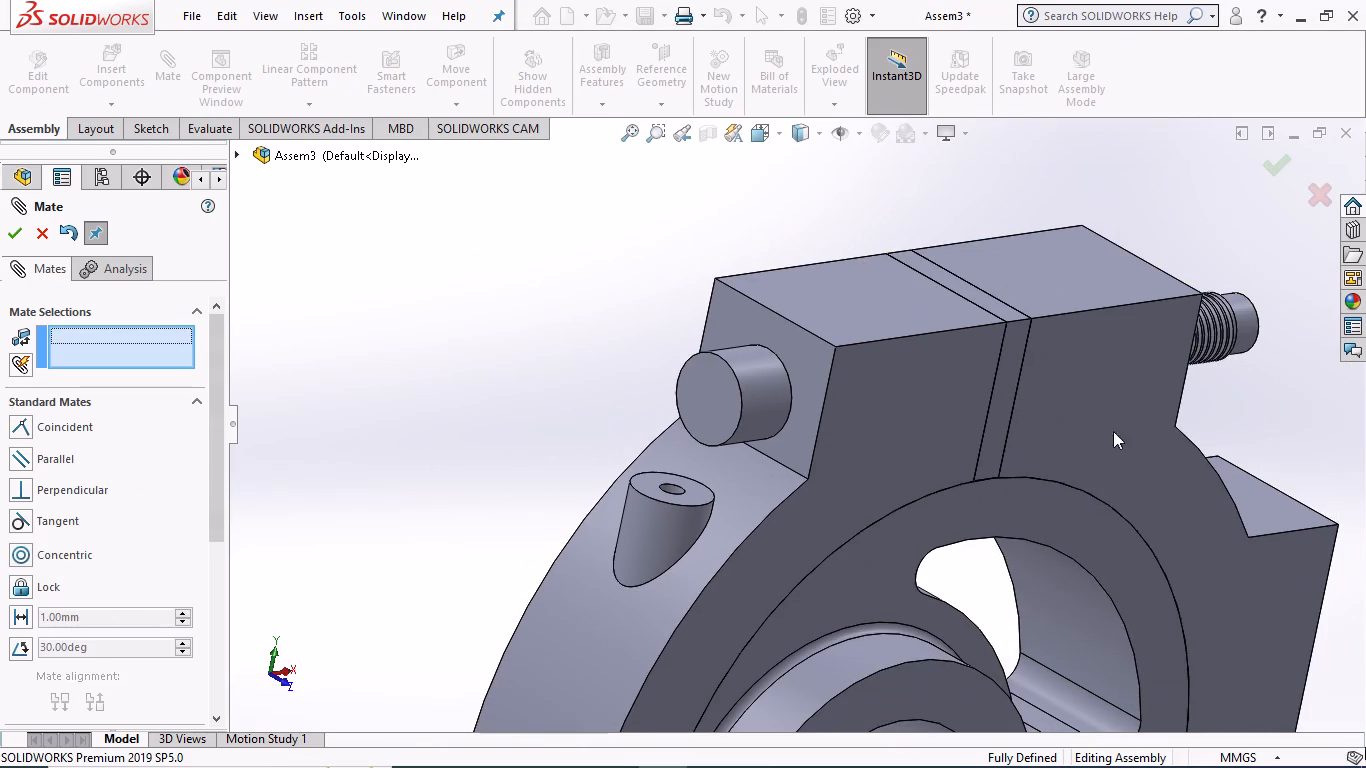
pyautogui.scroll(2, 1190, 416)
pyautogui.moveTo(1237, 413); pyautogui.dragTo(1158, 408, button='middle')
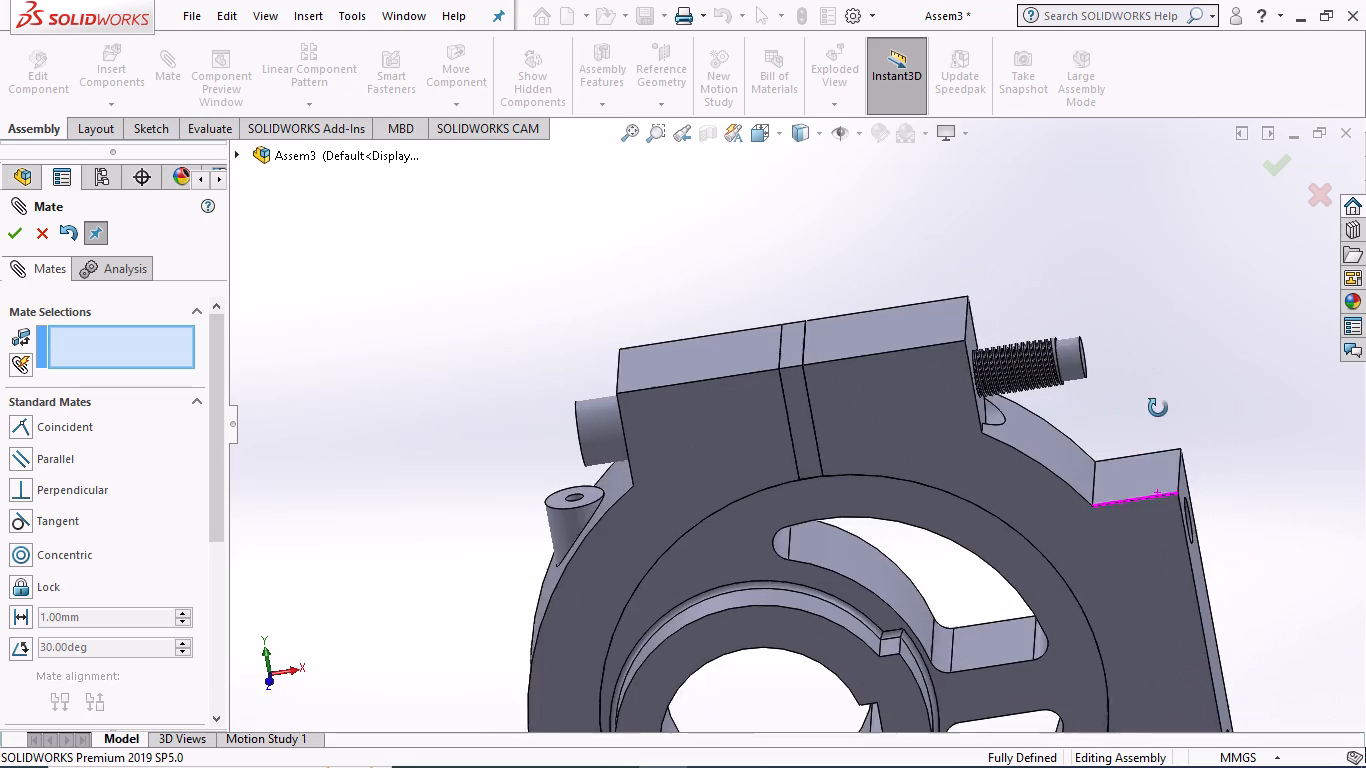
pyautogui.moveTo(1158, 408); pyautogui.dragTo(1159, 408, button='middle')
pyautogui.scroll(3, 933, 514)
pyautogui.scroll(-4, 856, 575)
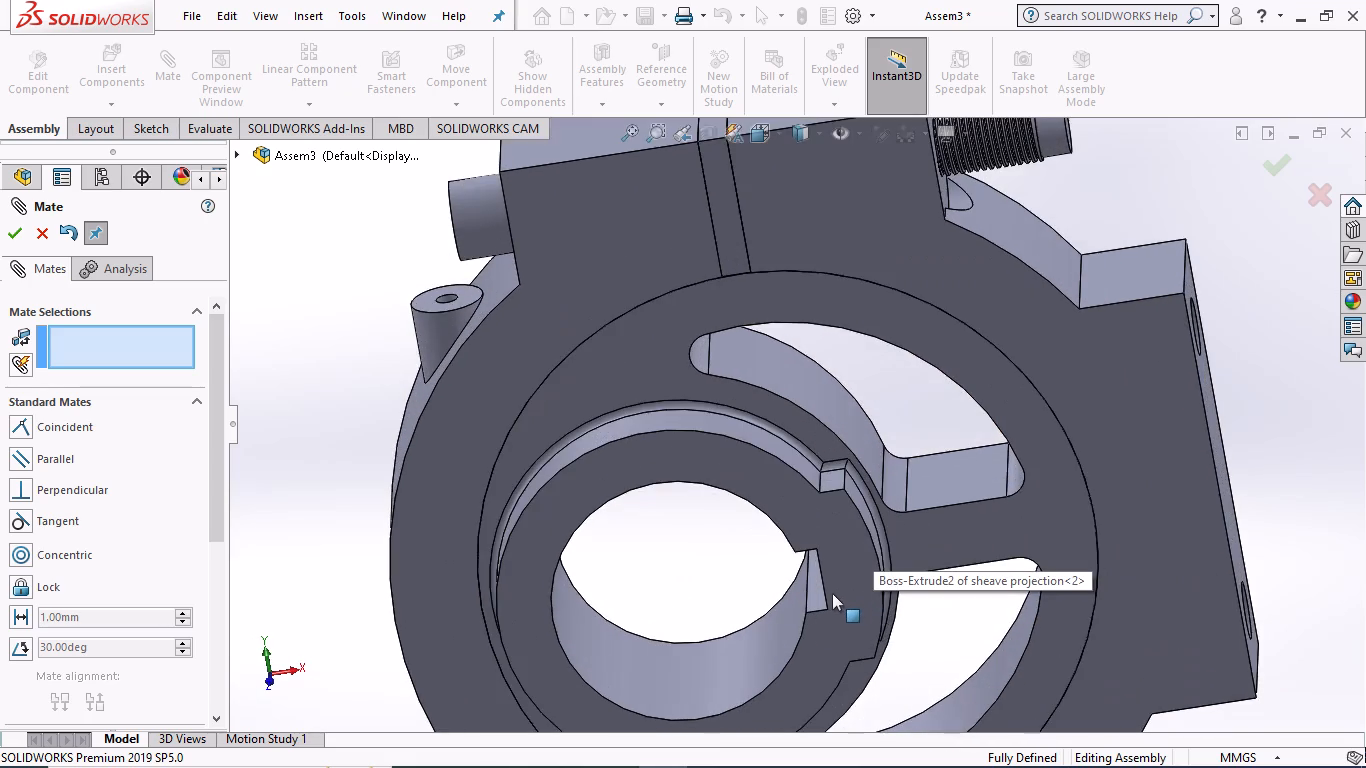
pyautogui.scroll(4, 830, 594)
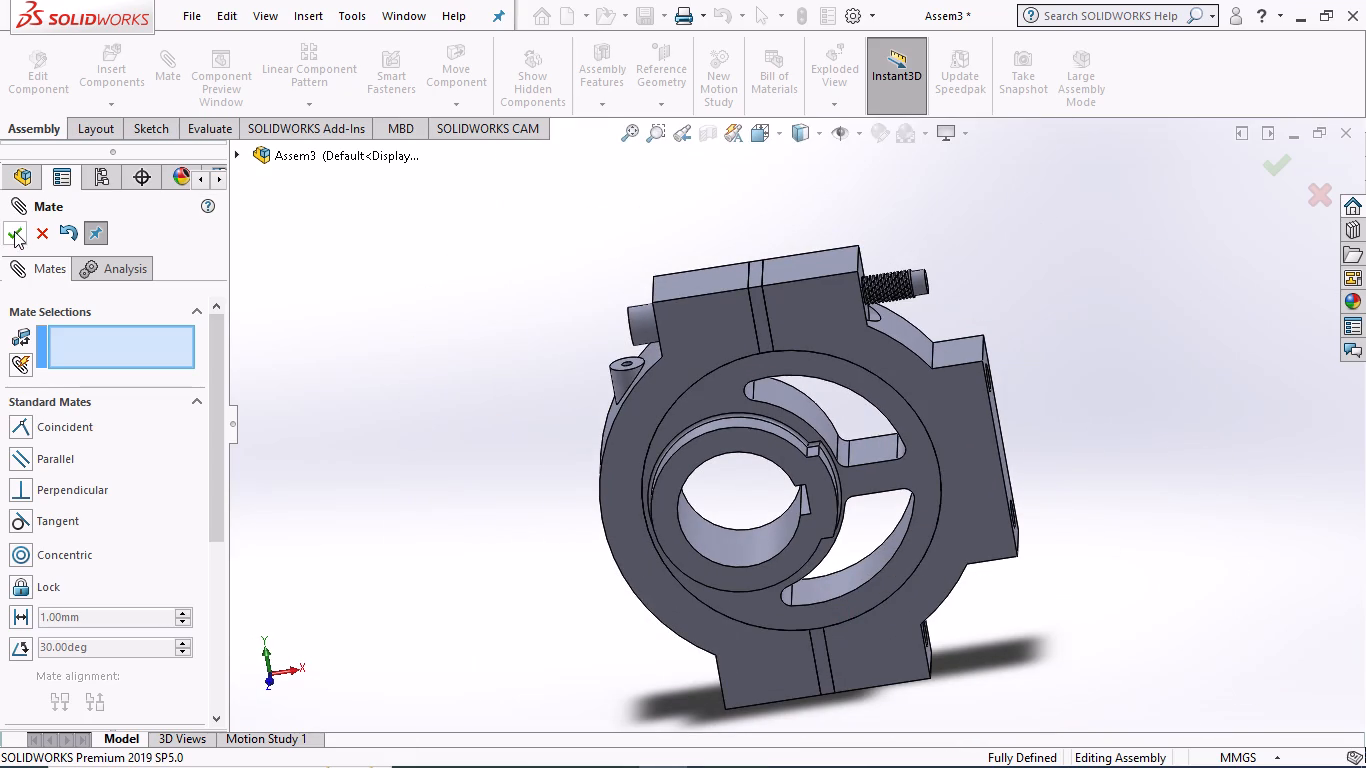
pyautogui.click(14, 231)
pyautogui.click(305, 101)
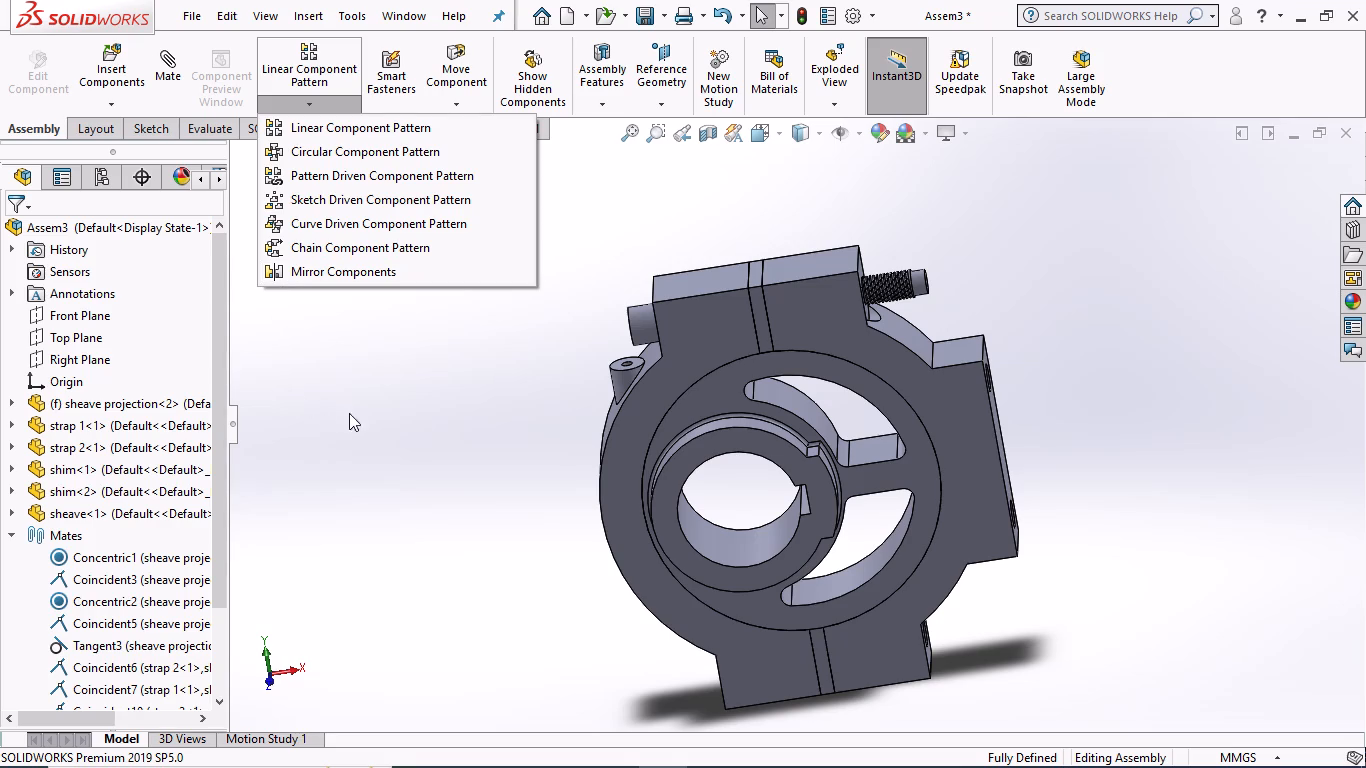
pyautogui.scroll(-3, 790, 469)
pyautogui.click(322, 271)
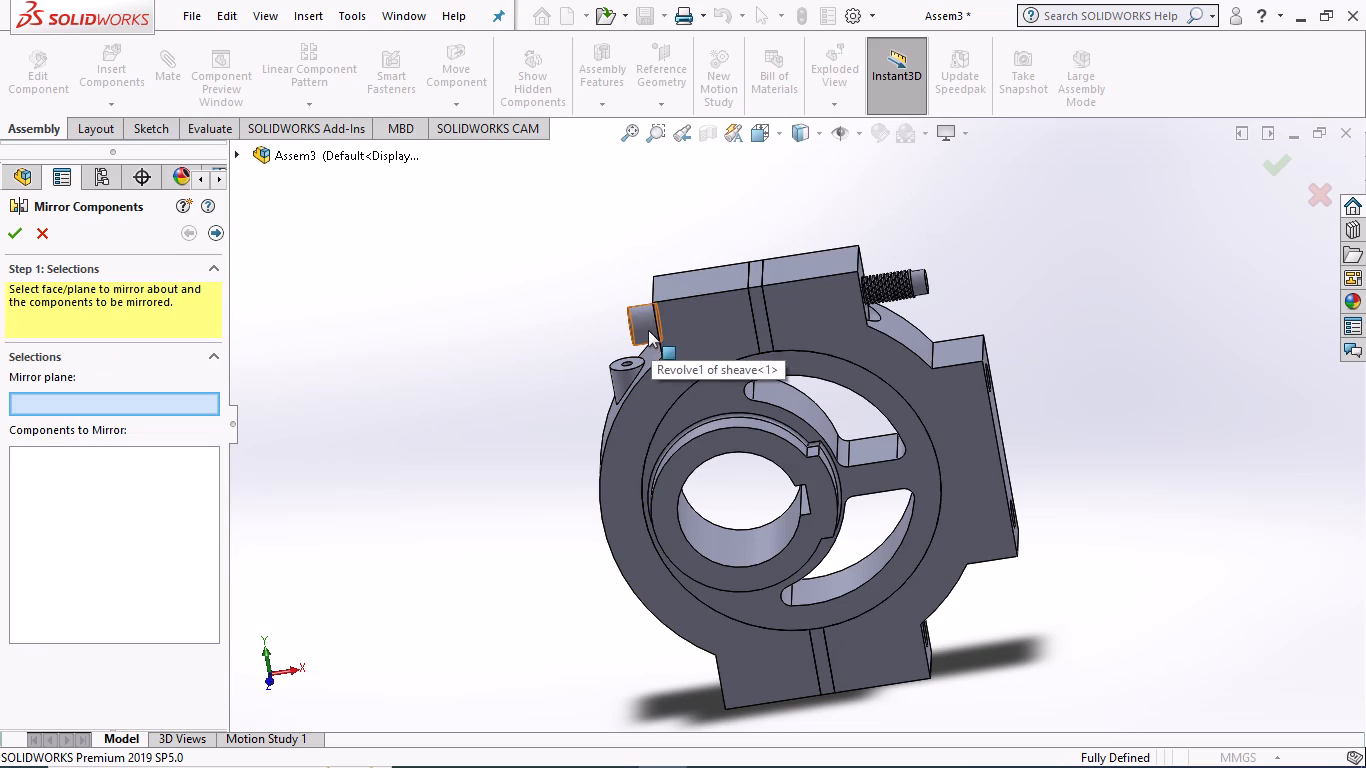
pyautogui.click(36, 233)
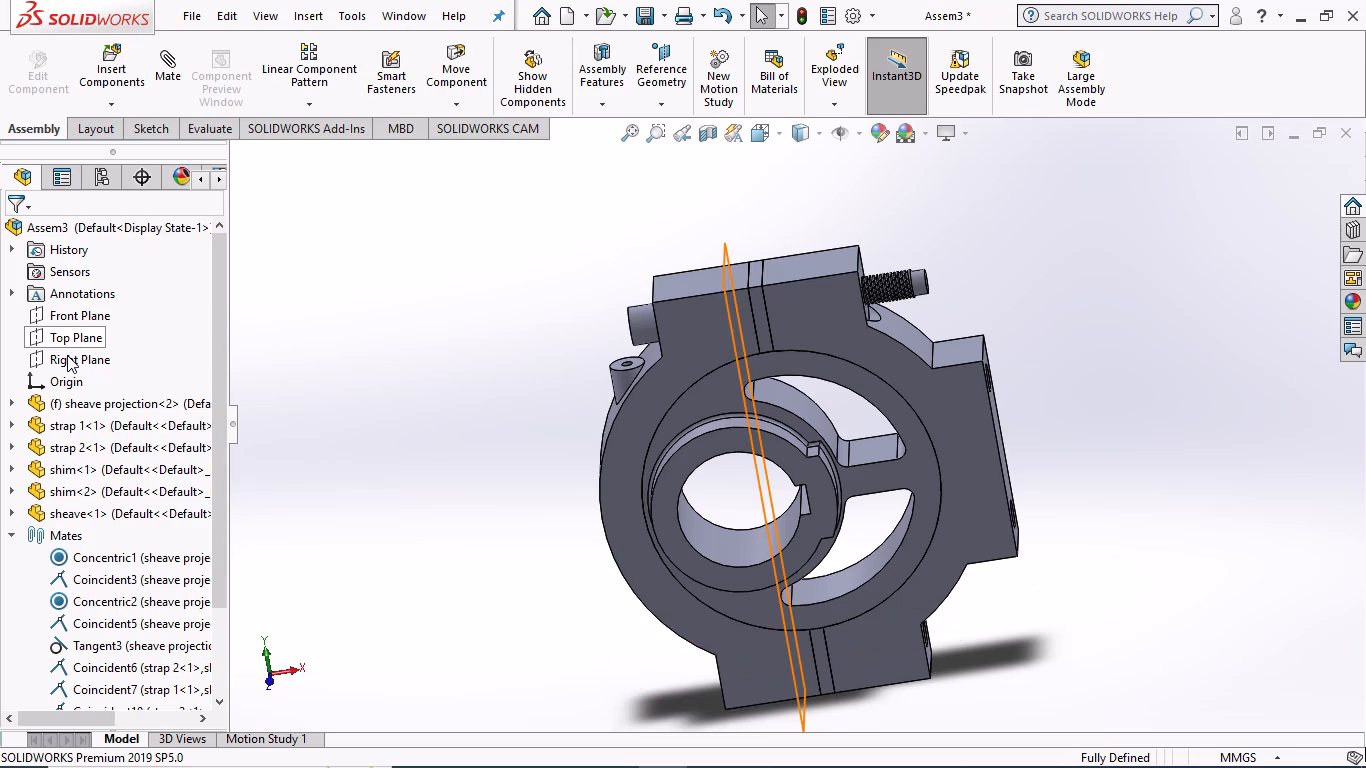
# Check where the assembly's Top Plane lies relative to the straps.
pyautogui.click(68, 337)
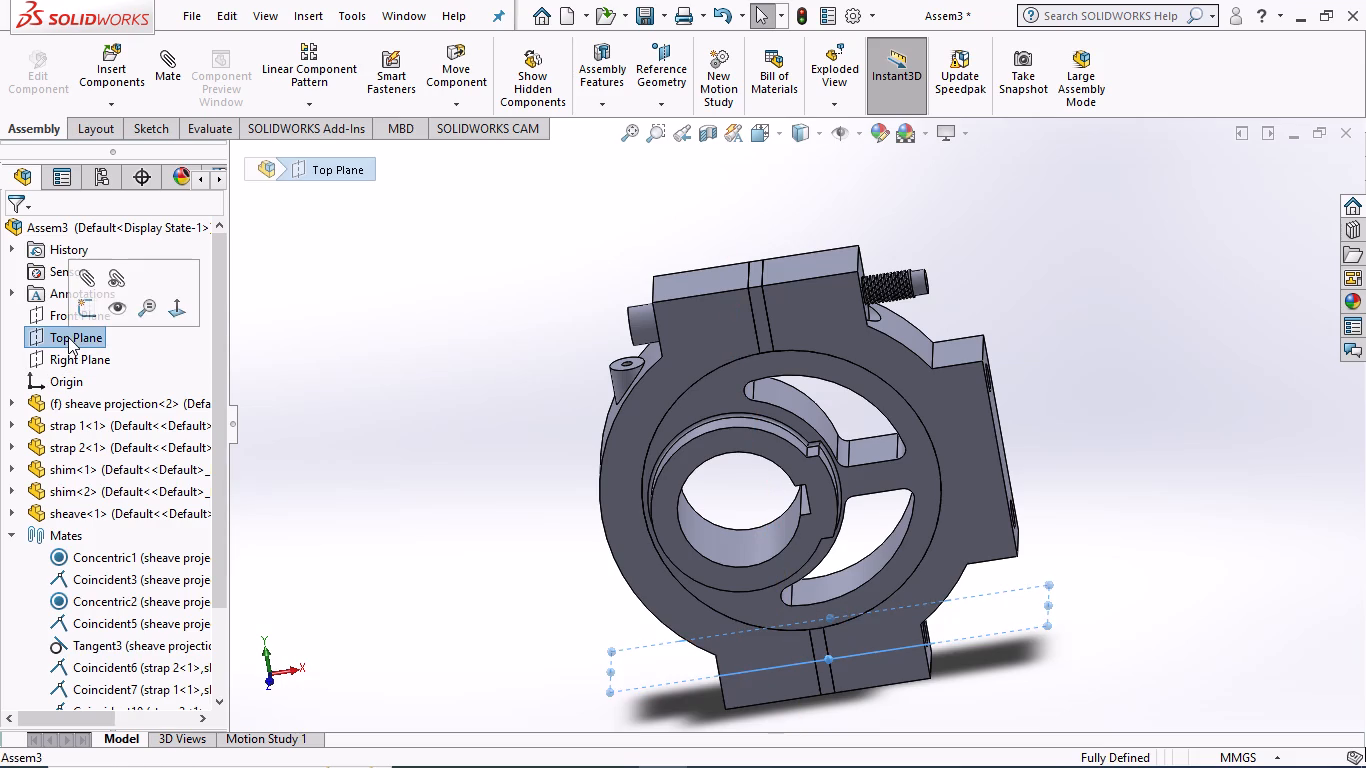
pyautogui.moveTo(330, 488); pyautogui.dragTo(314, 388, button='middle')
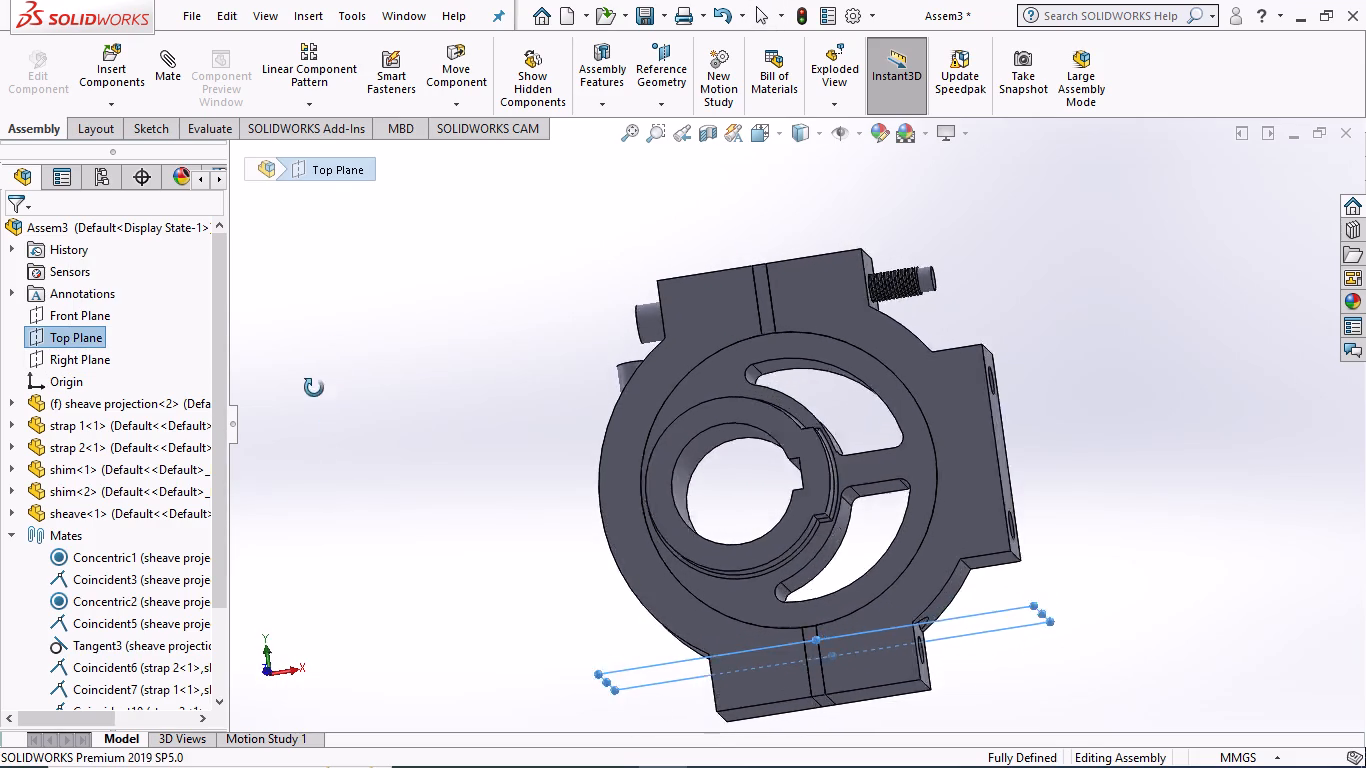
pyautogui.moveTo(314, 388); pyautogui.dragTo(302, 420, button='middle')
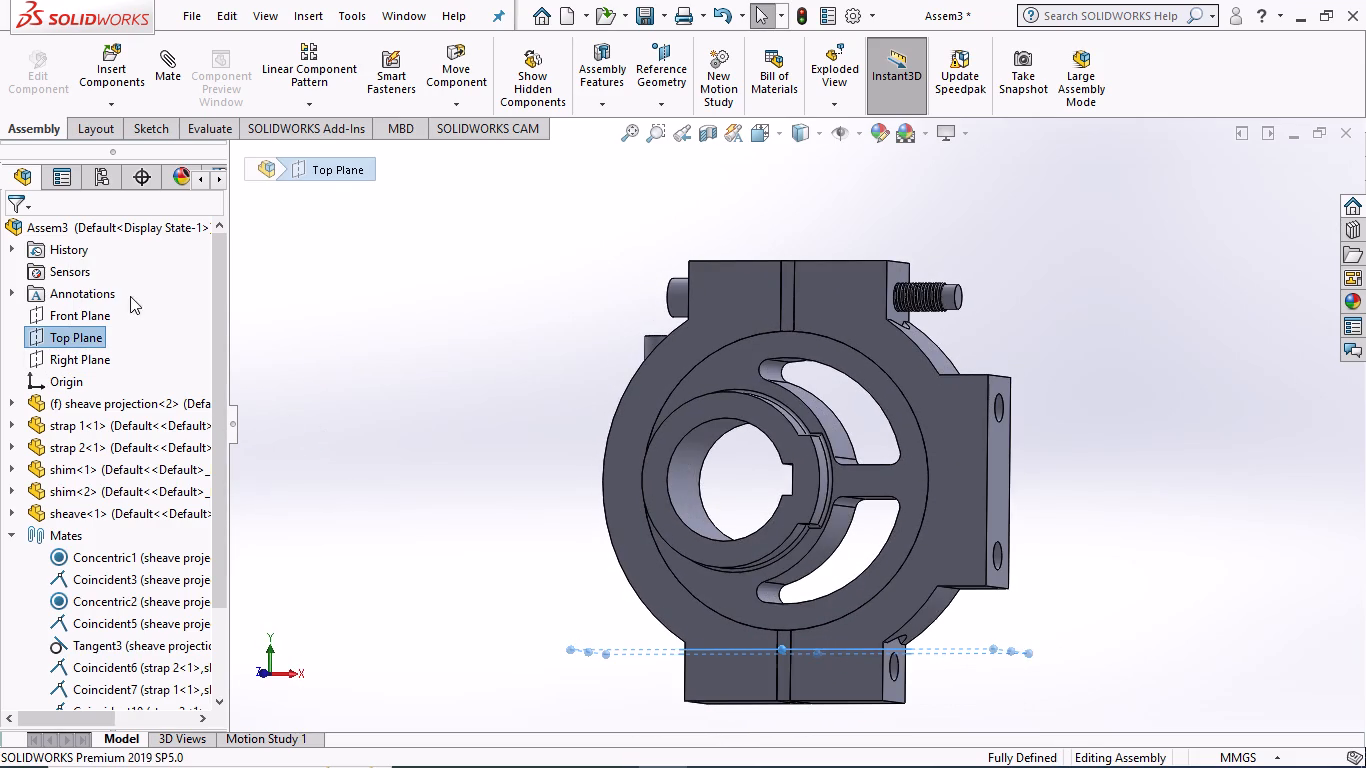
pyautogui.click(349, 320)
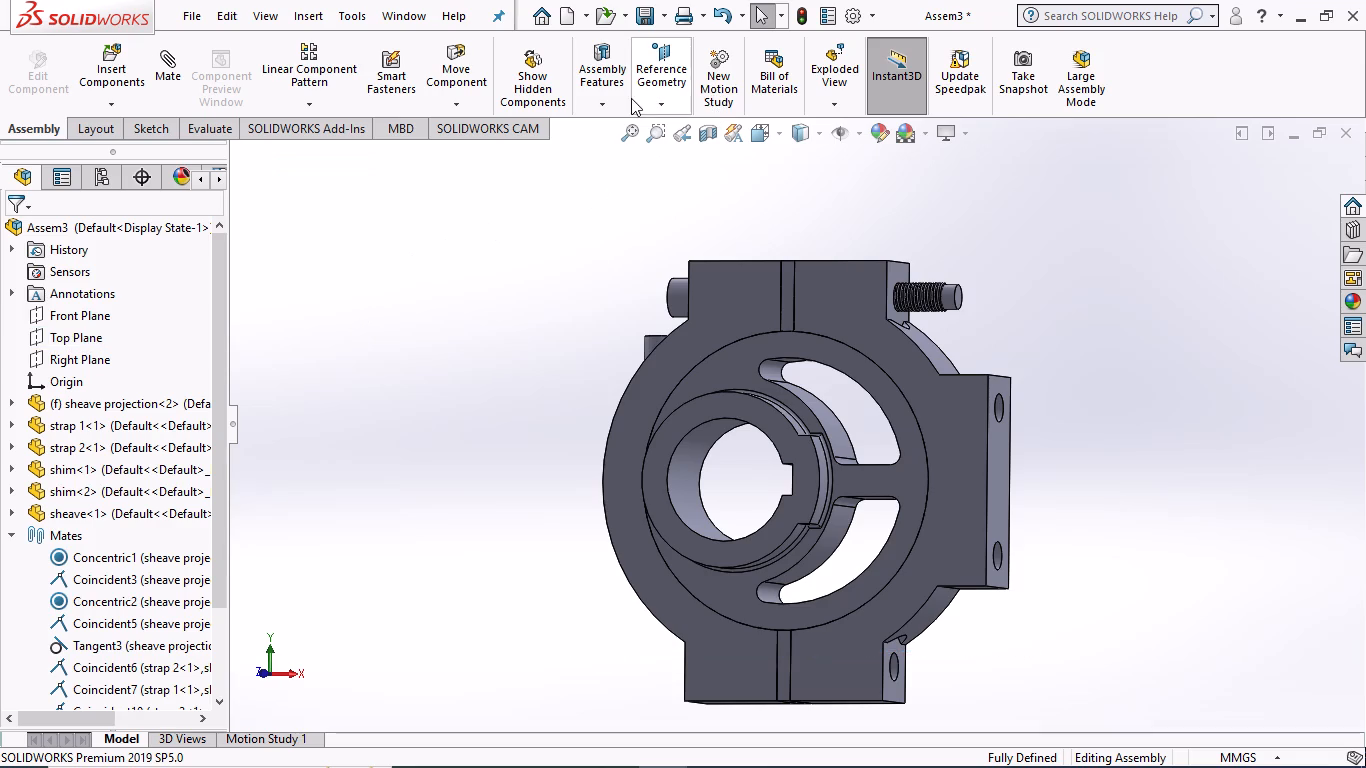
# Create a mid-plane reference plane between the top face of strap 2's upper lug and the bottom face of its lower lug.
pyautogui.click(673, 107)
pyautogui.click(679, 126)
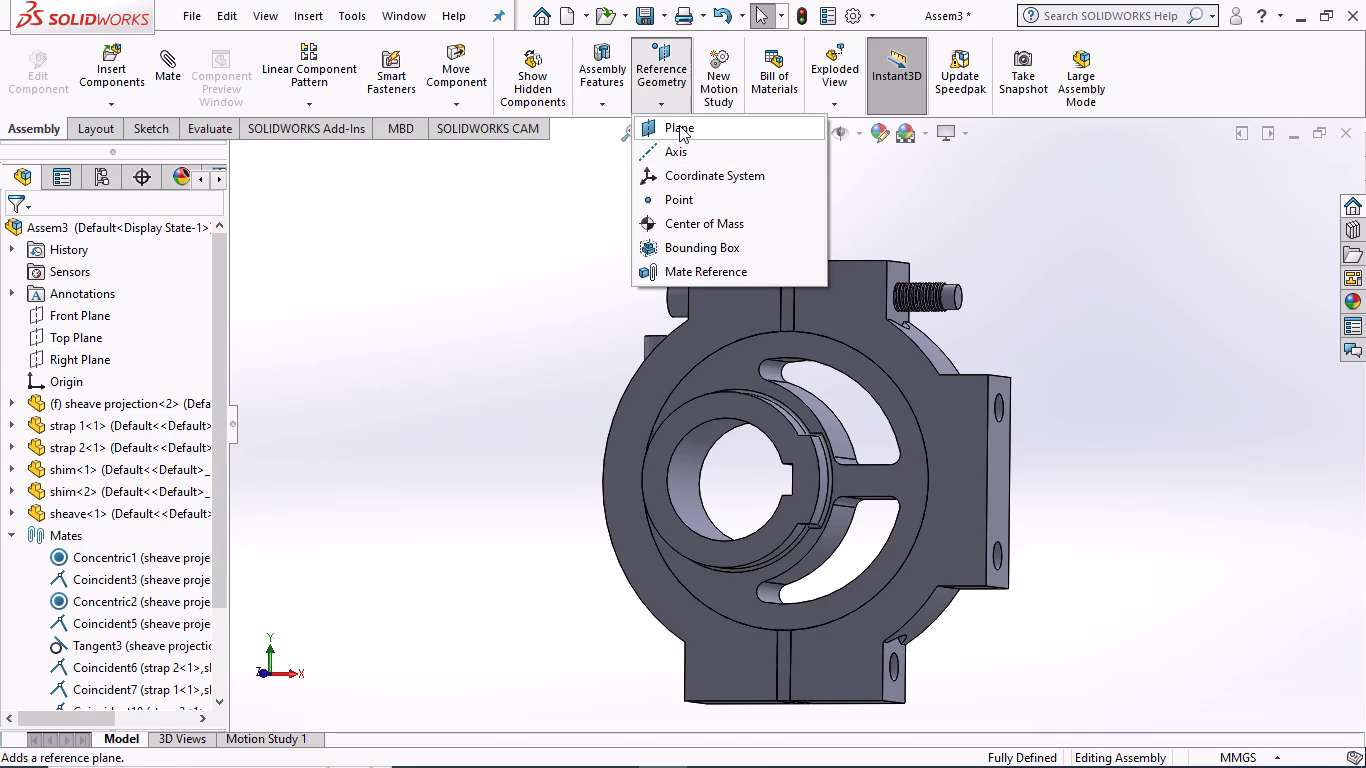
pyautogui.moveTo(466, 277); pyautogui.dragTo(466, 451, button='middle')
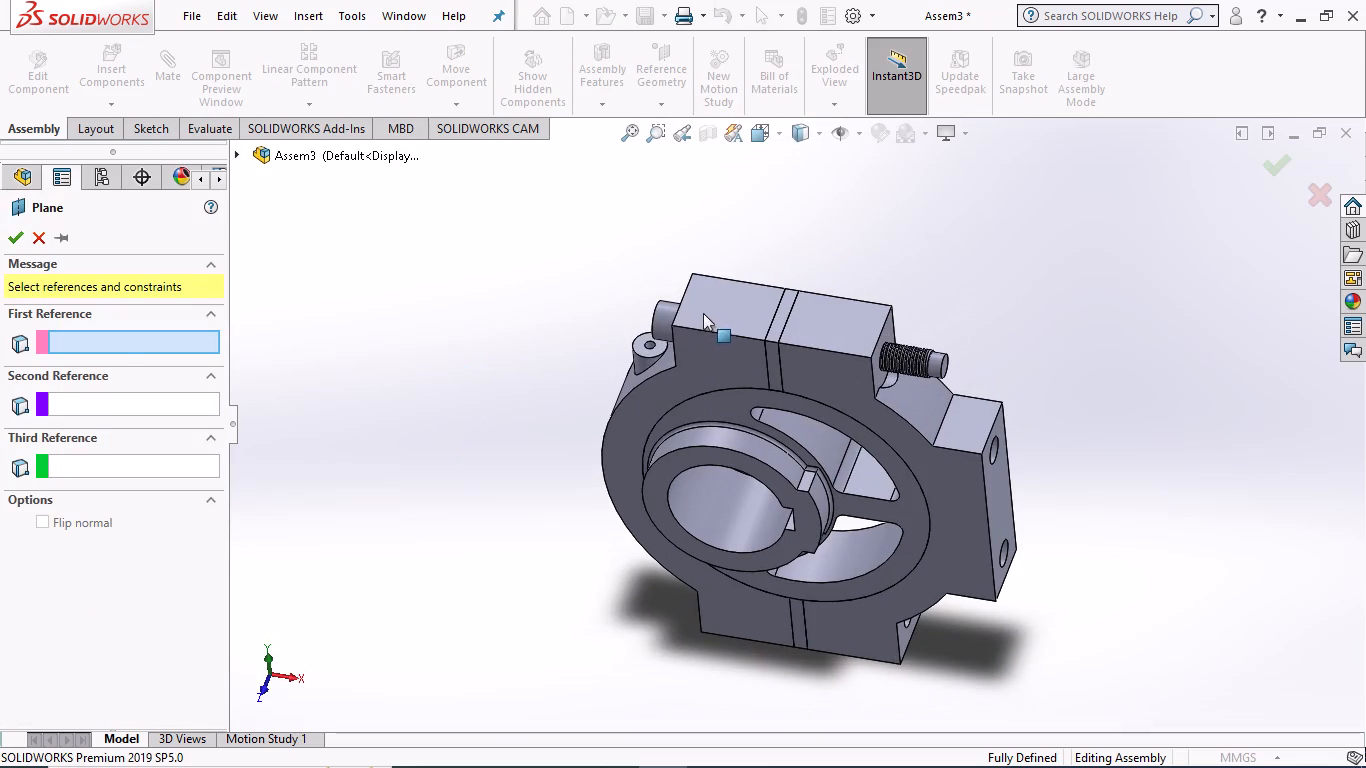
pyautogui.click(711, 308)
pyautogui.moveTo(405, 462); pyautogui.dragTo(429, 248, button='middle')
pyautogui.scroll(1, 429, 248)
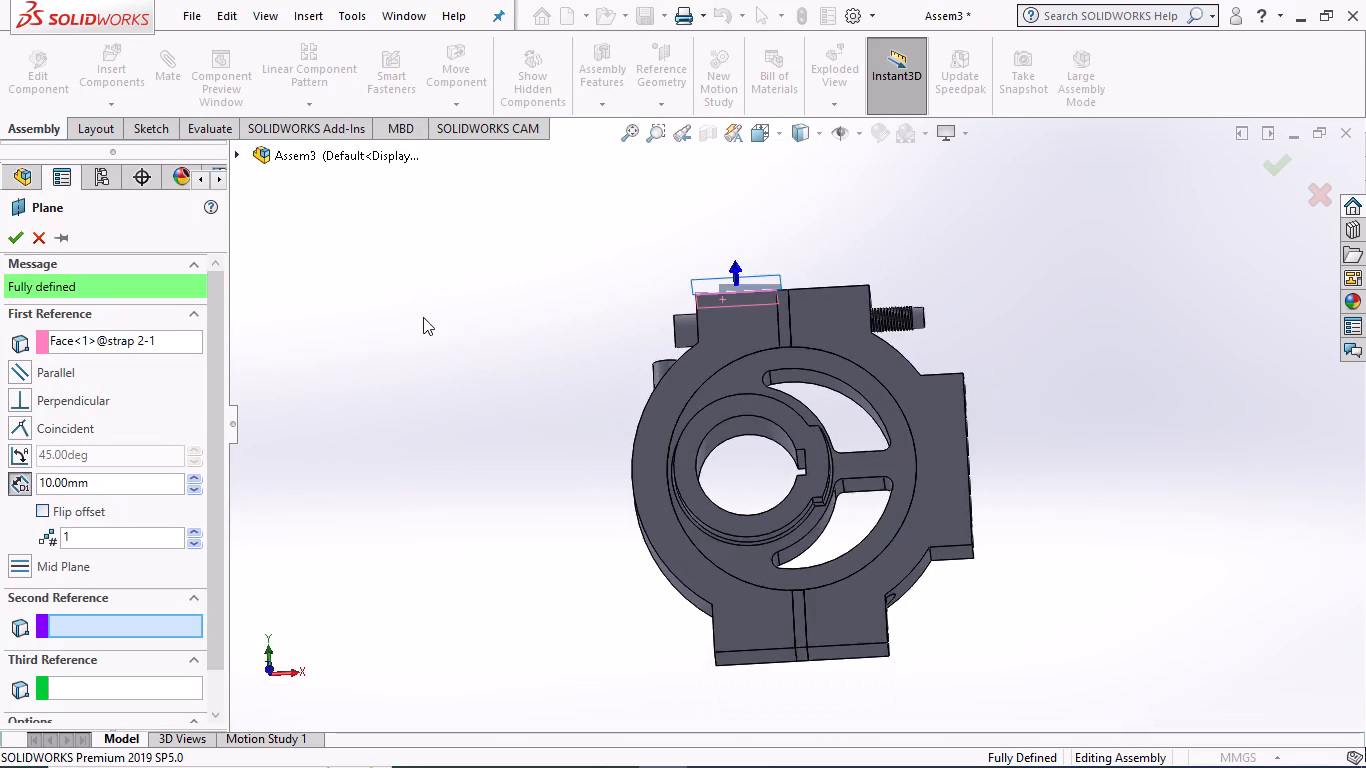
pyautogui.moveTo(413, 490); pyautogui.dragTo(414, 350, button='middle')
pyautogui.click(761, 599)
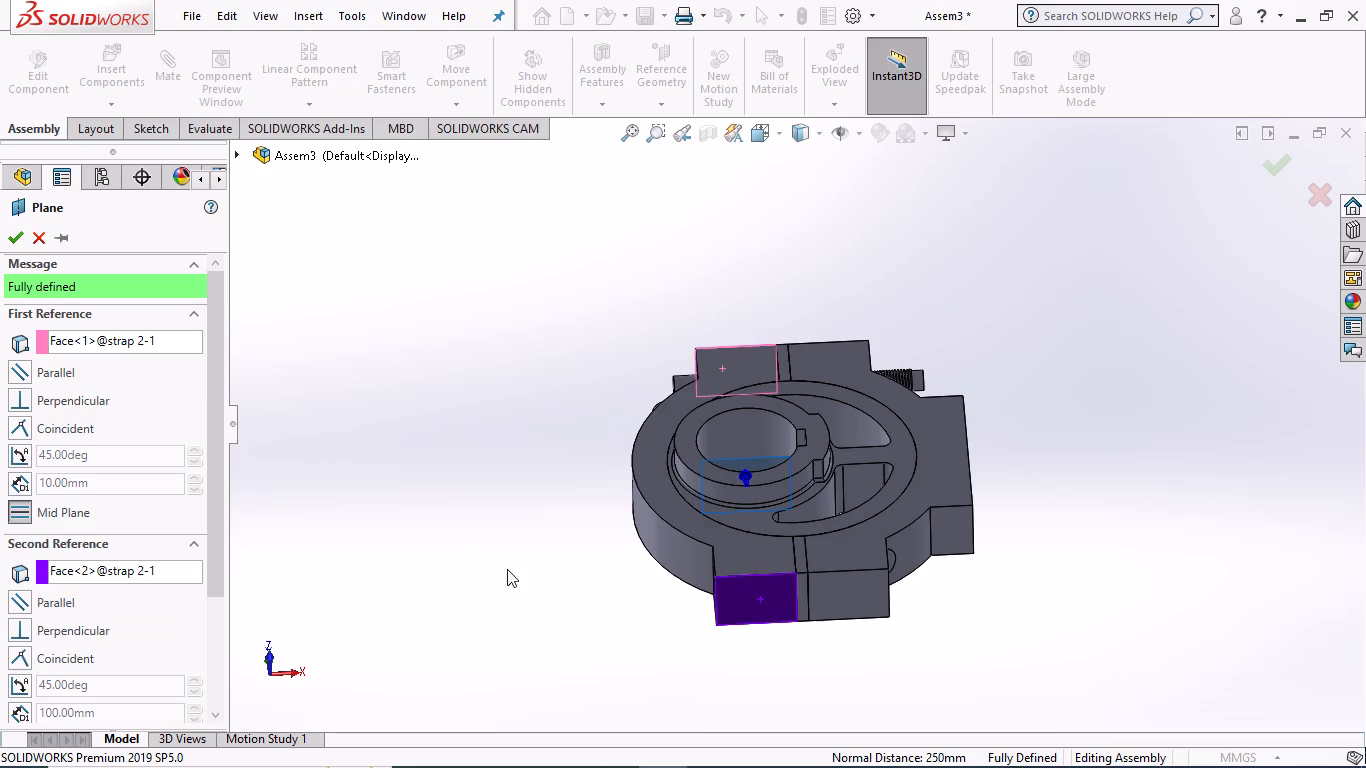
pyautogui.moveTo(473, 471); pyautogui.dragTo(467, 608, button='middle')
pyautogui.click(7, 236)
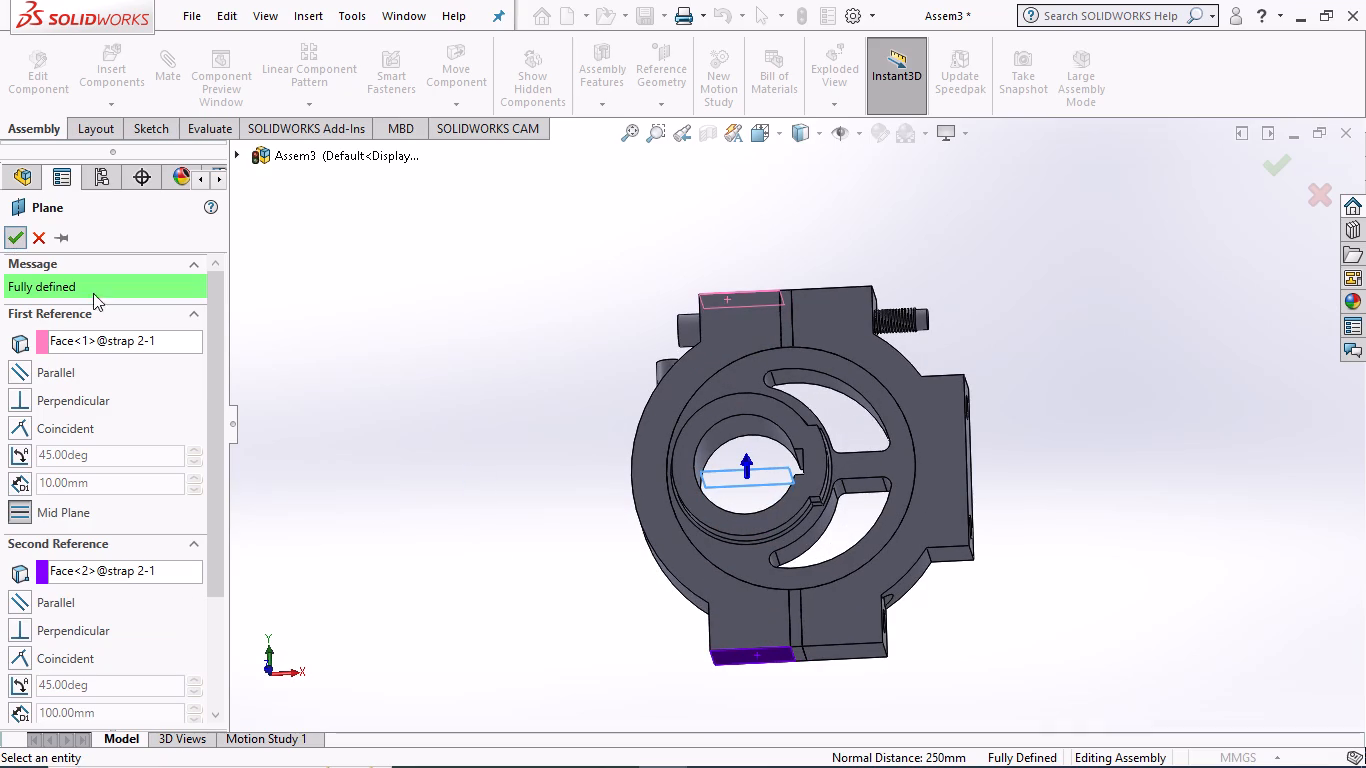
# Mirror the sheave component about the new mid plane between strap 2's lugs.
pyautogui.moveTo(437, 444); pyautogui.dragTo(445, 541, button='middle')
pyautogui.click(328, 101)
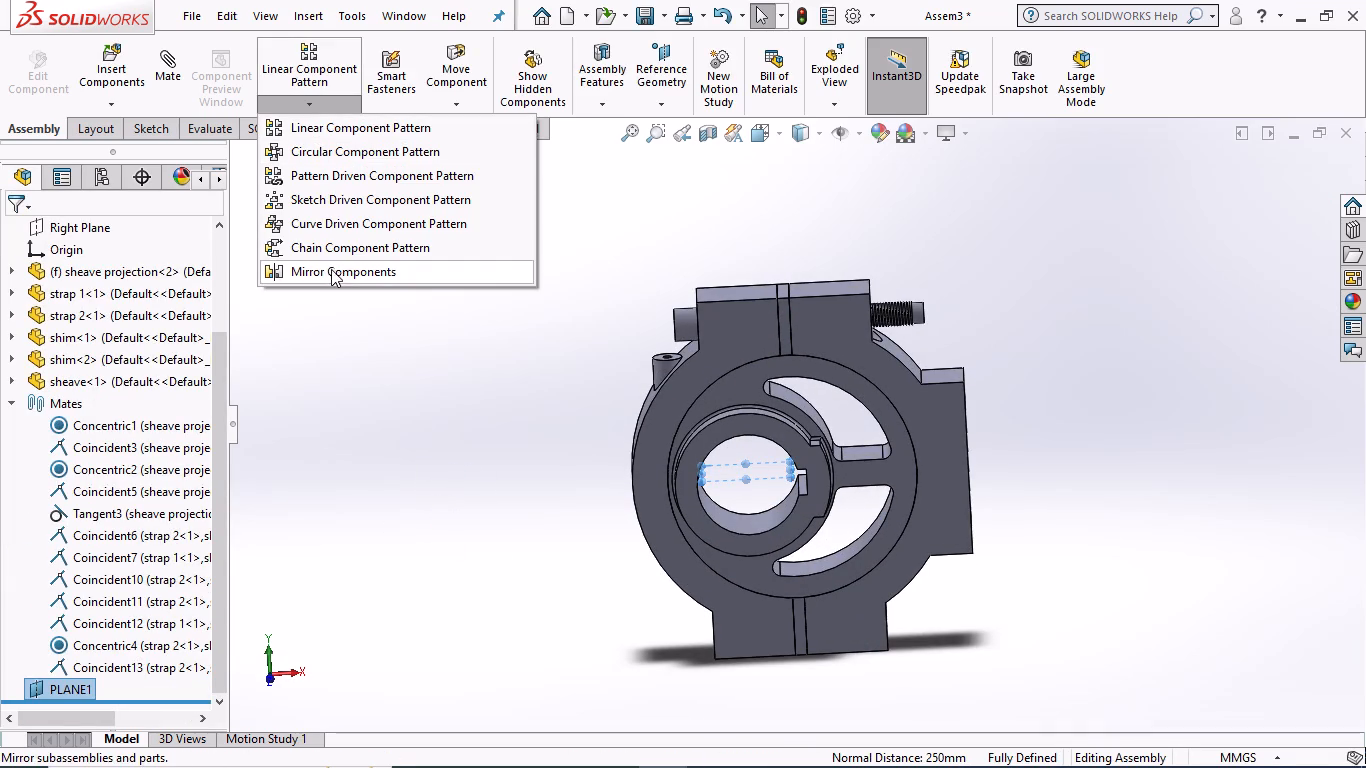
pyautogui.click(332, 269)
pyautogui.click(682, 320)
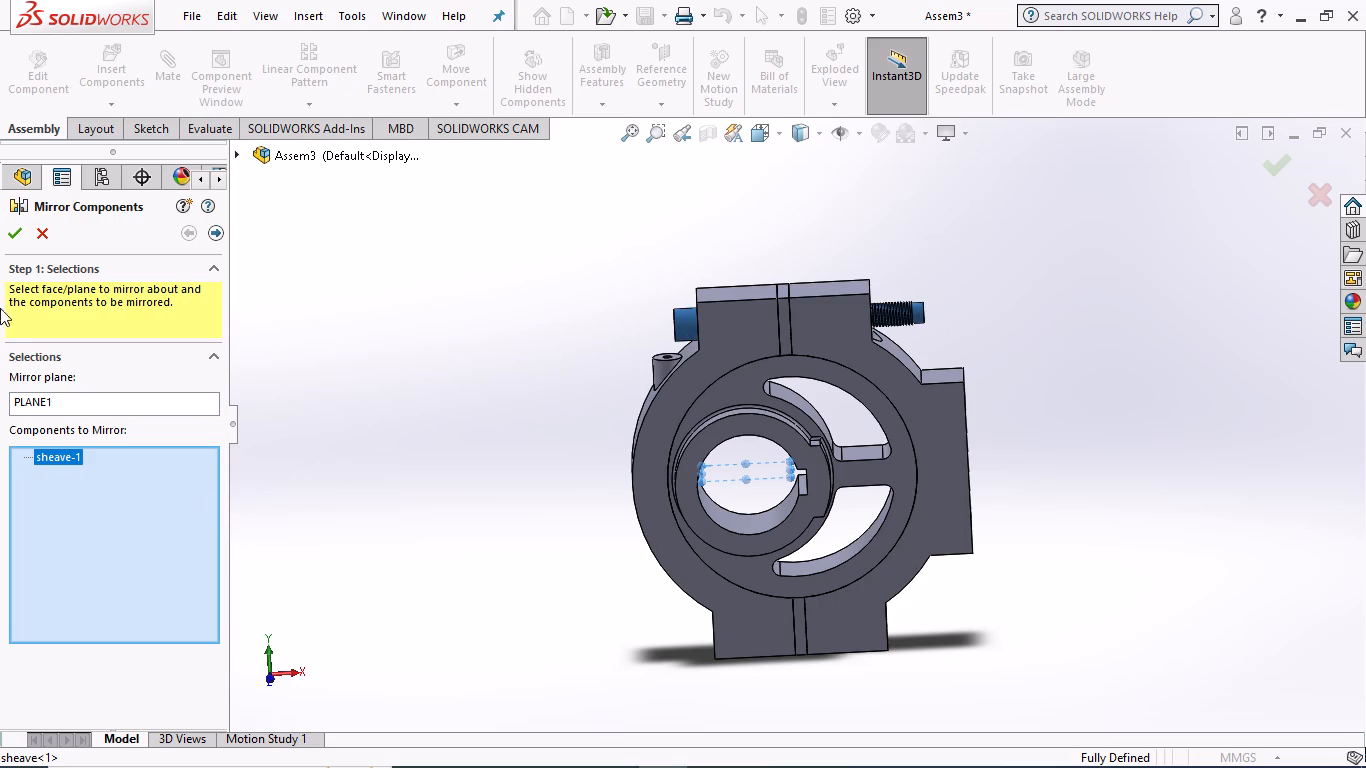
pyautogui.click(14, 235)
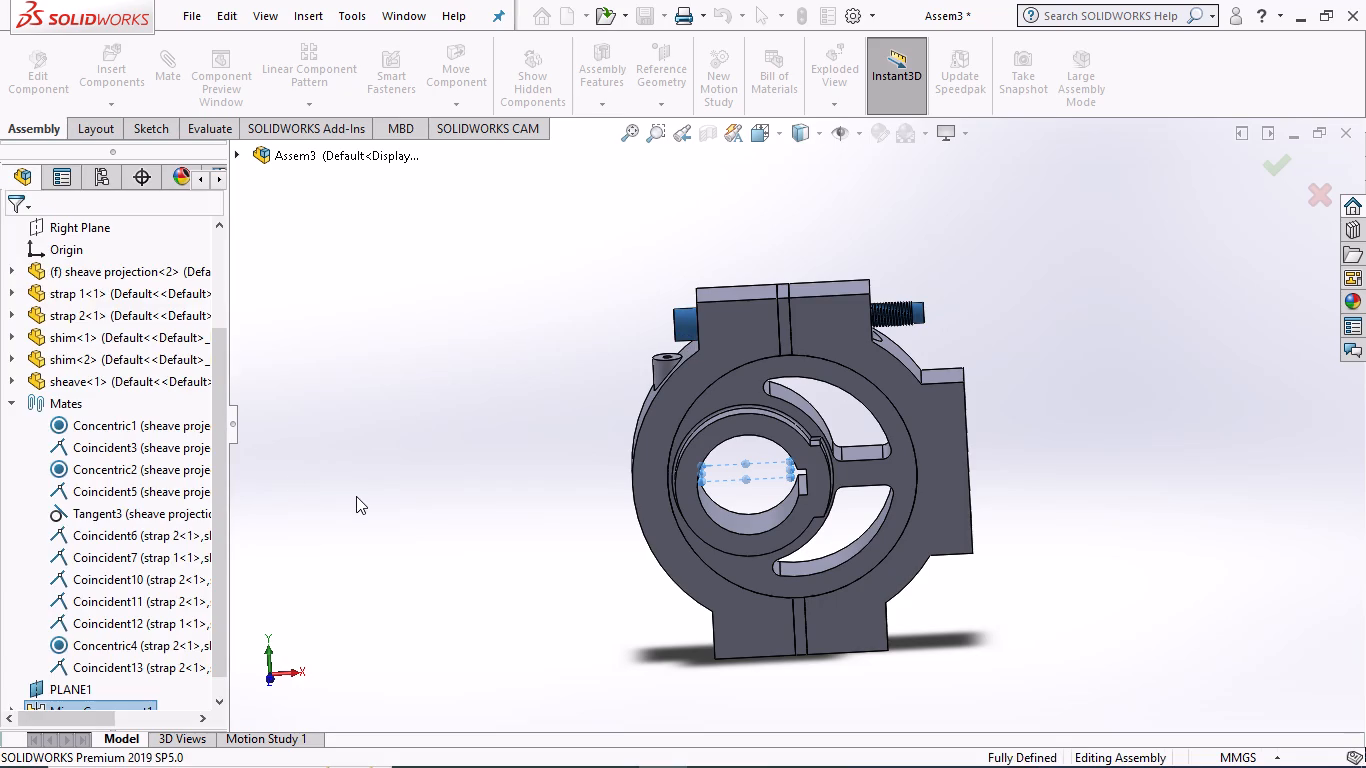
# Examine both sheaves in the upper and lower lugs from the head side and the threaded side.
pyautogui.moveTo(355, 497); pyautogui.dragTo(400, 455, button='middle')
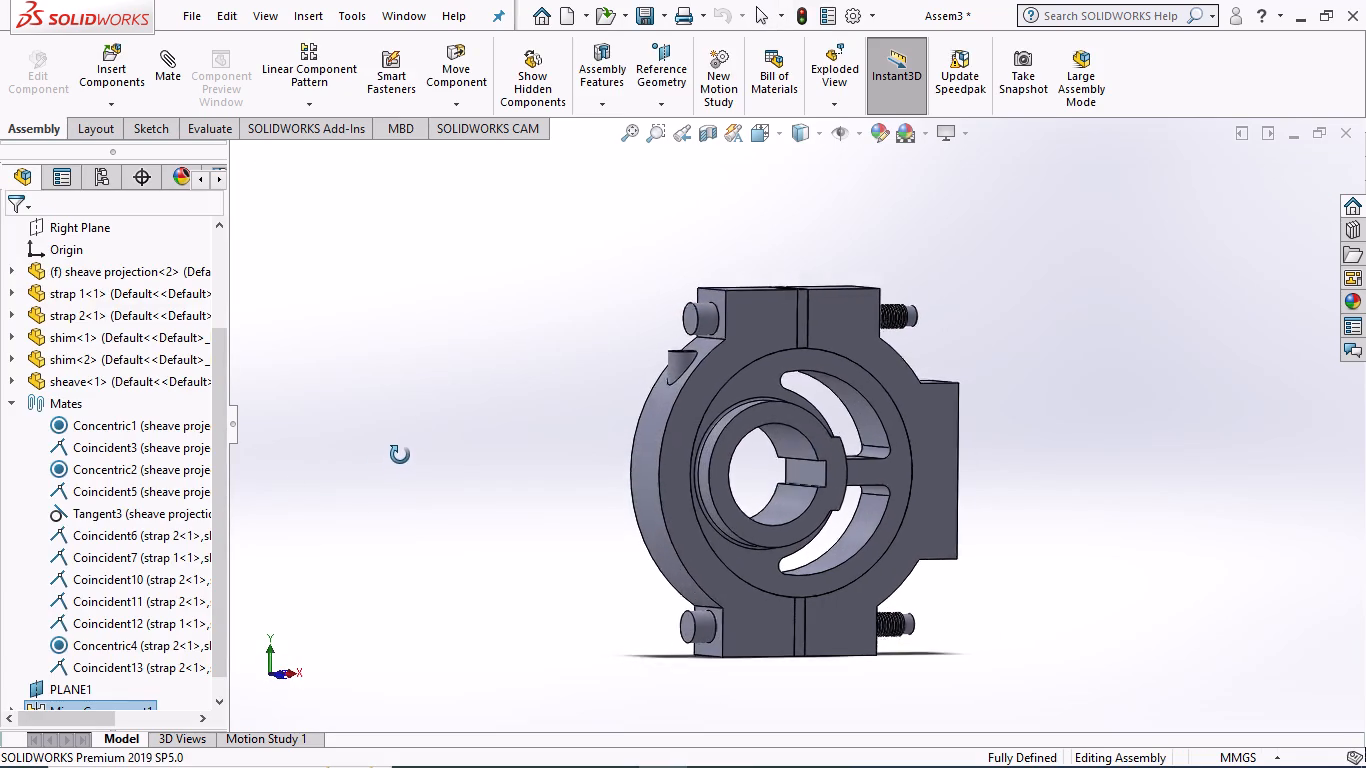
pyautogui.moveTo(400, 455); pyautogui.dragTo(358, 440, button='middle')
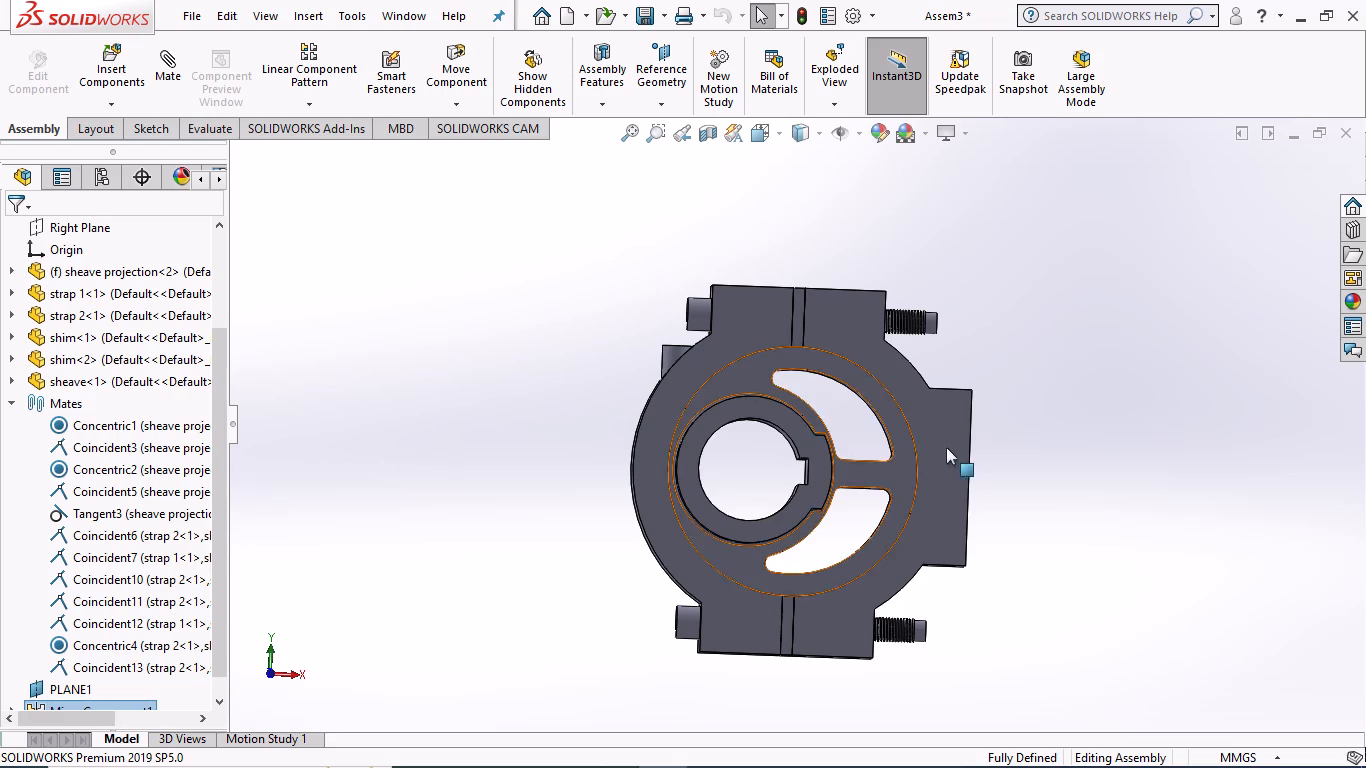
pyautogui.moveTo(1110, 430); pyautogui.dragTo(918, 471, button='middle')
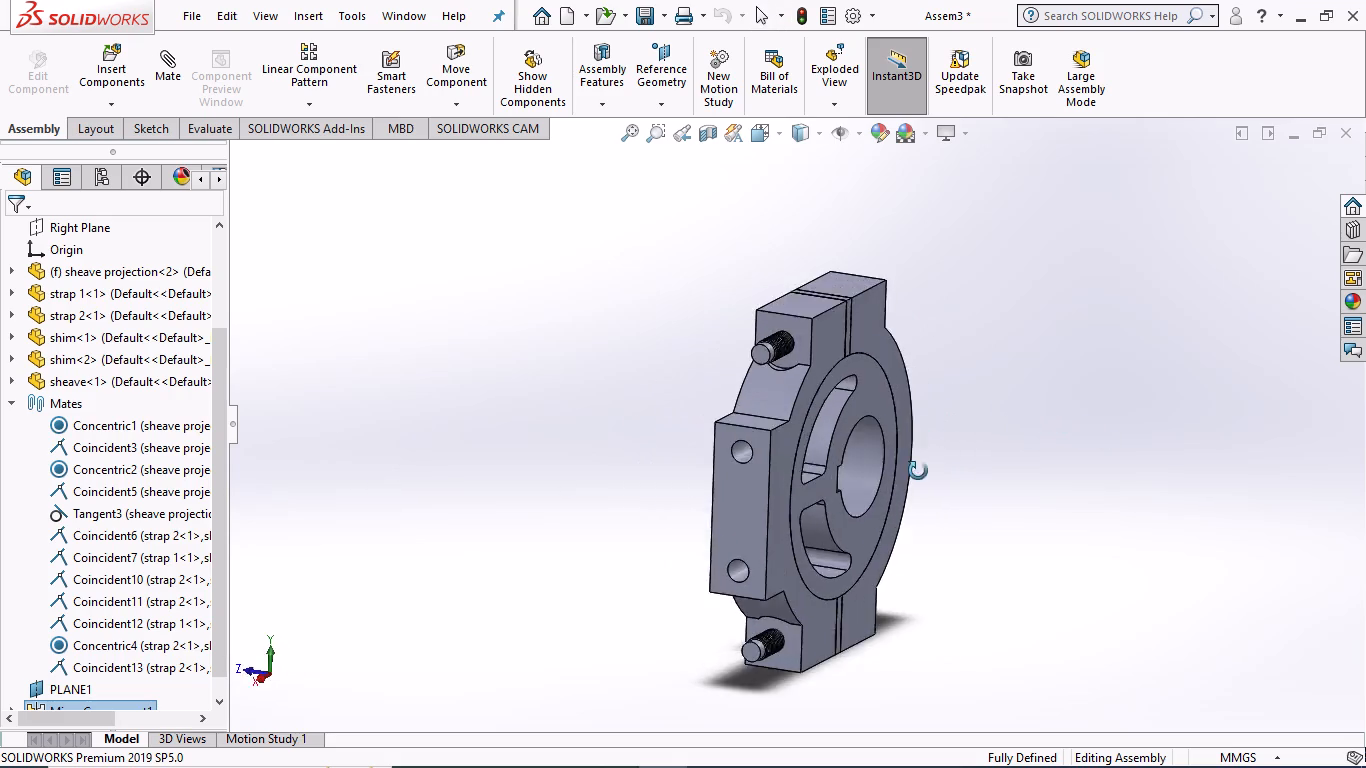
pyautogui.moveTo(918, 471); pyautogui.dragTo(948, 489, button='middle')
pyautogui.moveTo(1023, 466); pyautogui.dragTo(1014, 415, button='middle')
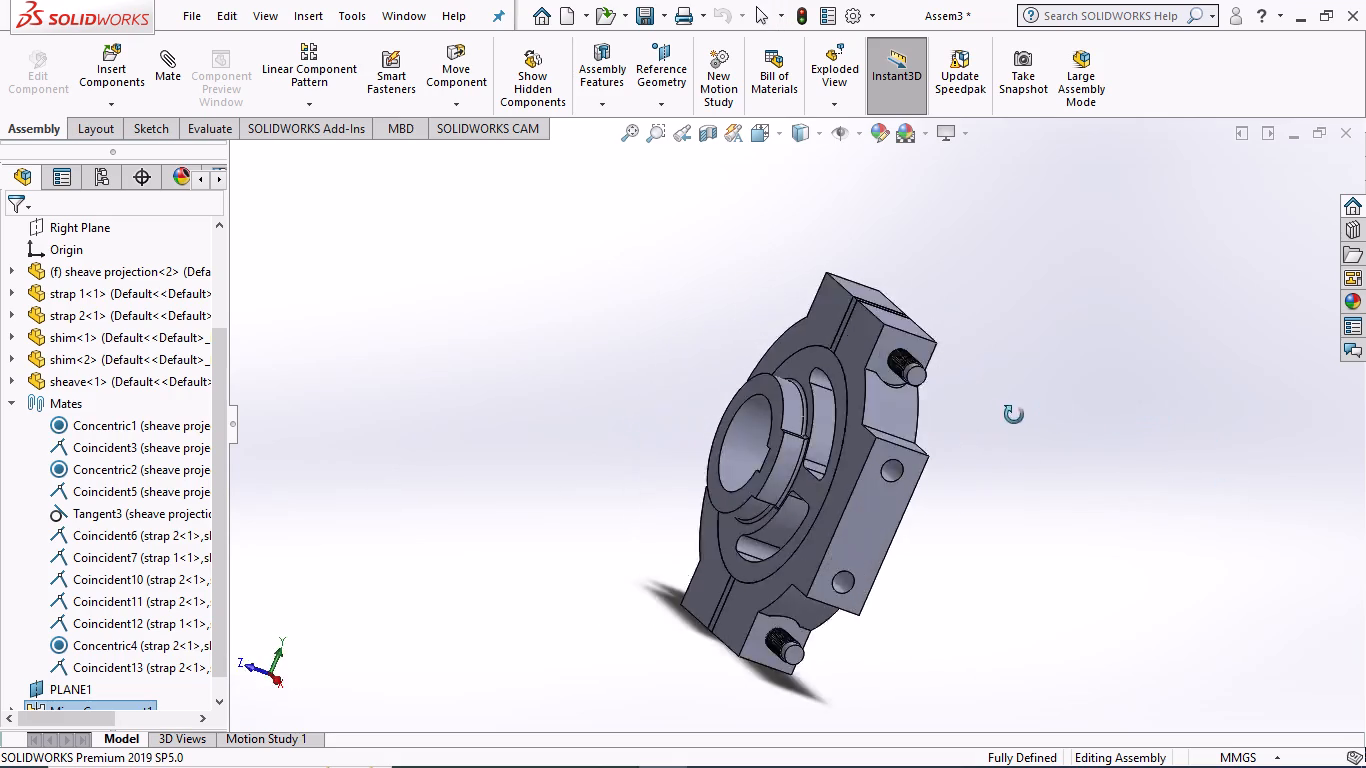
pyautogui.moveTo(1014, 415); pyautogui.dragTo(1144, 594, button='middle')
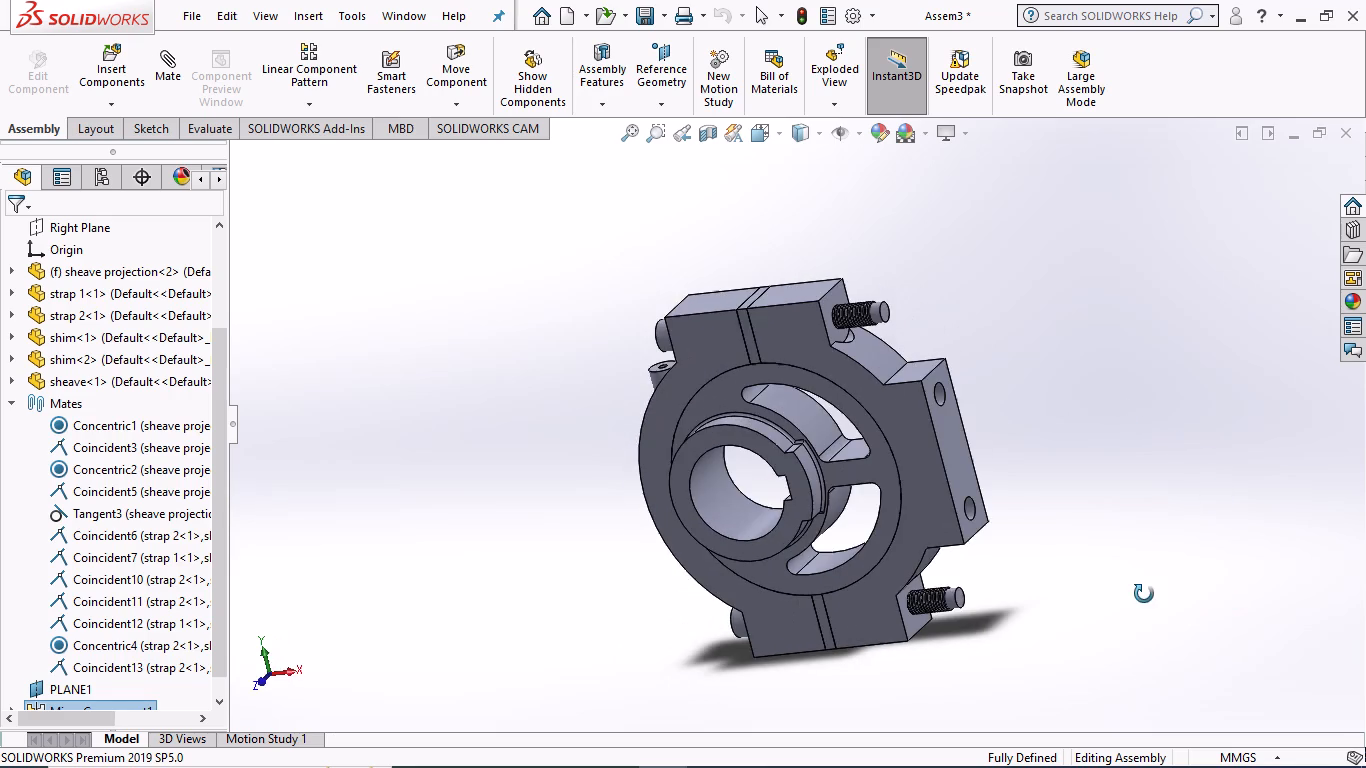
pyautogui.moveTo(1144, 594); pyautogui.dragTo(1099, 545, button='middle')
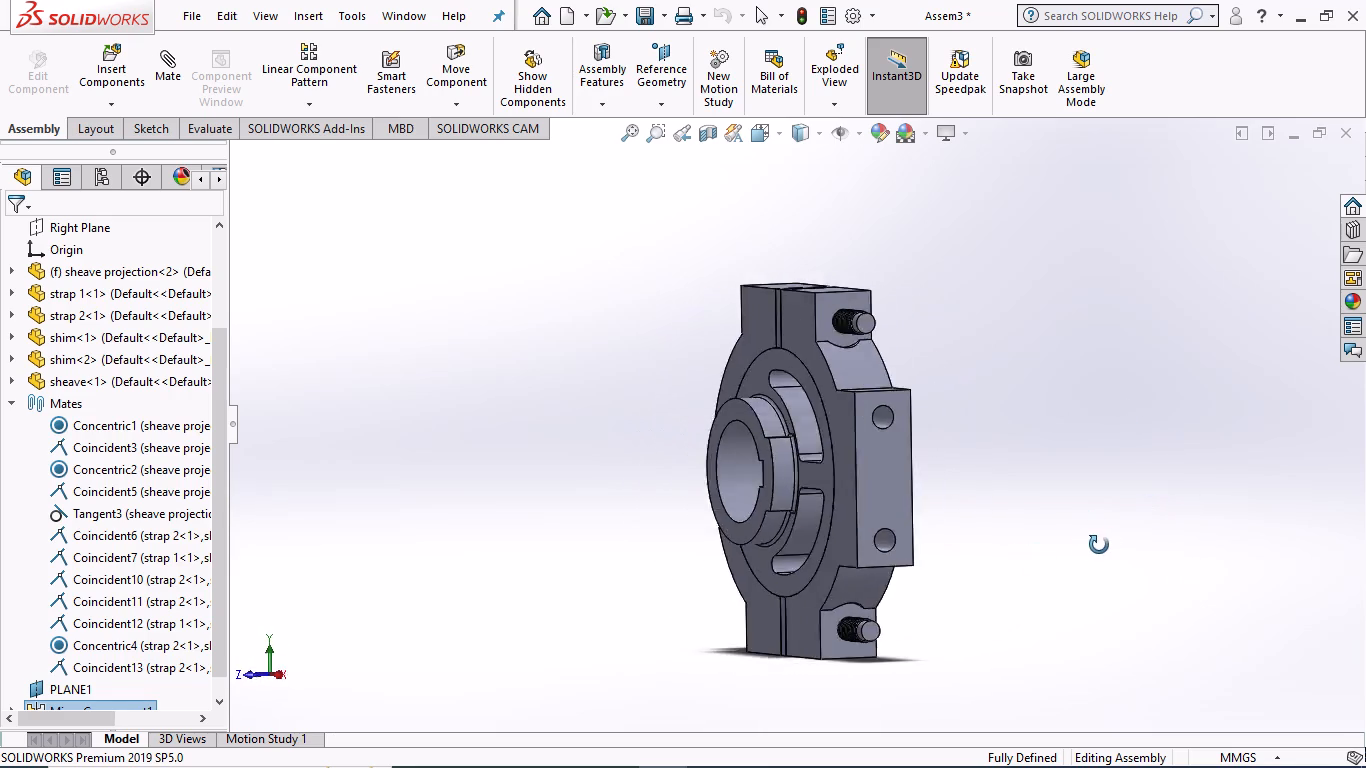
pyautogui.moveTo(1099, 545); pyautogui.dragTo(1135, 535, button='middle')
pyautogui.click(395, 516)
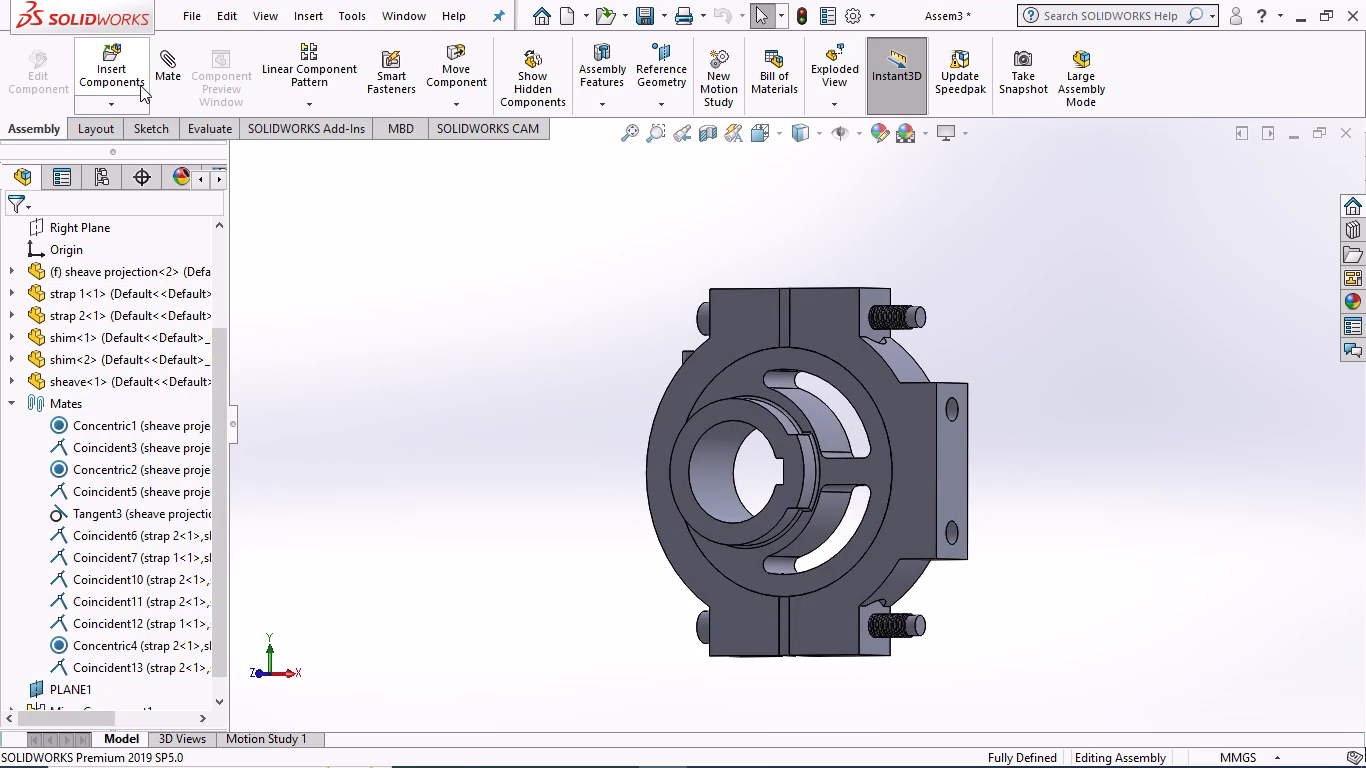
# Insert the nut part, rotate it 90 degrees about Z and about Y, and place it beside the upper sheave's threaded end.
pyautogui.click(129, 85)
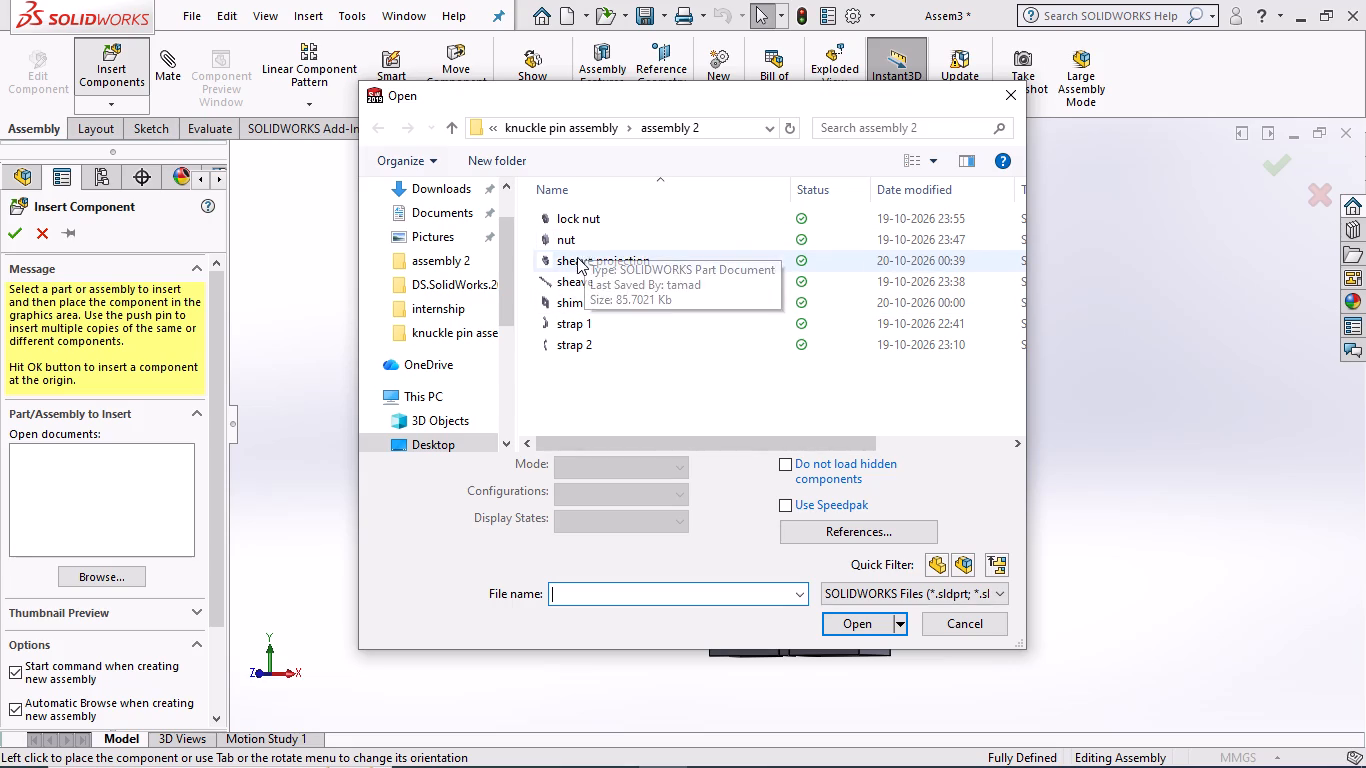
pyautogui.click(575, 233)
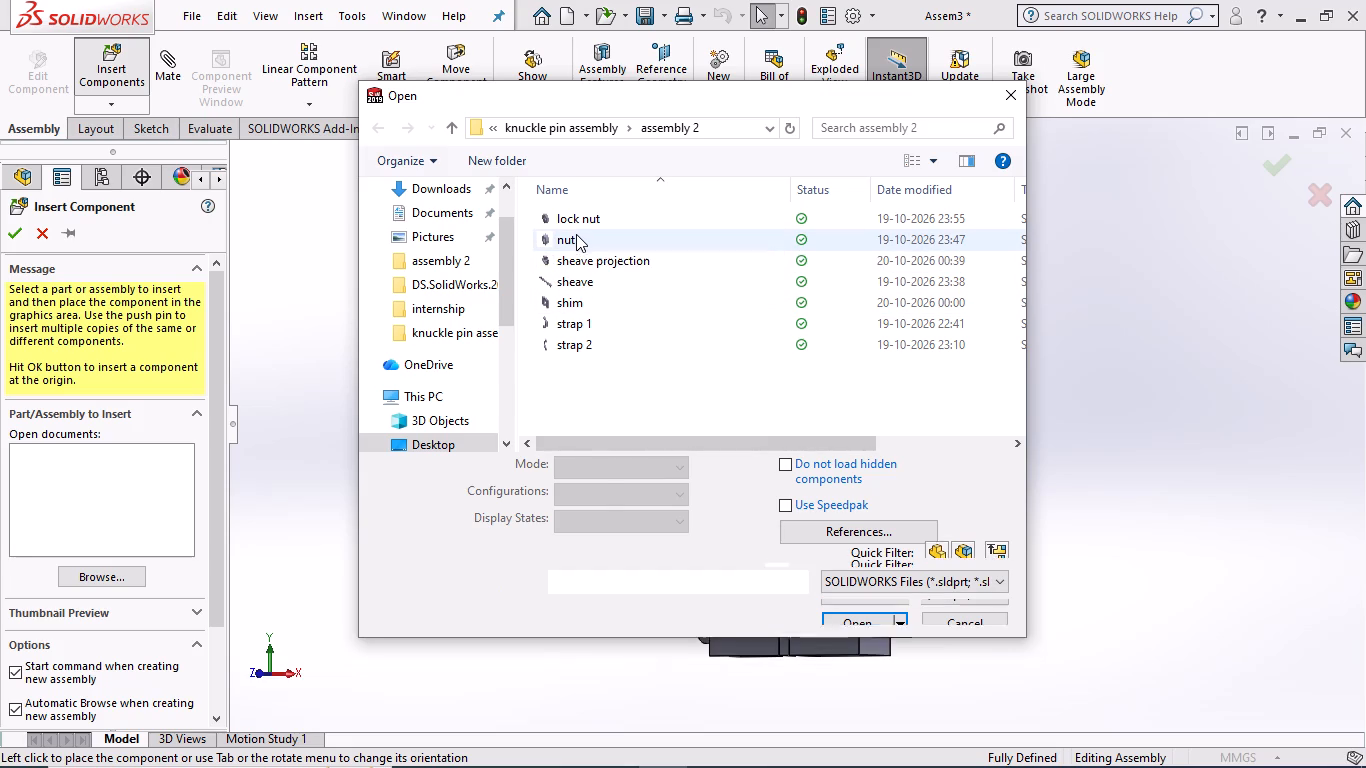
pyautogui.click(867, 591)
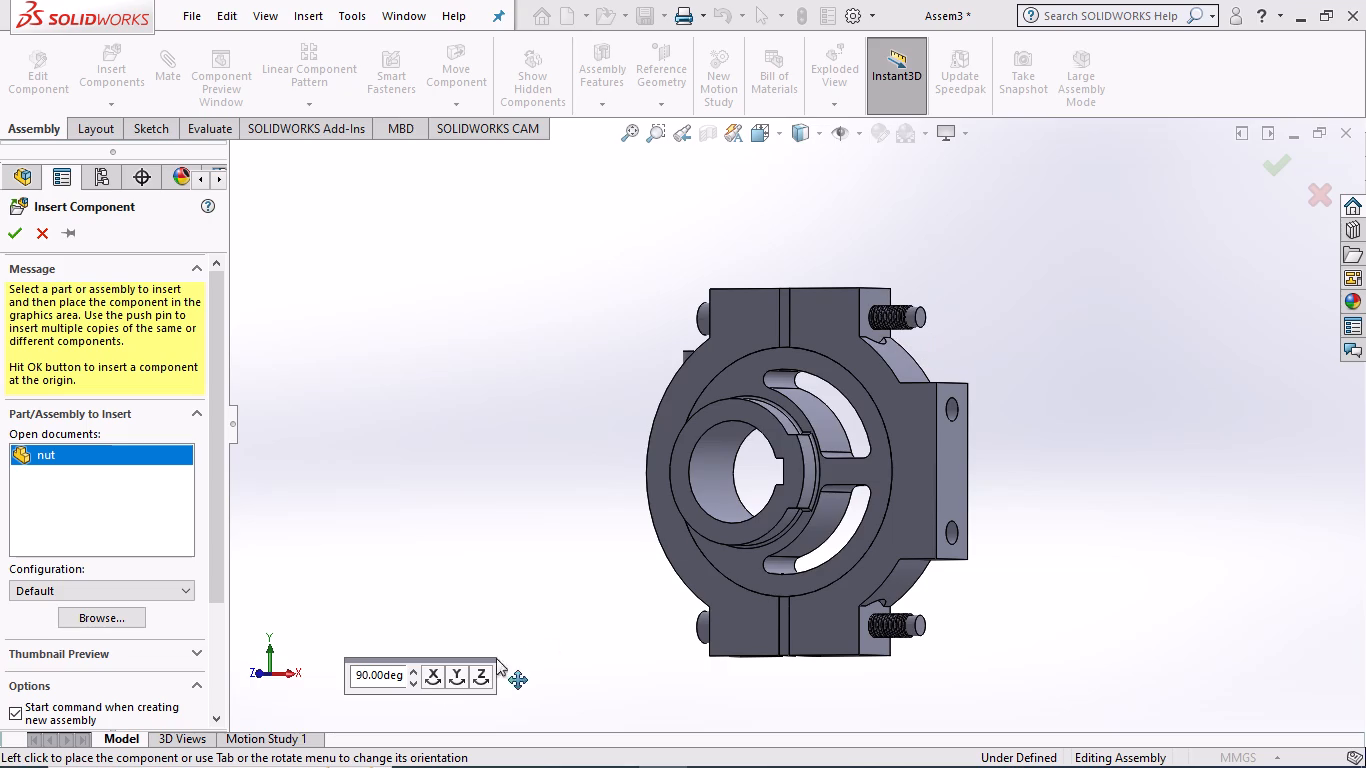
pyautogui.click(473, 674)
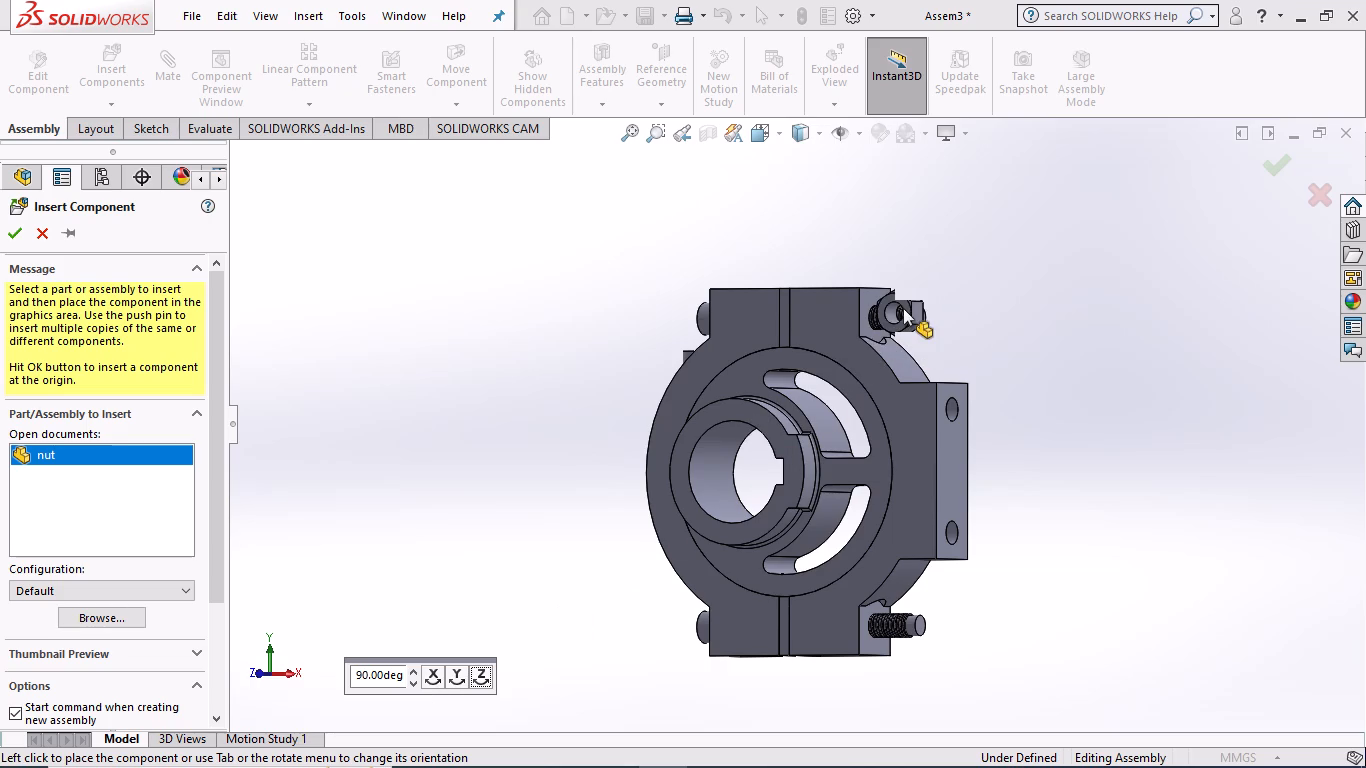
pyautogui.click(455, 674)
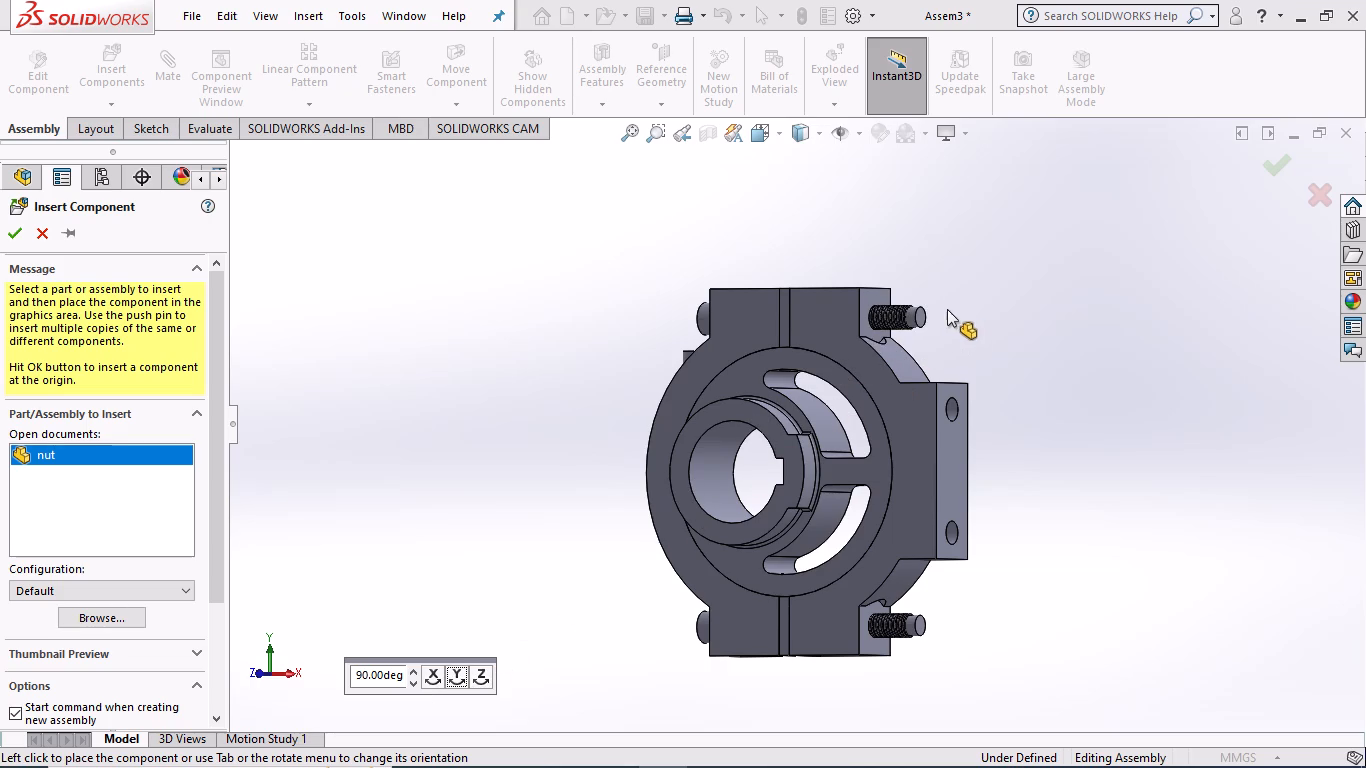
pyautogui.click(948, 319)
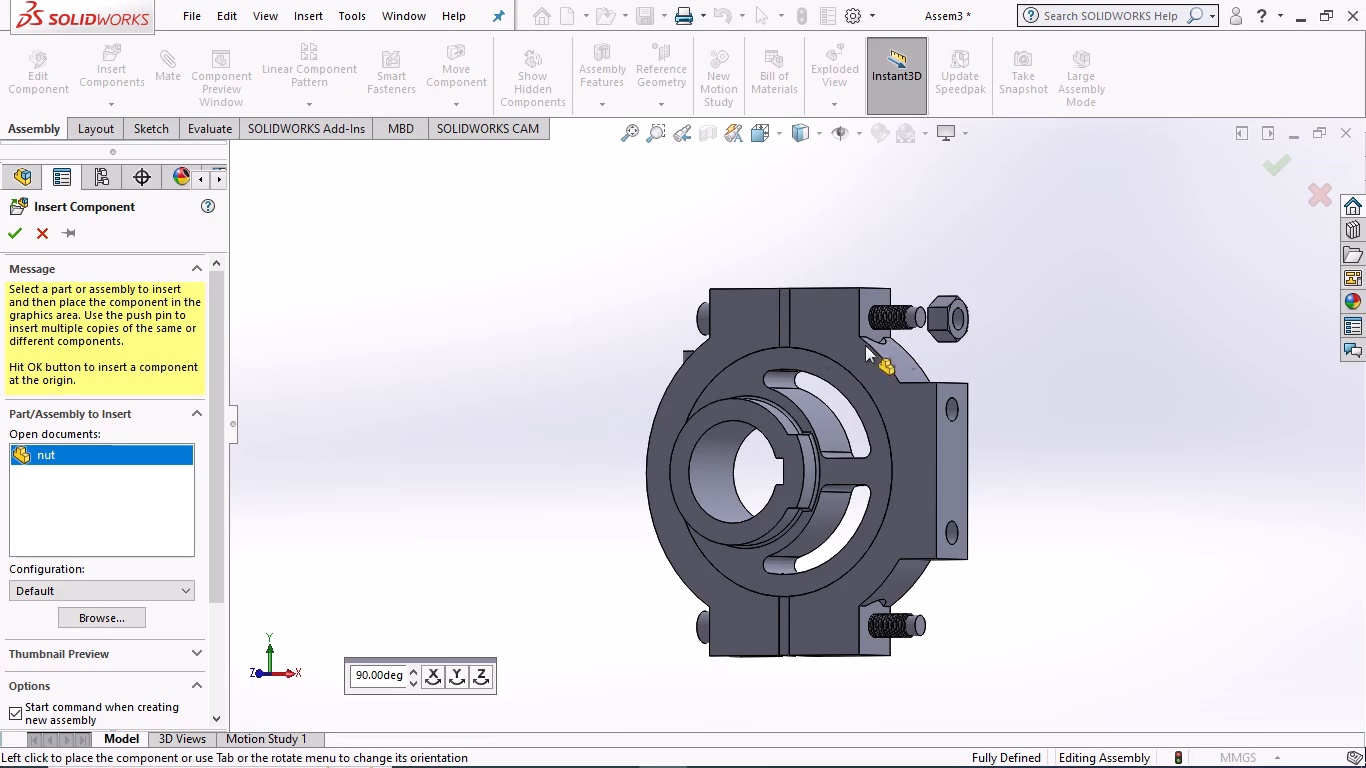
# Add a concentric mate between the nut's hole and the plain cylindrical tip of the upper sheave.
pyautogui.moveTo(530, 367); pyautogui.dragTo(648, 355, button='middle')
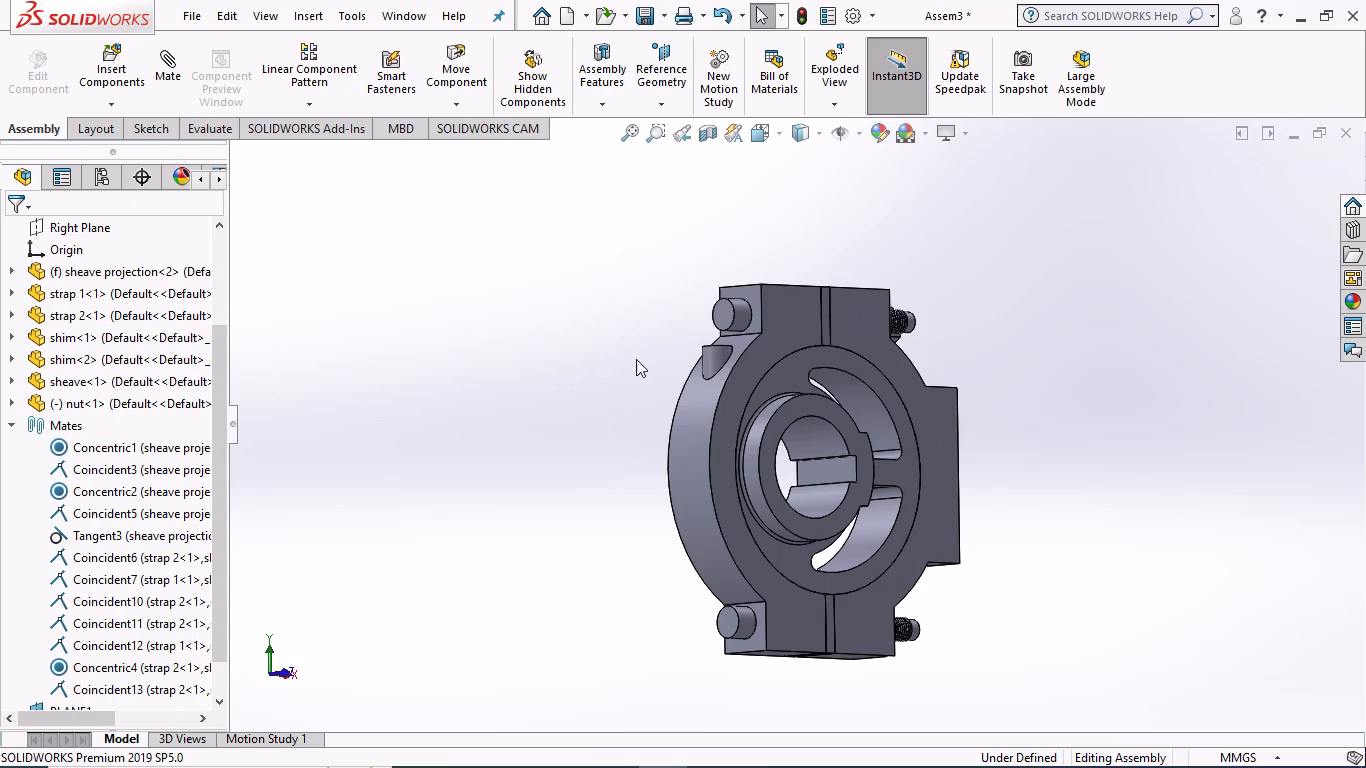
pyautogui.middleClick(636, 359)
pyautogui.moveTo(988, 329); pyautogui.dragTo(767, 456, button='middle')
pyautogui.scroll(-1, 991, 339)
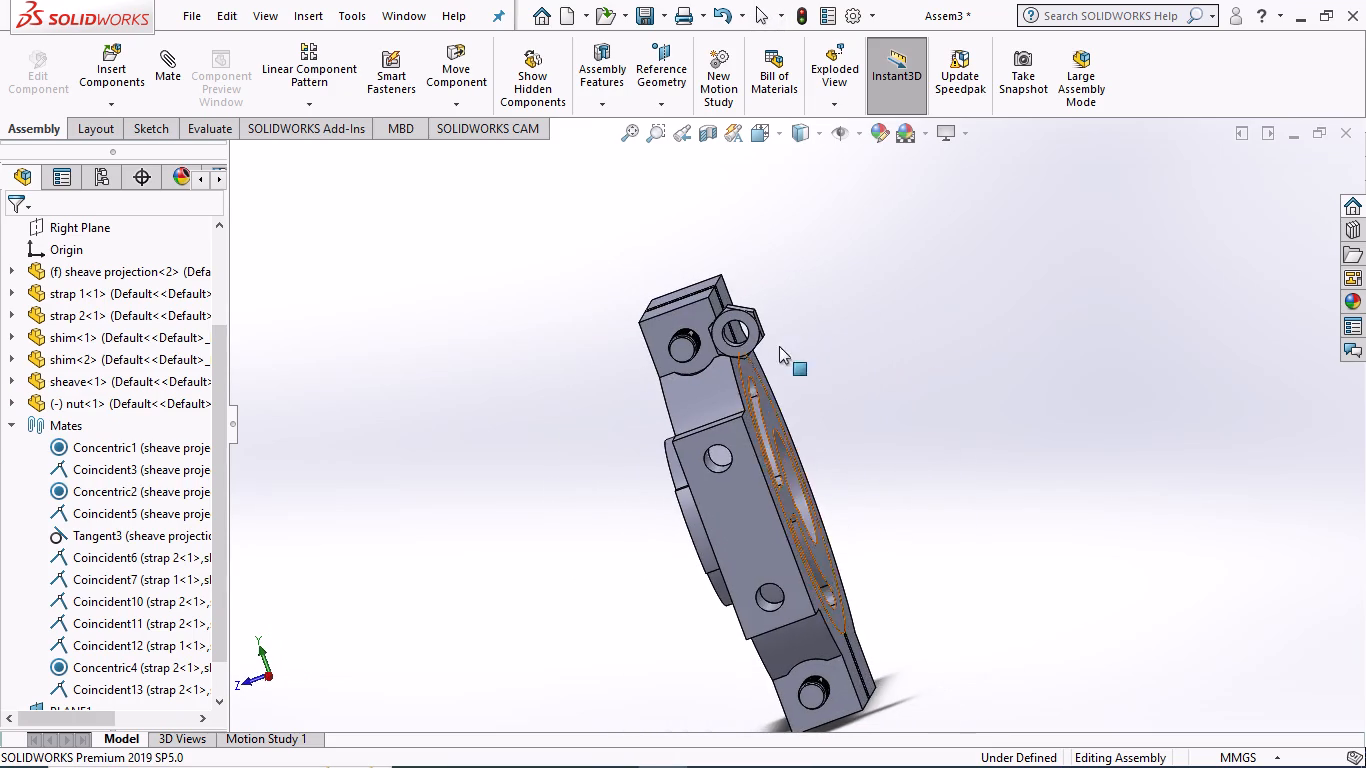
pyautogui.moveTo(790, 299); pyautogui.dragTo(871, 350, button='middle')
pyautogui.scroll(-4, 901, 390)
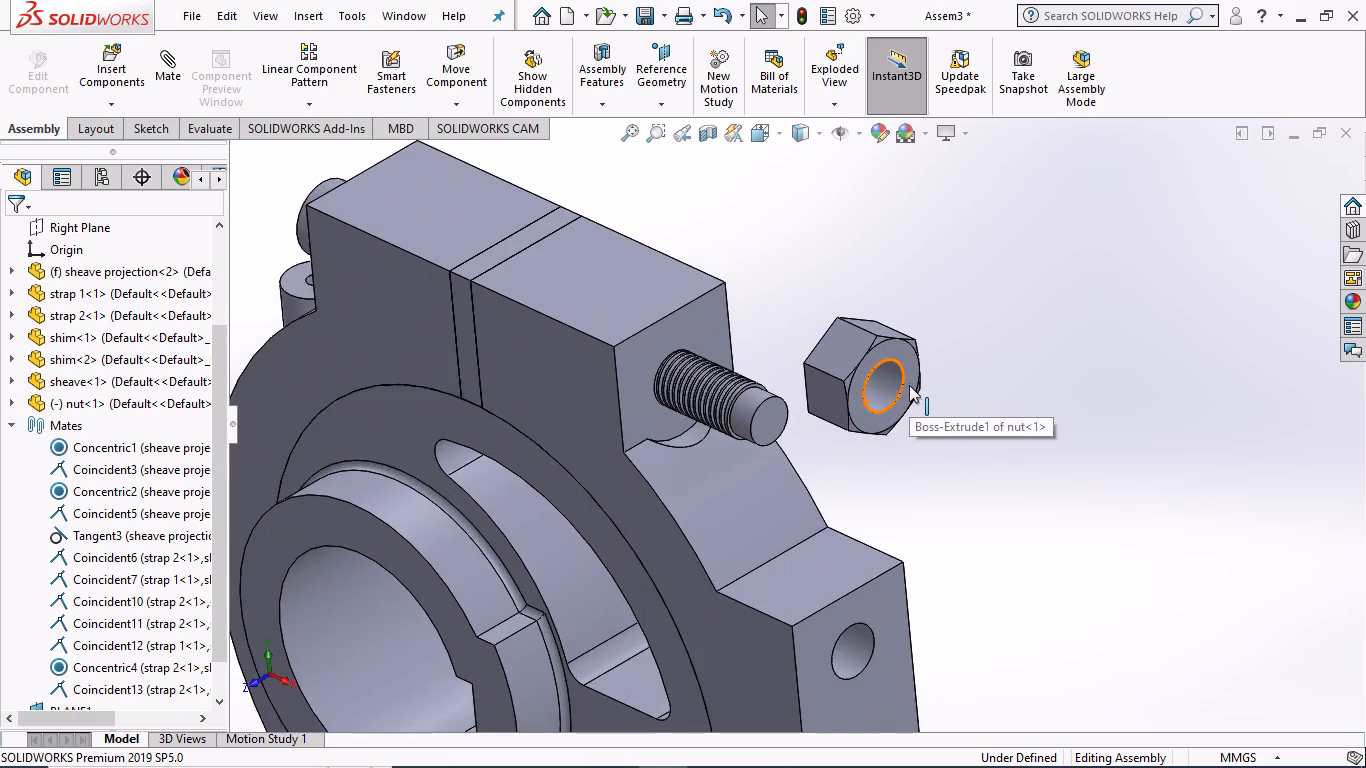
pyautogui.scroll(-1, 909, 383)
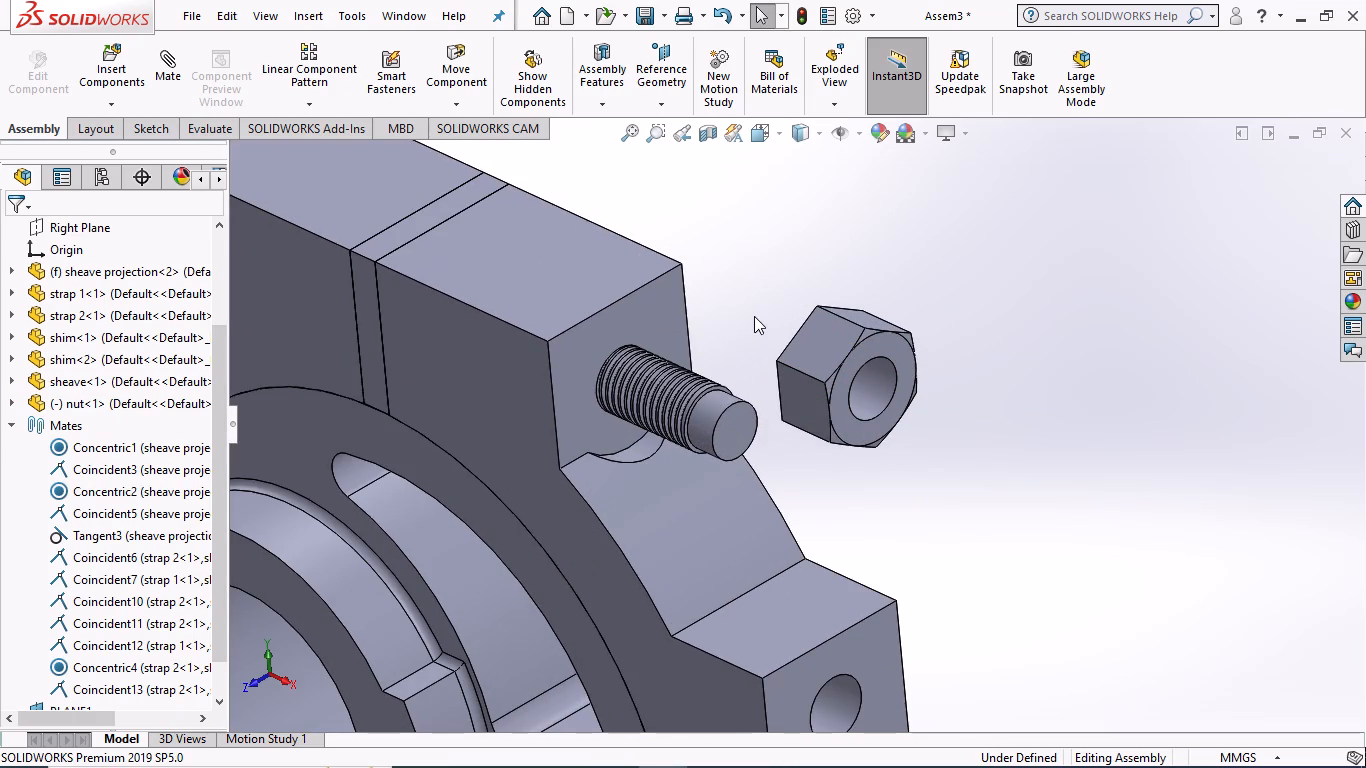
pyautogui.click(873, 393)
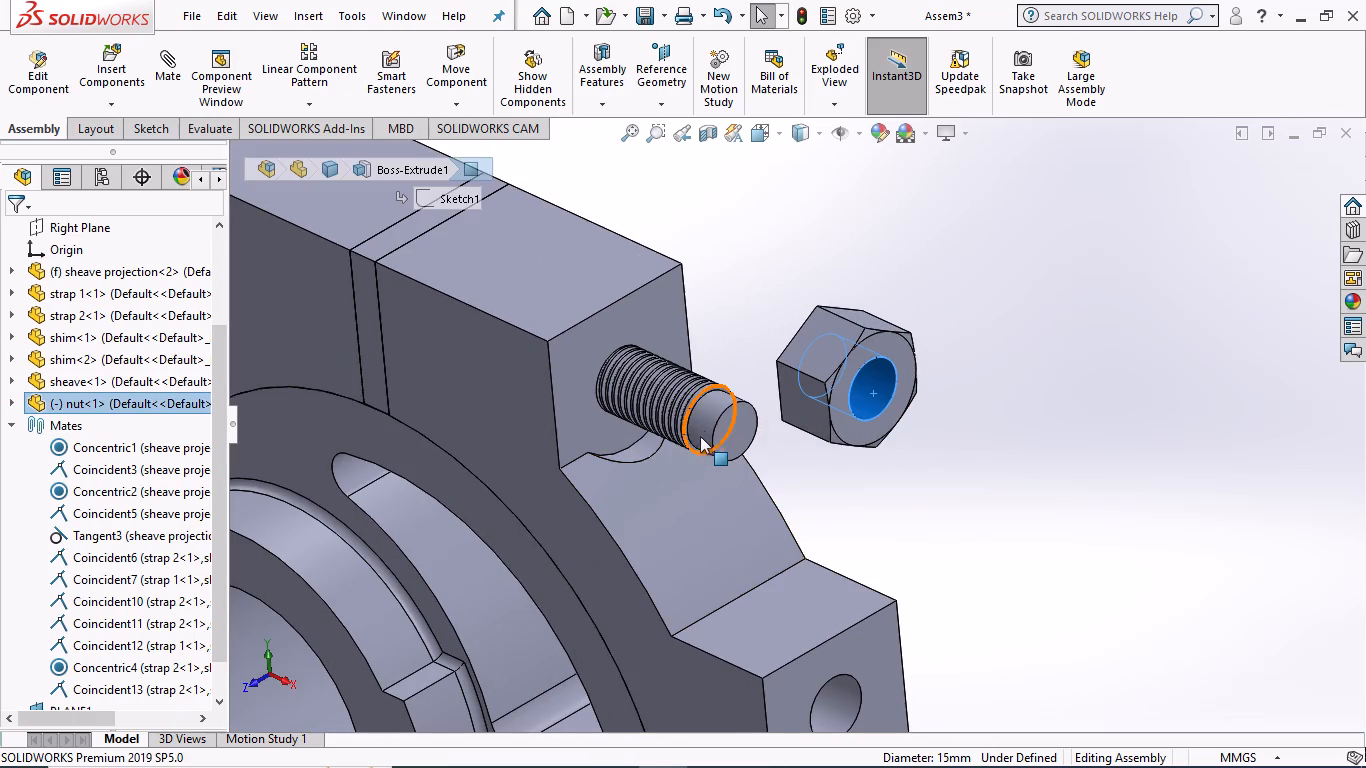
pyautogui.click(703, 419)
pyautogui.click(1230, 483)
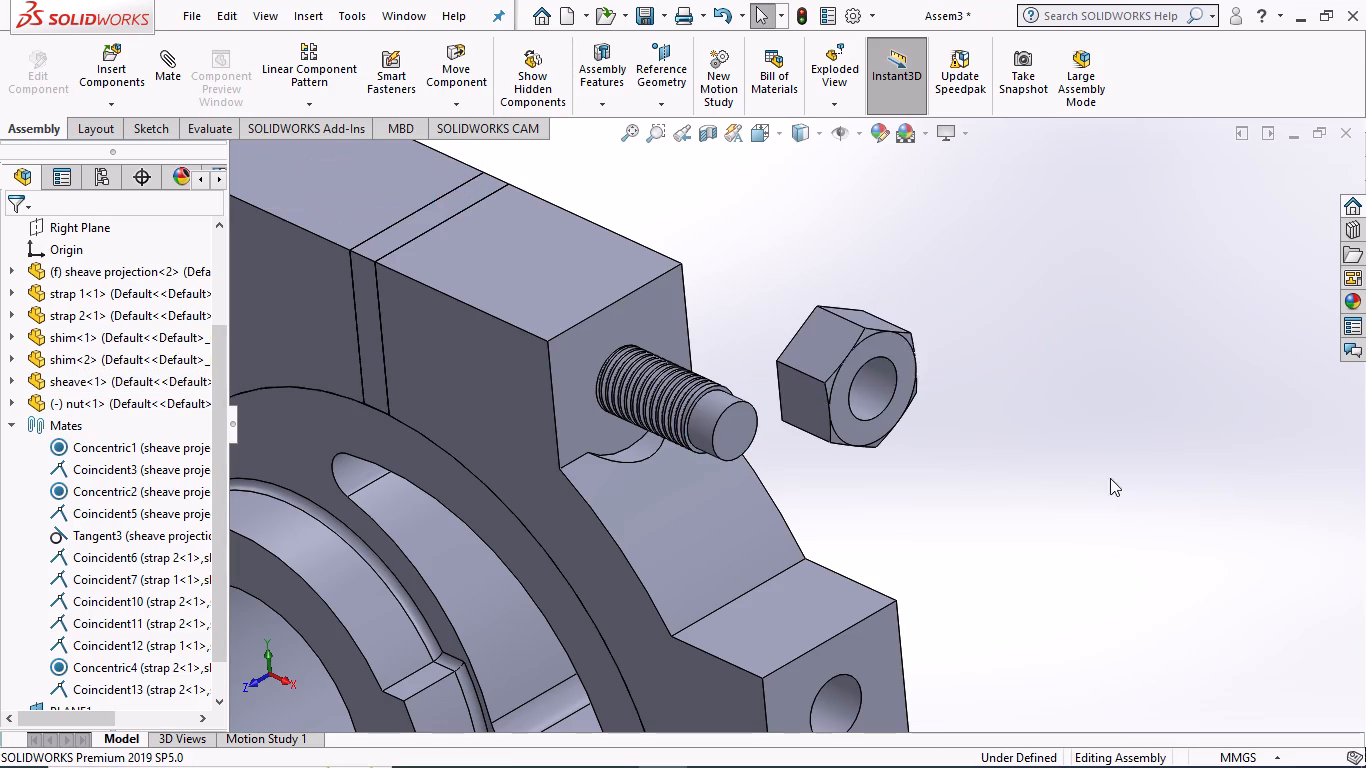
pyautogui.click(171, 70)
pyautogui.click(867, 383)
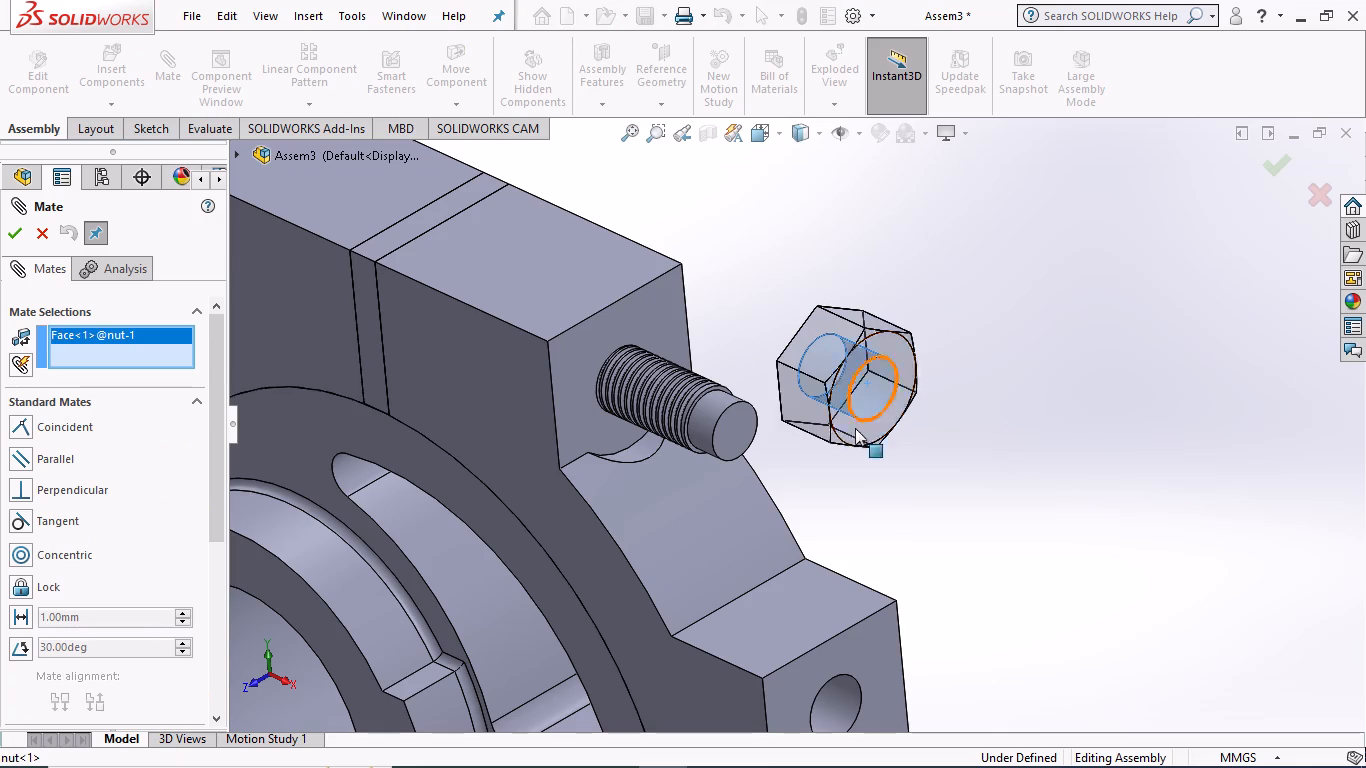
pyautogui.click(700, 424)
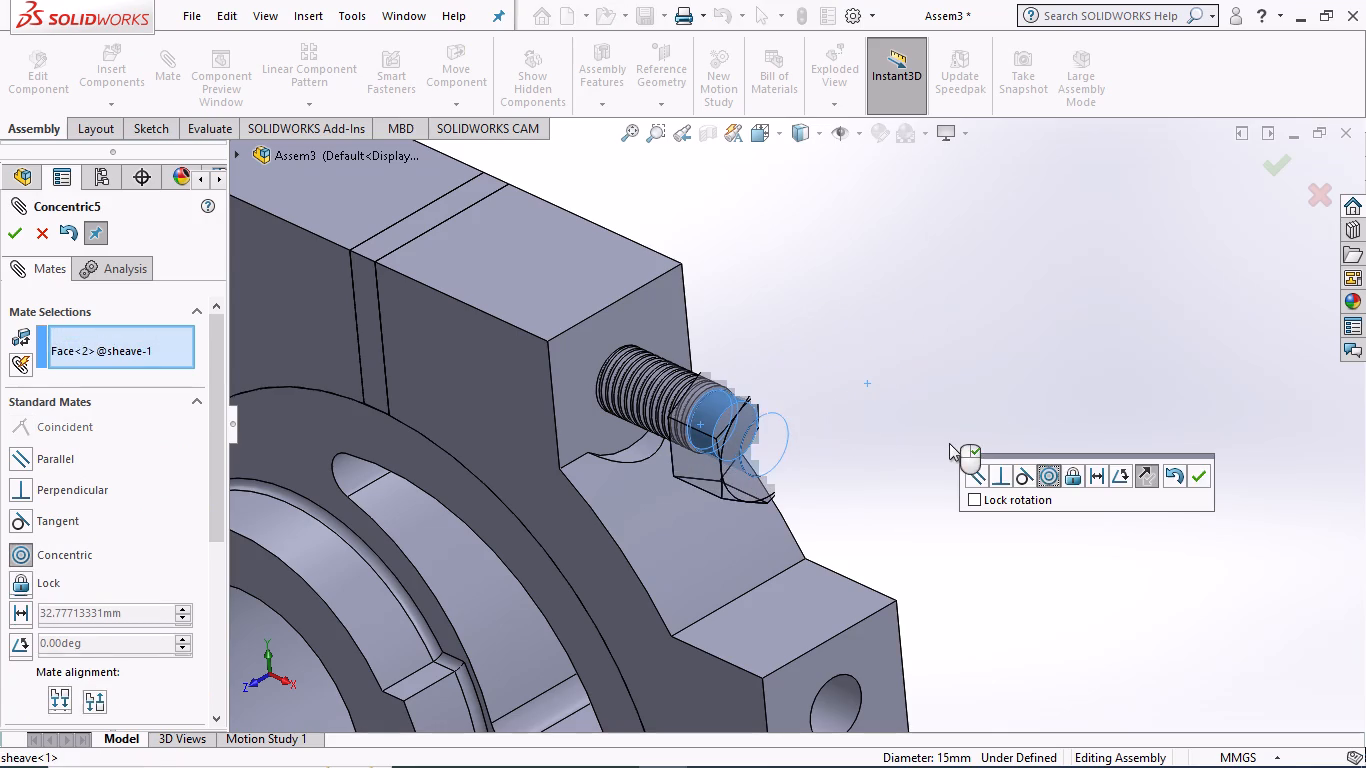
pyautogui.click(969, 494)
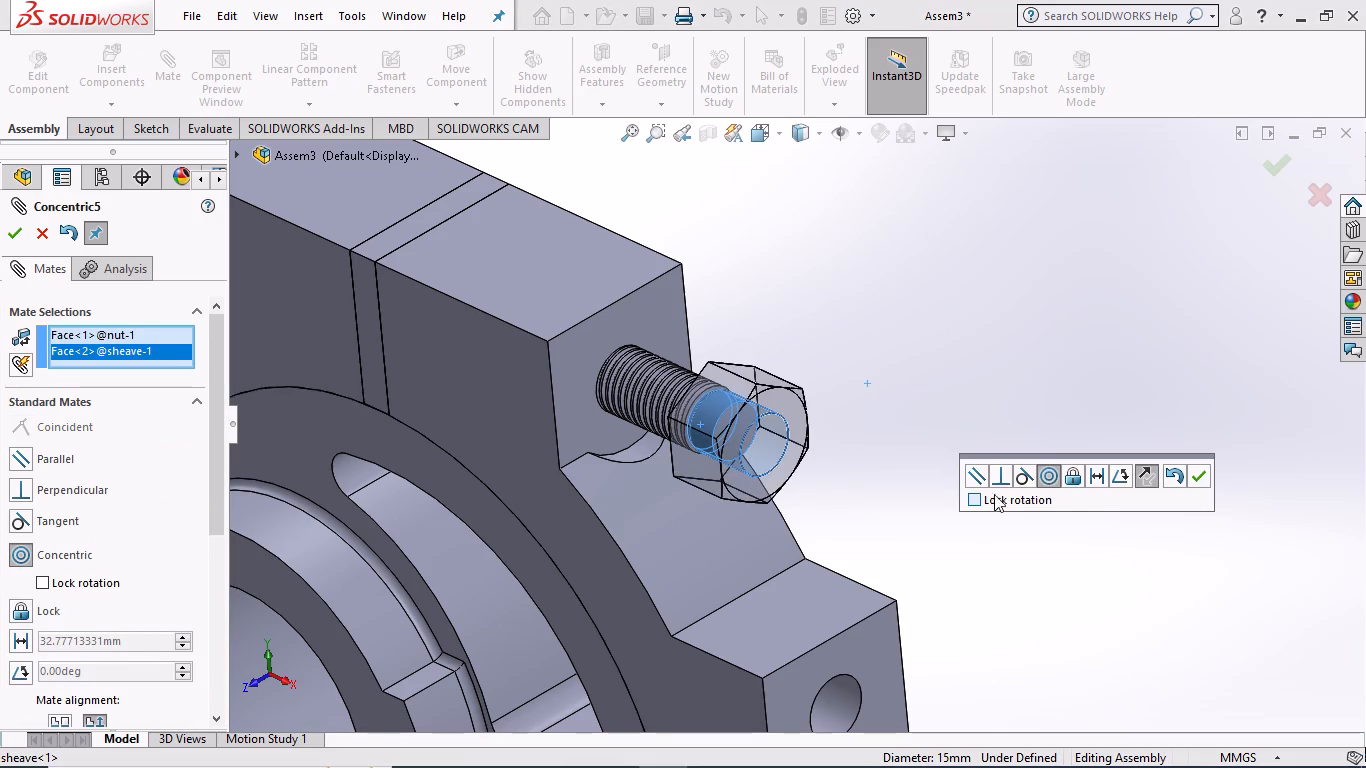
pyautogui.click(1200, 467)
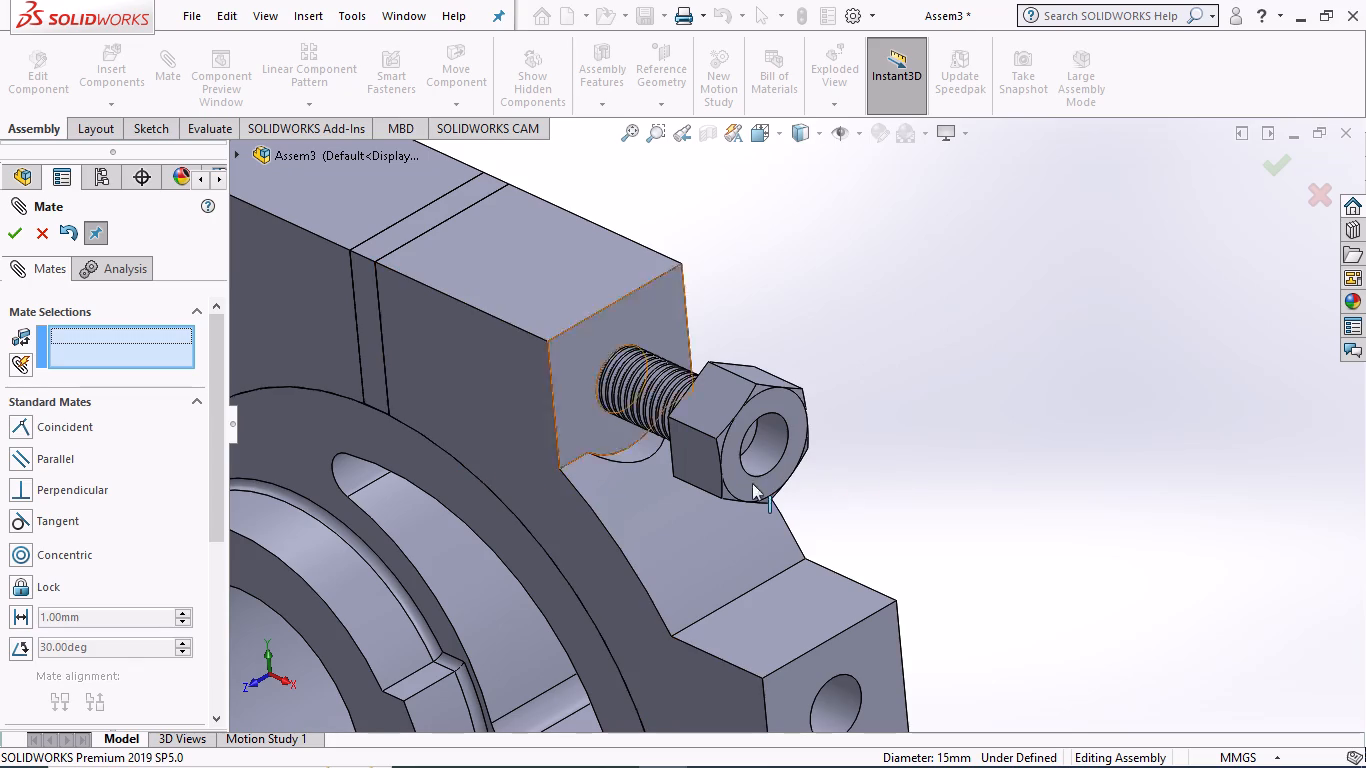
# Add a coincident mate between the nut's inner face and strap 1's upper lug face around the threaded sheave, completing the mating.
pyautogui.moveTo(924, 490); pyautogui.dragTo(1086, 499, button='middle')
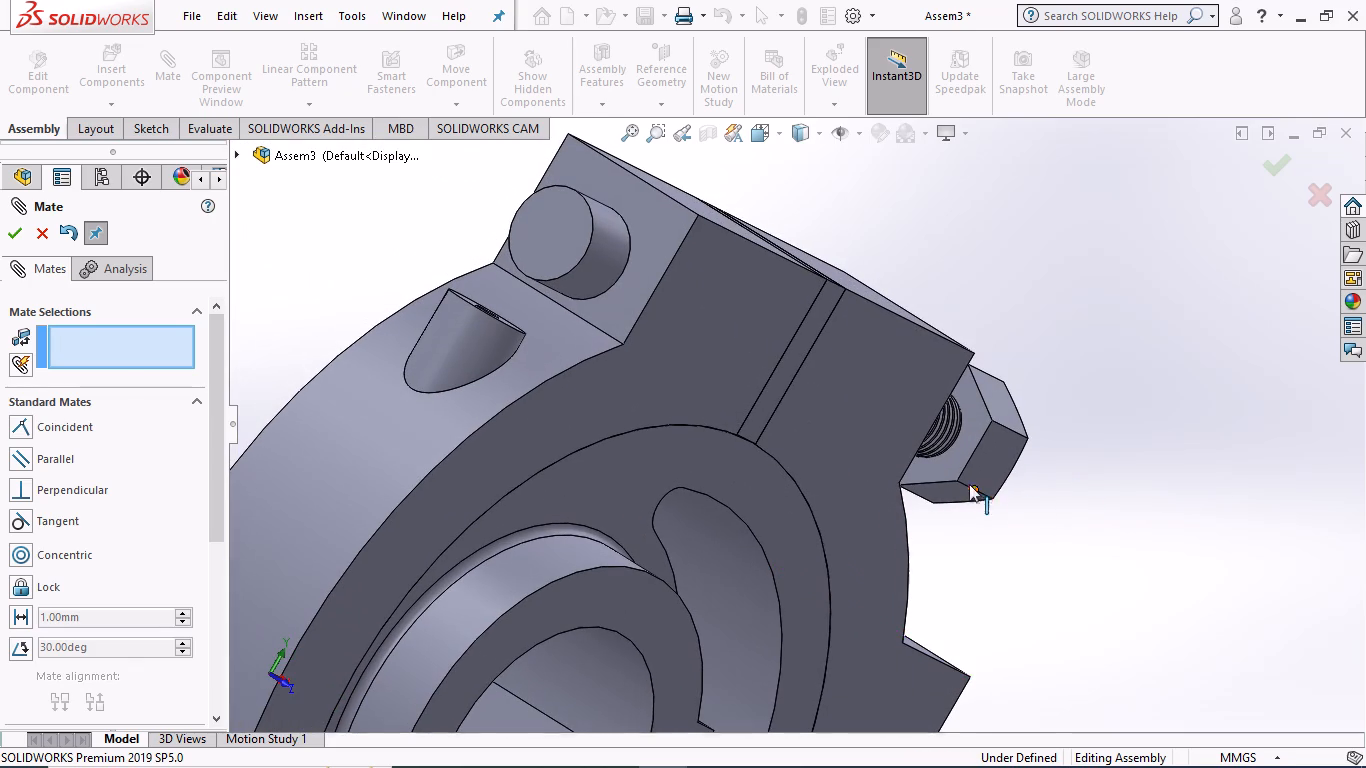
pyautogui.click(948, 460)
pyautogui.moveTo(1153, 540); pyautogui.dragTo(1021, 540, button='middle')
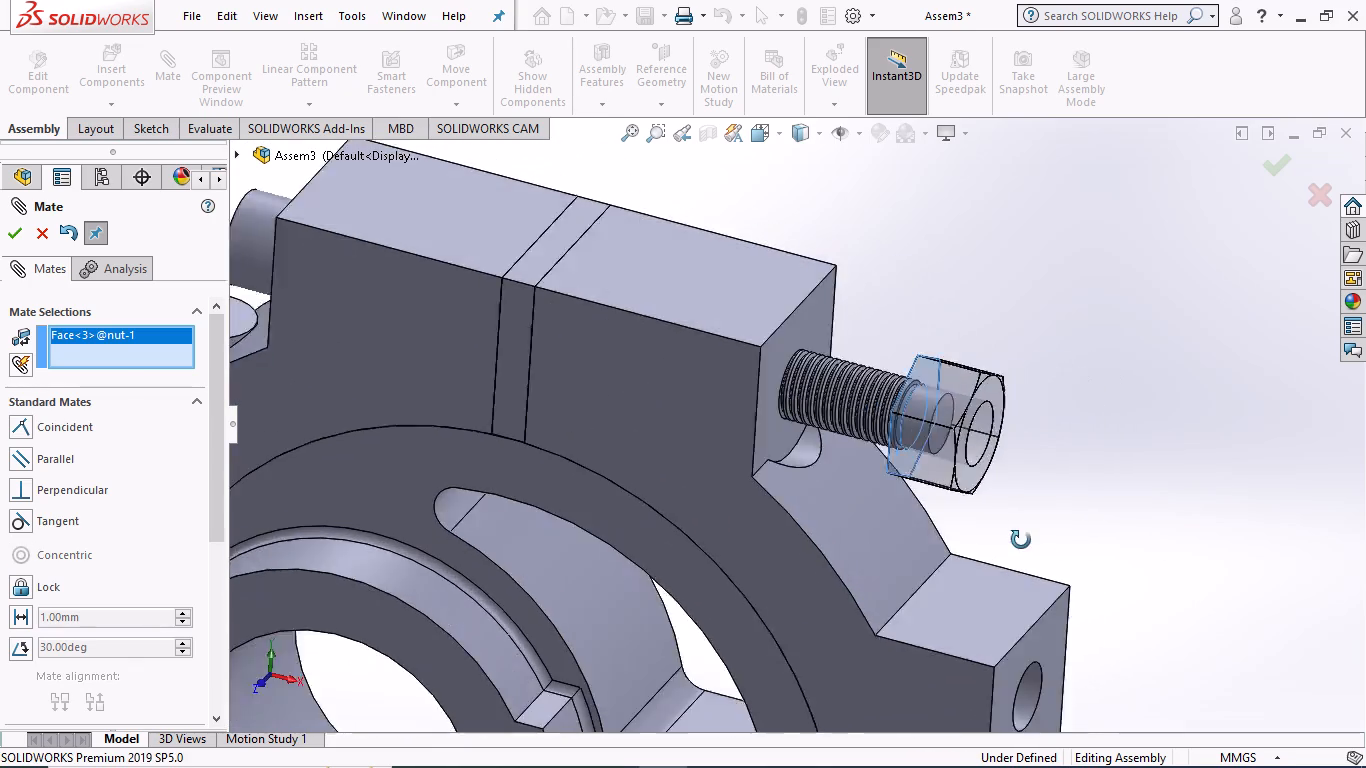
pyautogui.moveTo(1021, 540); pyautogui.dragTo(985, 537, button='middle')
pyautogui.click(586, 400)
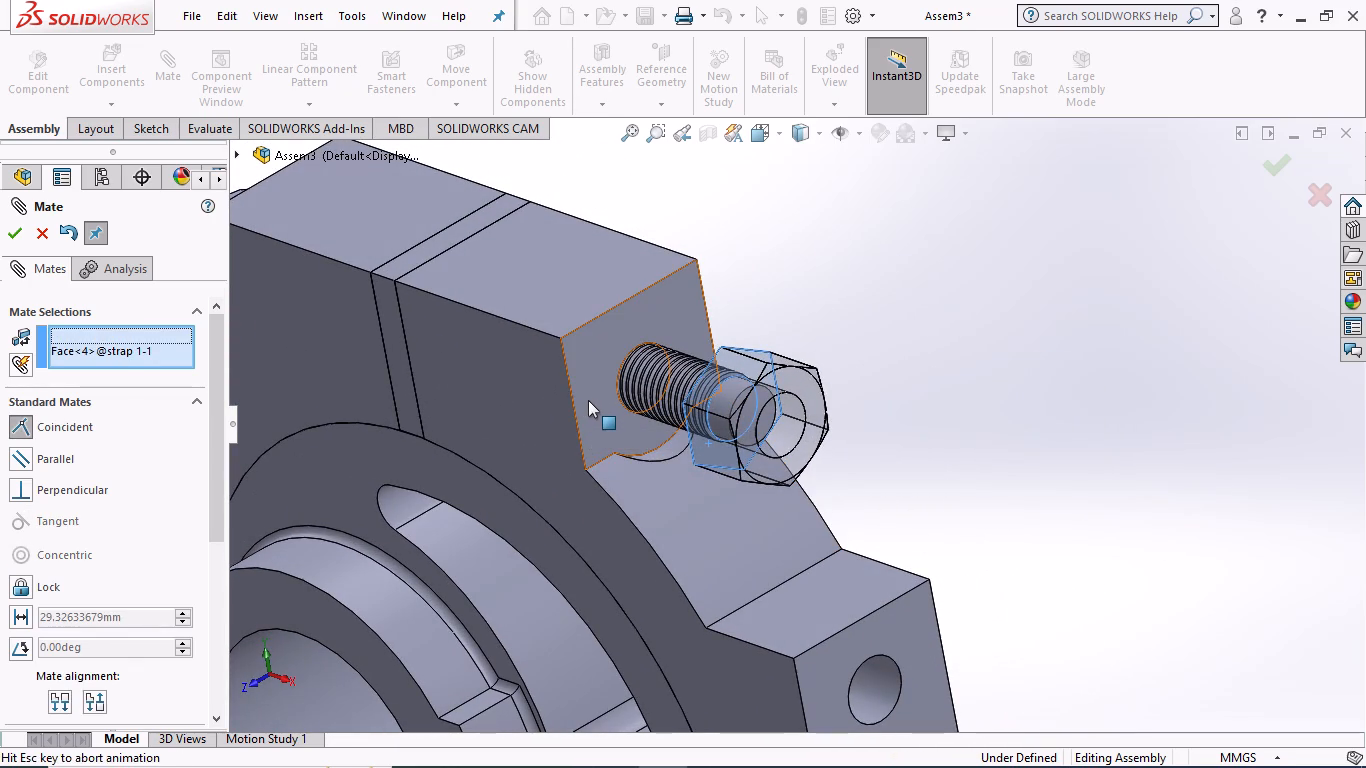
pyautogui.click(561, 375)
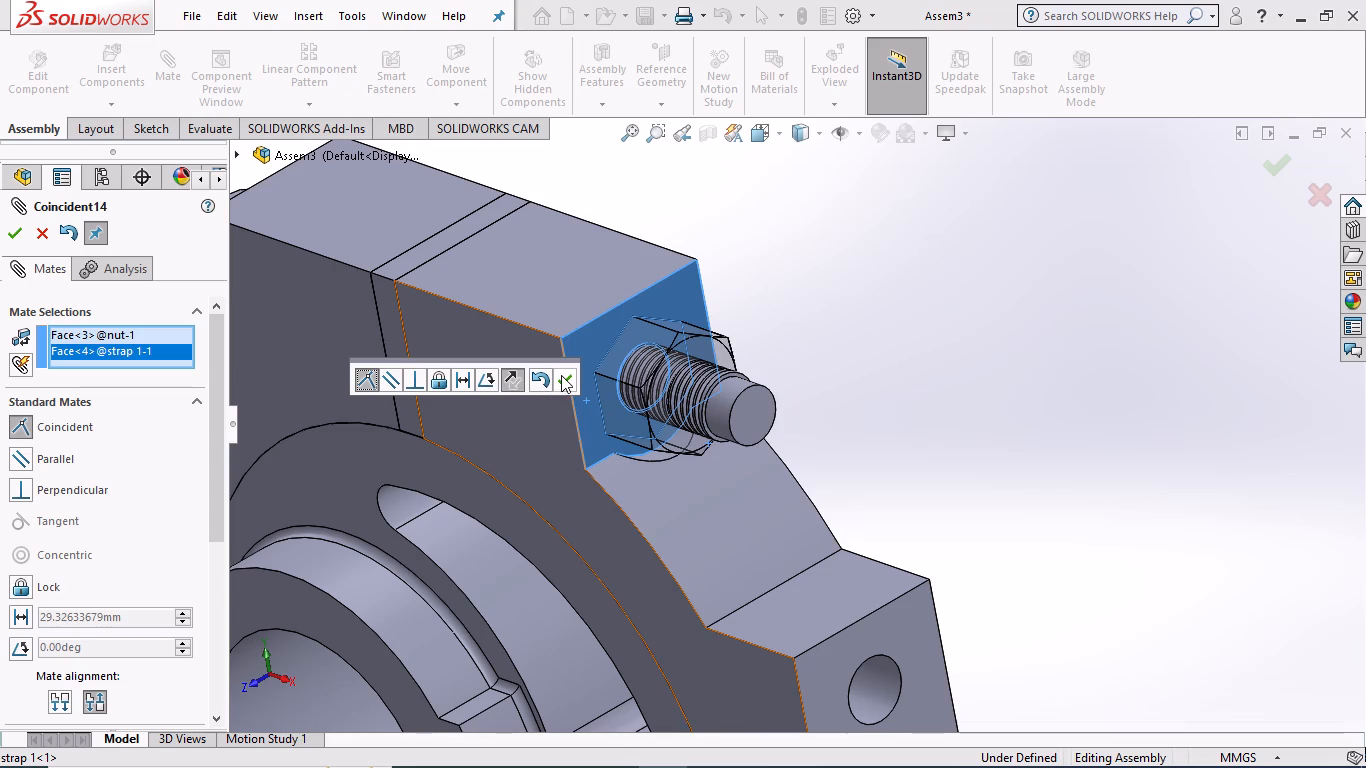
pyautogui.scroll(1, 780, 460)
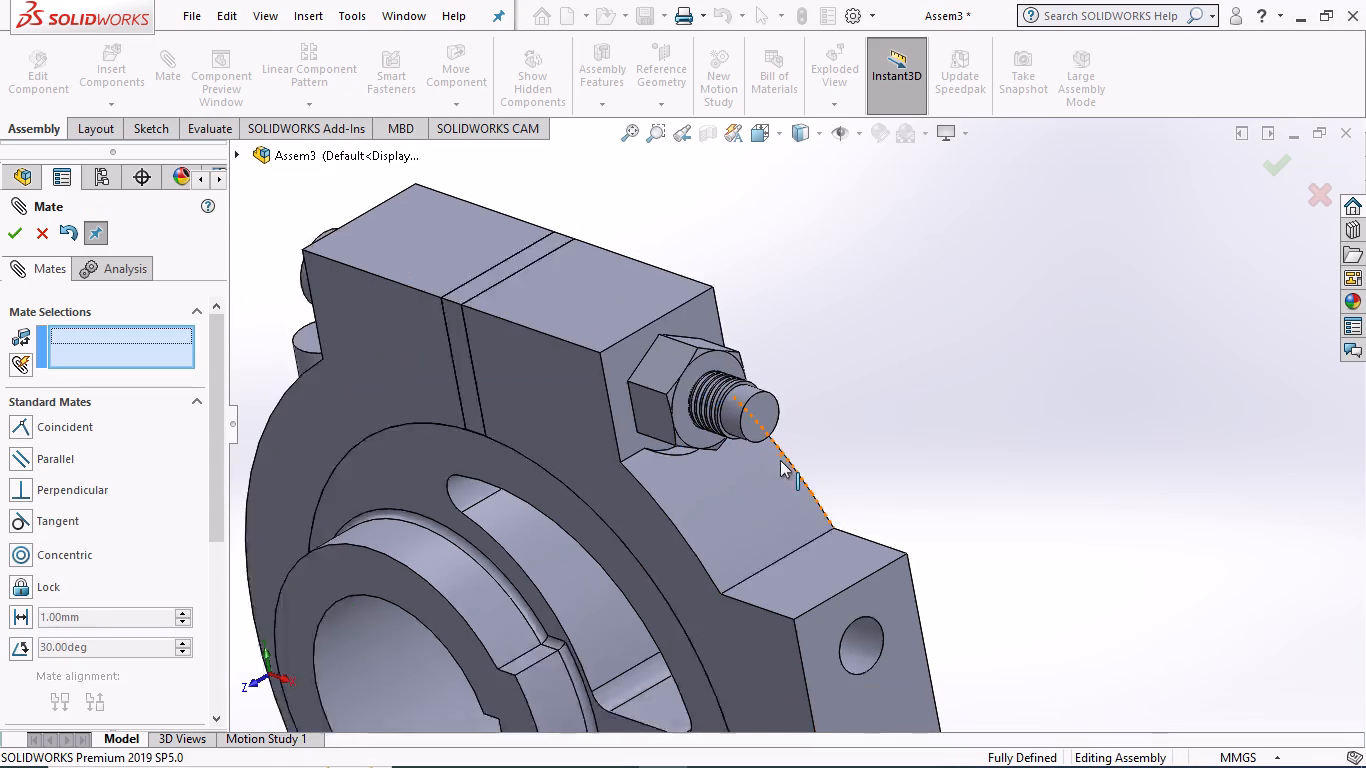
pyautogui.scroll(1, 780, 460)
pyautogui.moveTo(1067, 543); pyautogui.dragTo(1139, 439, button='middle')
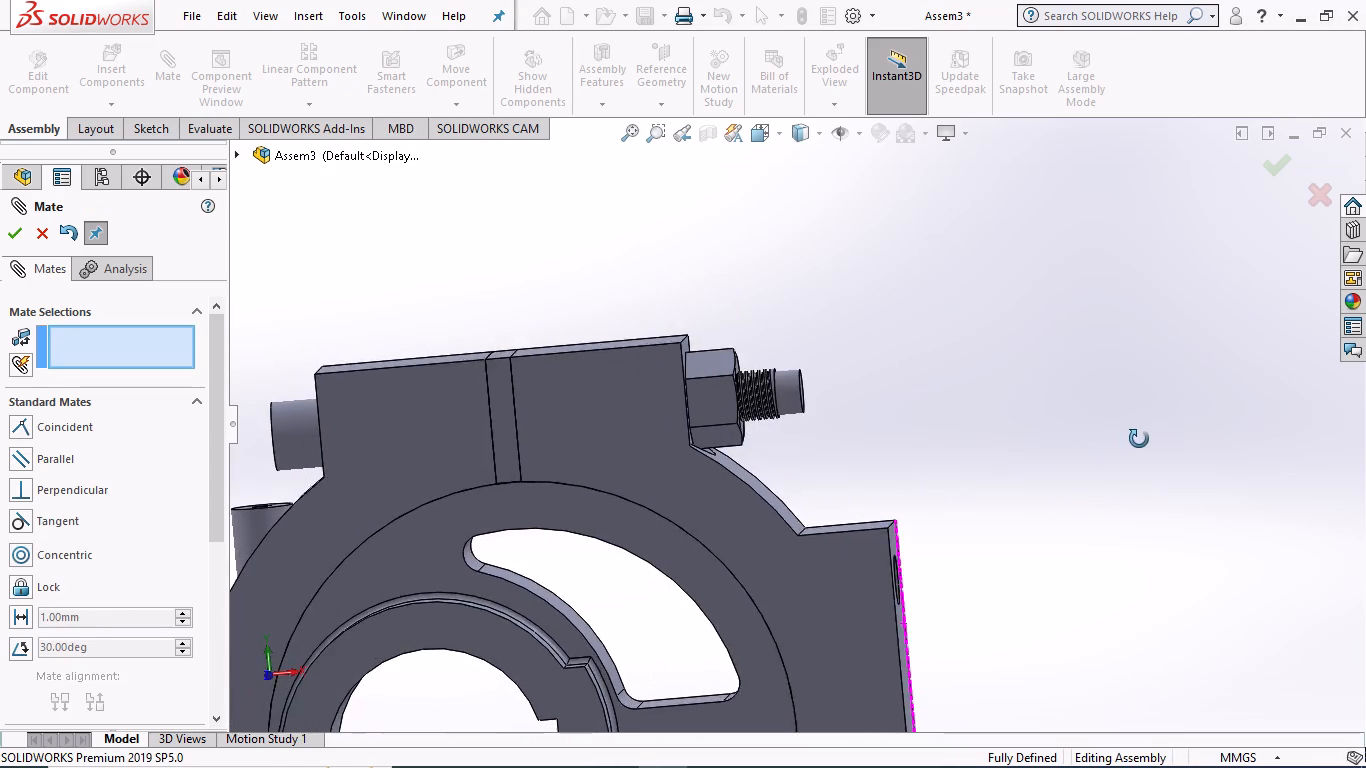
pyautogui.moveTo(1139, 439); pyautogui.dragTo(1063, 460, button='middle')
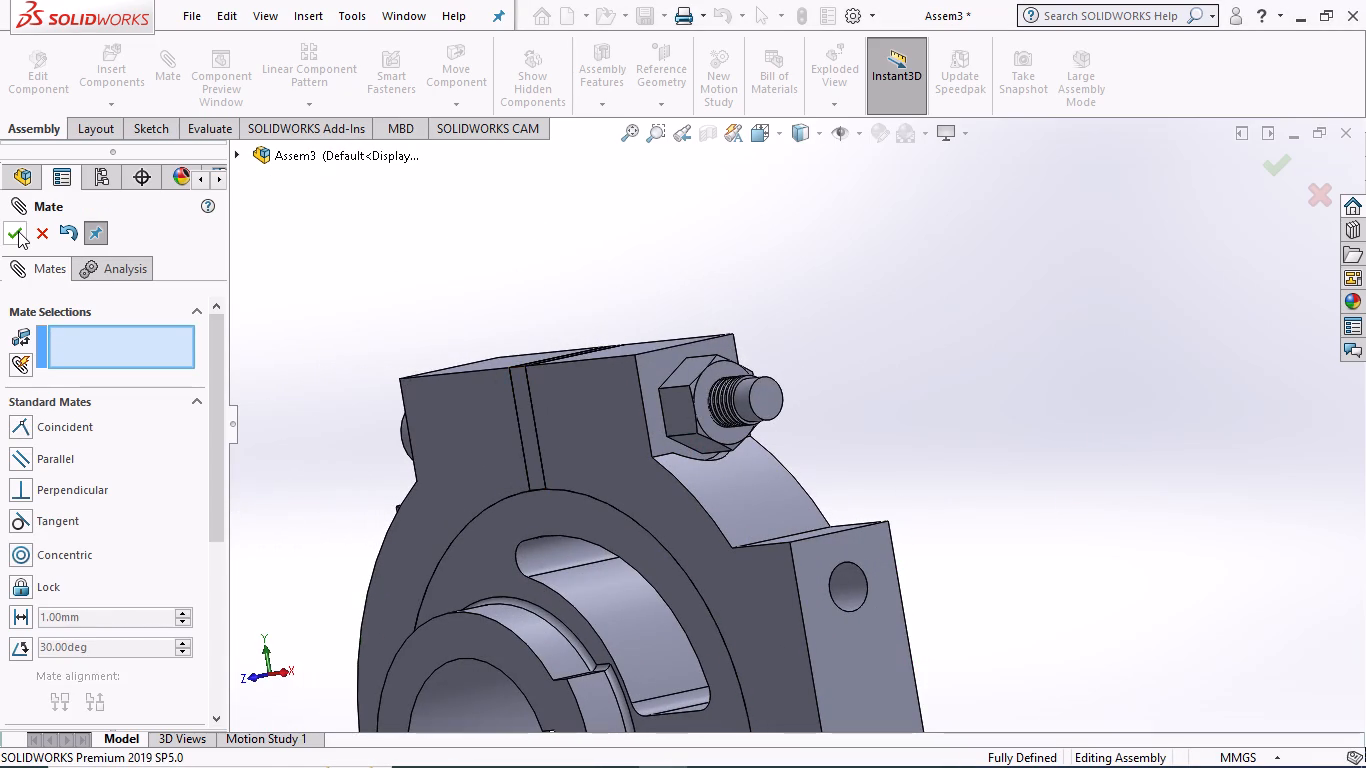
pyautogui.click(18, 231)
# Insert the lock nut part, rotate it 90 degrees about Z and about Y, and place it beside the upper sheave's threaded end.
pyautogui.click(122, 79)
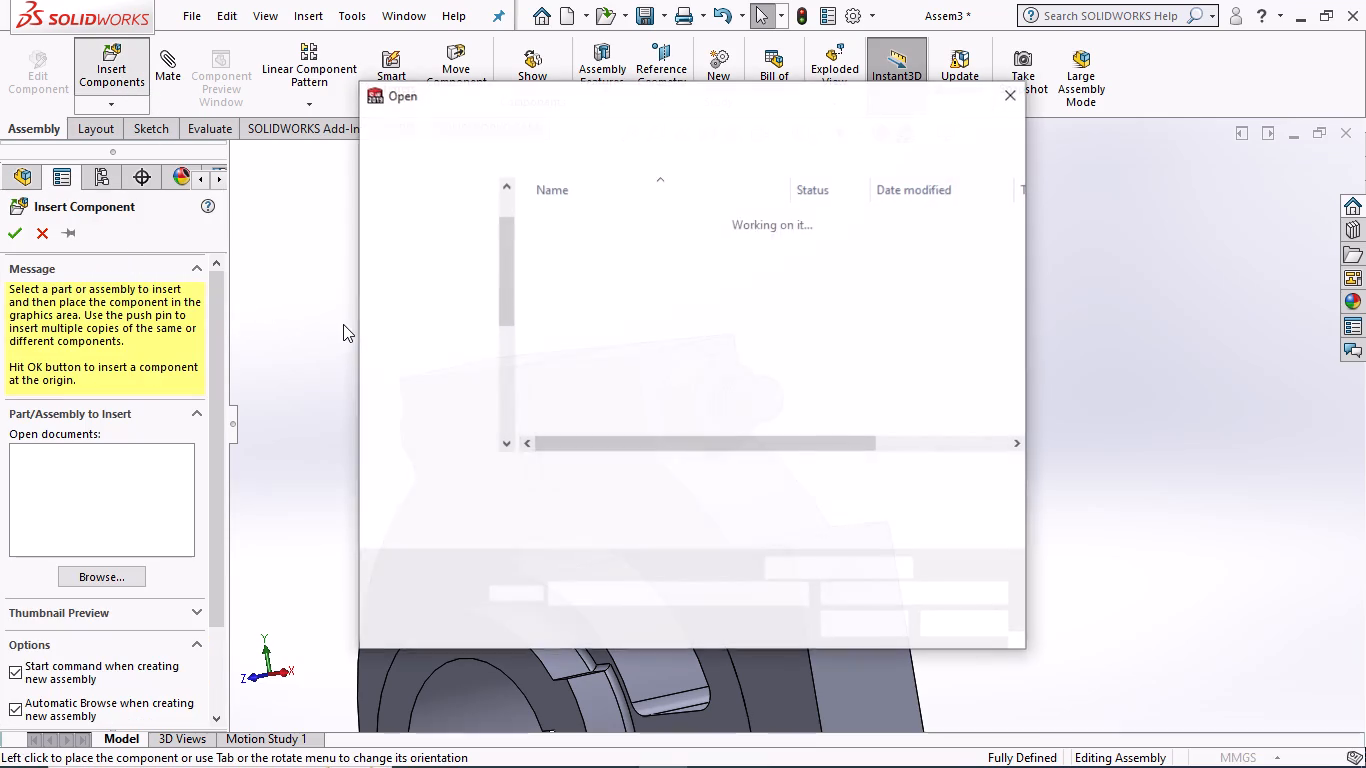
pyautogui.click(572, 241)
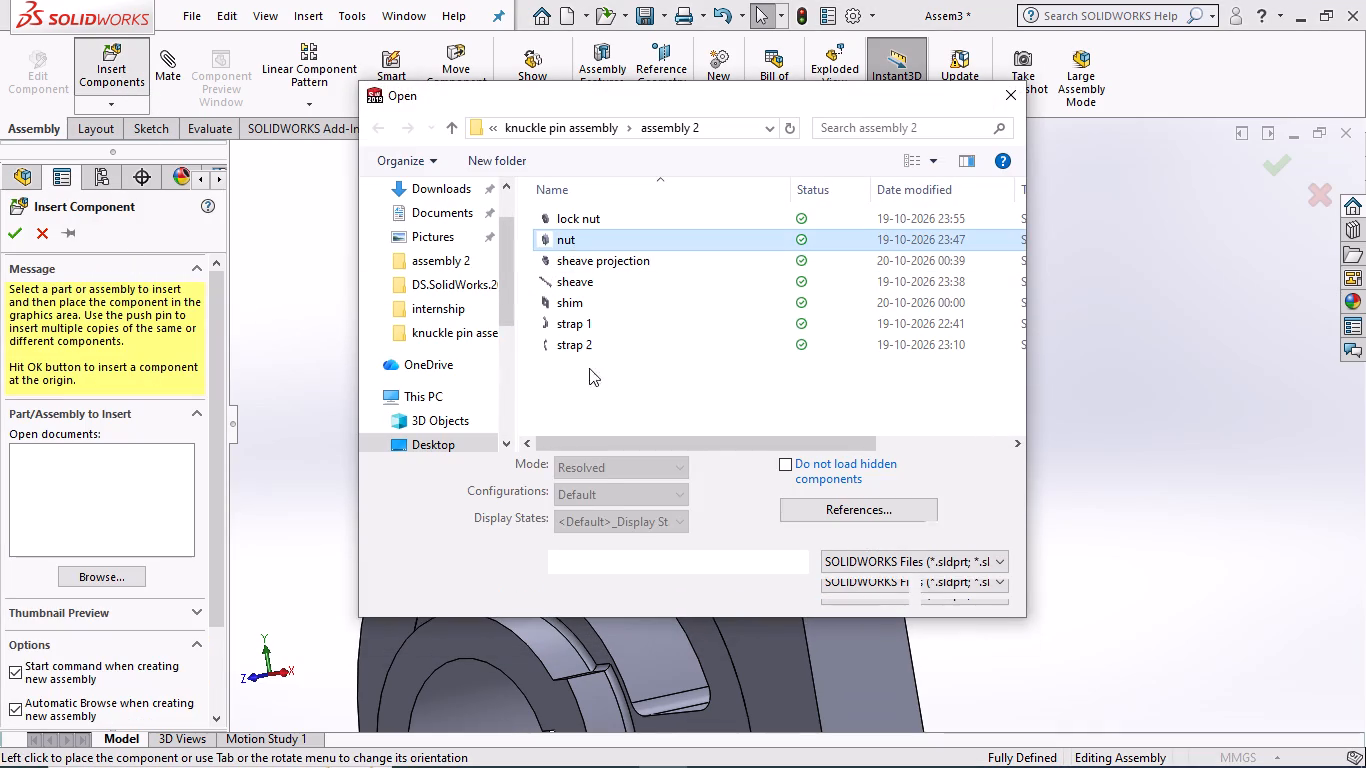
pyautogui.click(596, 216)
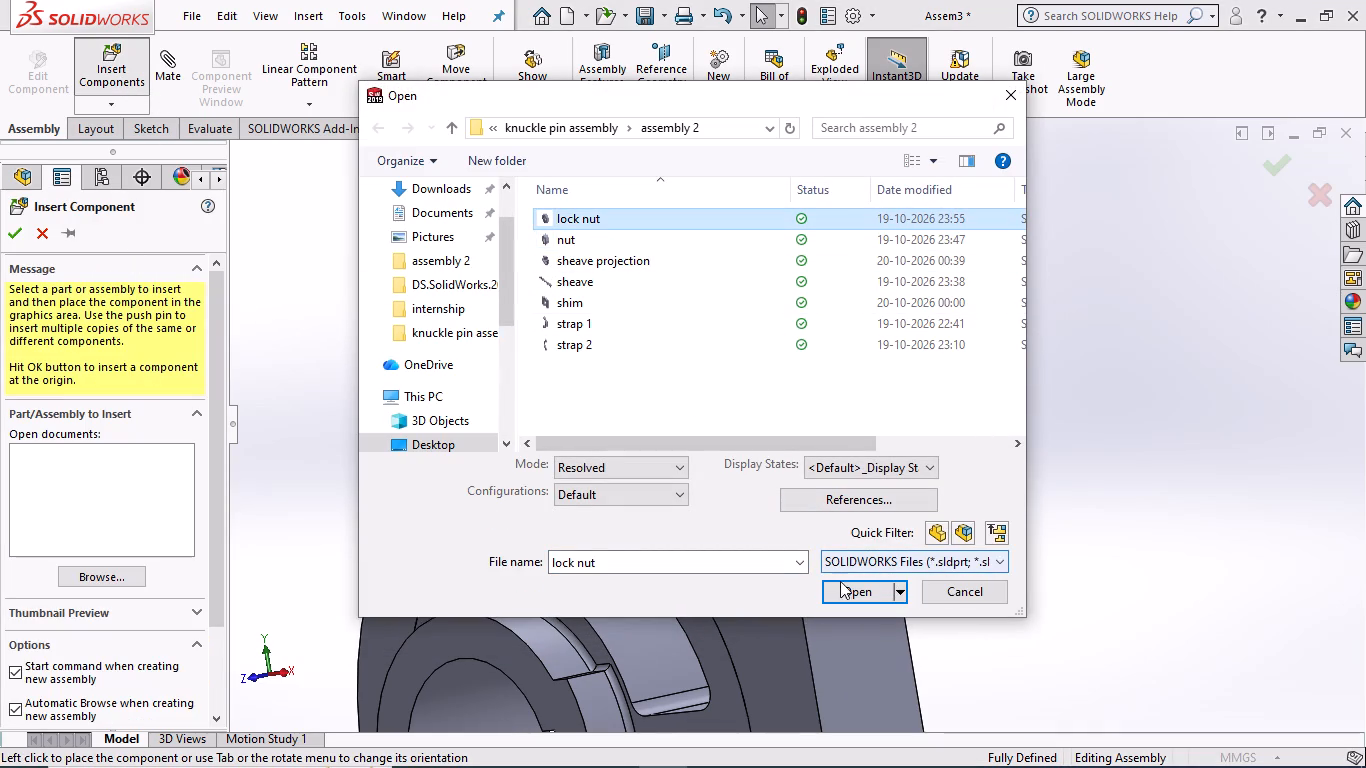
pyautogui.click(859, 591)
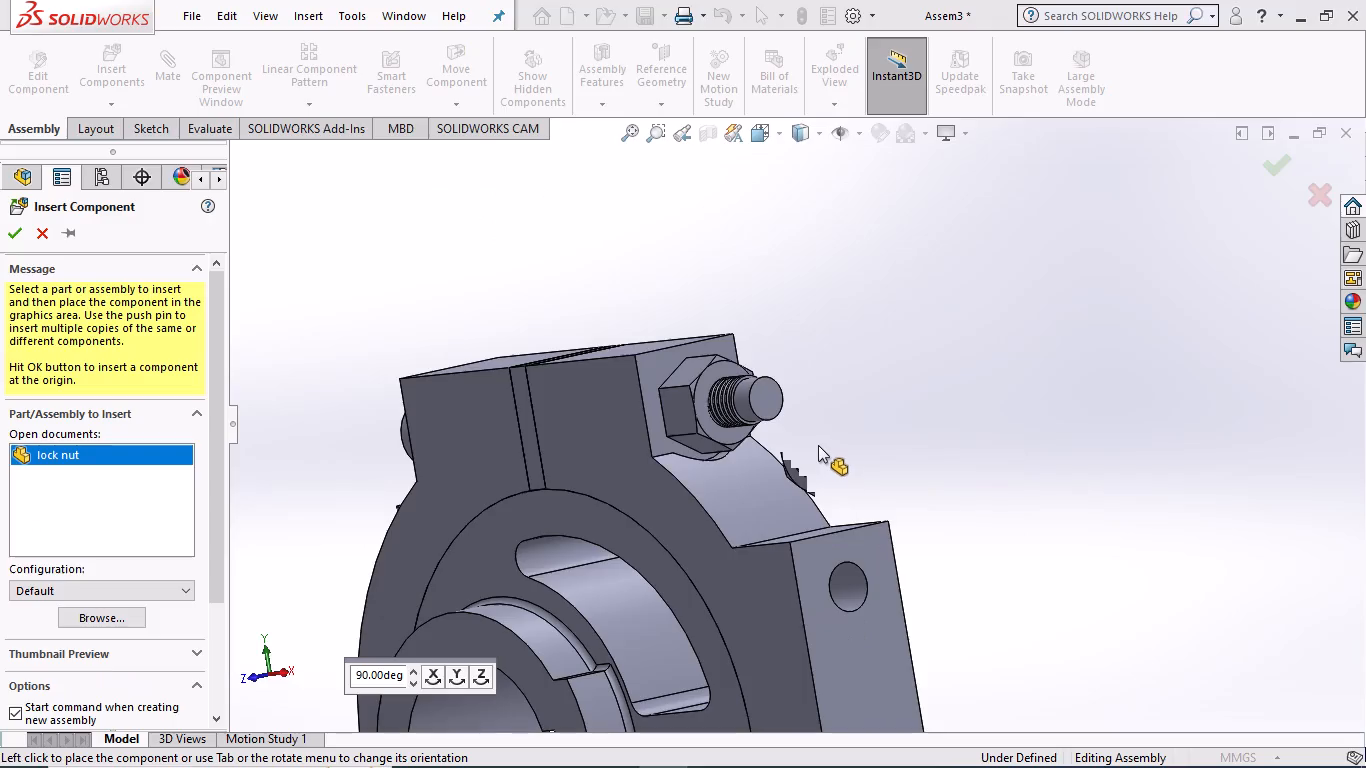
pyautogui.click(471, 667)
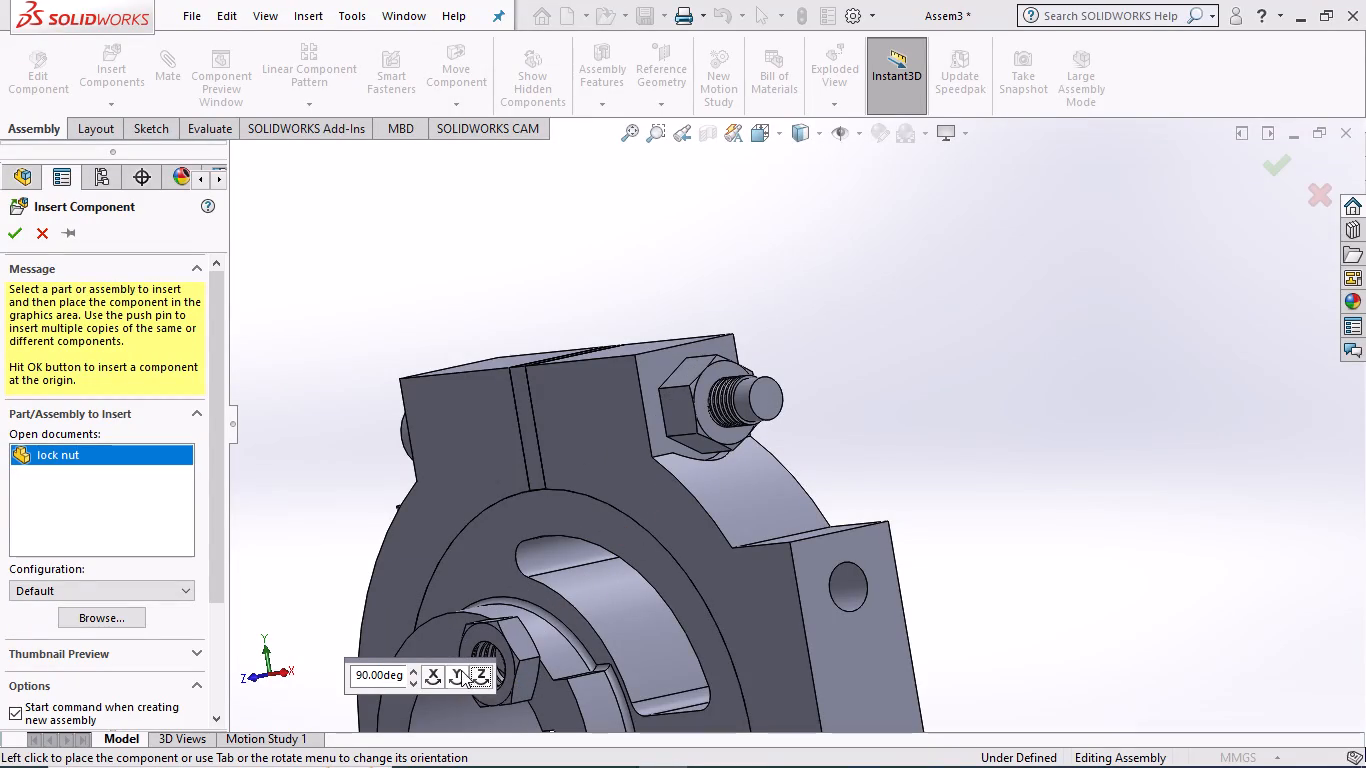
pyautogui.click(460, 670)
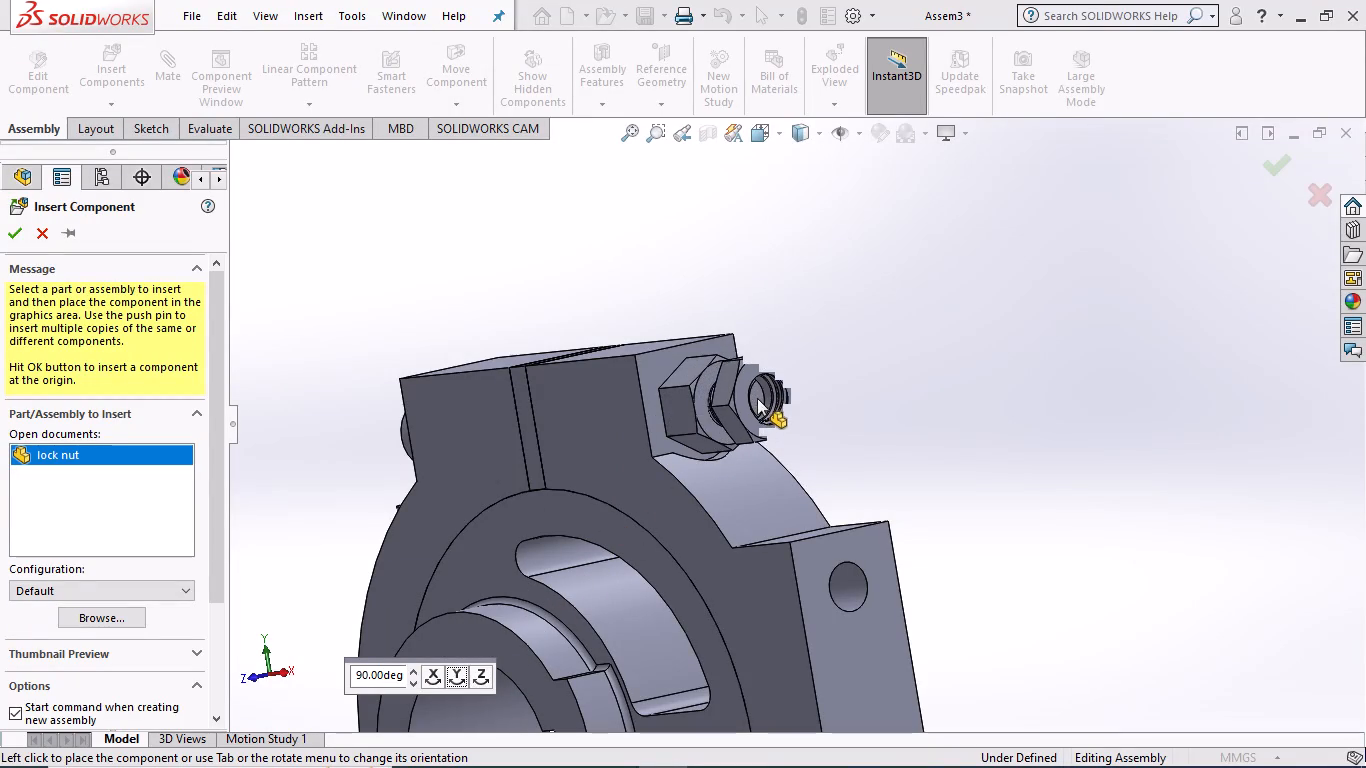
pyautogui.click(835, 382)
# Add a concentric mate with locked rotation between the upper sheave's tip edge and the lock nut's hole edge facing it.
pyautogui.moveTo(892, 451); pyautogui.dragTo(938, 477, button='middle')
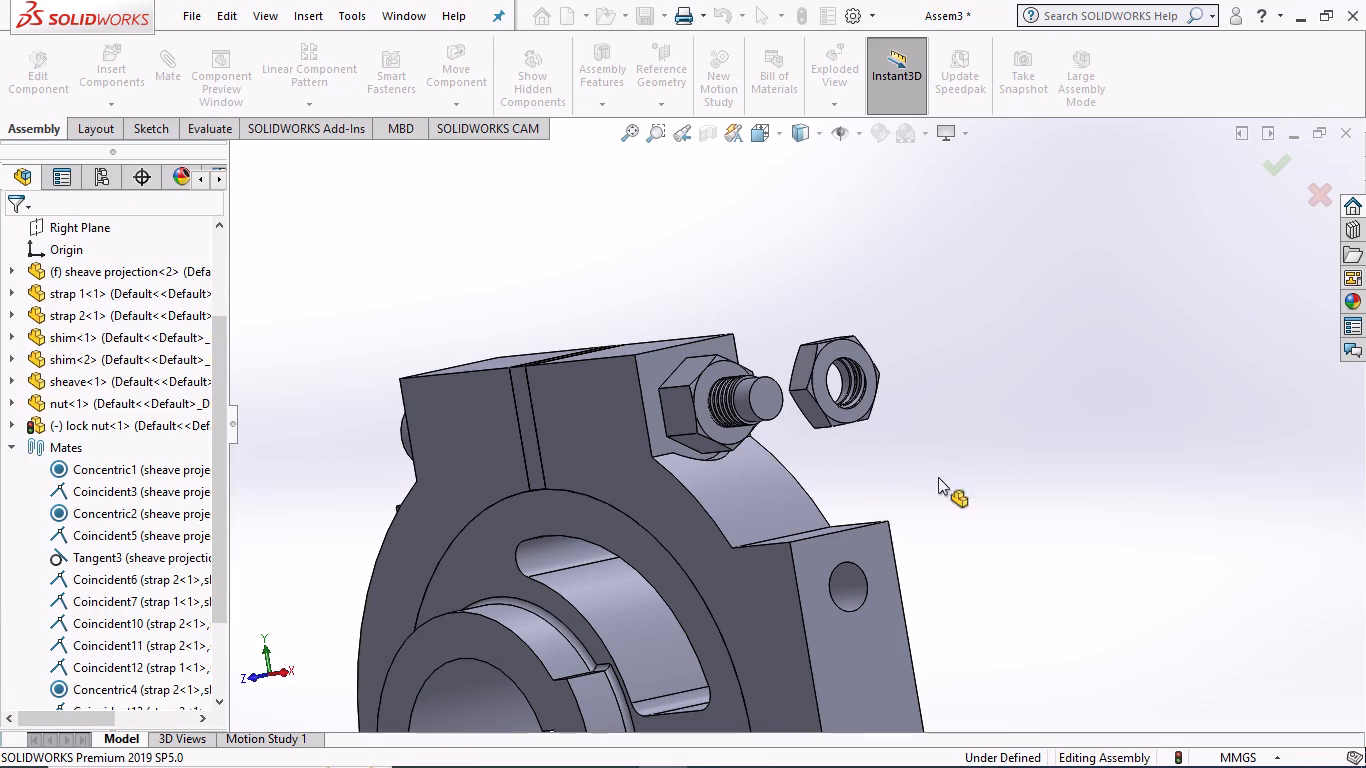
pyautogui.moveTo(938, 477); pyautogui.dragTo(1041, 494, button='middle')
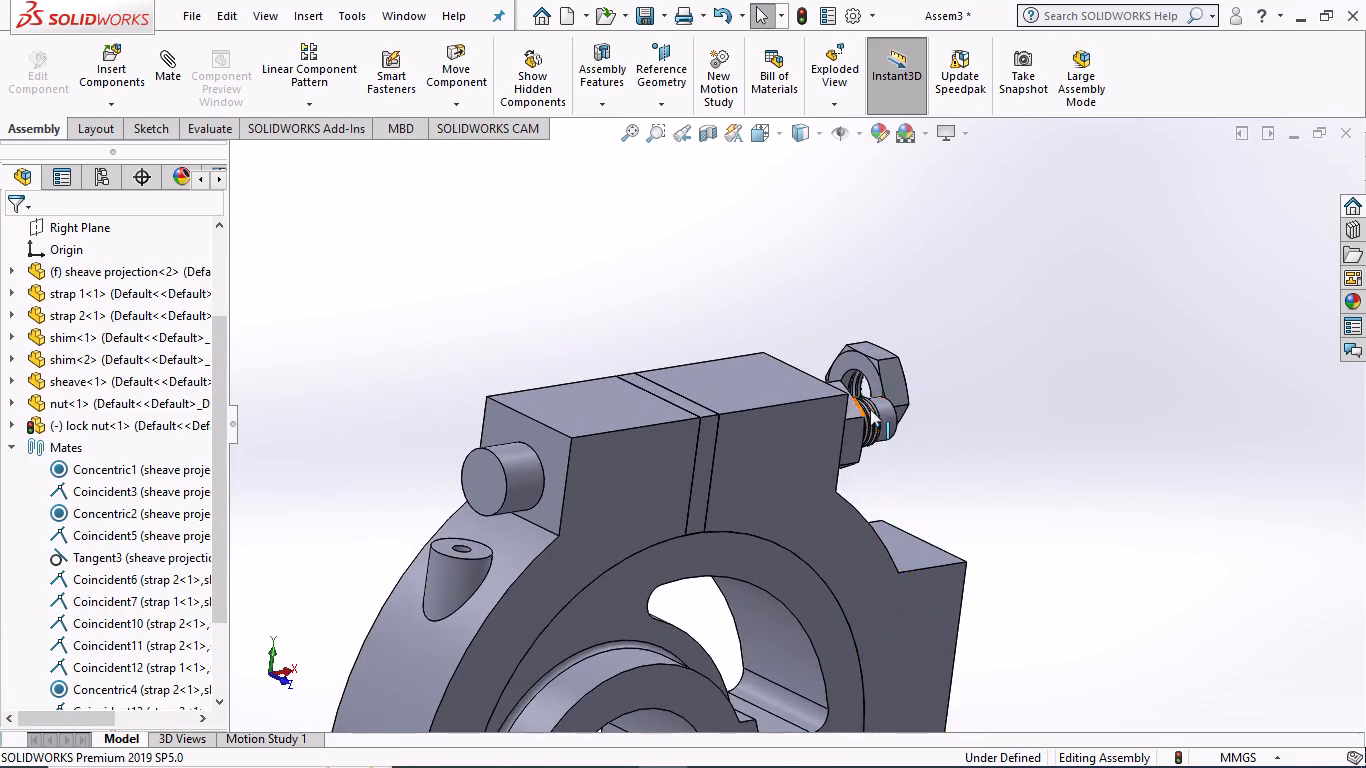
pyautogui.scroll(-5, 870, 409)
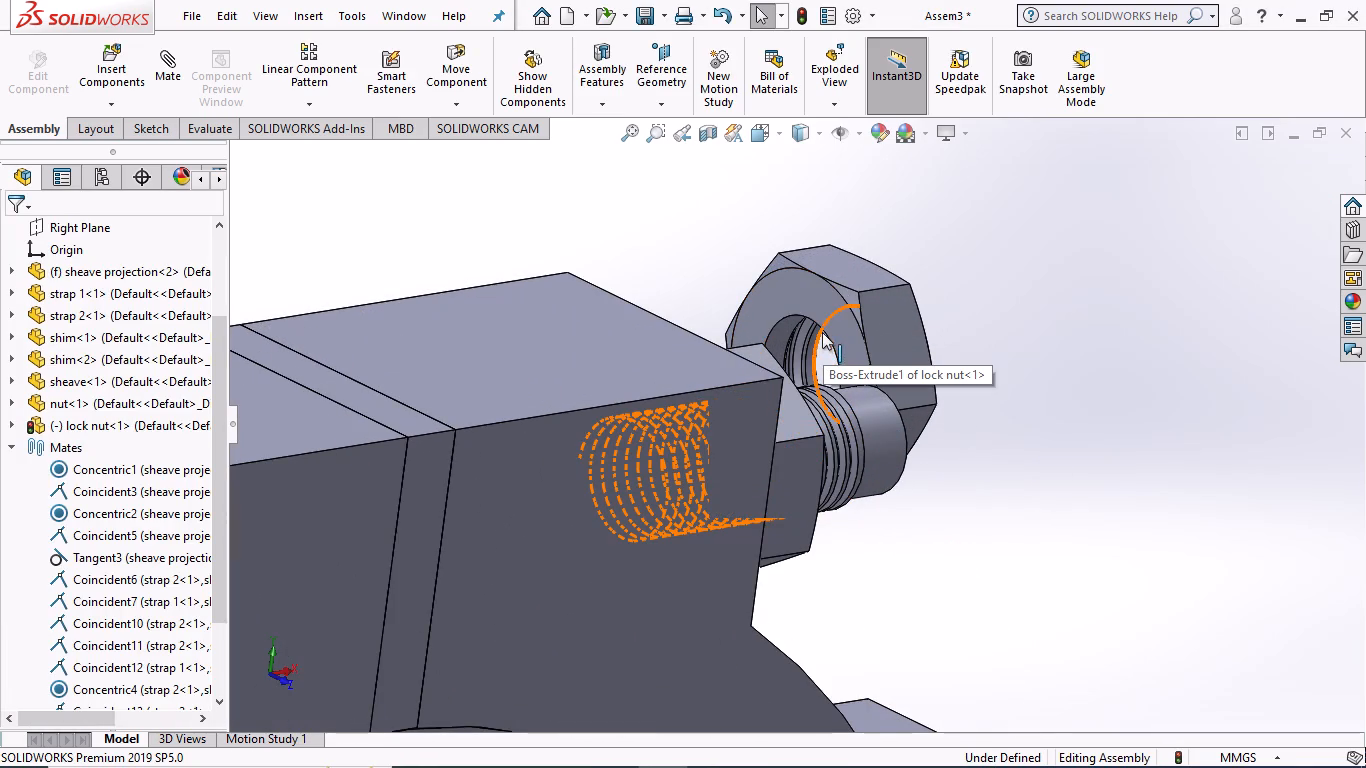
pyautogui.click(825, 331)
pyautogui.moveTo(1136, 490); pyautogui.dragTo(1035, 512, button='middle')
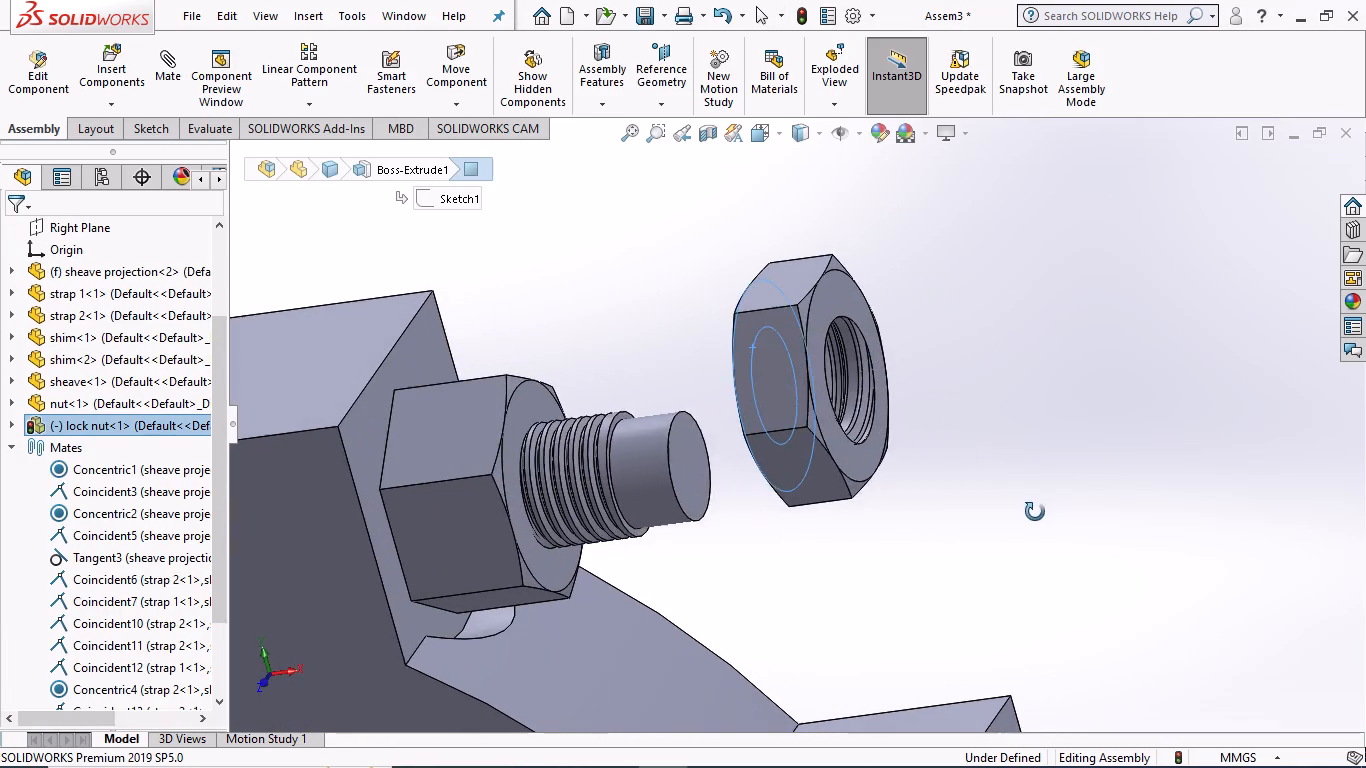
pyautogui.moveTo(1035, 512); pyautogui.dragTo(1032, 513, button='middle')
pyautogui.click(581, 316)
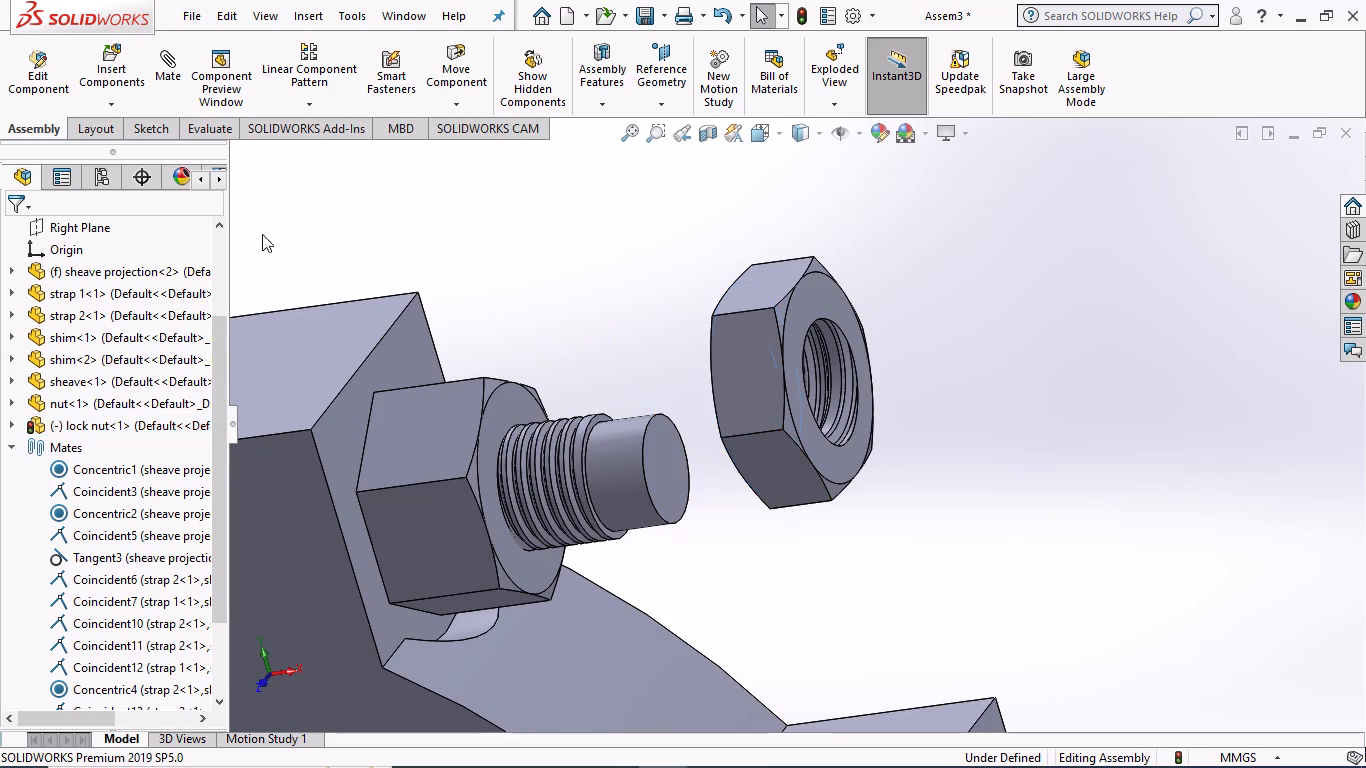
pyautogui.click(157, 75)
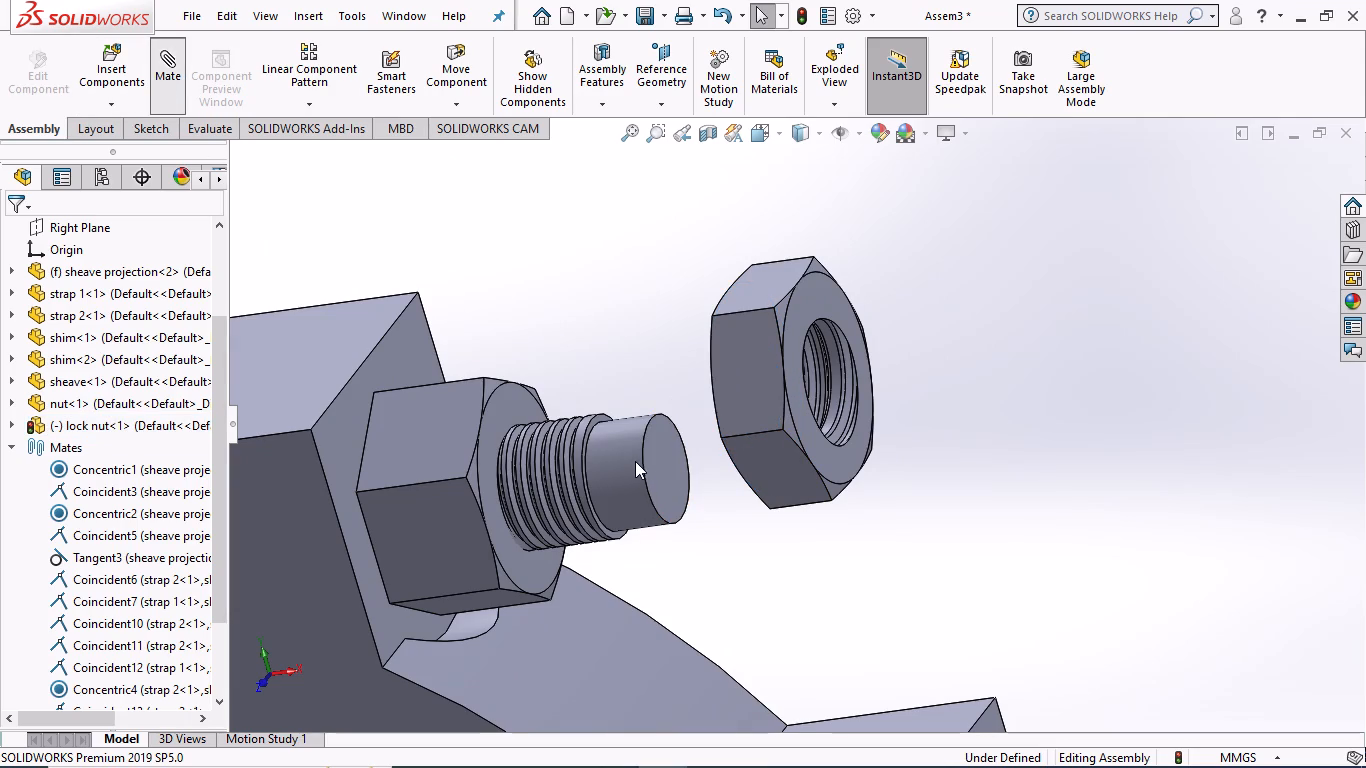
pyautogui.click(644, 436)
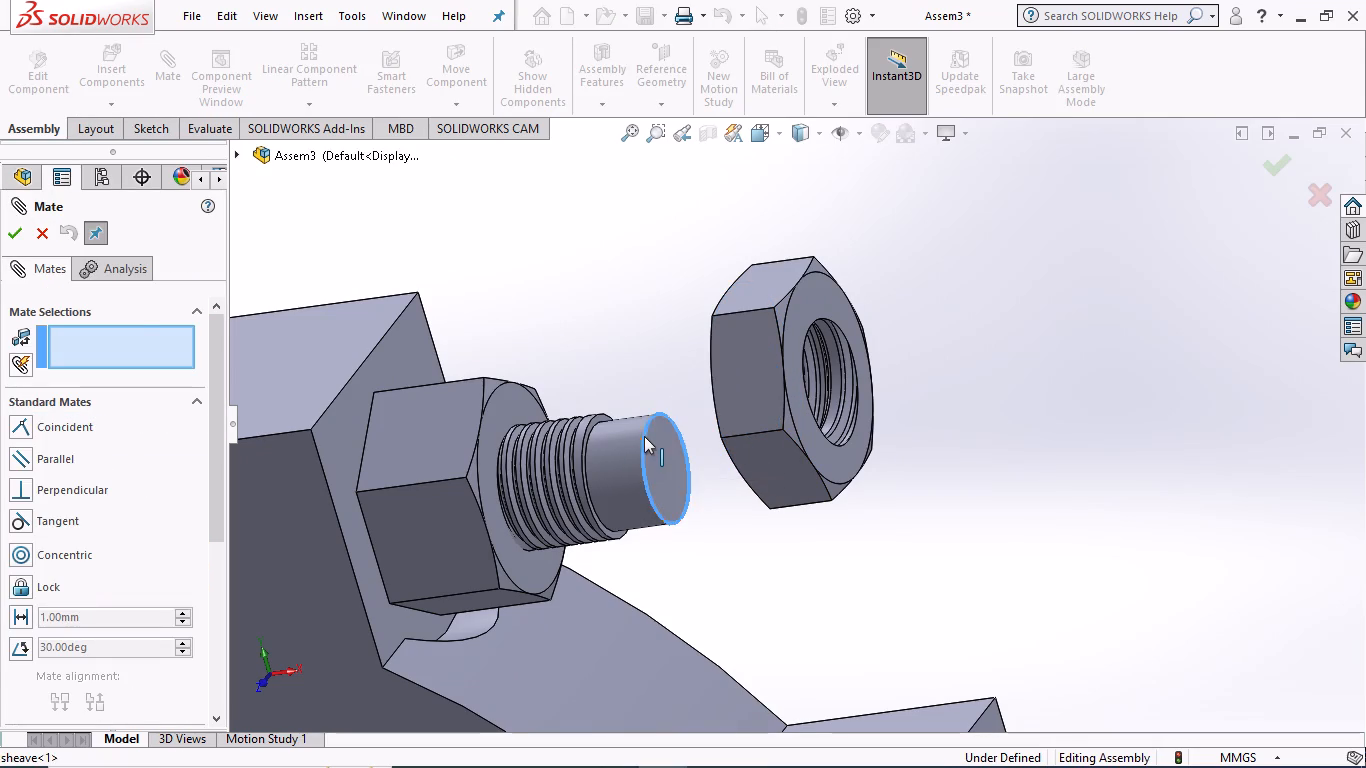
pyautogui.moveTo(606, 351); pyautogui.dragTo(692, 366, button='middle')
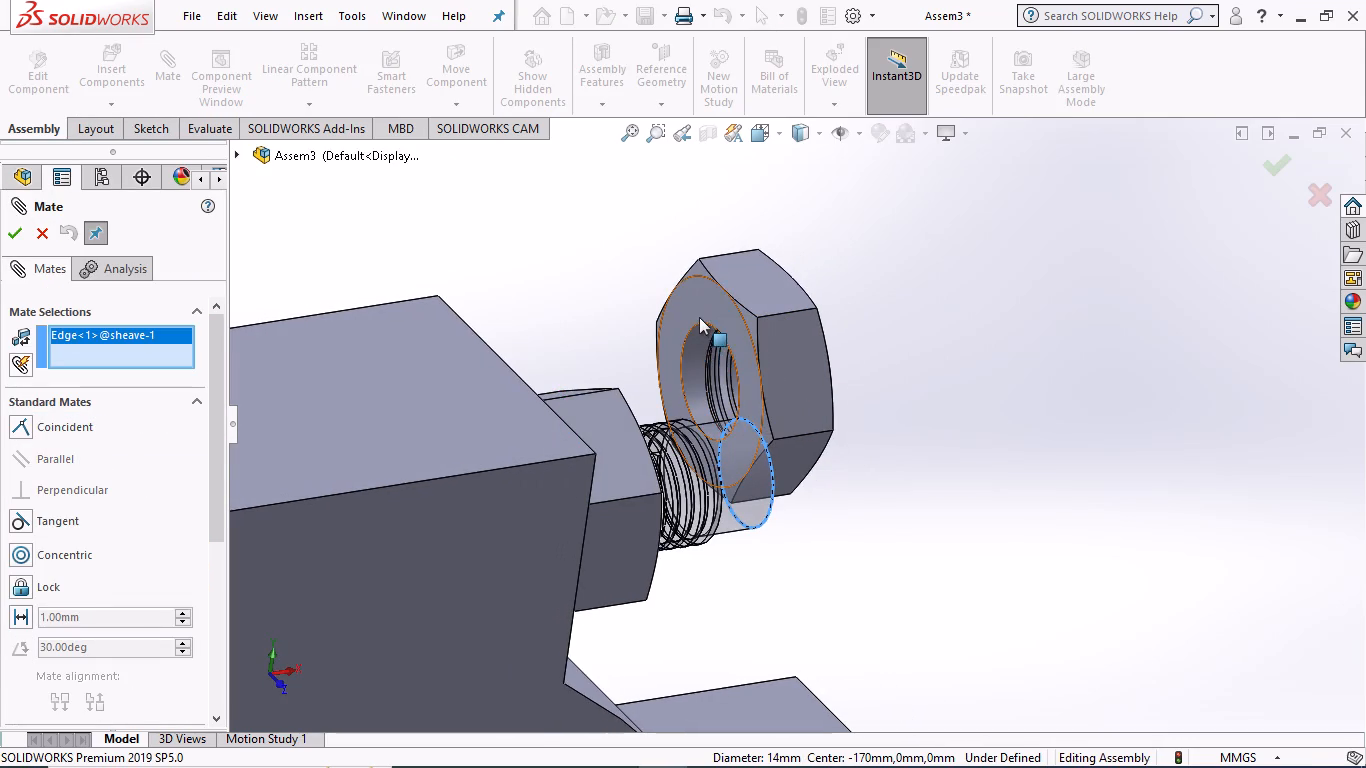
pyautogui.click(697, 322)
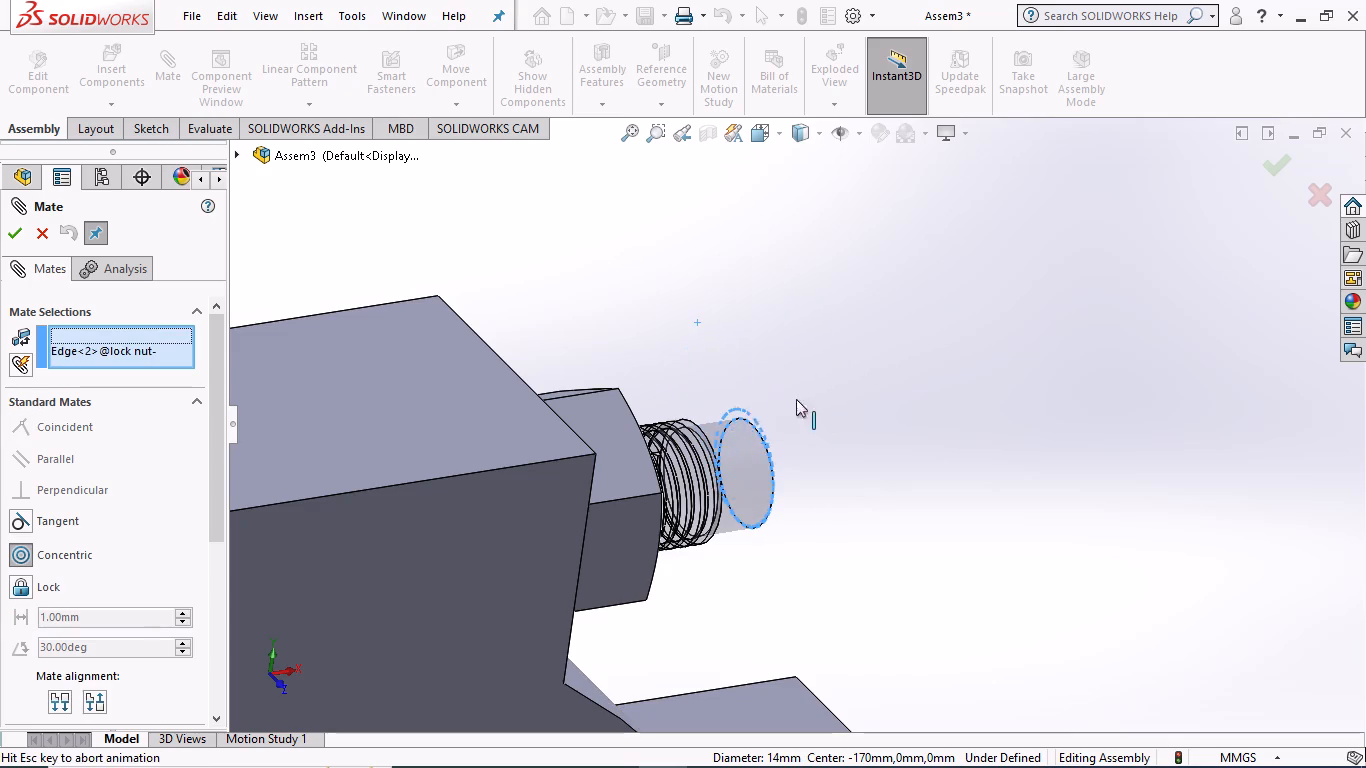
pyautogui.click(919, 566)
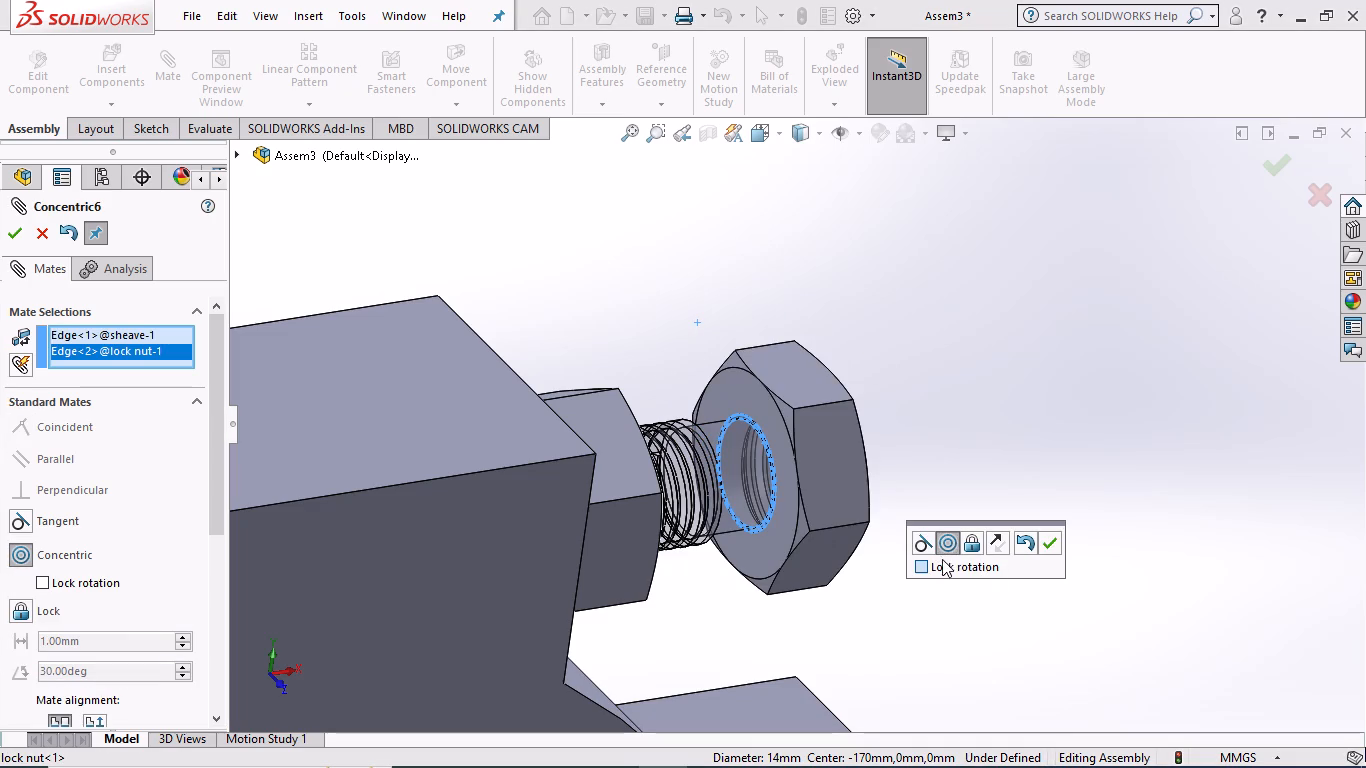
pyautogui.click(1048, 543)
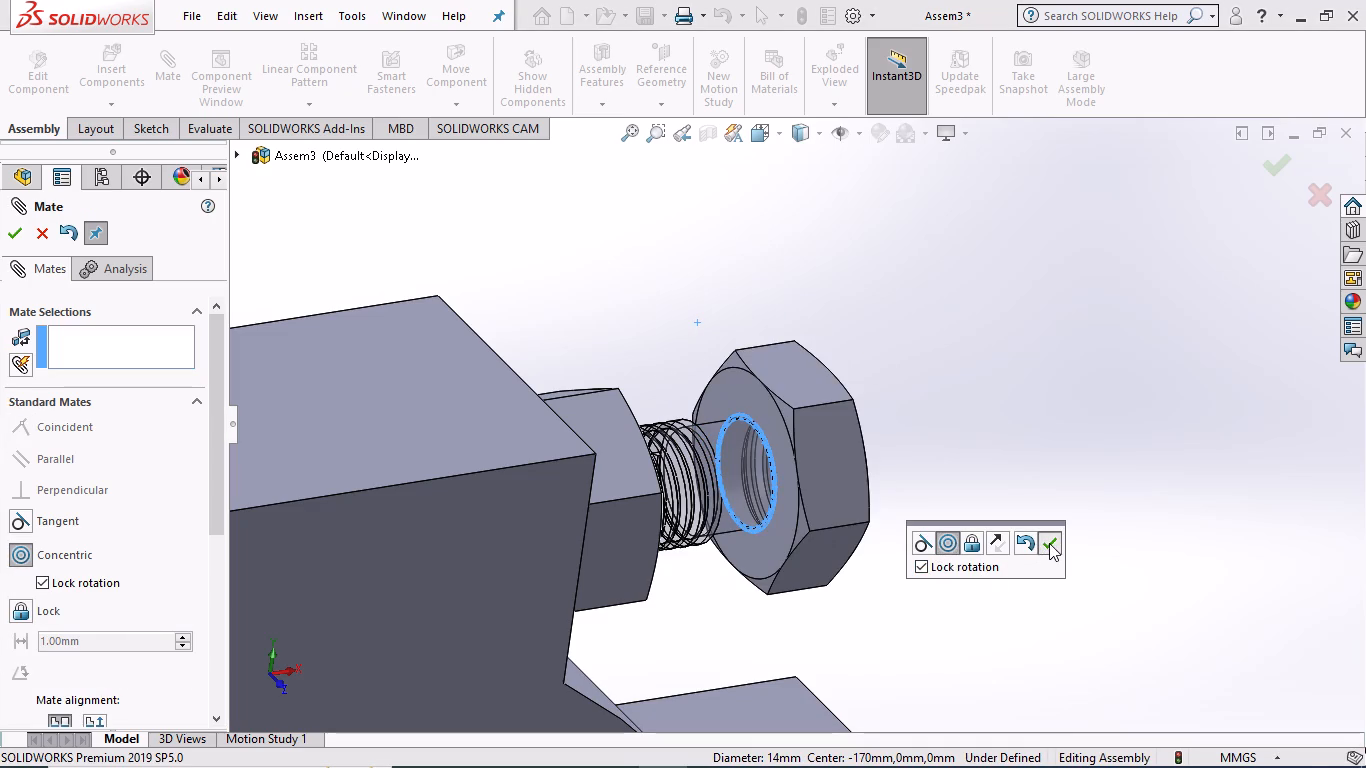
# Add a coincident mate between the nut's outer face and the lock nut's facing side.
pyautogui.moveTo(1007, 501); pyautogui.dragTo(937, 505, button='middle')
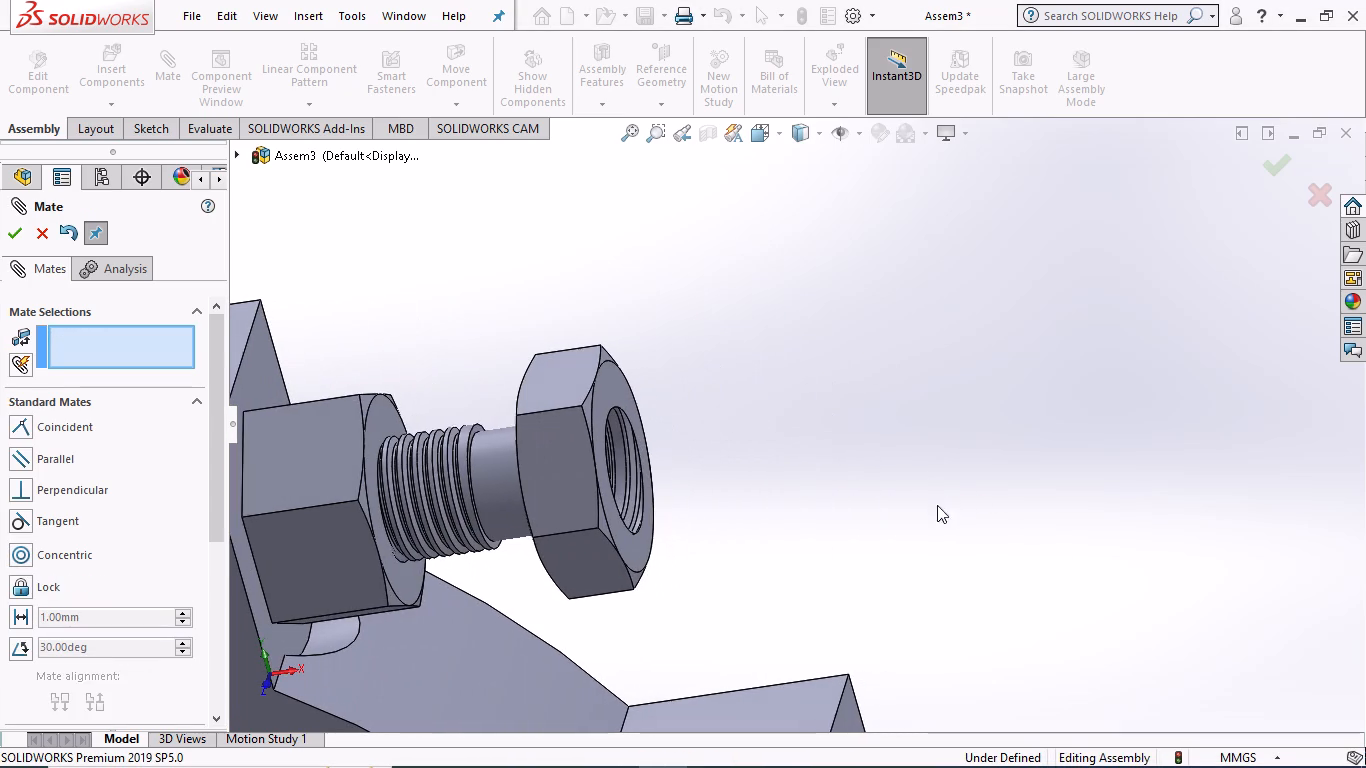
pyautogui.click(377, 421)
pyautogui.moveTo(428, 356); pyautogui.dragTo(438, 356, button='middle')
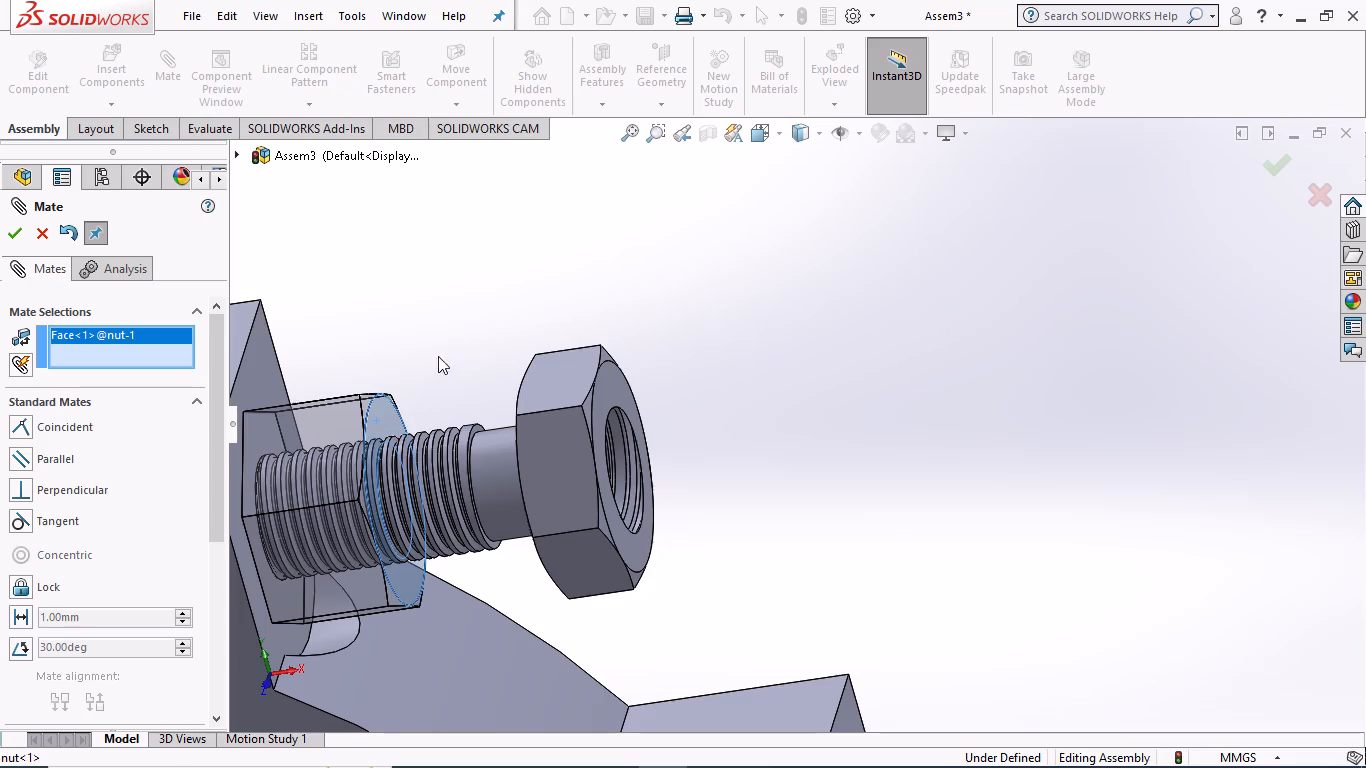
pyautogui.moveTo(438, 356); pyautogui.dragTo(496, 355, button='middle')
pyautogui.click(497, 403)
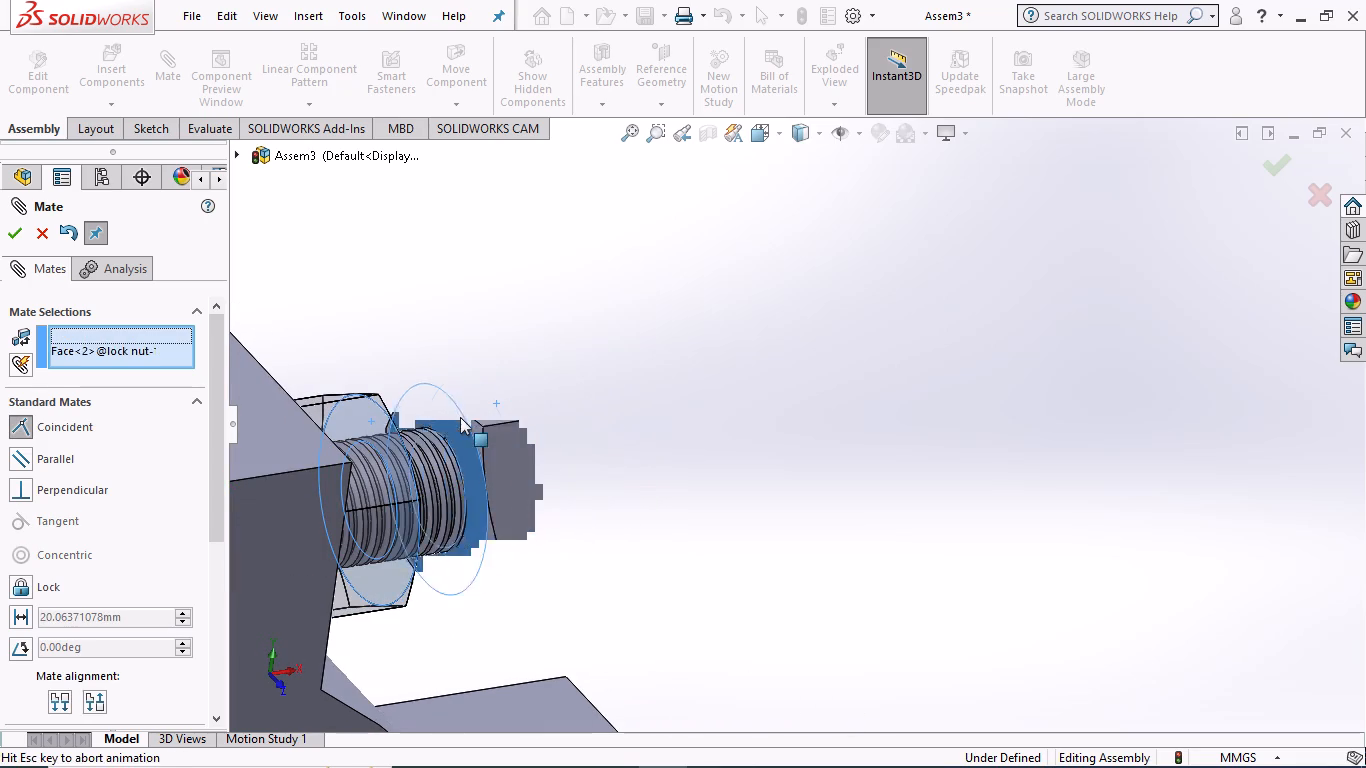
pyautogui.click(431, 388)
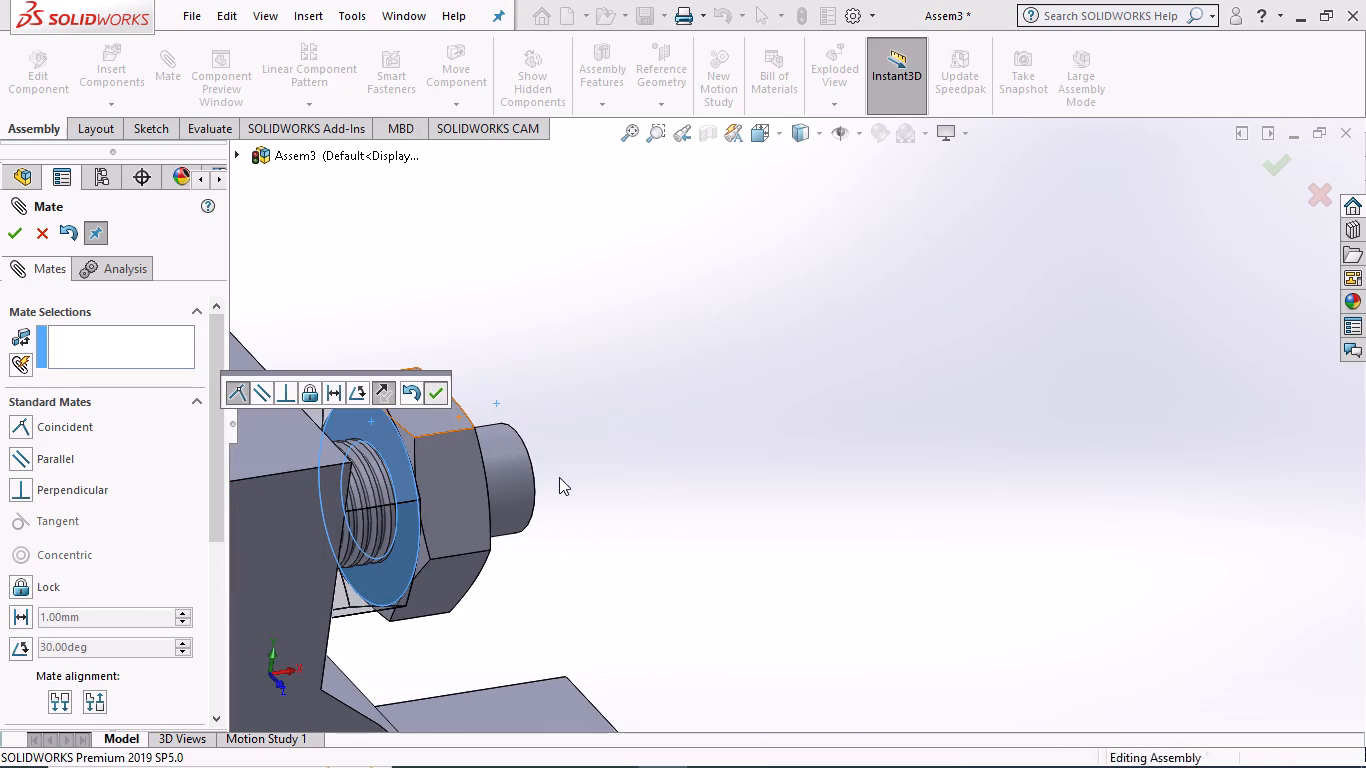
# Examine how the nut and lock nut sit together on the upper sheave, from the end and at an angle.
pyautogui.scroll(1, 695, 546)
pyautogui.moveTo(753, 556); pyautogui.dragTo(605, 566, button='middle')
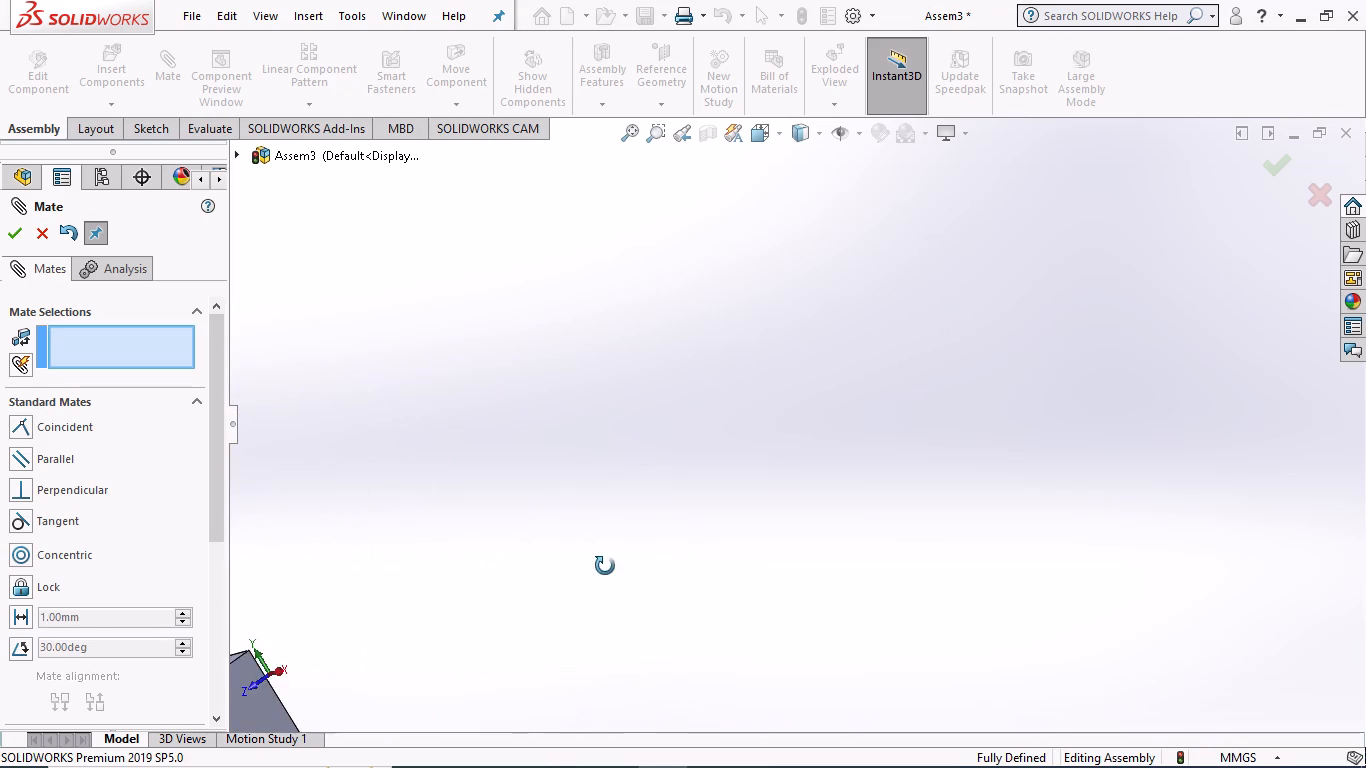
pyautogui.moveTo(605, 566); pyautogui.dragTo(679, 572, button='middle')
pyautogui.scroll(3, 630, 574)
pyautogui.moveTo(804, 512); pyautogui.dragTo(696, 522, button='middle')
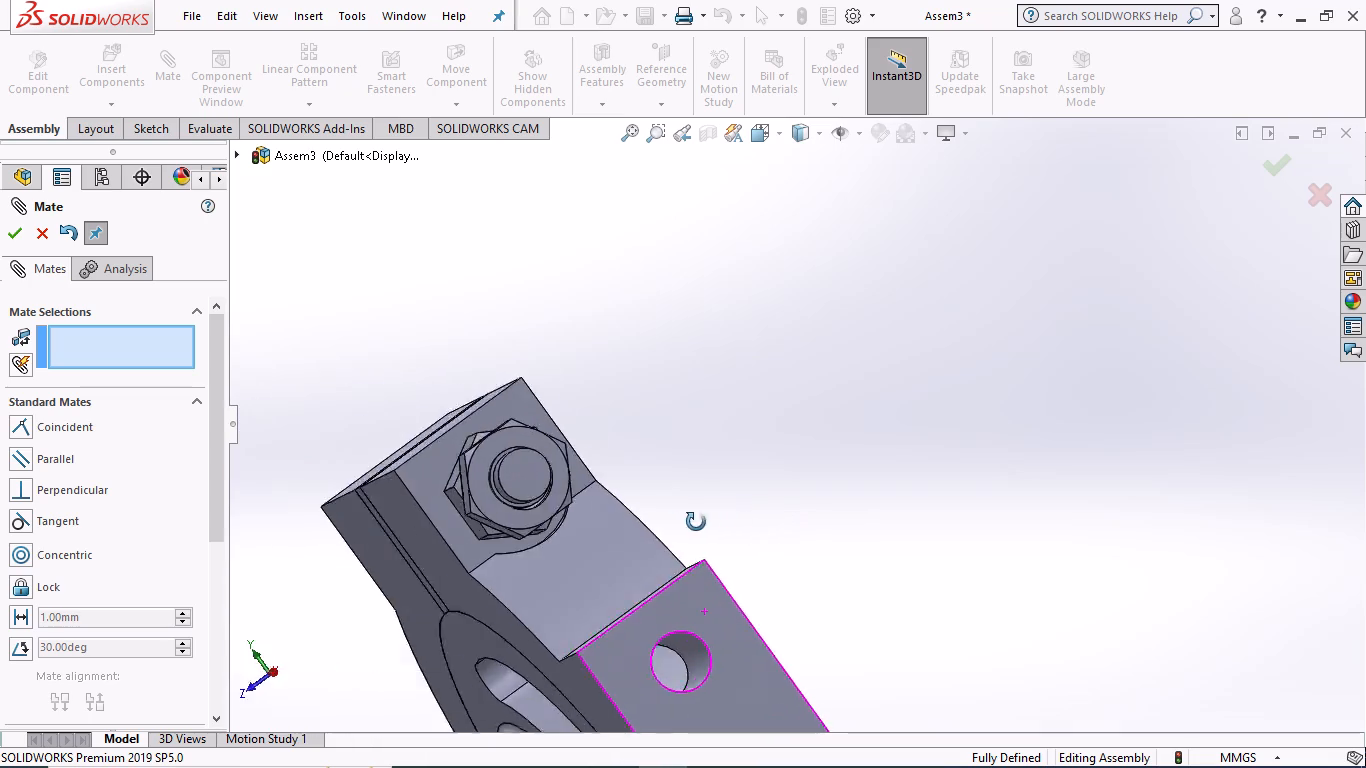
pyautogui.moveTo(696, 522); pyautogui.dragTo(692, 560, button='middle')
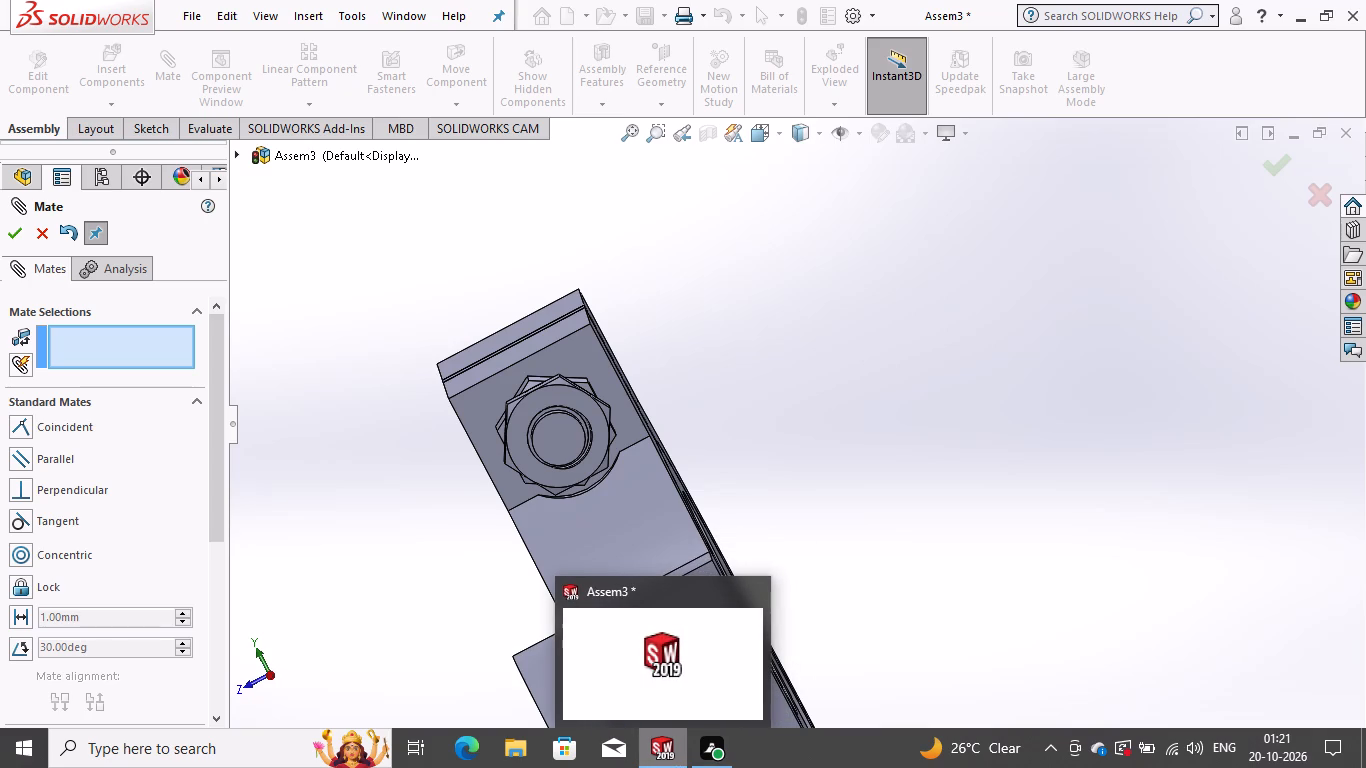
pyautogui.scroll(3, 790, 512)
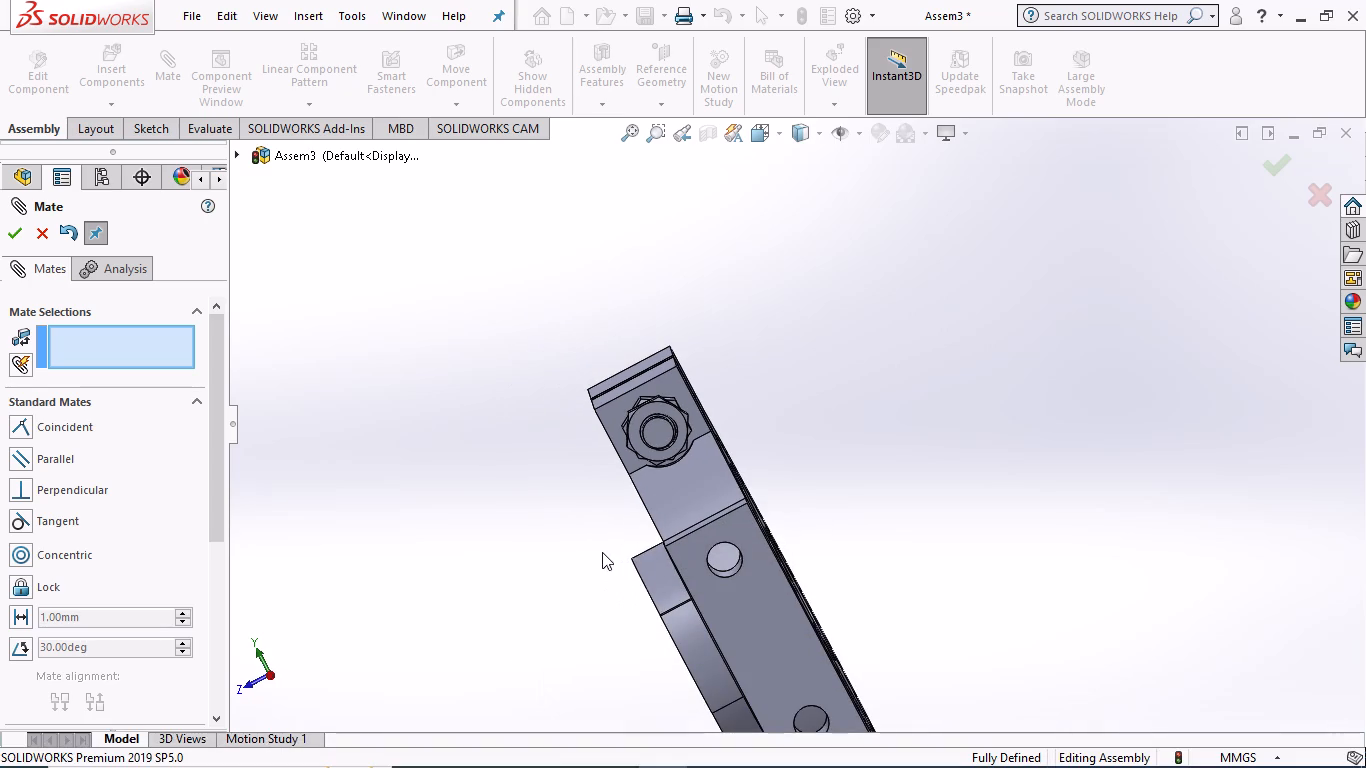
pyautogui.moveTo(600, 550); pyautogui.dragTo(624, 473, button='middle')
pyautogui.scroll(1, 600, 549)
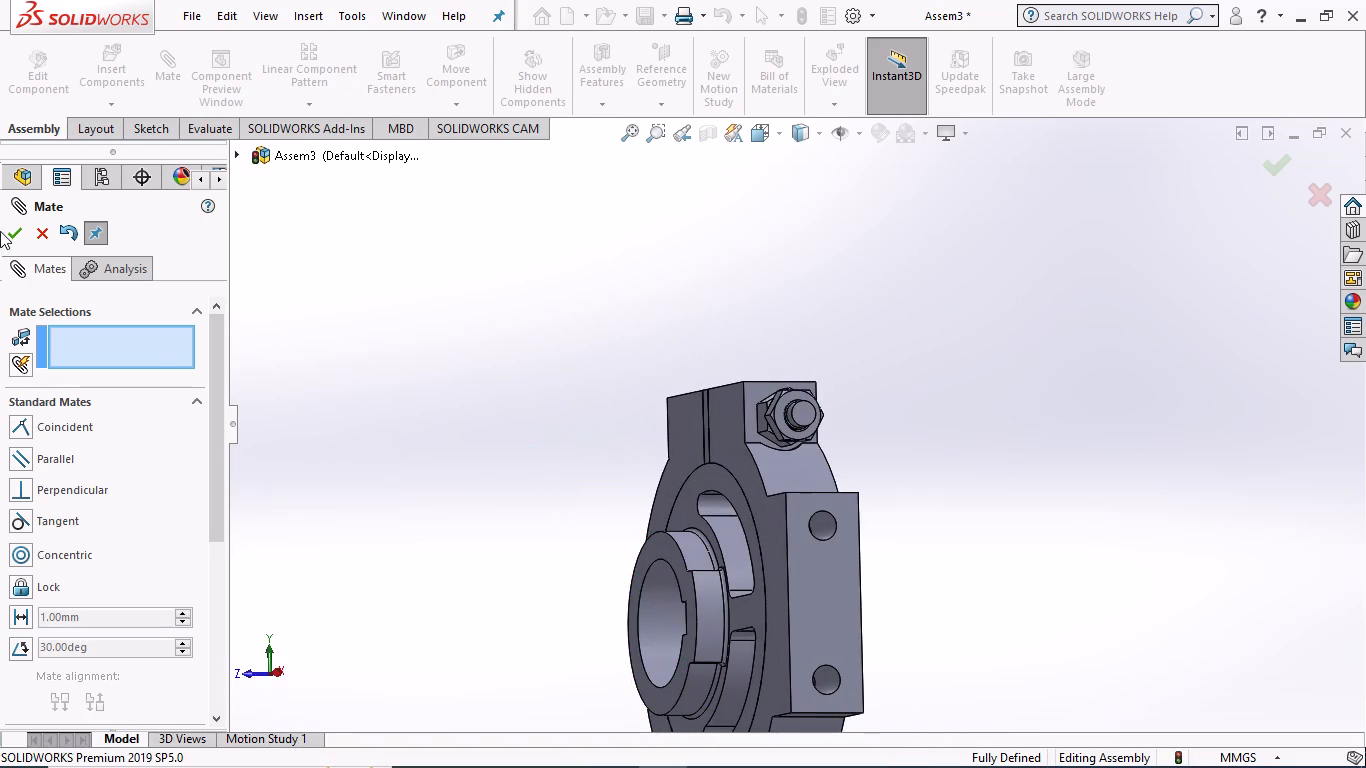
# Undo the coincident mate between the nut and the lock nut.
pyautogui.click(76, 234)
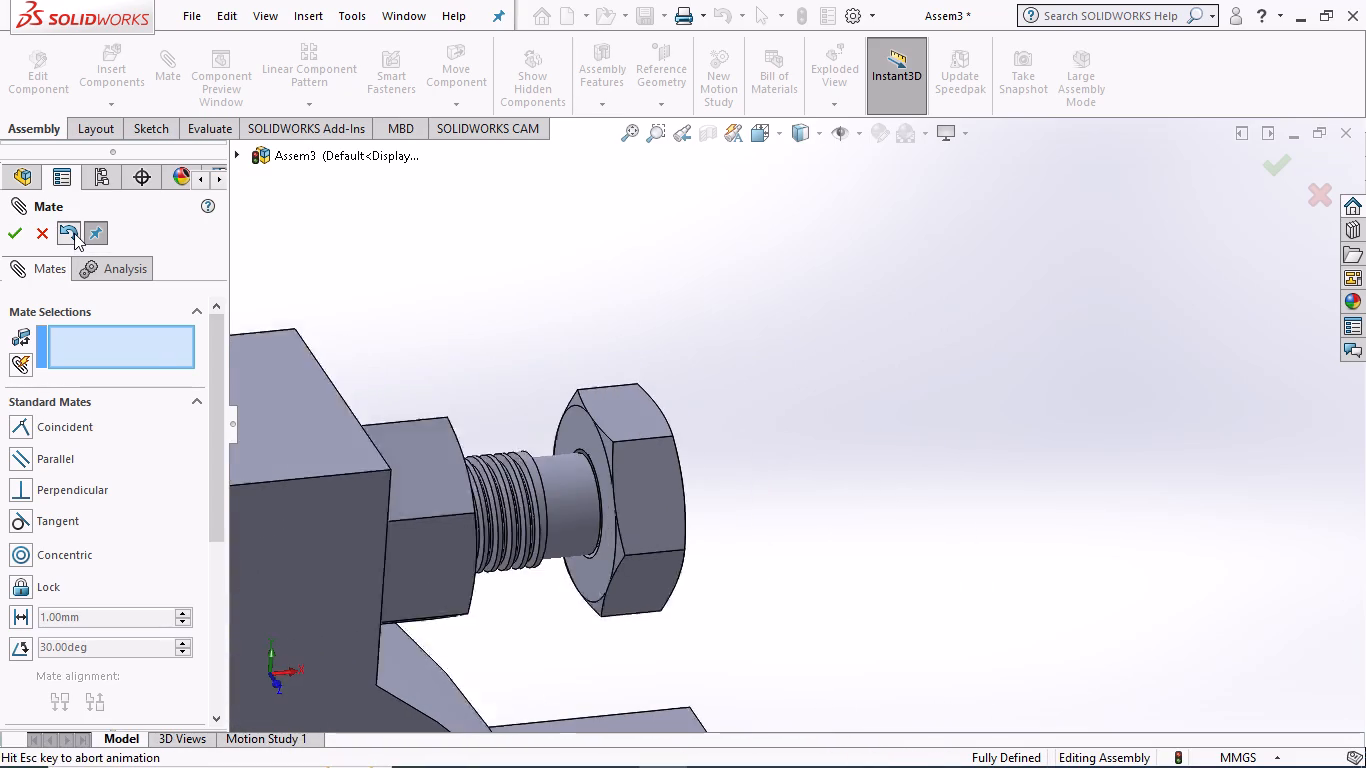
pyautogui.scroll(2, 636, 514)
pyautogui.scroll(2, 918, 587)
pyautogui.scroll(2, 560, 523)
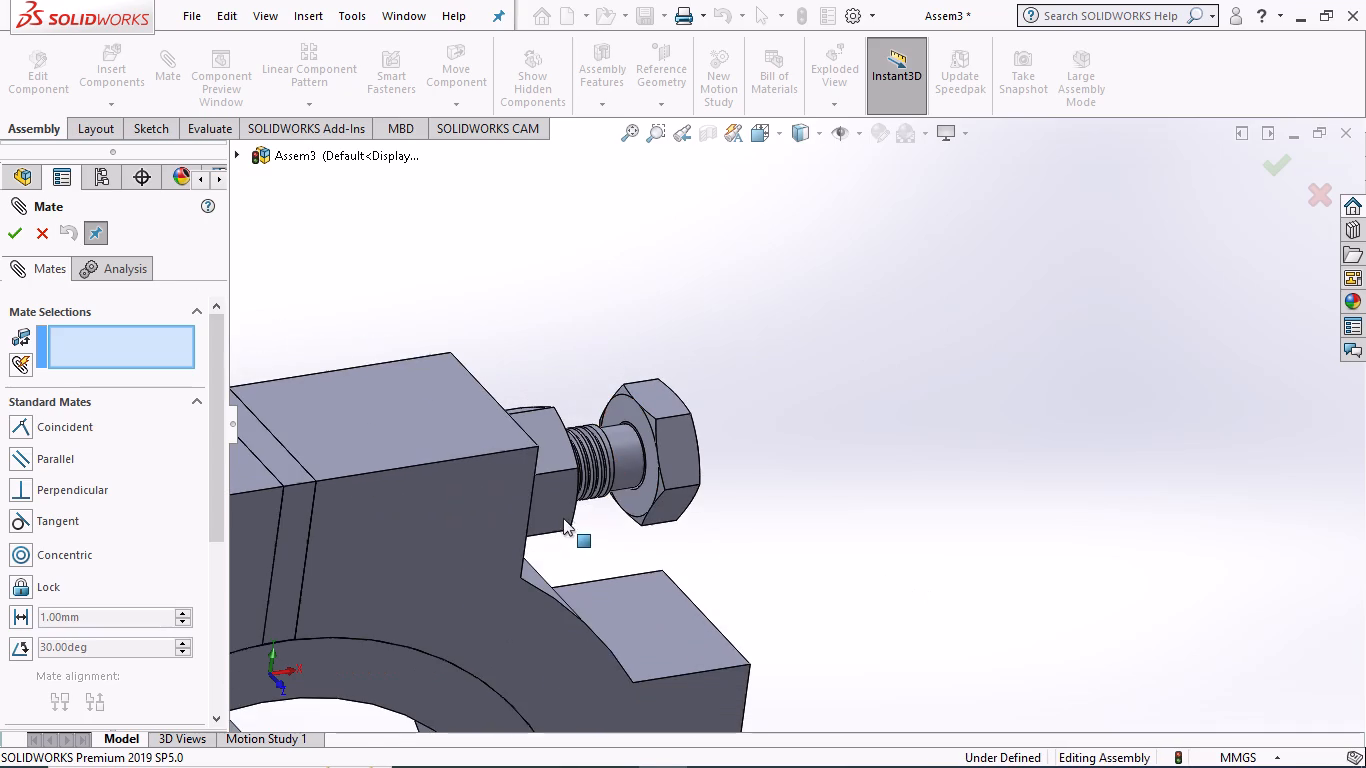
# Close the Mate command and delete the concentric mate between the sheave and the lock nut.
pyautogui.scroll(2, 897, 581)
pyautogui.moveTo(983, 603); pyautogui.dragTo(838, 601, button='middle')
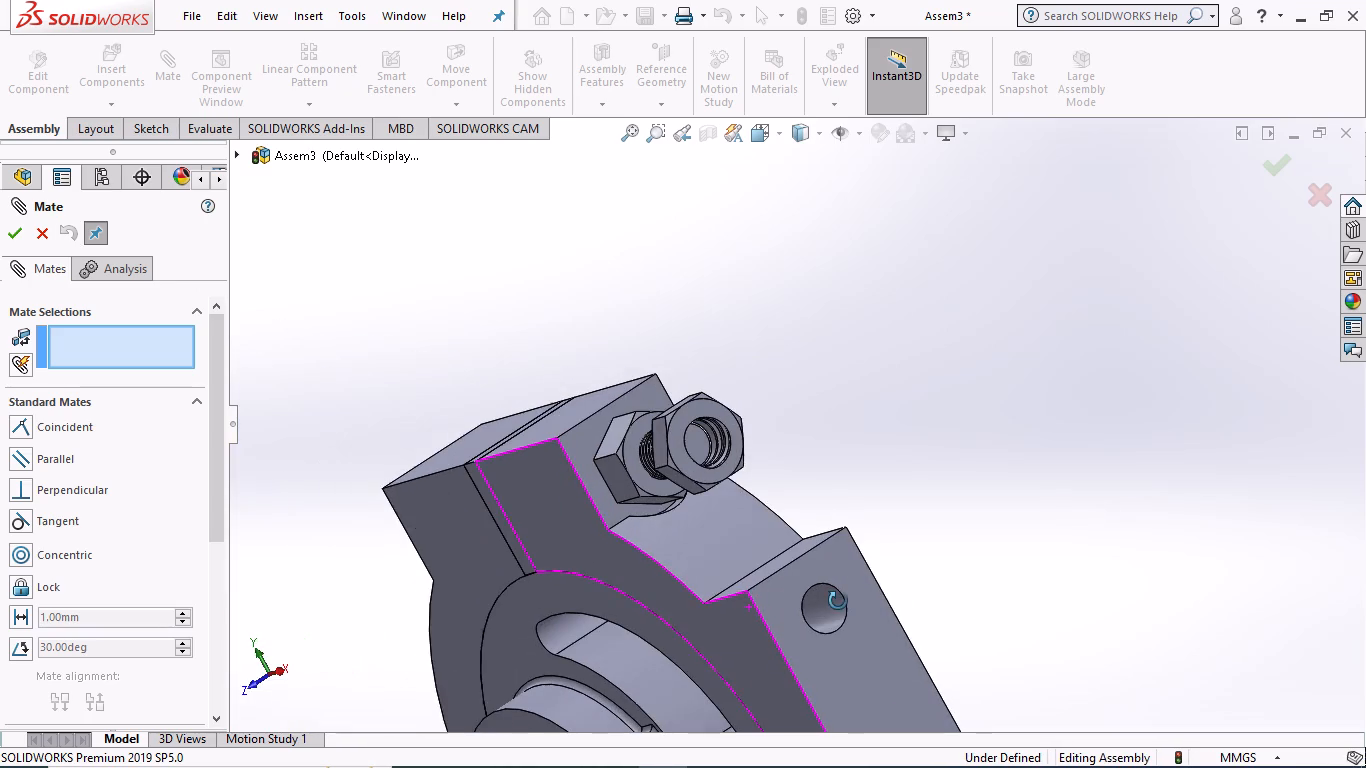
pyautogui.moveTo(838, 601); pyautogui.dragTo(844, 601, button='middle')
pyautogui.moveTo(672, 424); pyautogui.dragTo(672, 447, button='middle')
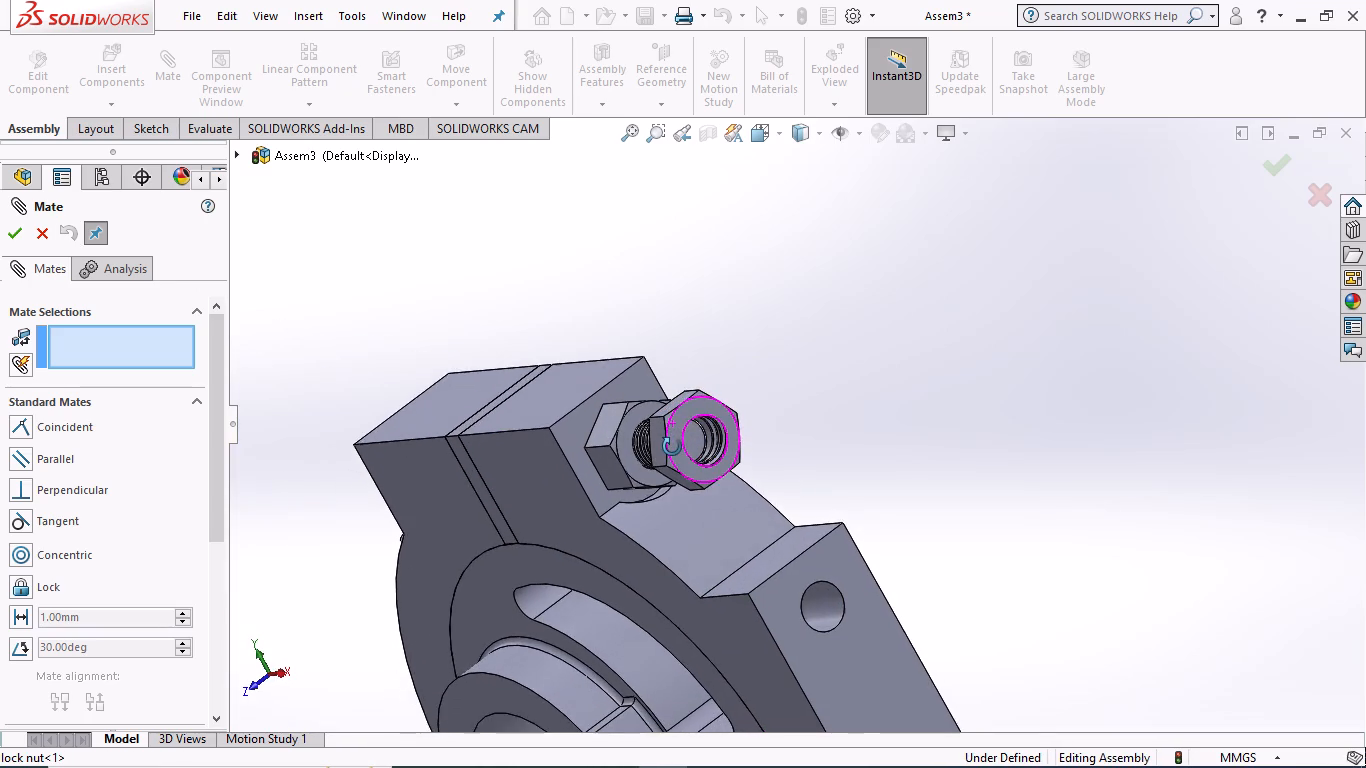
pyautogui.moveTo(672, 447); pyautogui.dragTo(699, 456, button='middle')
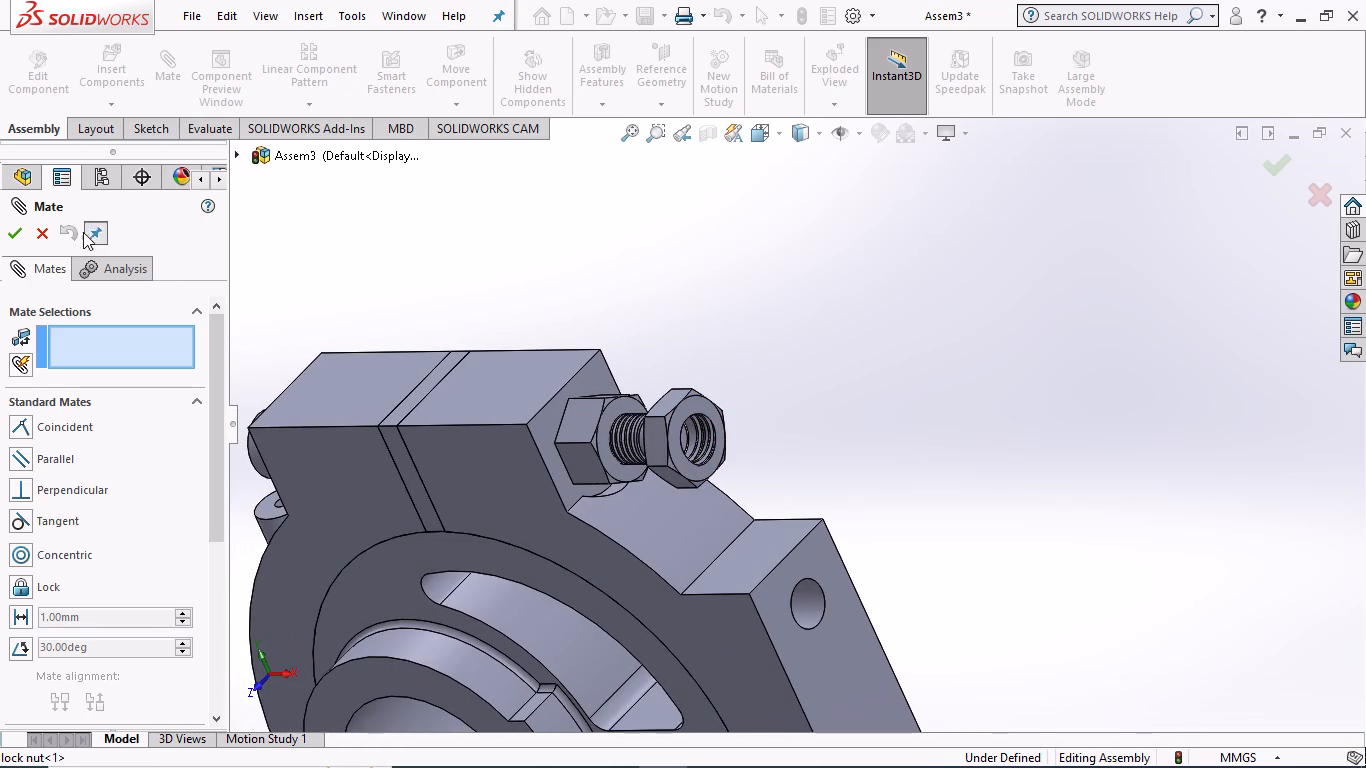
pyautogui.click(40, 230)
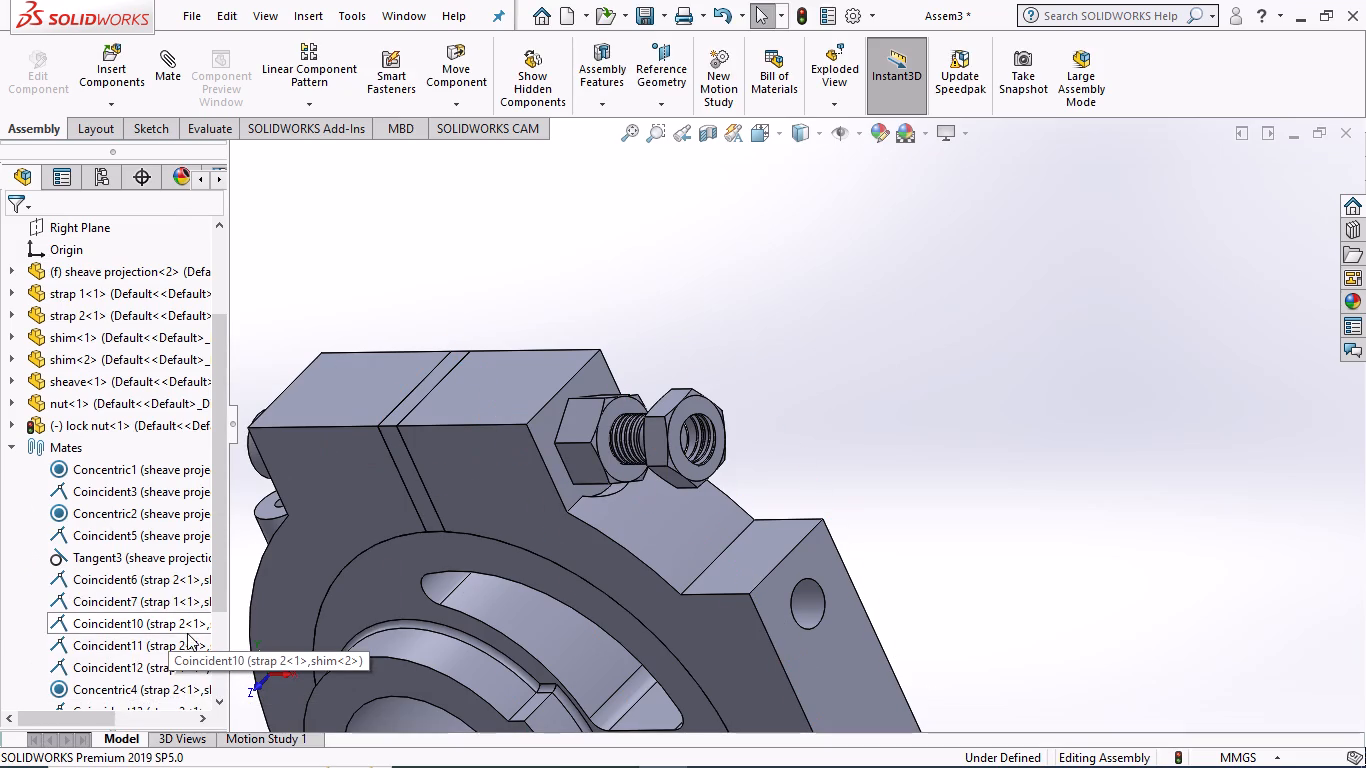
pyautogui.scroll(-3, 162, 626)
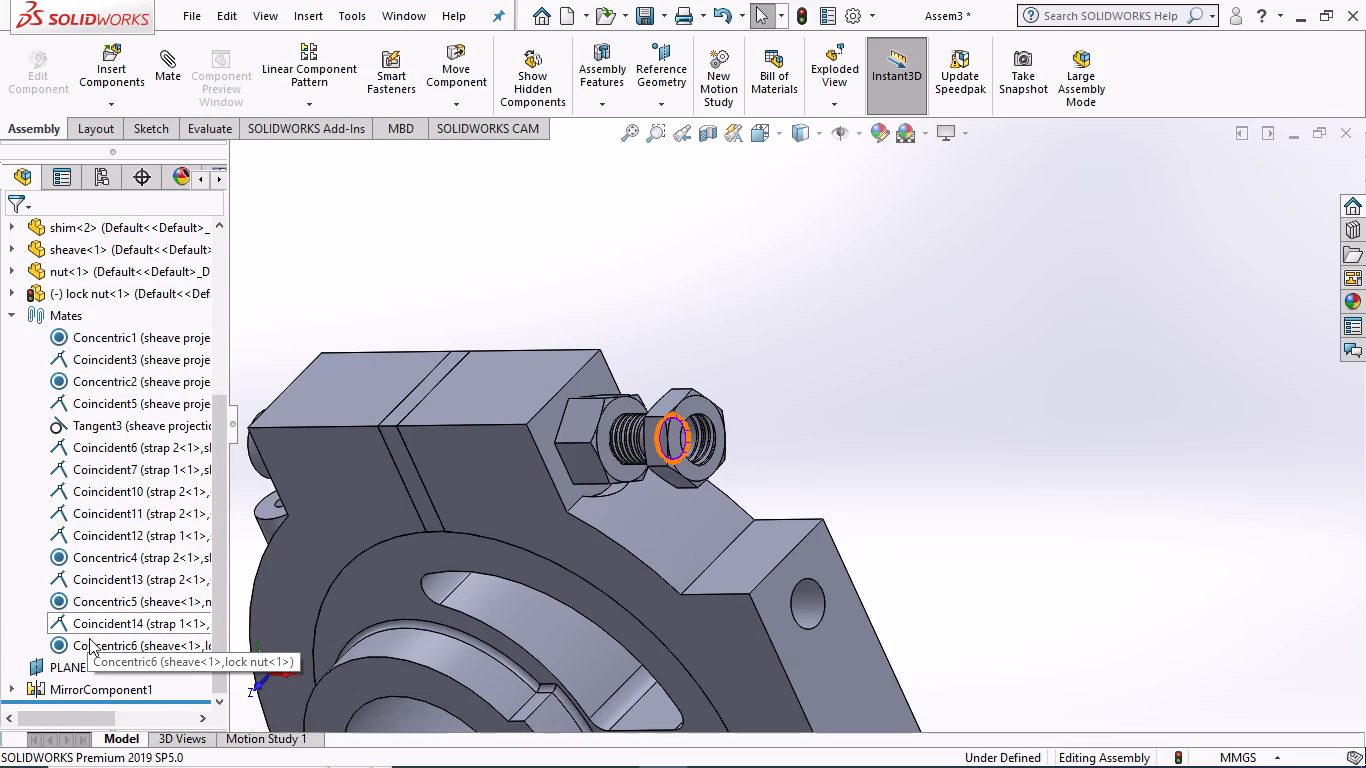
pyautogui.rightClick(89, 638)
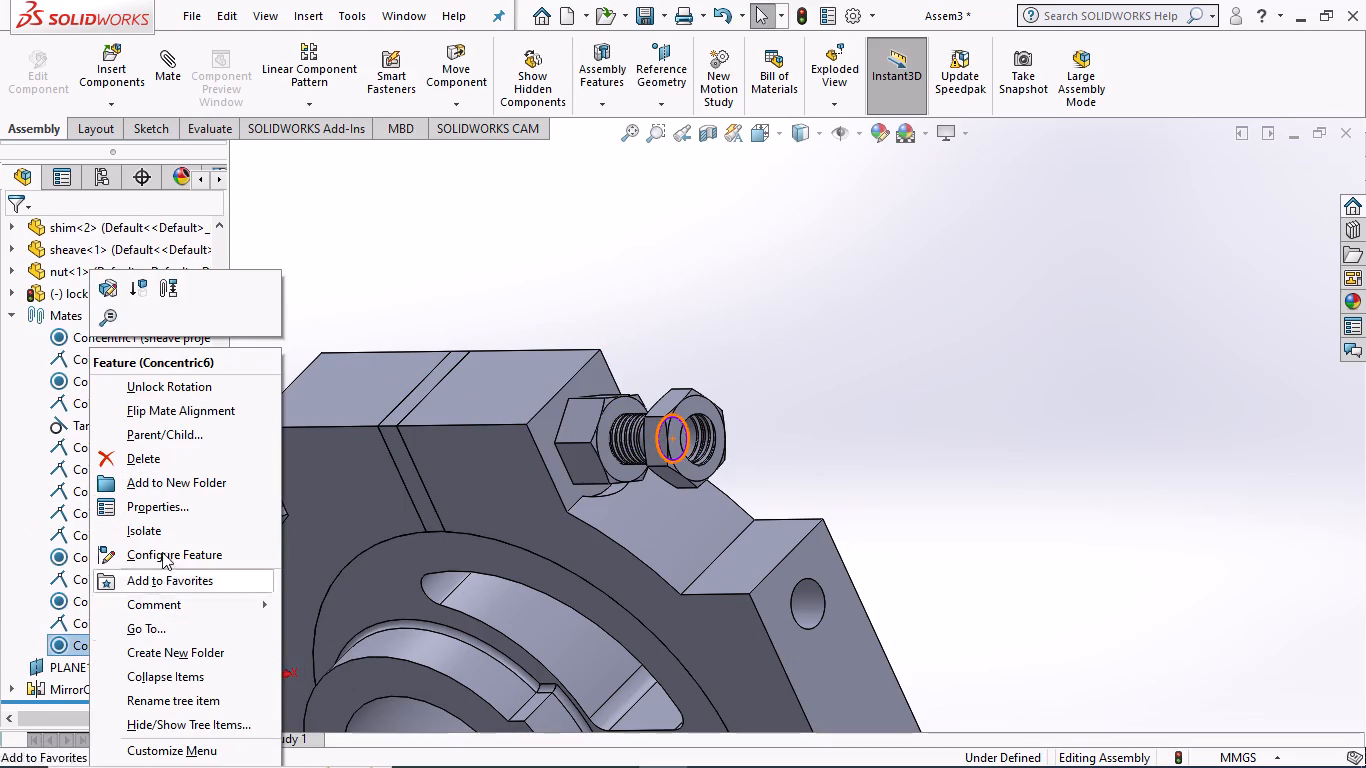
pyautogui.click(169, 455)
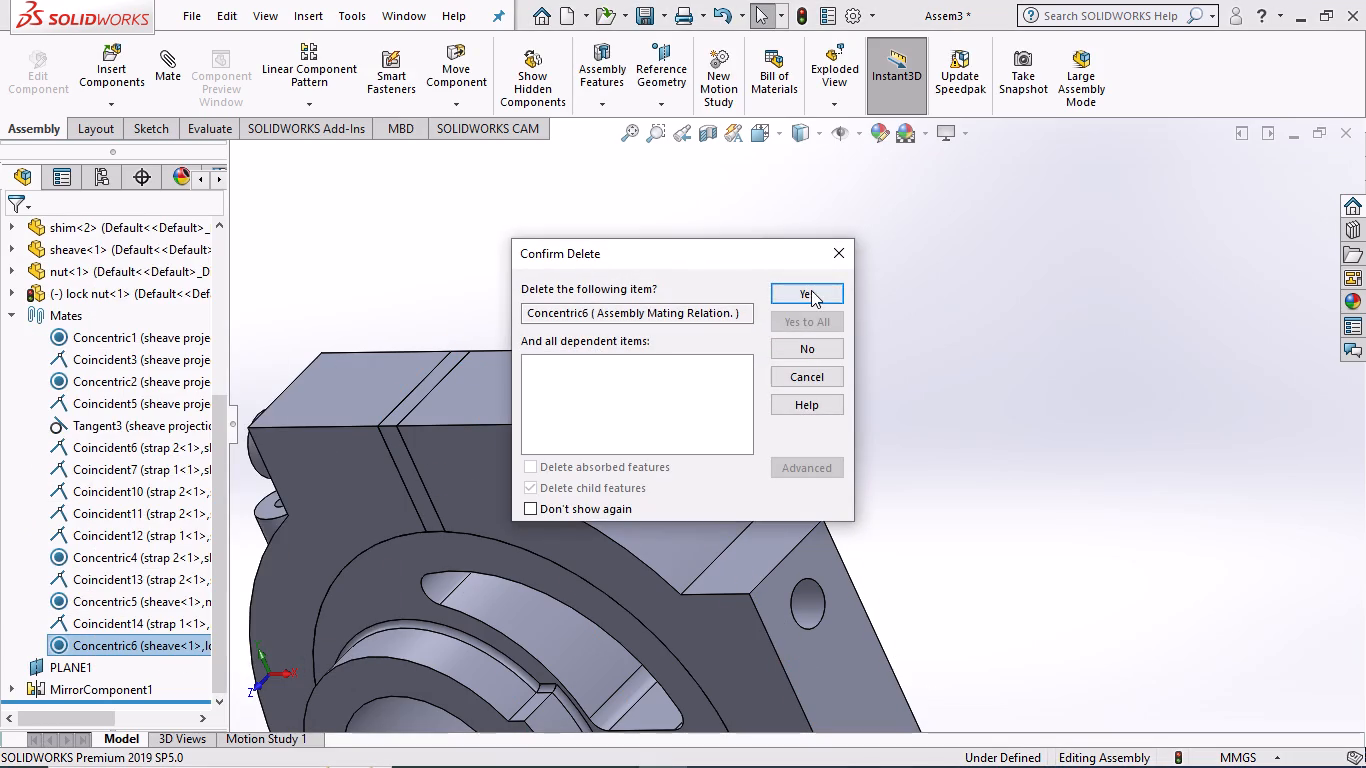
pyautogui.click(810, 290)
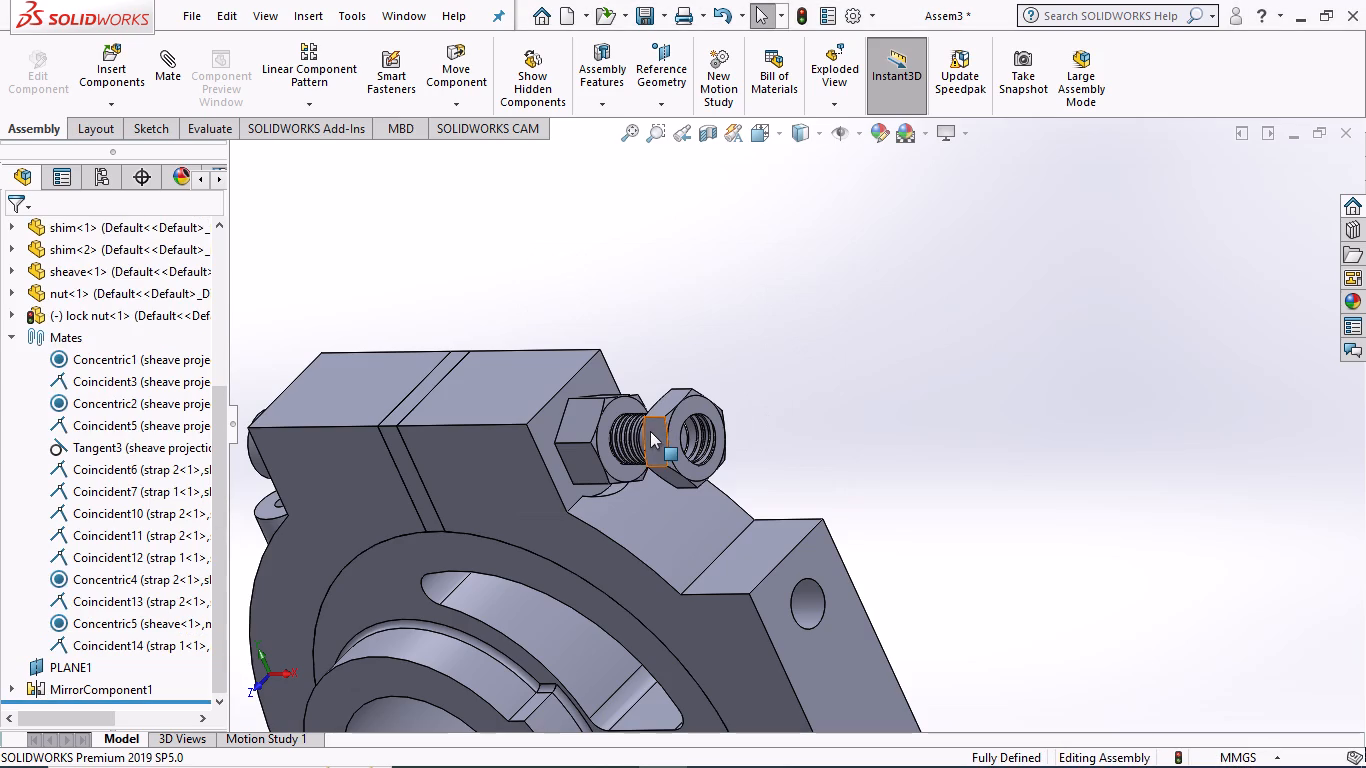
# Move the lock nut off the upper sheave's tip into the free space beyond it.
pyautogui.moveTo(651, 430); pyautogui.dragTo(669, 444)
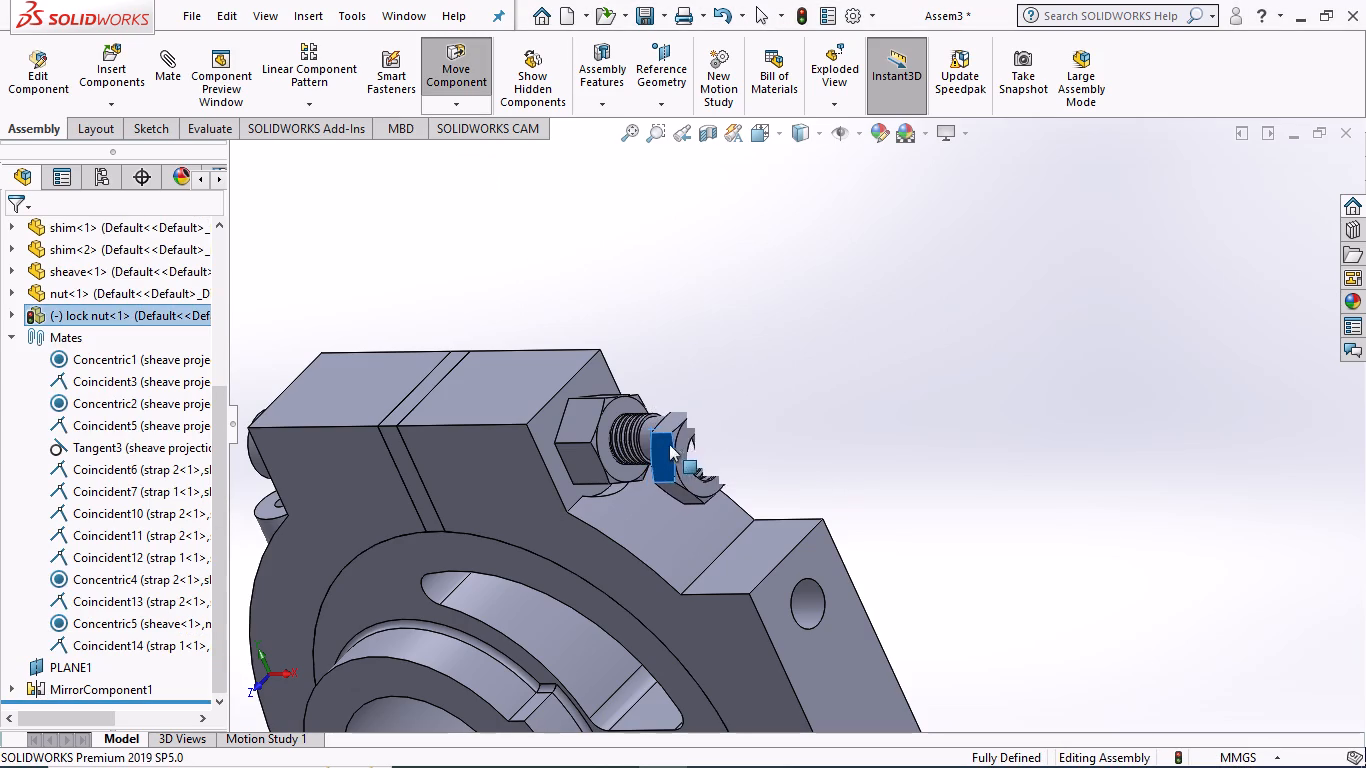
pyautogui.moveTo(669, 444); pyautogui.dragTo(736, 411)
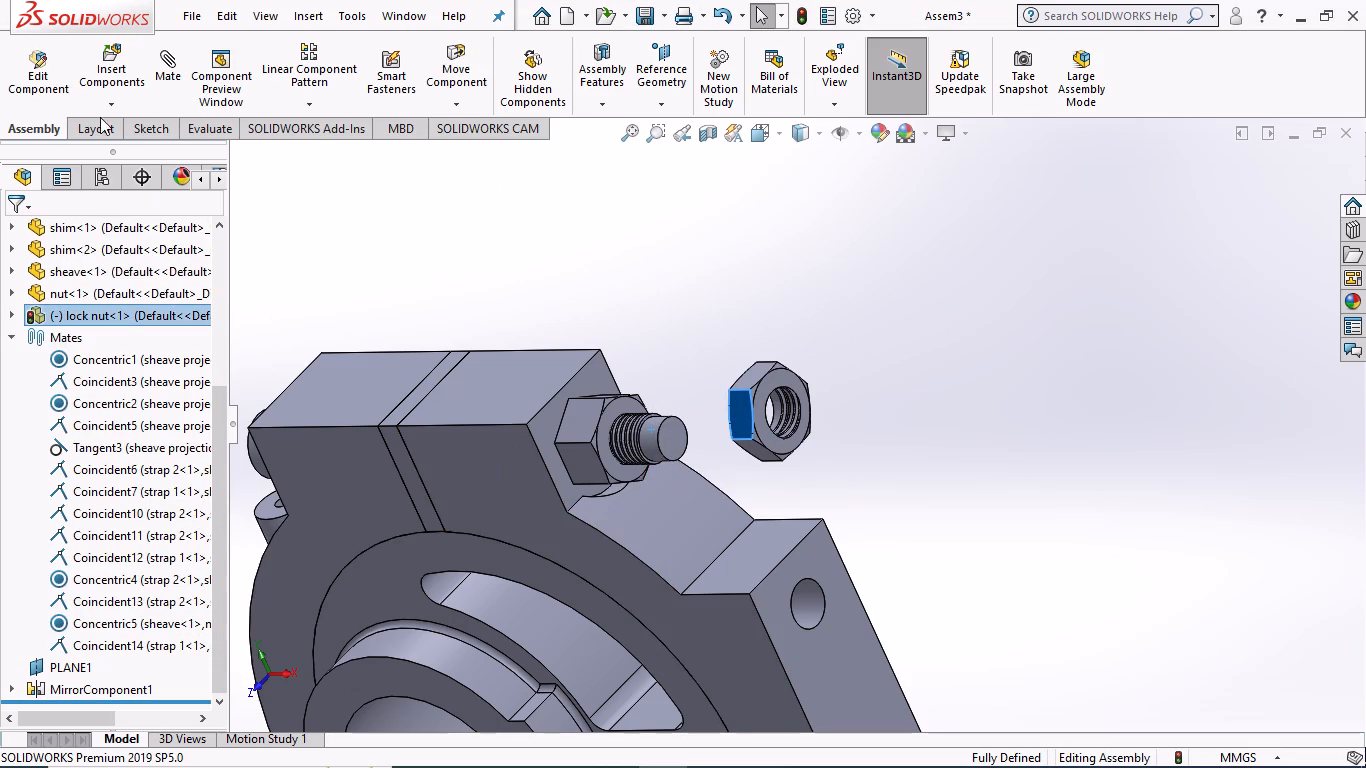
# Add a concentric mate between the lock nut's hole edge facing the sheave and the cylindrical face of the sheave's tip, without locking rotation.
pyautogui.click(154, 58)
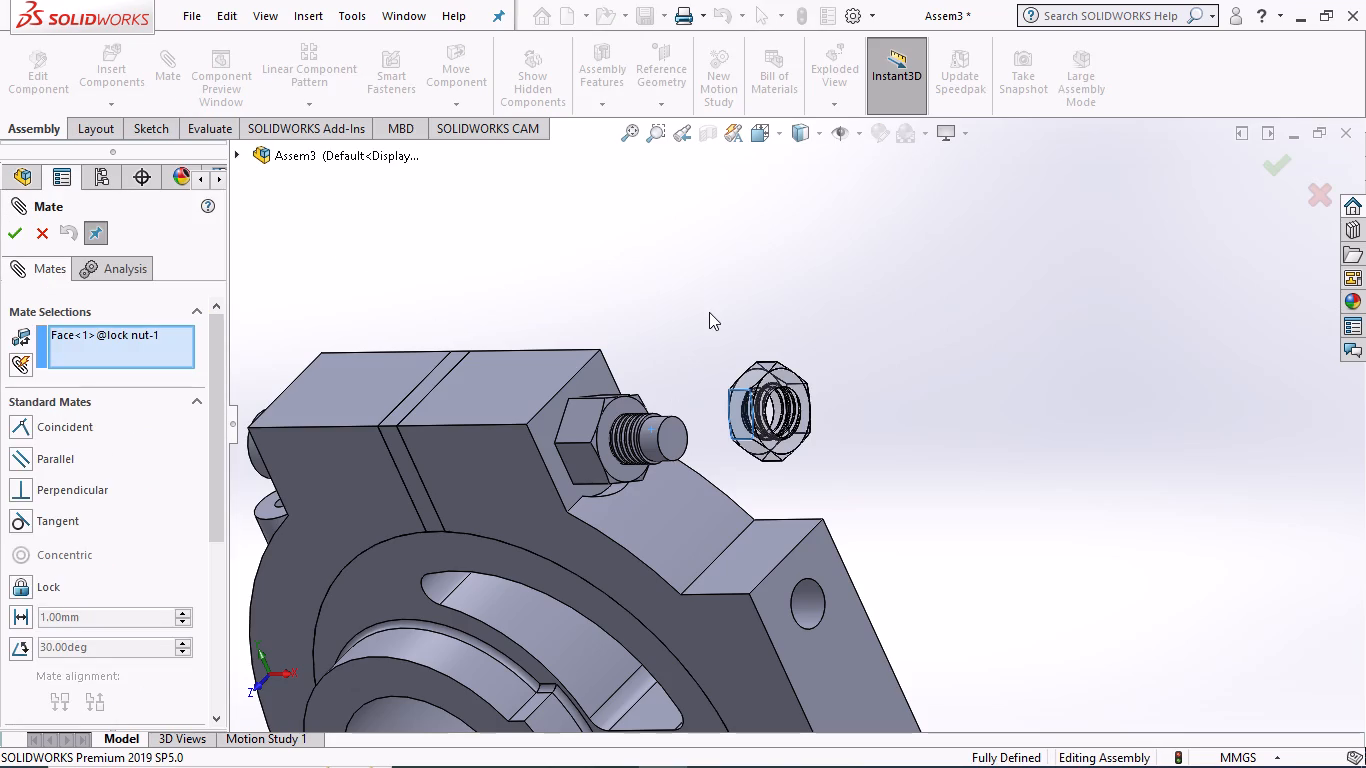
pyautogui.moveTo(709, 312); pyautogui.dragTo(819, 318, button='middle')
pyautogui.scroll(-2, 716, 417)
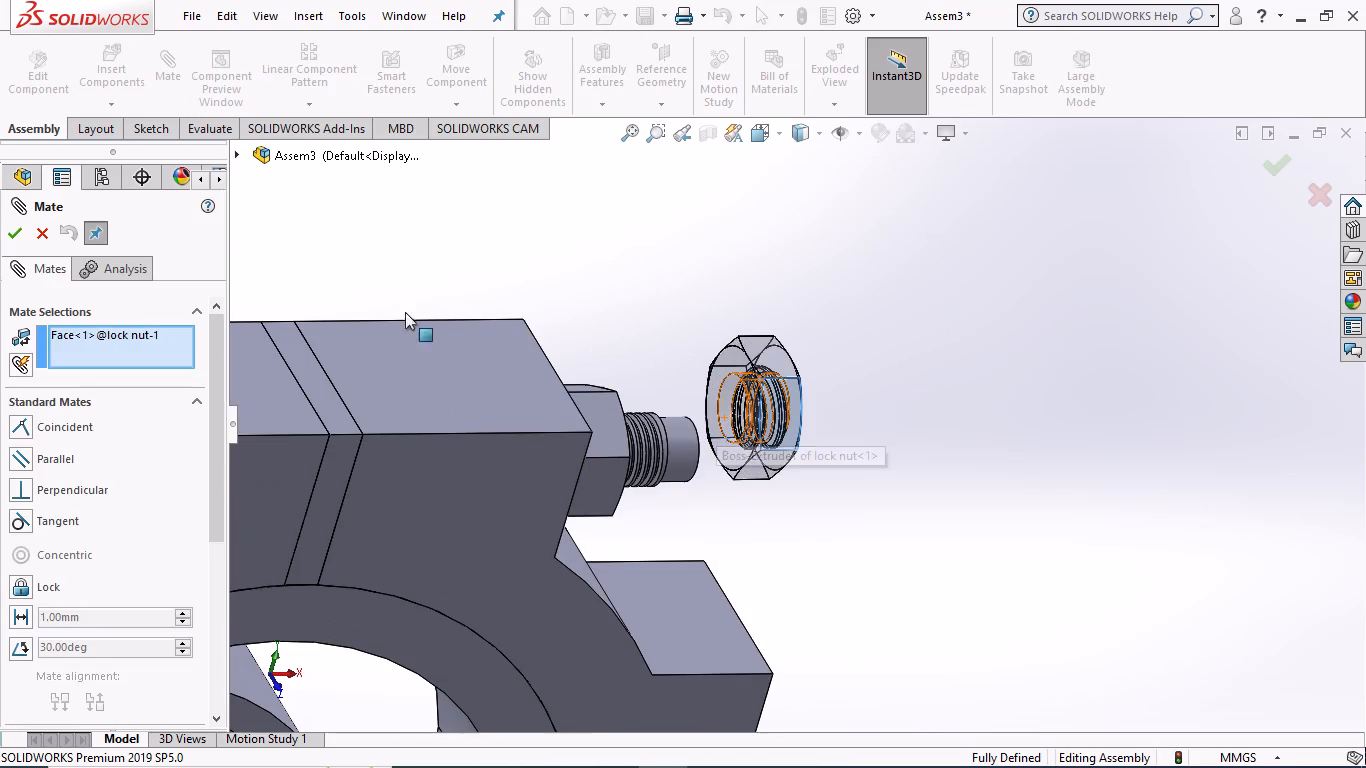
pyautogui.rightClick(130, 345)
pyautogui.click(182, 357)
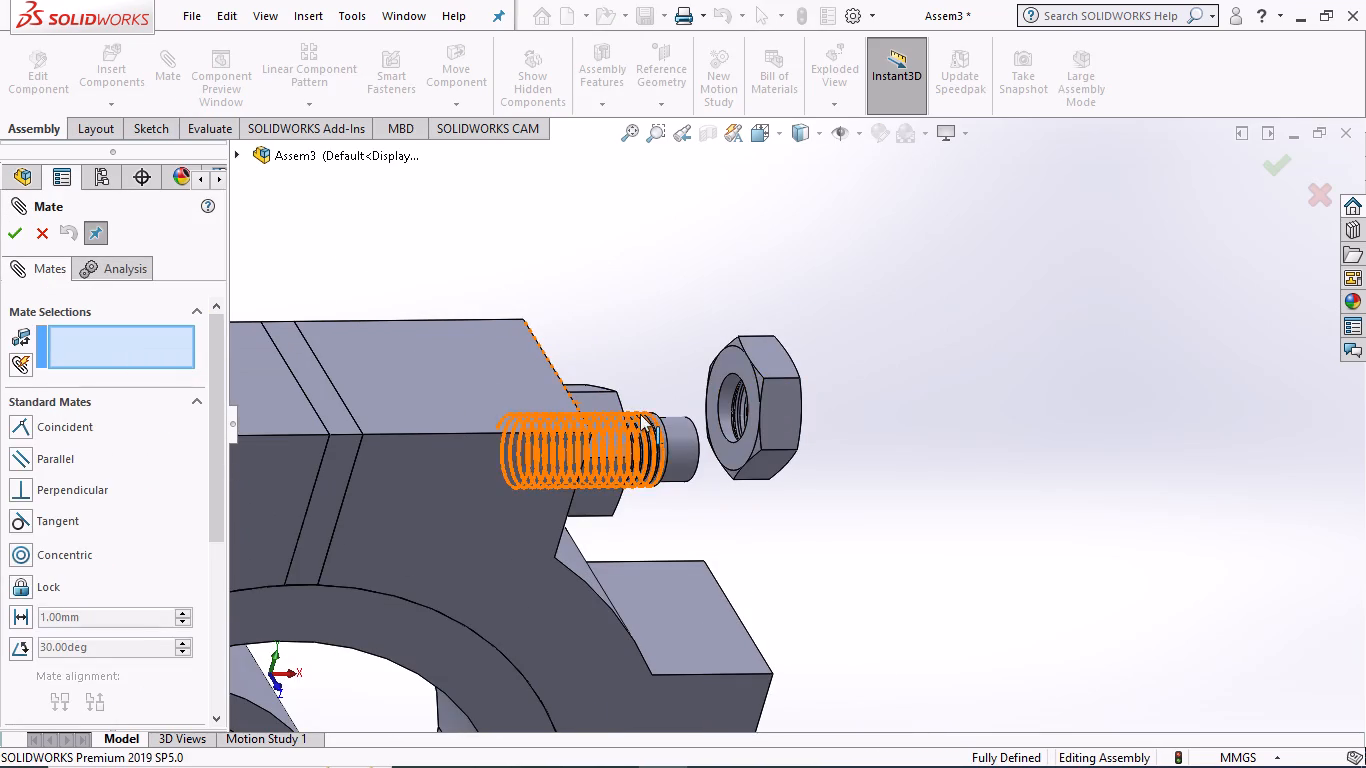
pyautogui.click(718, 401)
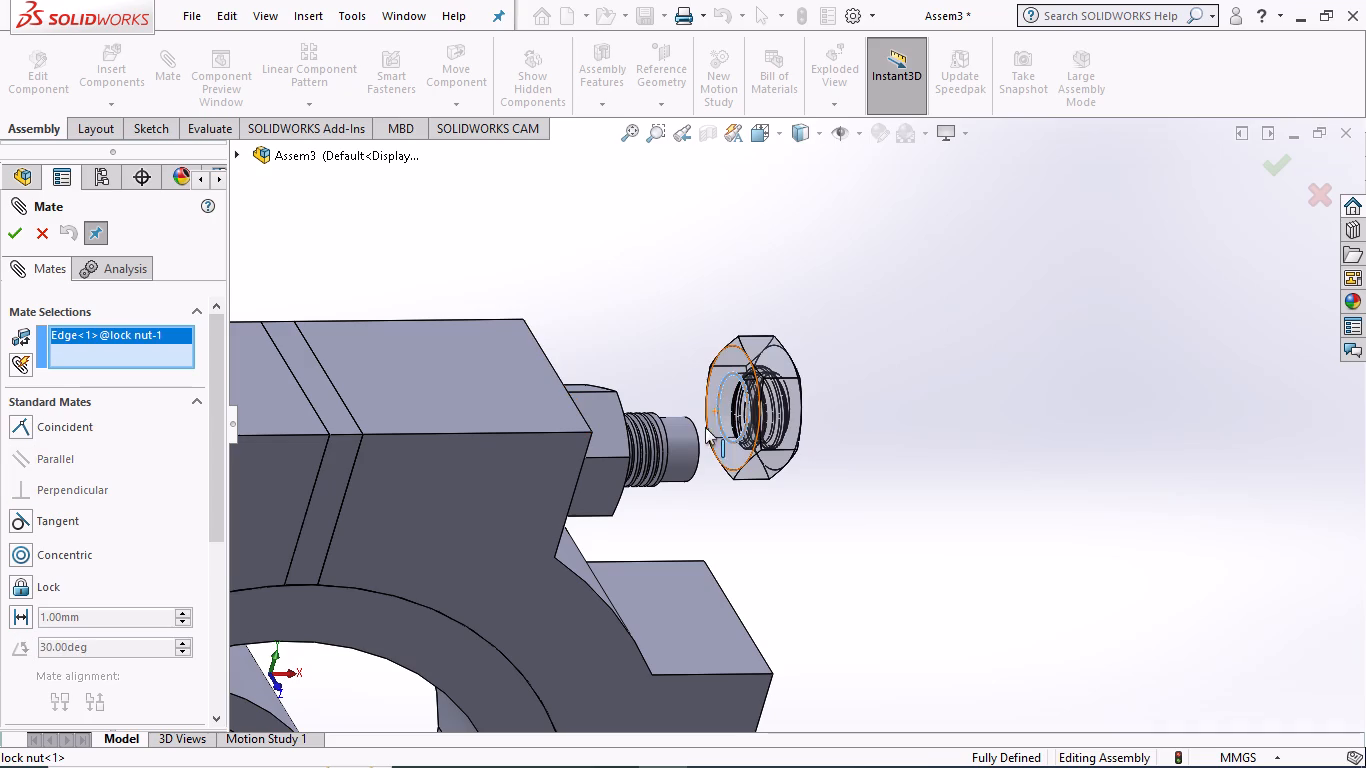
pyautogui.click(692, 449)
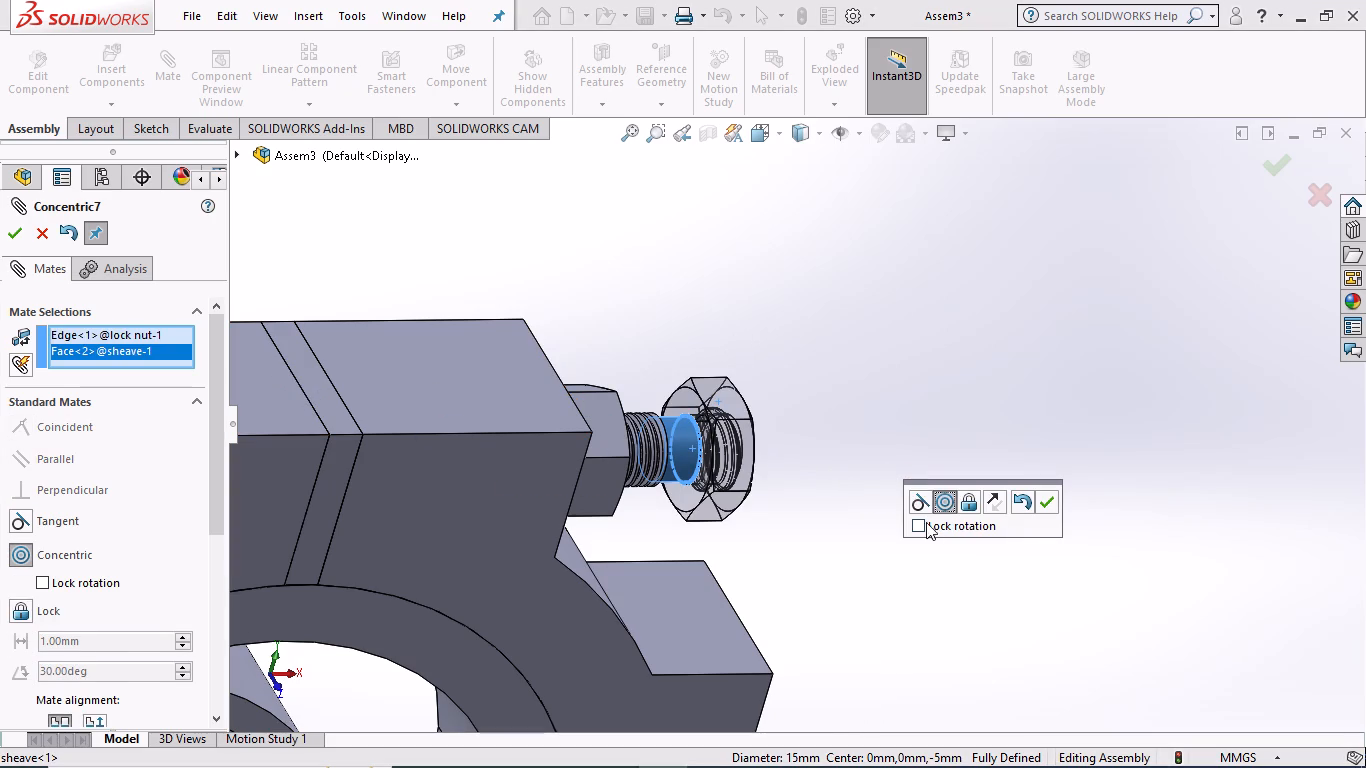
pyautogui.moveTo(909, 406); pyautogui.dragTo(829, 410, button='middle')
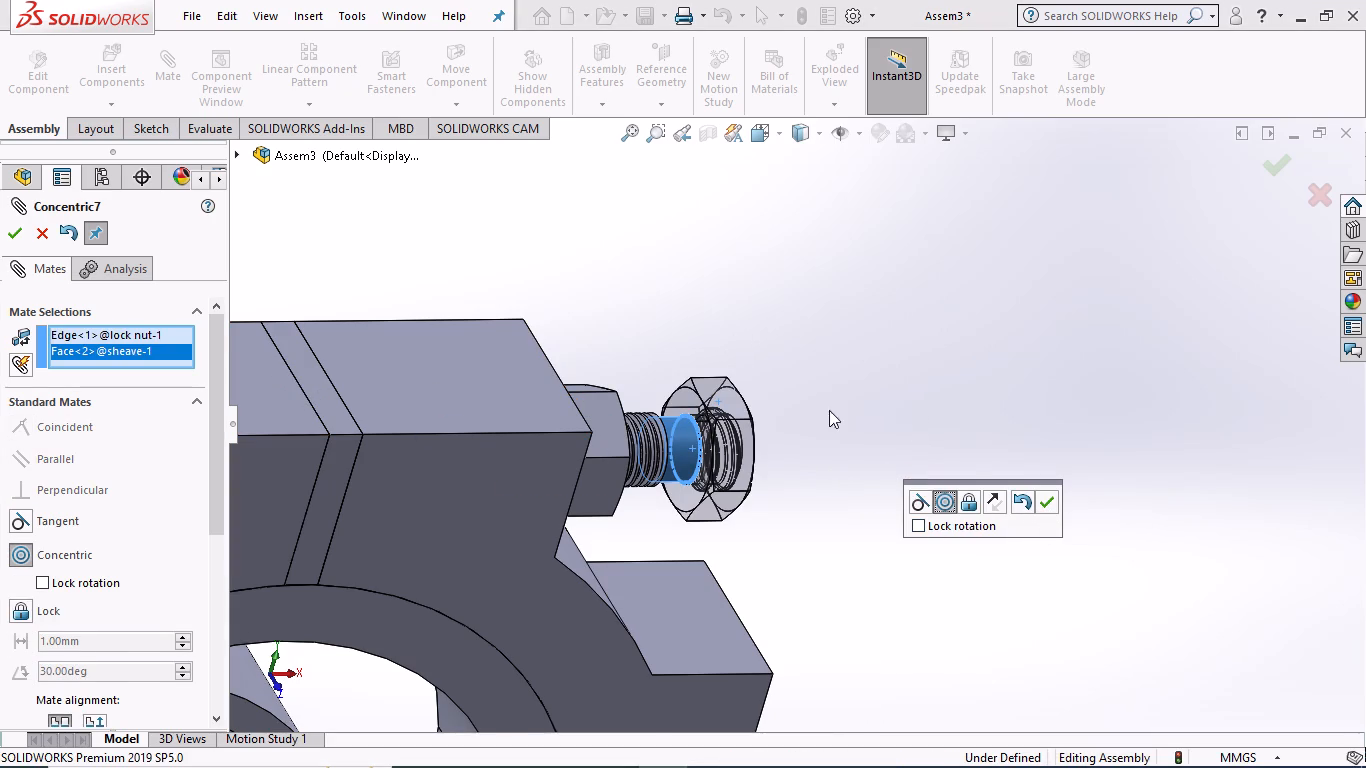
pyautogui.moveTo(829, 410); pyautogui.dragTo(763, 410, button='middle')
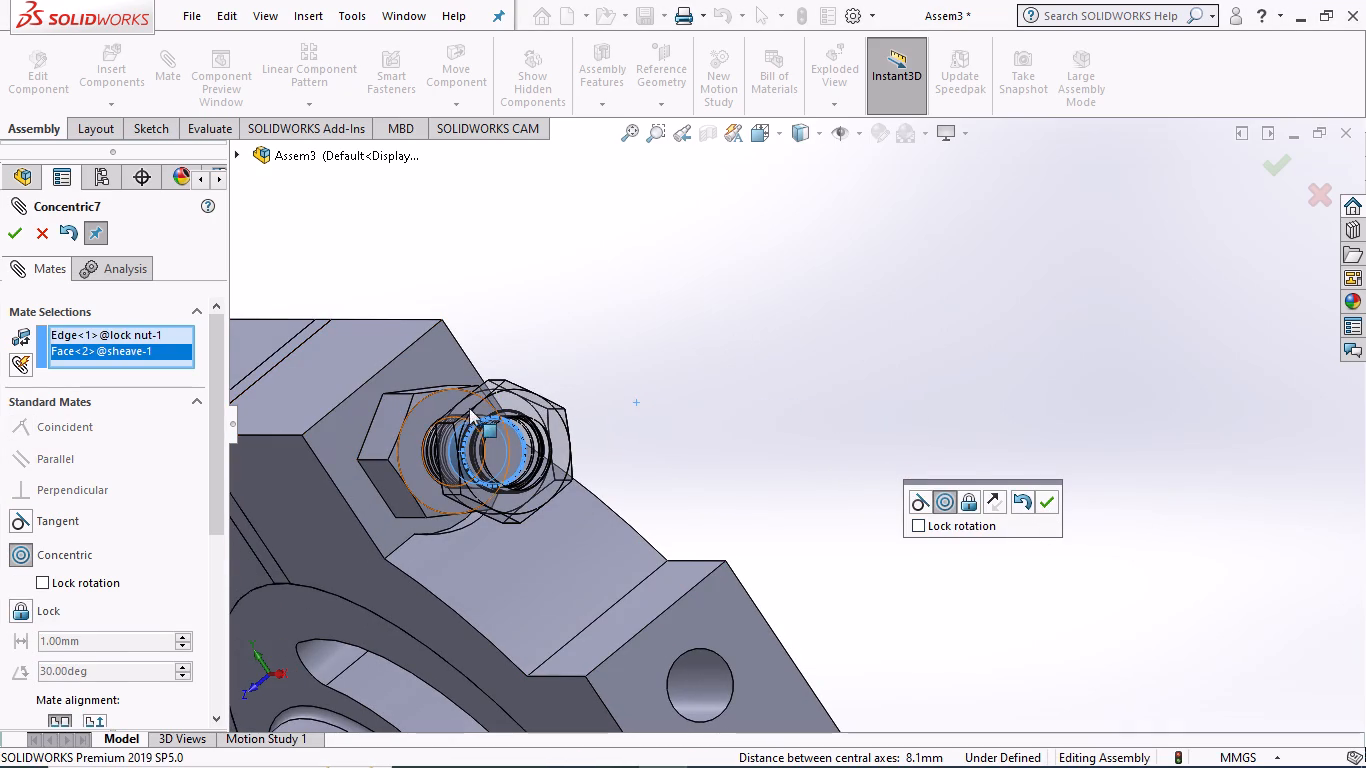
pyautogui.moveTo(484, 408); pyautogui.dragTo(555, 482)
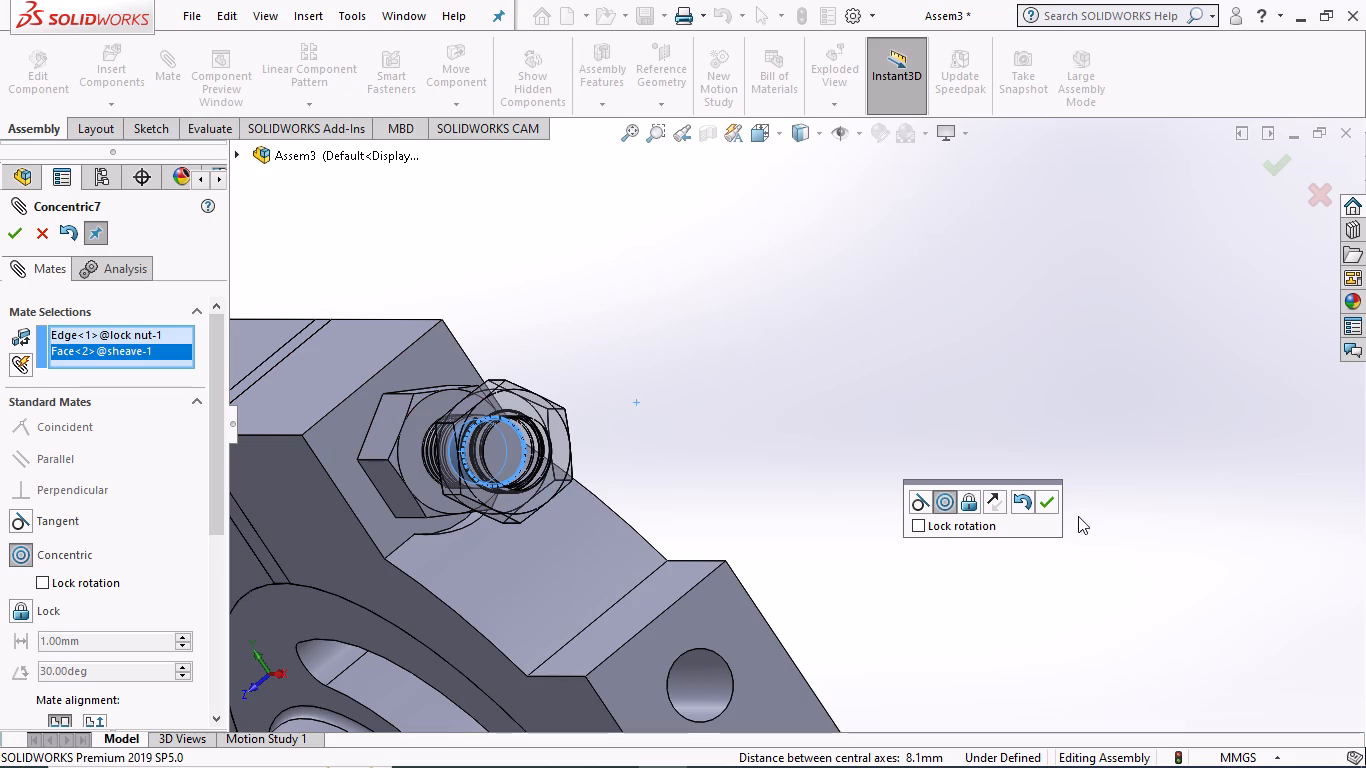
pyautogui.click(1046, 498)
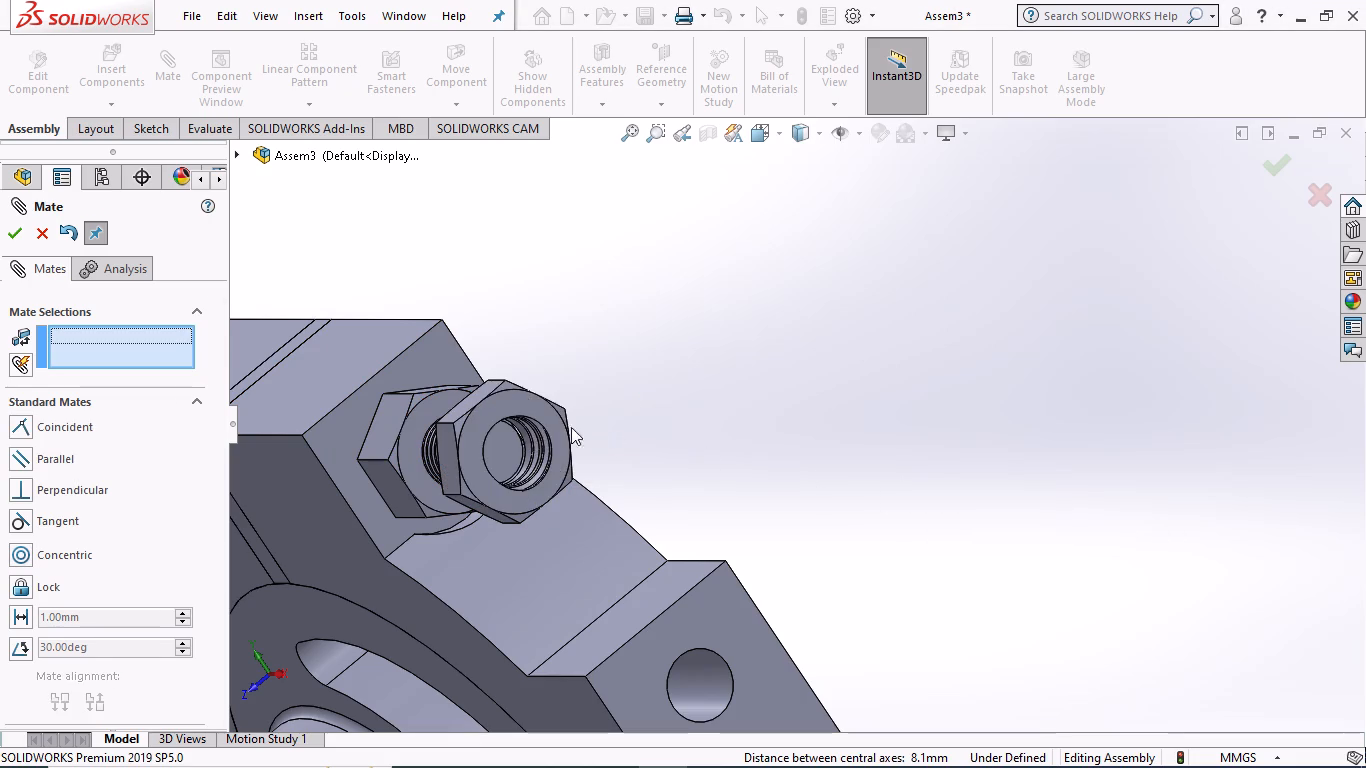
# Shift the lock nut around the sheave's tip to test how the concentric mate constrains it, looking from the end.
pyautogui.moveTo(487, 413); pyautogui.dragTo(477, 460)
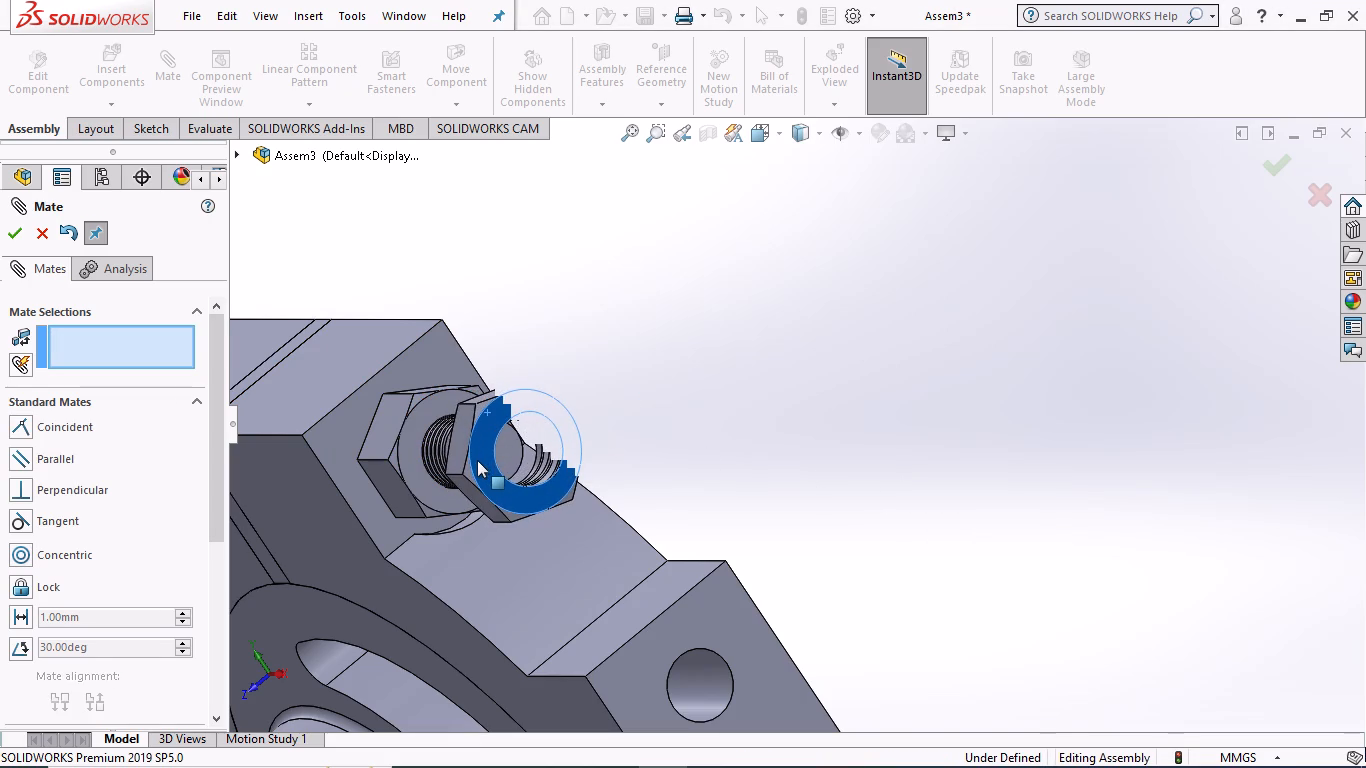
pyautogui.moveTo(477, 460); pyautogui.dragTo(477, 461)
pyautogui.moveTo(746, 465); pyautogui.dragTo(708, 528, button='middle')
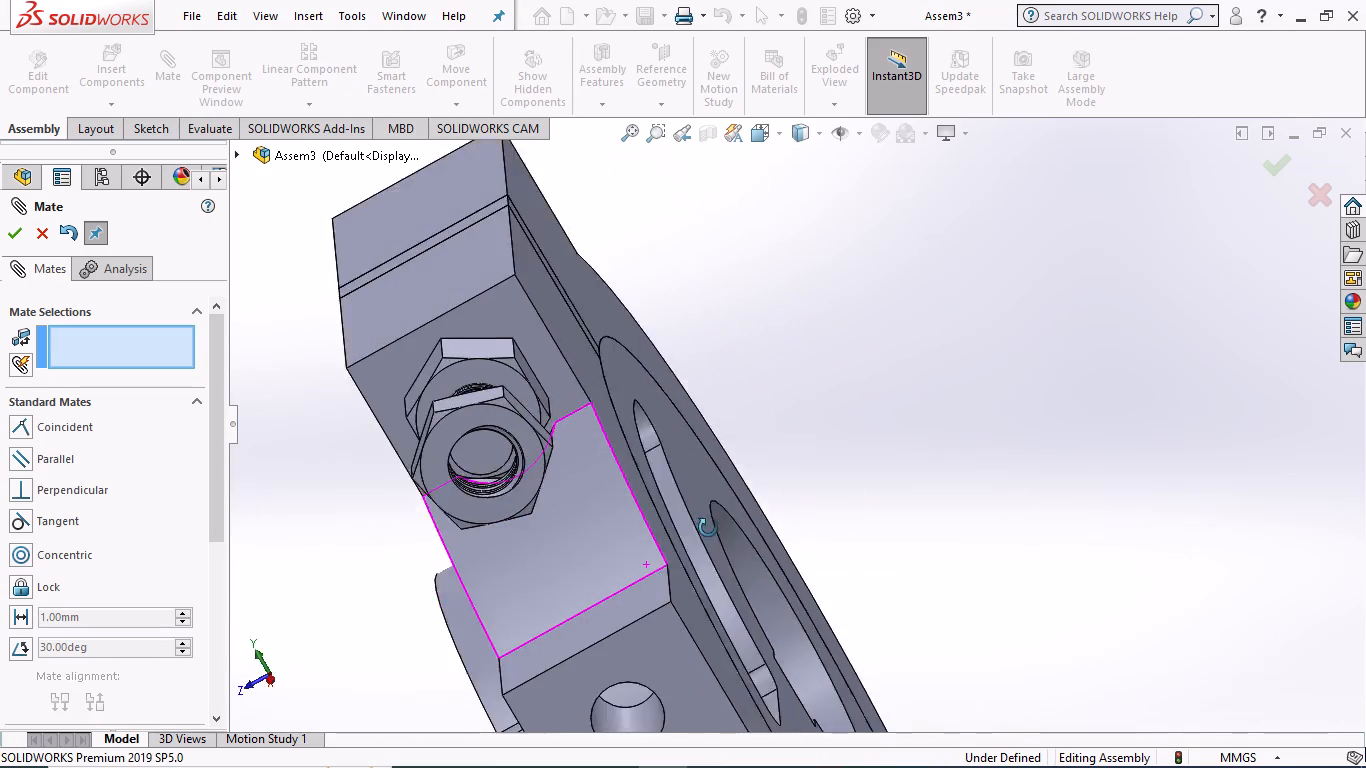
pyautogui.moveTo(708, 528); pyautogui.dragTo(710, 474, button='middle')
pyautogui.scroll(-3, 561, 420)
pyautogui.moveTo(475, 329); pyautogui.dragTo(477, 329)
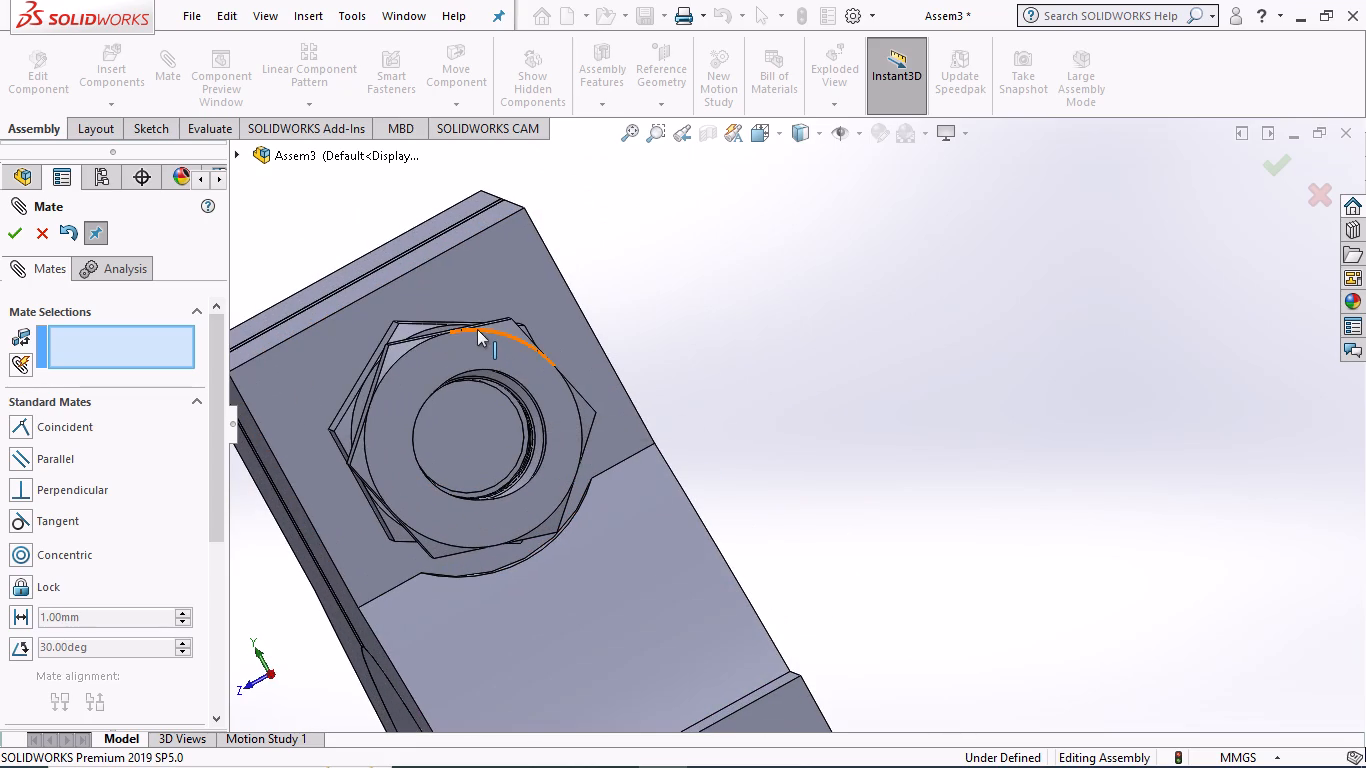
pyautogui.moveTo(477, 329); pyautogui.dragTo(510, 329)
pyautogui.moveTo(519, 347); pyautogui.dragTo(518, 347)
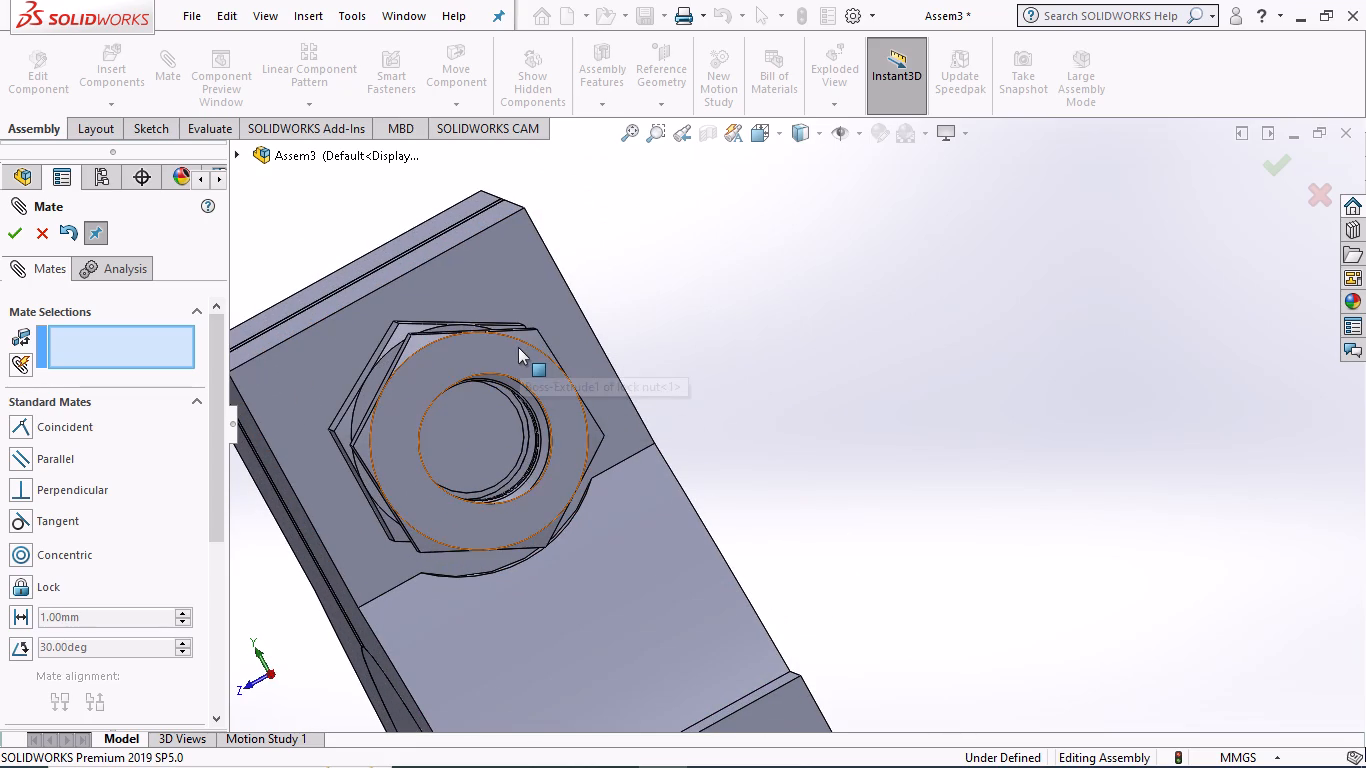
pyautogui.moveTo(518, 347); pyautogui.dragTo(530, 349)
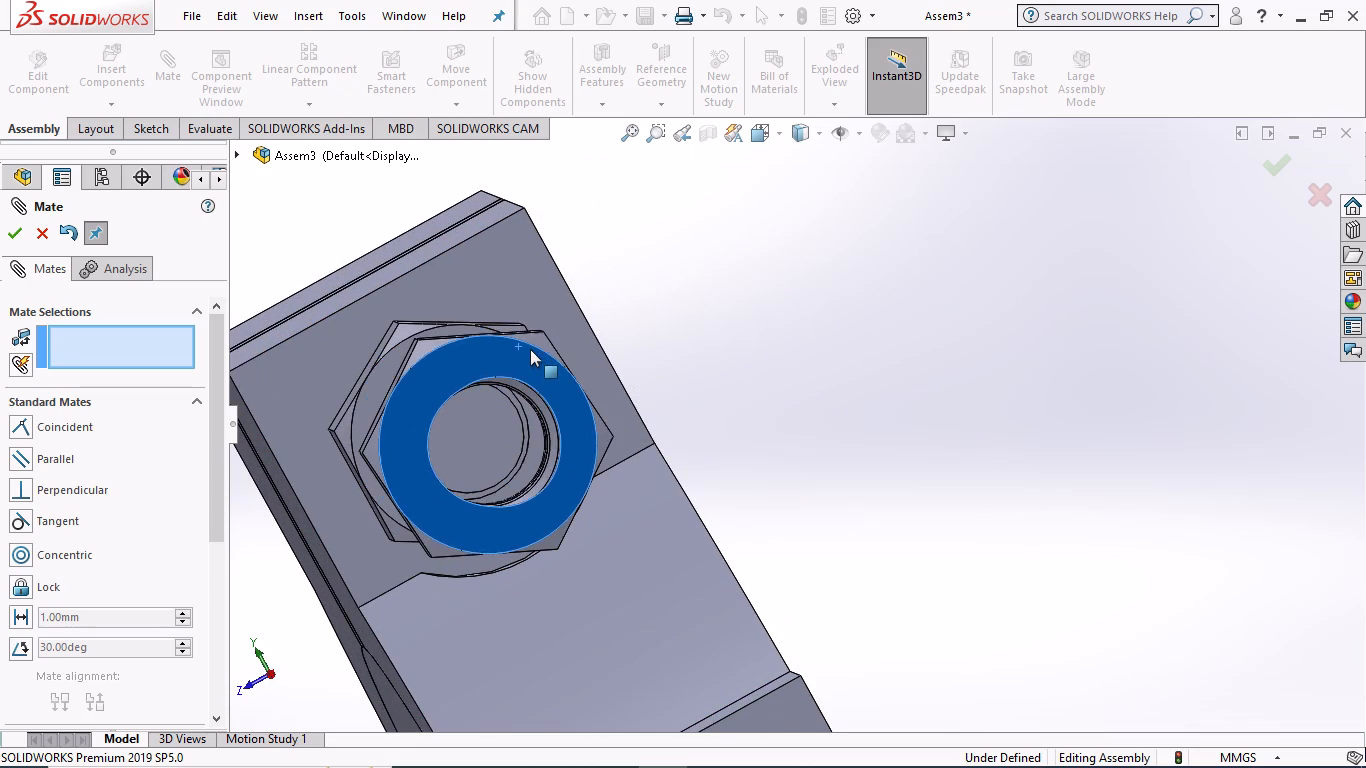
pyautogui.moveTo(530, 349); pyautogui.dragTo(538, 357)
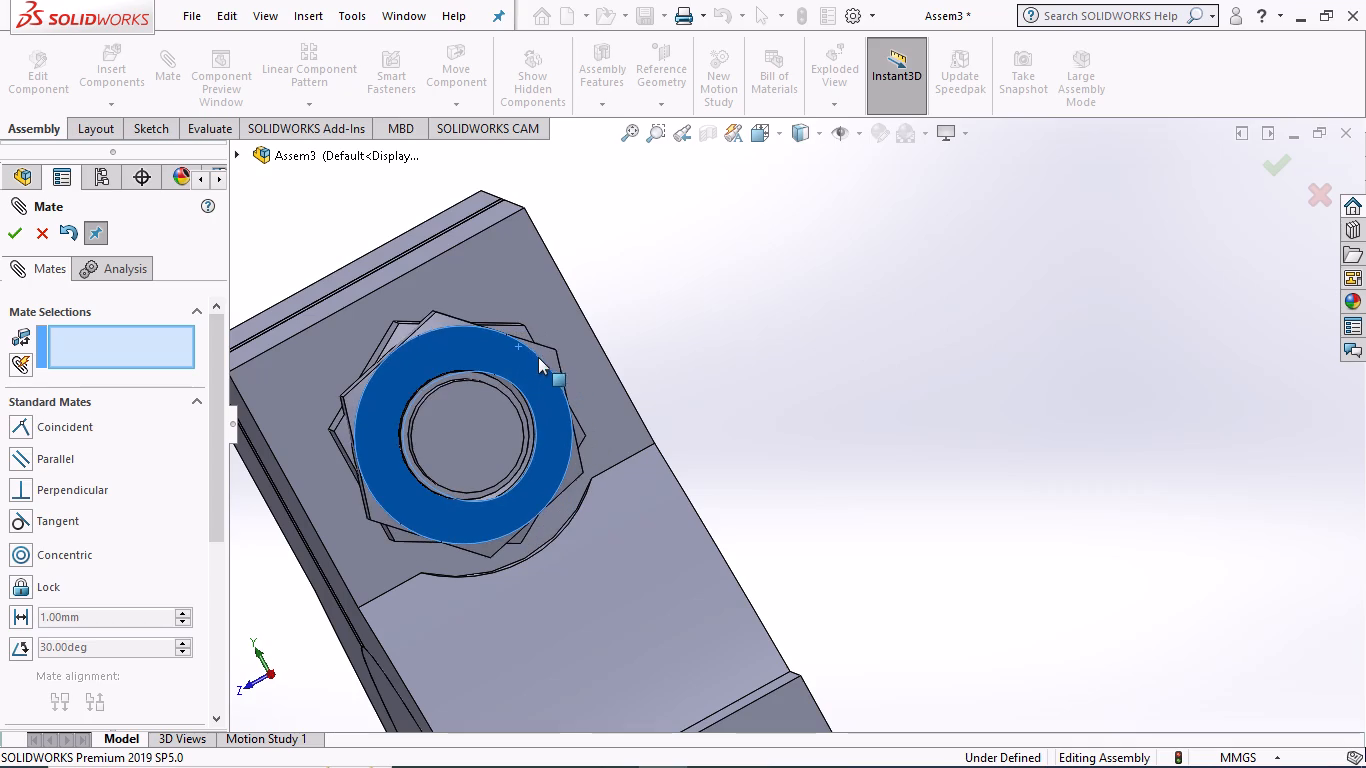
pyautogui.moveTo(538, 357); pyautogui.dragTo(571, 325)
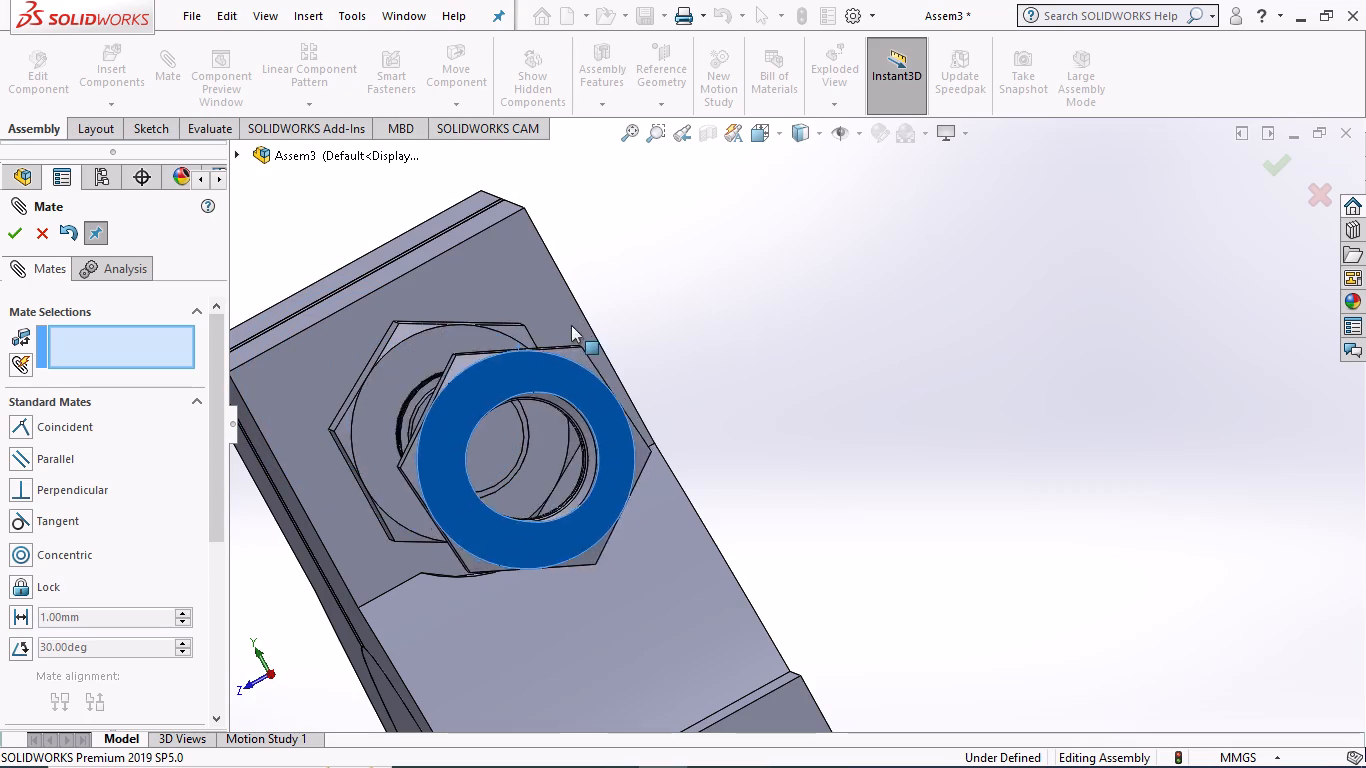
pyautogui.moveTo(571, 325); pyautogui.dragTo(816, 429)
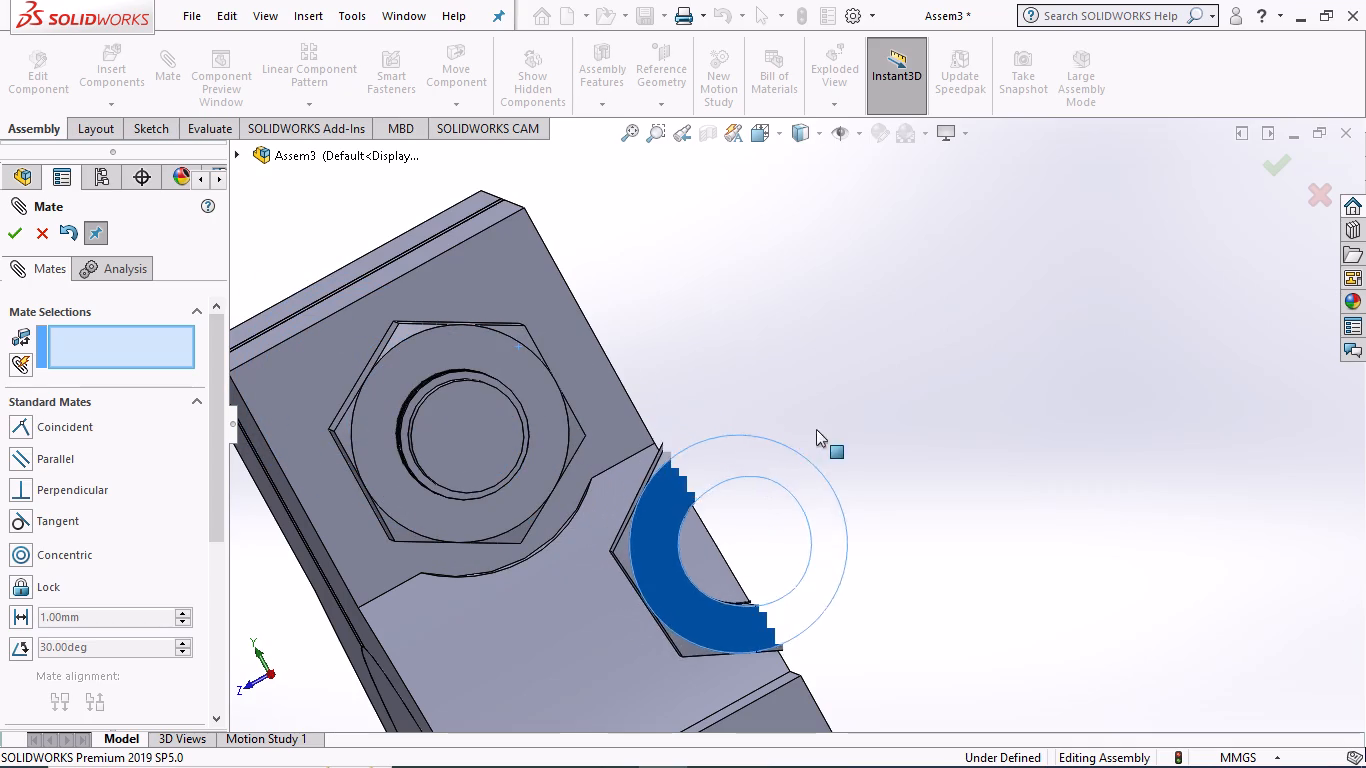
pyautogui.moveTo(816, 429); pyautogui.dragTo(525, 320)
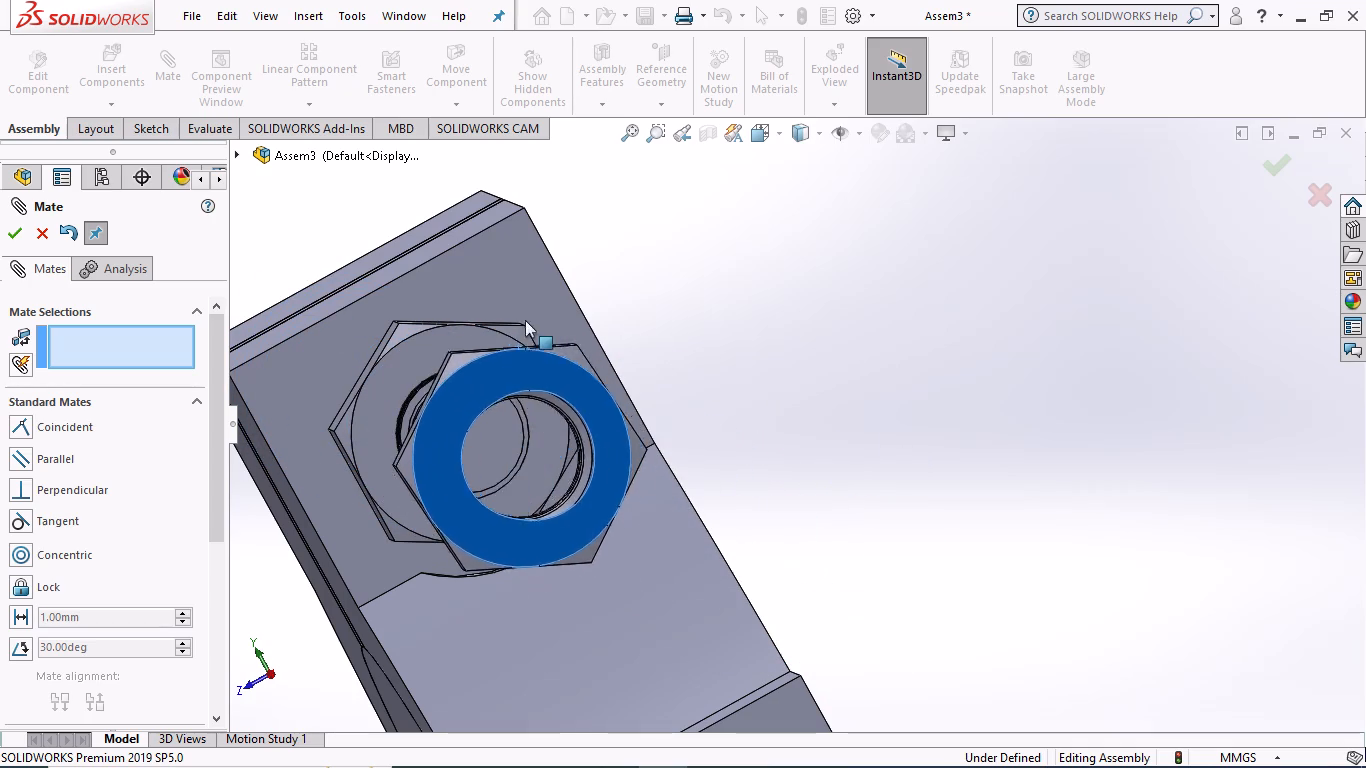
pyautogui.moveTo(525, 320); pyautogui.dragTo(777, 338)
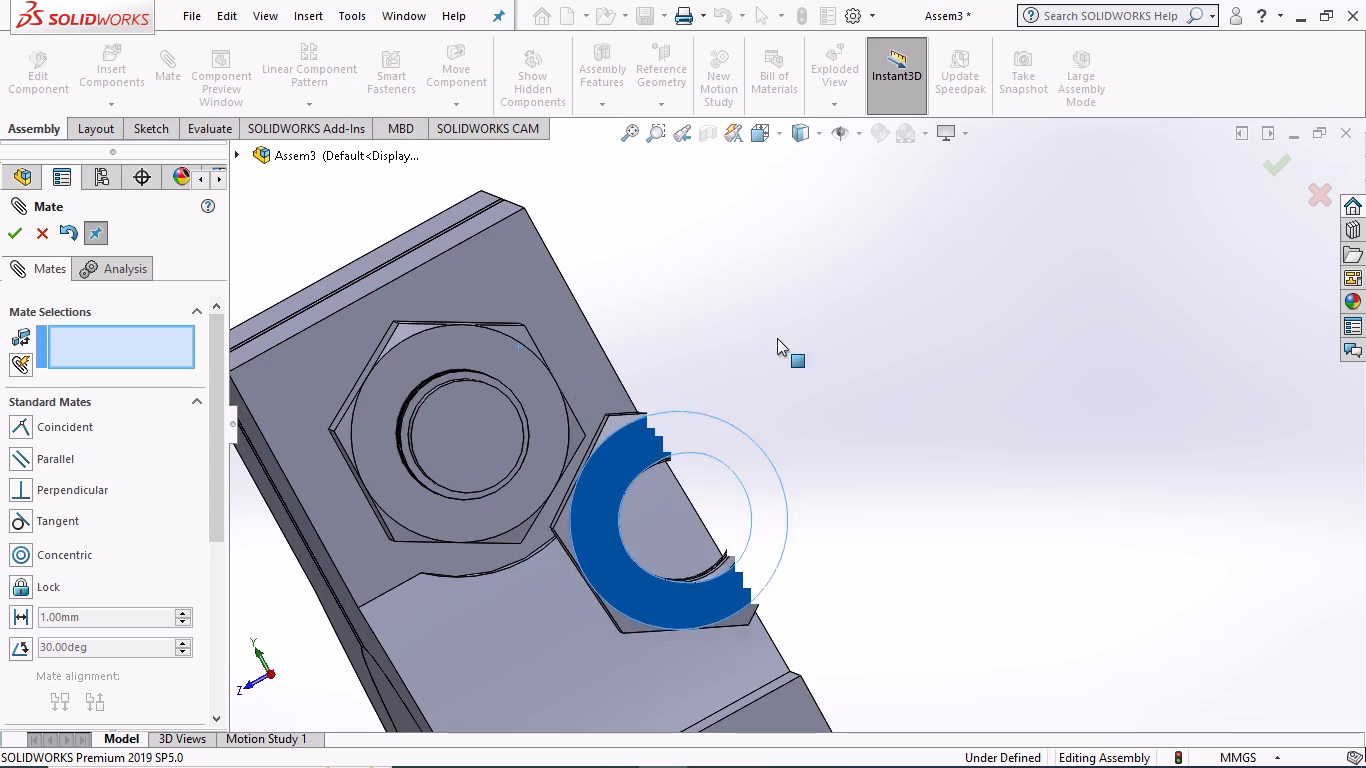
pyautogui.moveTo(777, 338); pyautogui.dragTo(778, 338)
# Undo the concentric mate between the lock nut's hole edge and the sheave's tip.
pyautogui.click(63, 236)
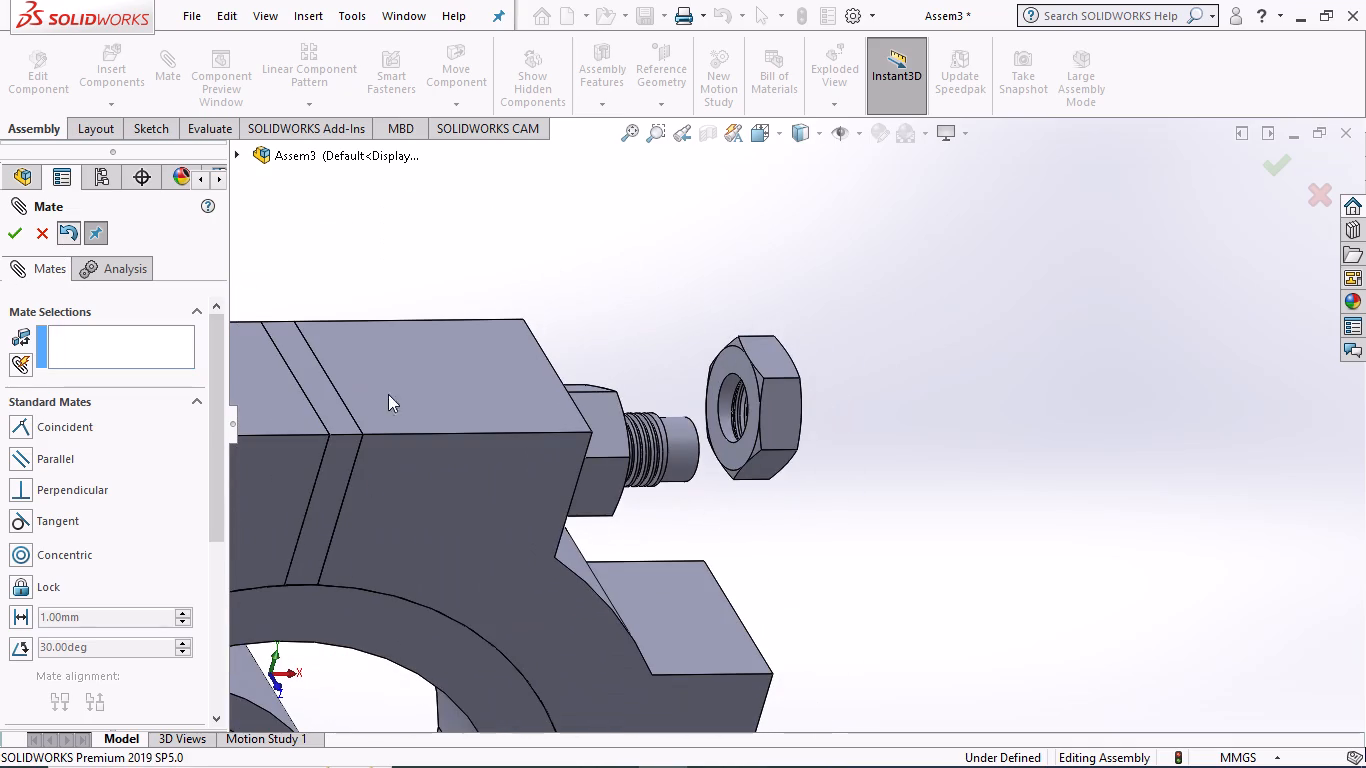
# Add a concentric mate between the lock nut's inner hole face and the cylindrical face of the sheave's tip, leaving rotation unlocked.
pyautogui.scroll(-3, 744, 503)
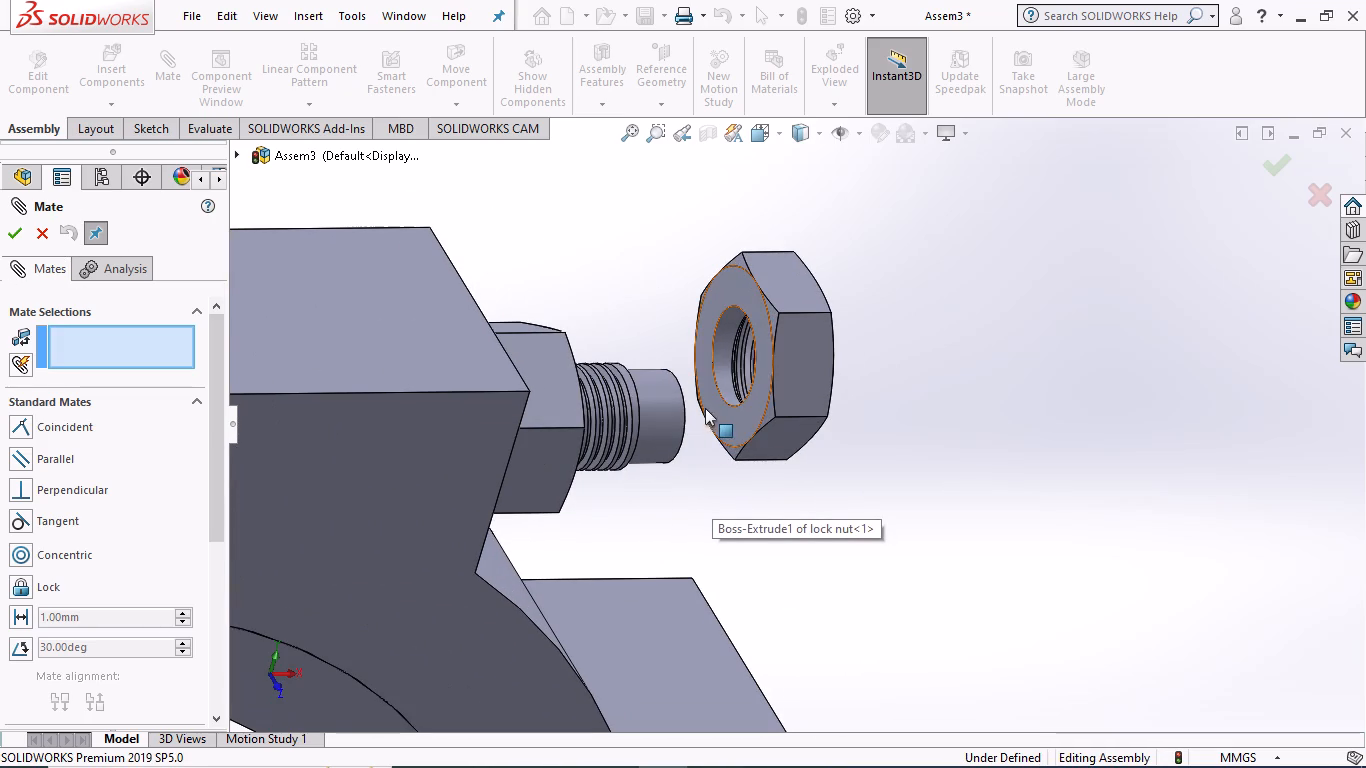
pyautogui.click(720, 353)
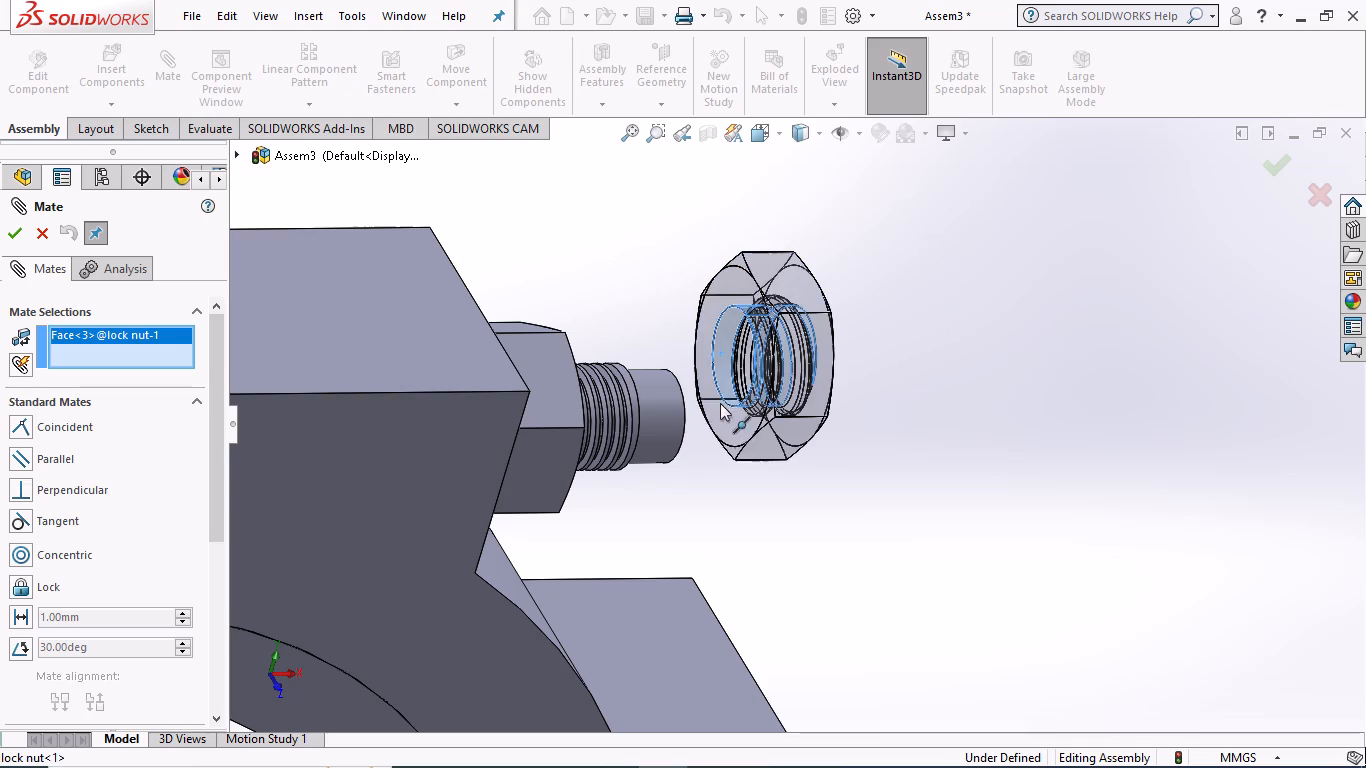
pyautogui.moveTo(934, 543); pyautogui.dragTo(874, 537, button='middle')
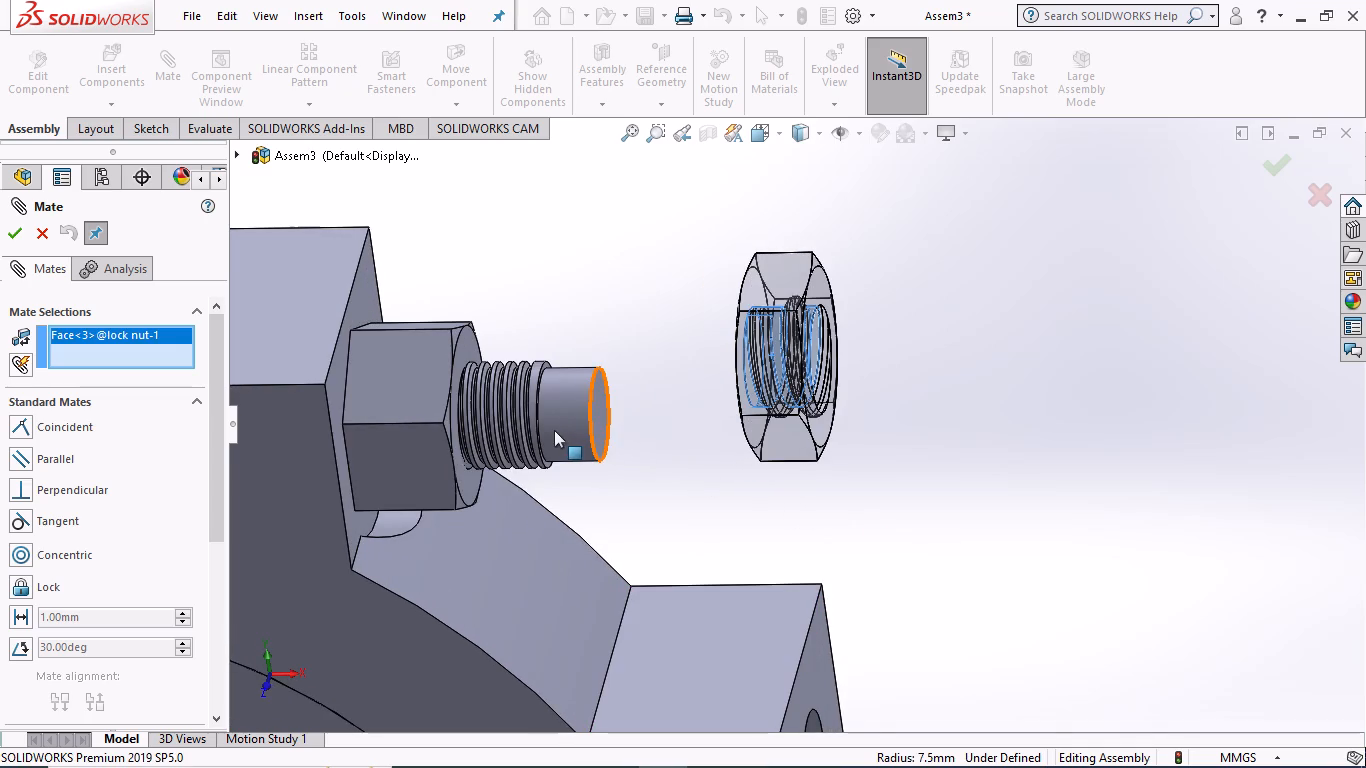
pyautogui.click(560, 423)
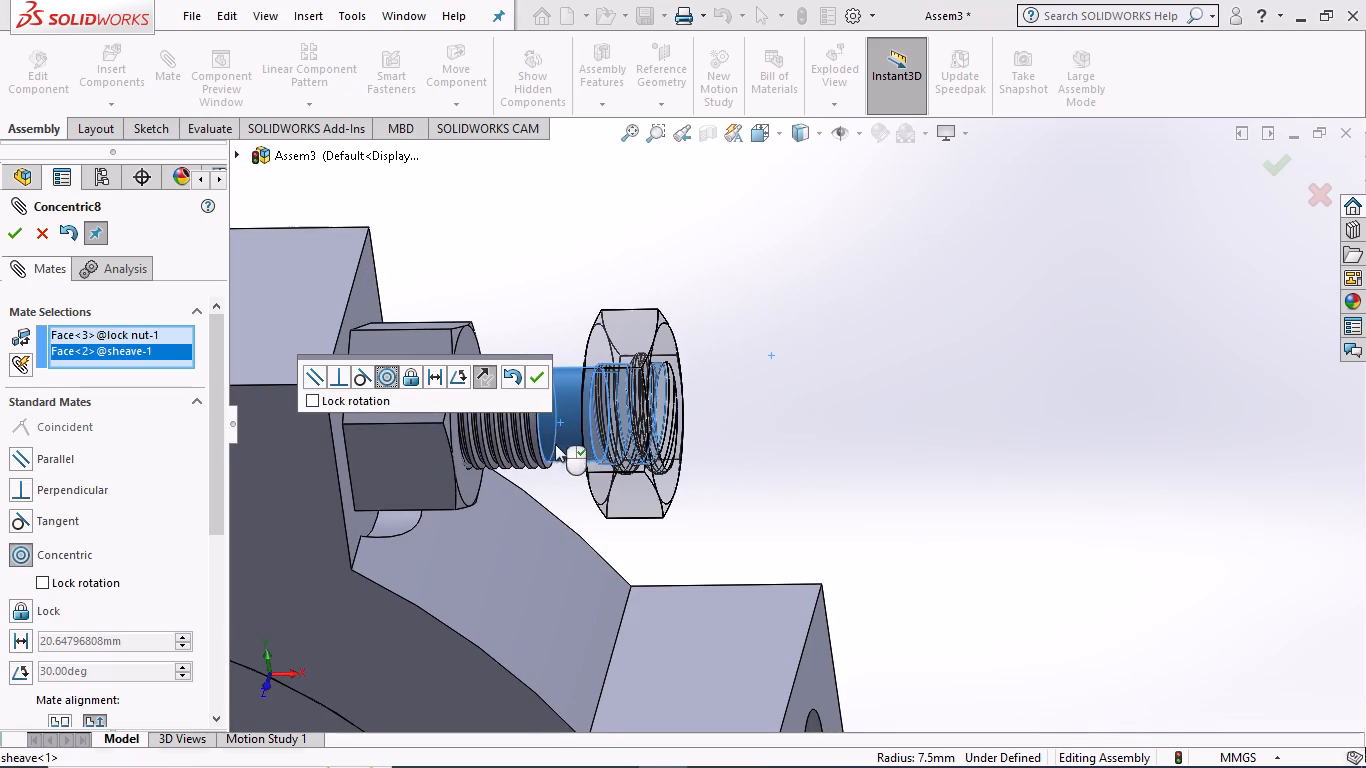
pyautogui.click(536, 376)
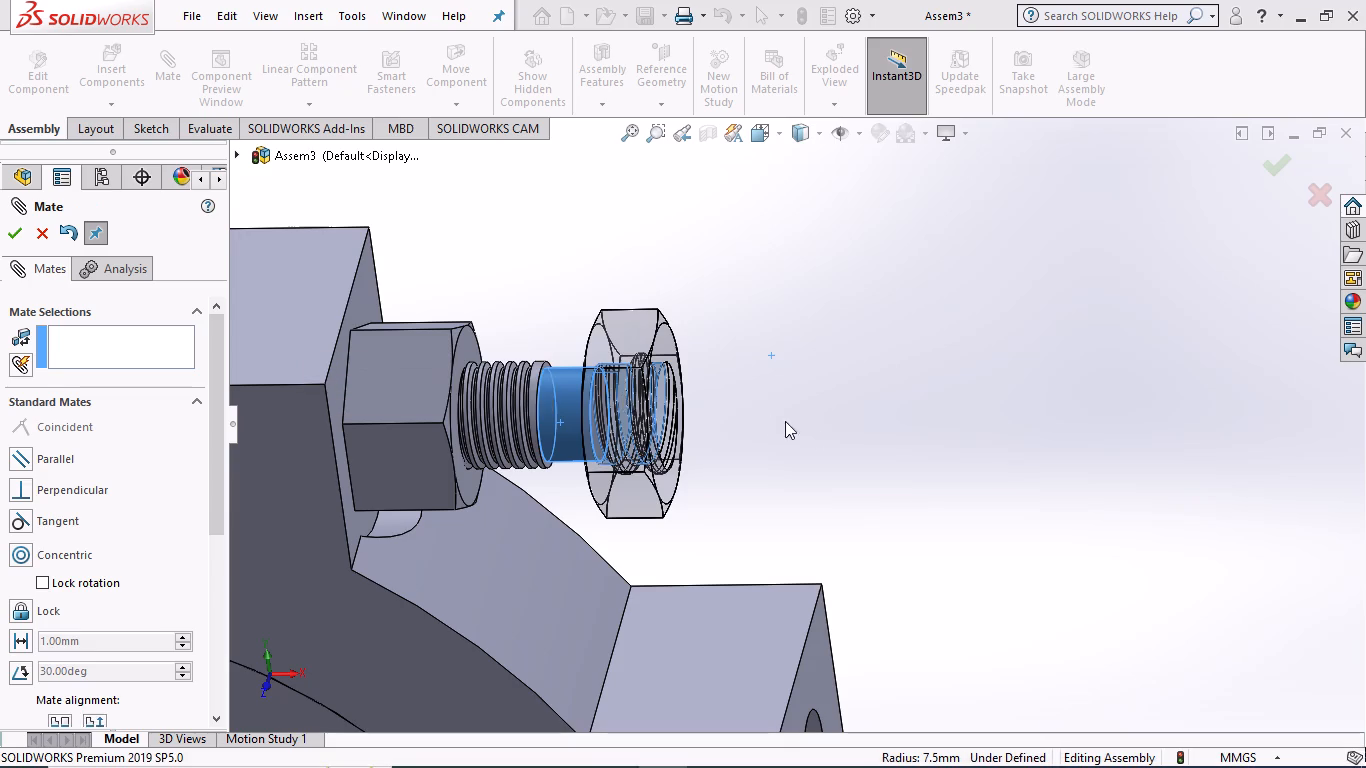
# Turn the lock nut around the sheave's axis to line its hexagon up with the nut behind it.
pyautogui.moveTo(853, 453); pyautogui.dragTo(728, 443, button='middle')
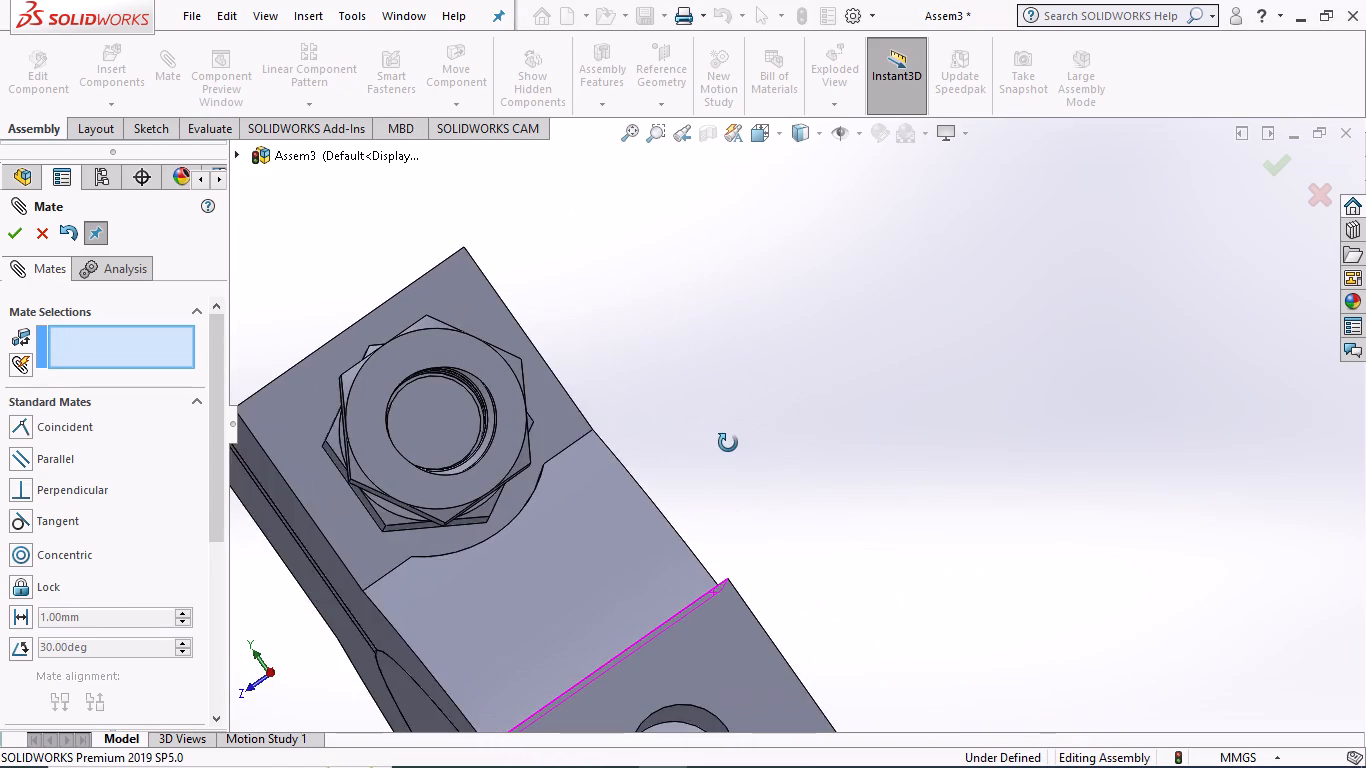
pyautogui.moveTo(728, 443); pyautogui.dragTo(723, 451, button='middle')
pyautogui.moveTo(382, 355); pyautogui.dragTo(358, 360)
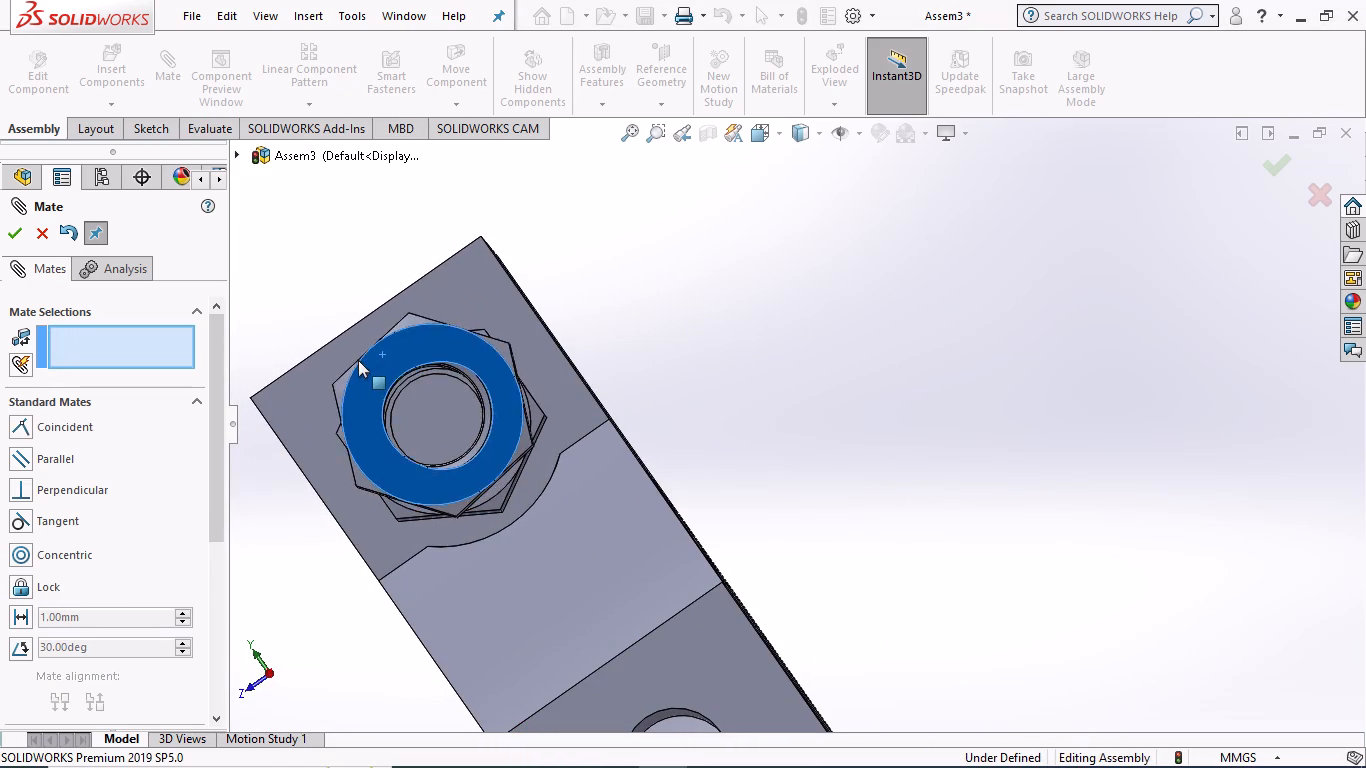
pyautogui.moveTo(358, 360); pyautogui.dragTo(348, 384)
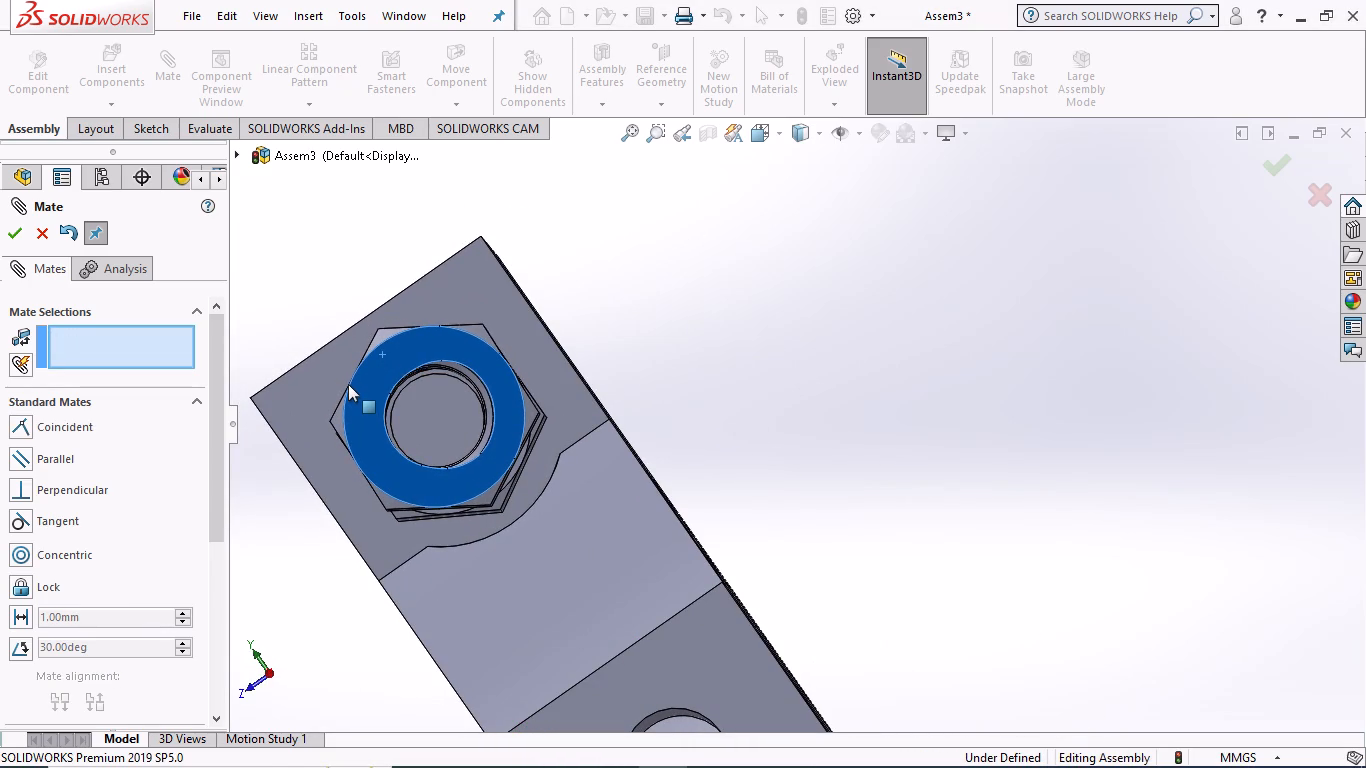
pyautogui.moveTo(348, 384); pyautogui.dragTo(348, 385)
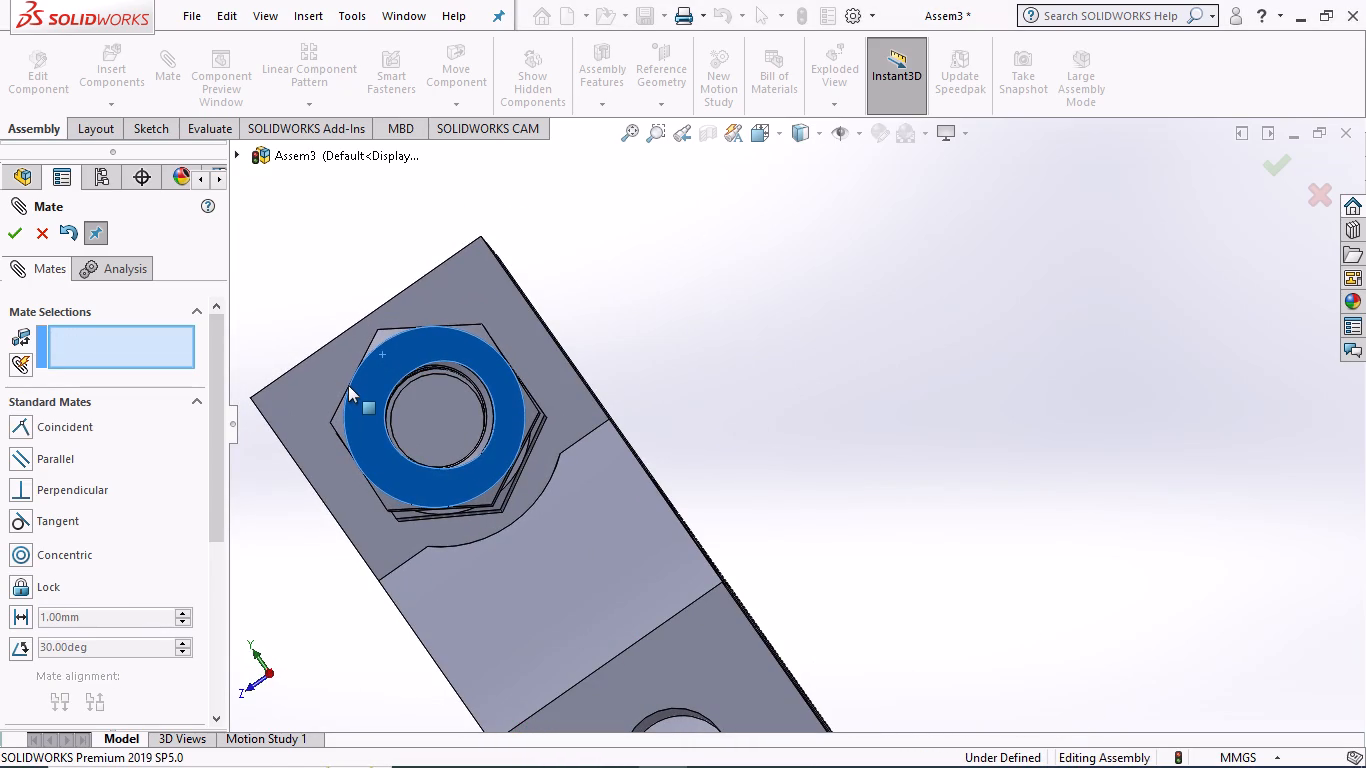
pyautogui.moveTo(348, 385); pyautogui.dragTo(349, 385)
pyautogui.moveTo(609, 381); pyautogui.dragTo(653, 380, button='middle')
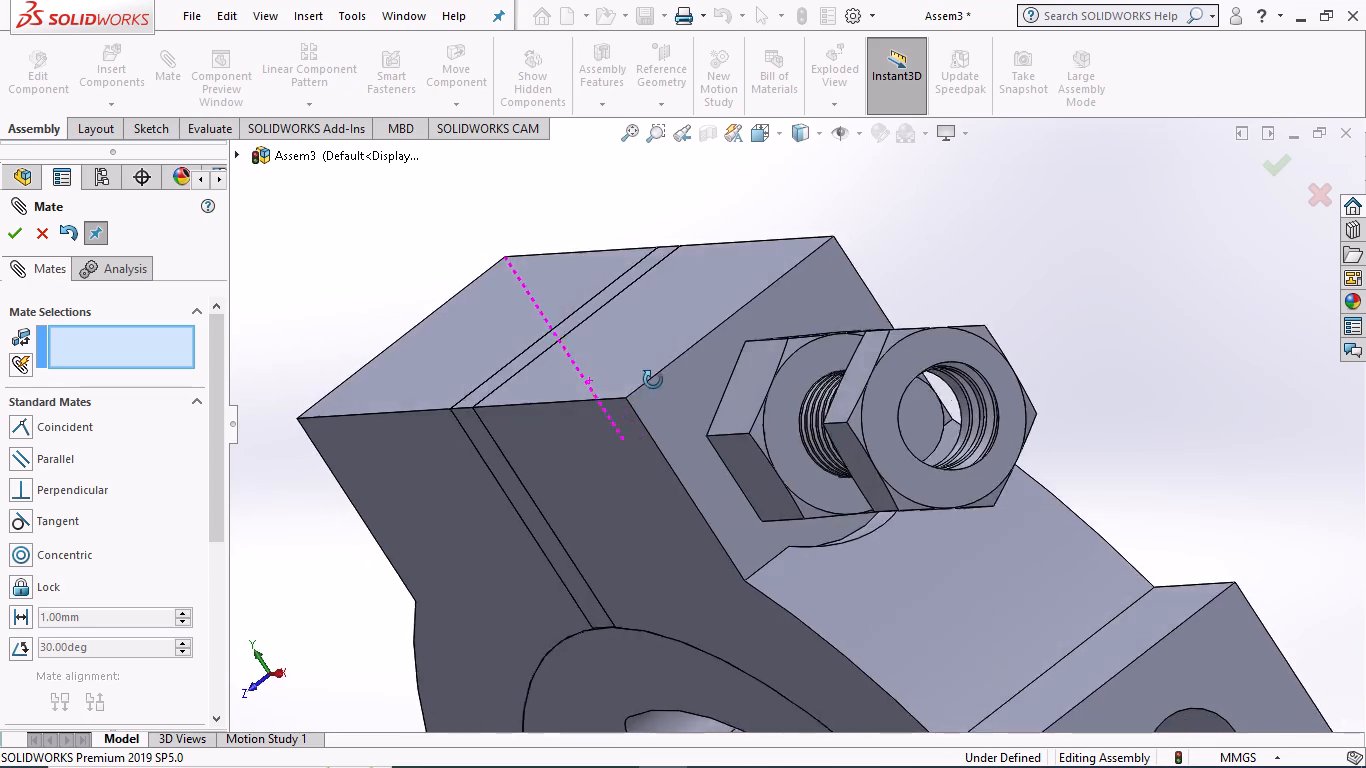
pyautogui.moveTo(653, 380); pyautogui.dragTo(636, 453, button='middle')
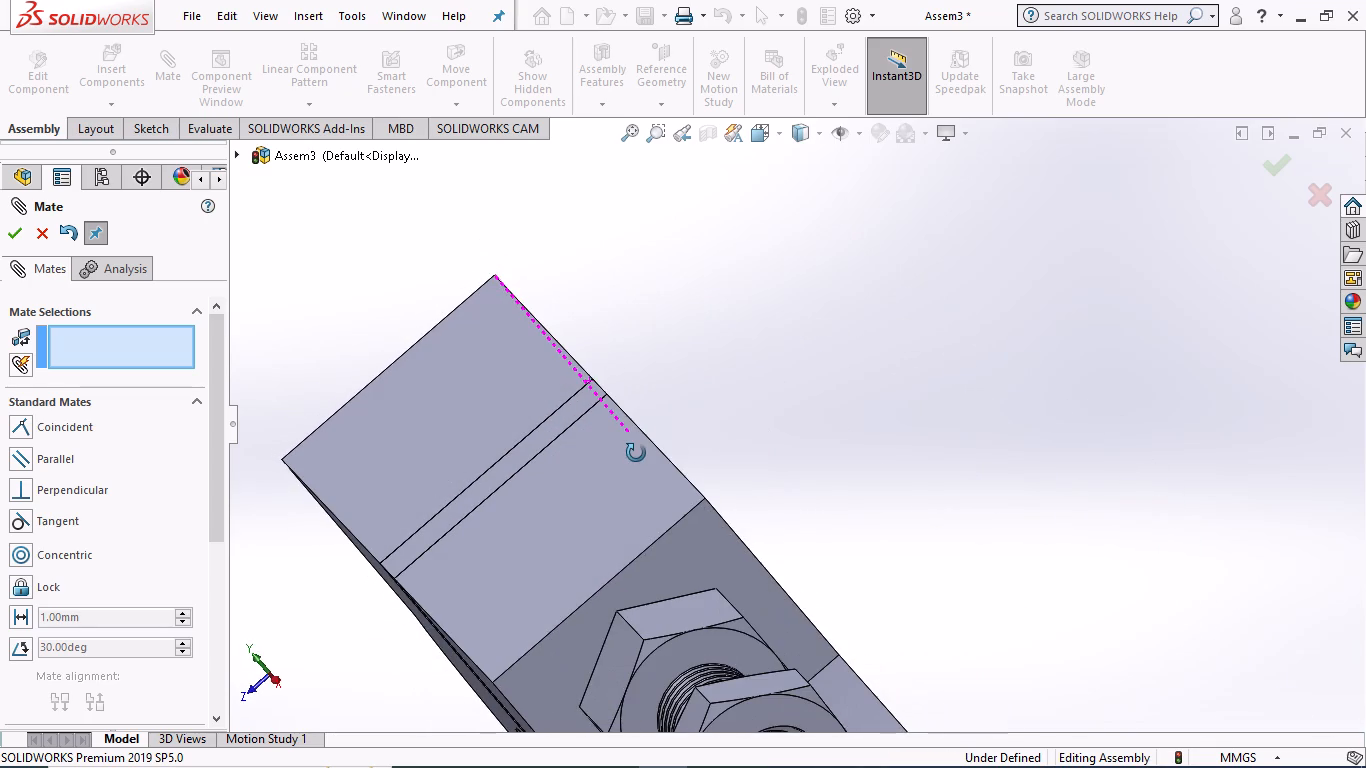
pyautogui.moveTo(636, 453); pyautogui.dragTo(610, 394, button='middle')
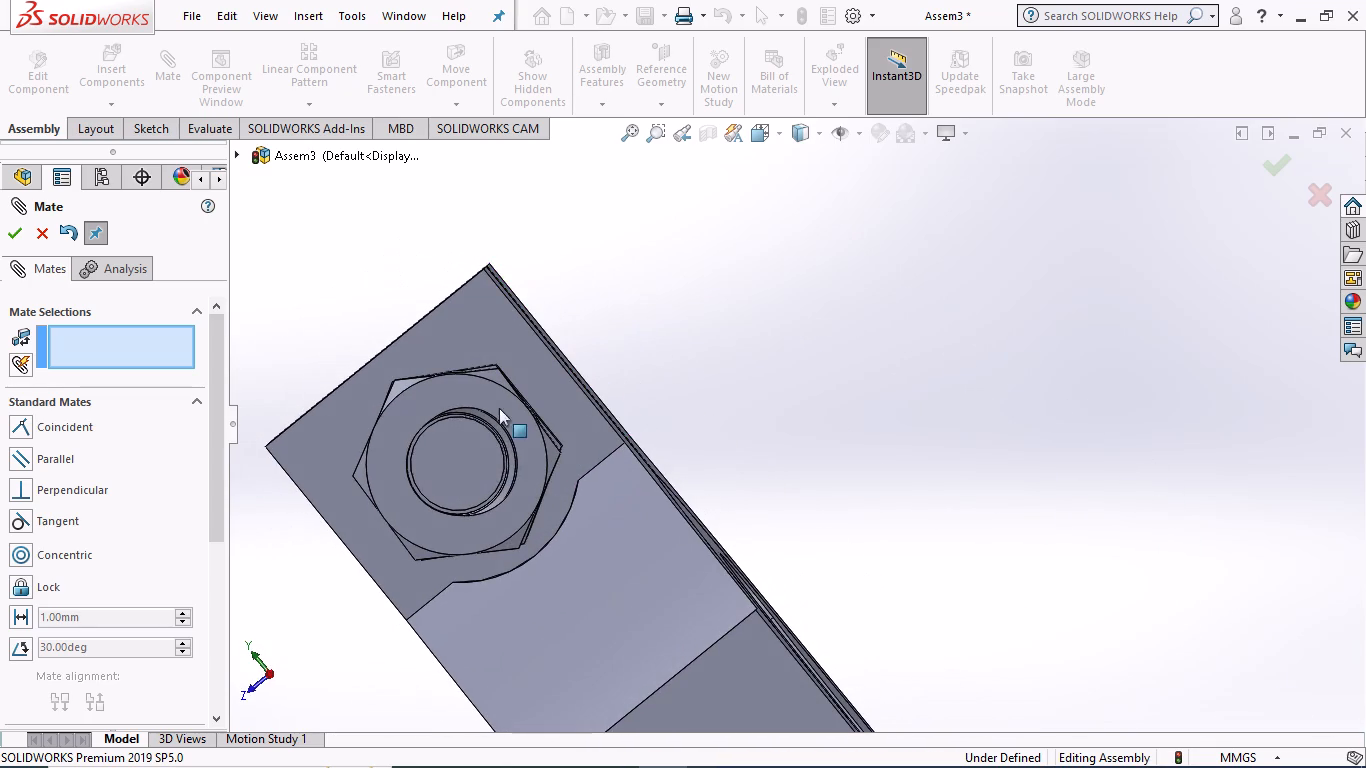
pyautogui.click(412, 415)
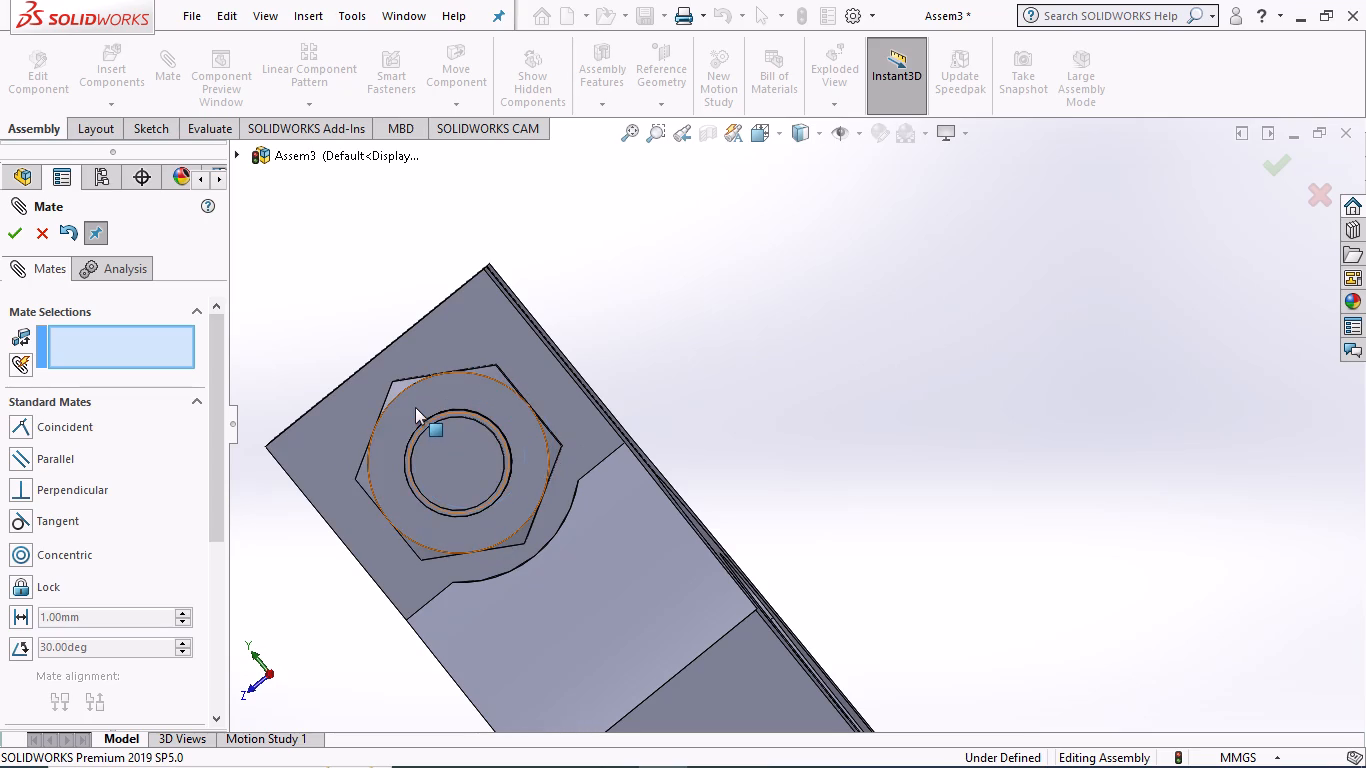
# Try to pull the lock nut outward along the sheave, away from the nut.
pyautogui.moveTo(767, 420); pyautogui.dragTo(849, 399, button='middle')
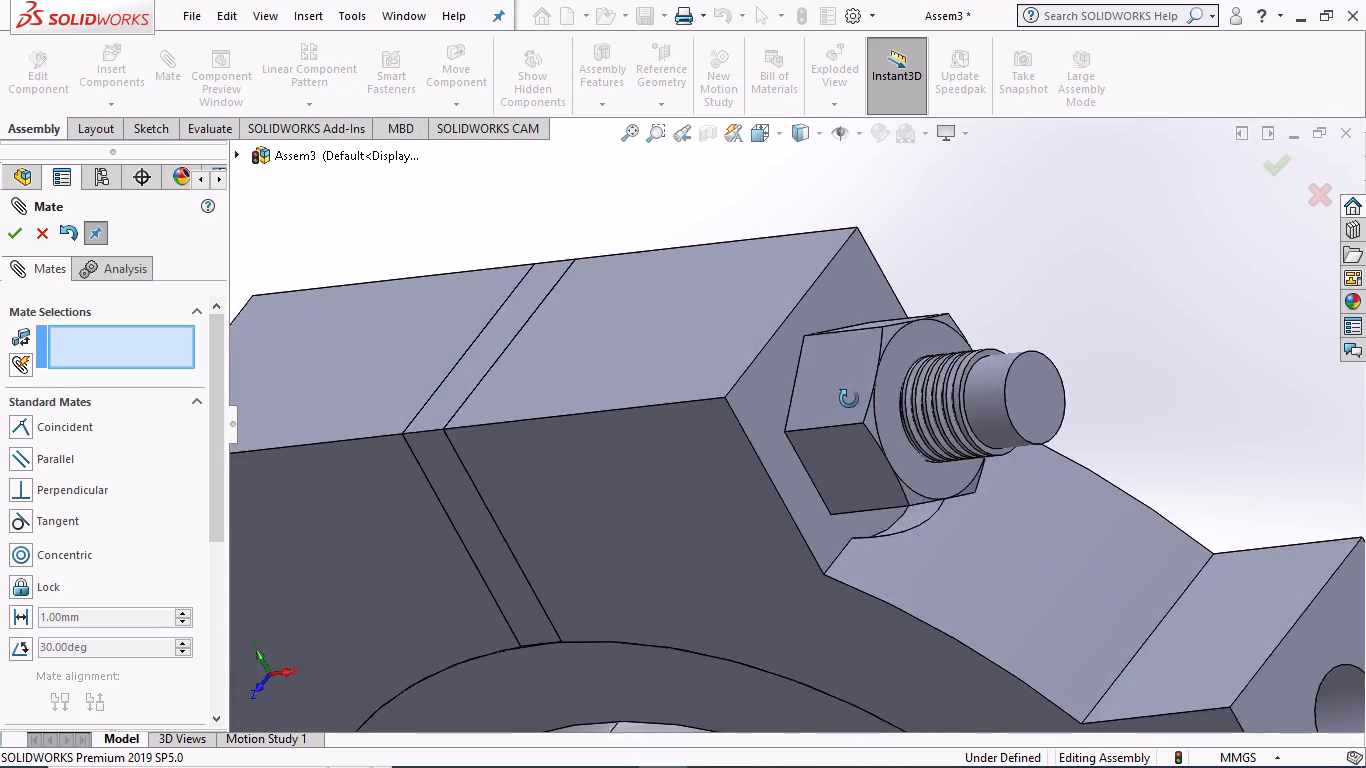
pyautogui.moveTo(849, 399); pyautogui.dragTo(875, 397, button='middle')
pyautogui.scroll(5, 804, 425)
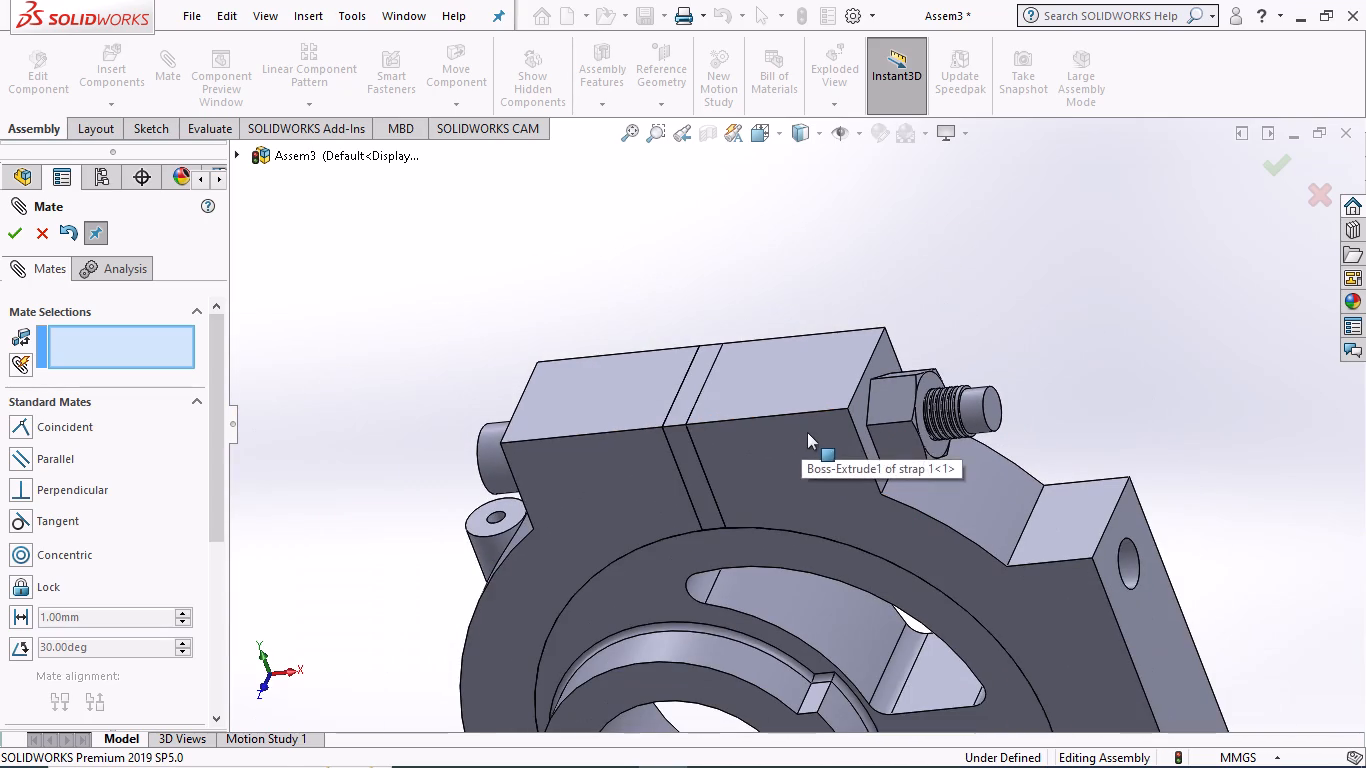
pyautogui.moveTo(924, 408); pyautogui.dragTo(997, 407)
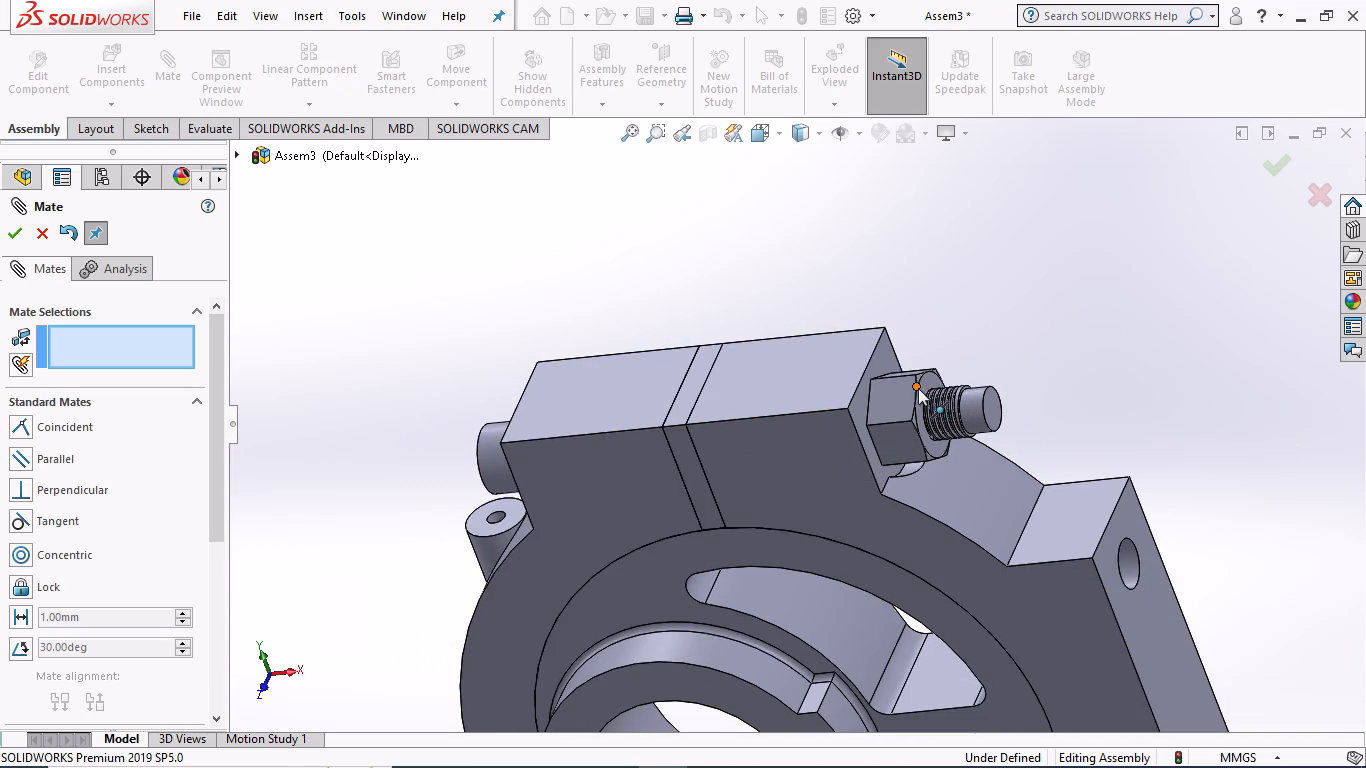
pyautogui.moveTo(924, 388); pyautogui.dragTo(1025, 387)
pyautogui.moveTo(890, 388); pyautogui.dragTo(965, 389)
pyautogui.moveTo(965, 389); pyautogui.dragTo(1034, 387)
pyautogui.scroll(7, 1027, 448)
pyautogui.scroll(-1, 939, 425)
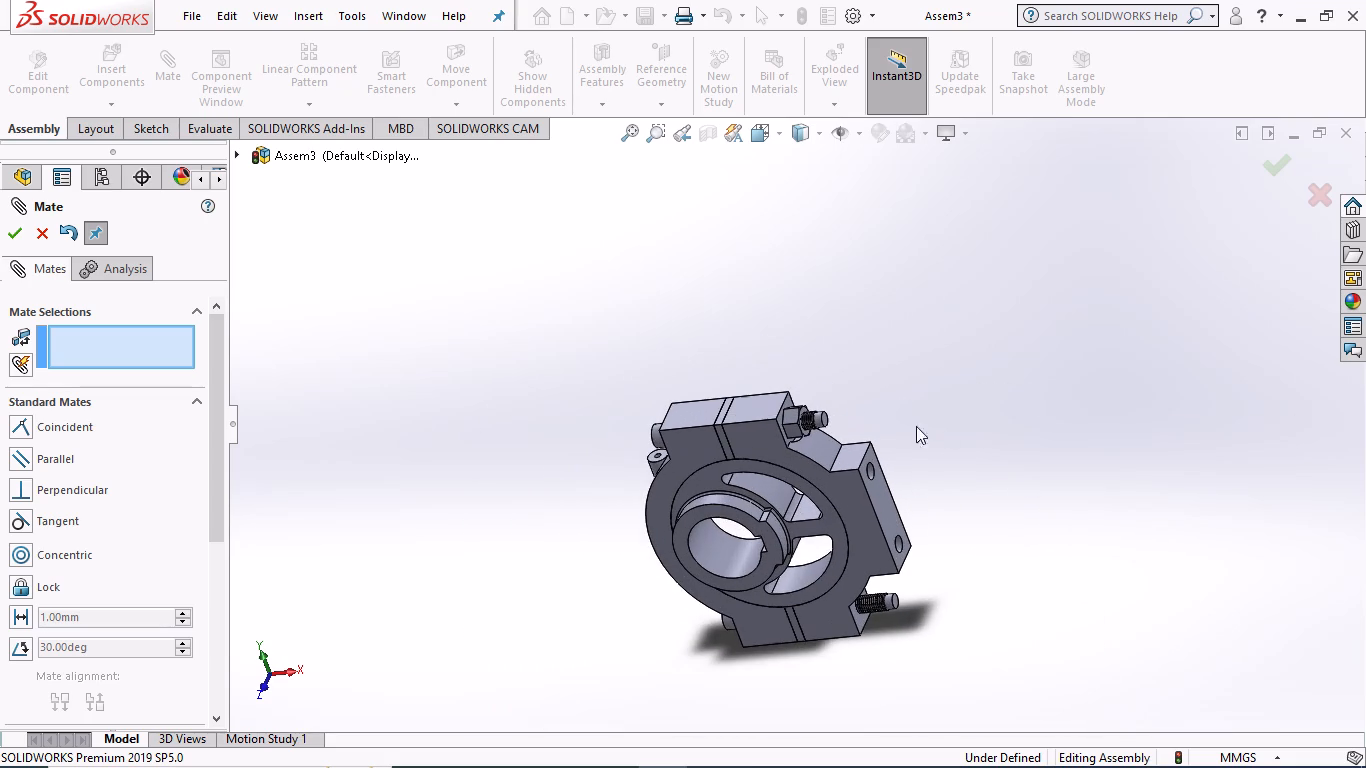
# Undo the concentric mate between the lock nut's inner hole face and the sheave's tip.
pyautogui.click(69, 237)
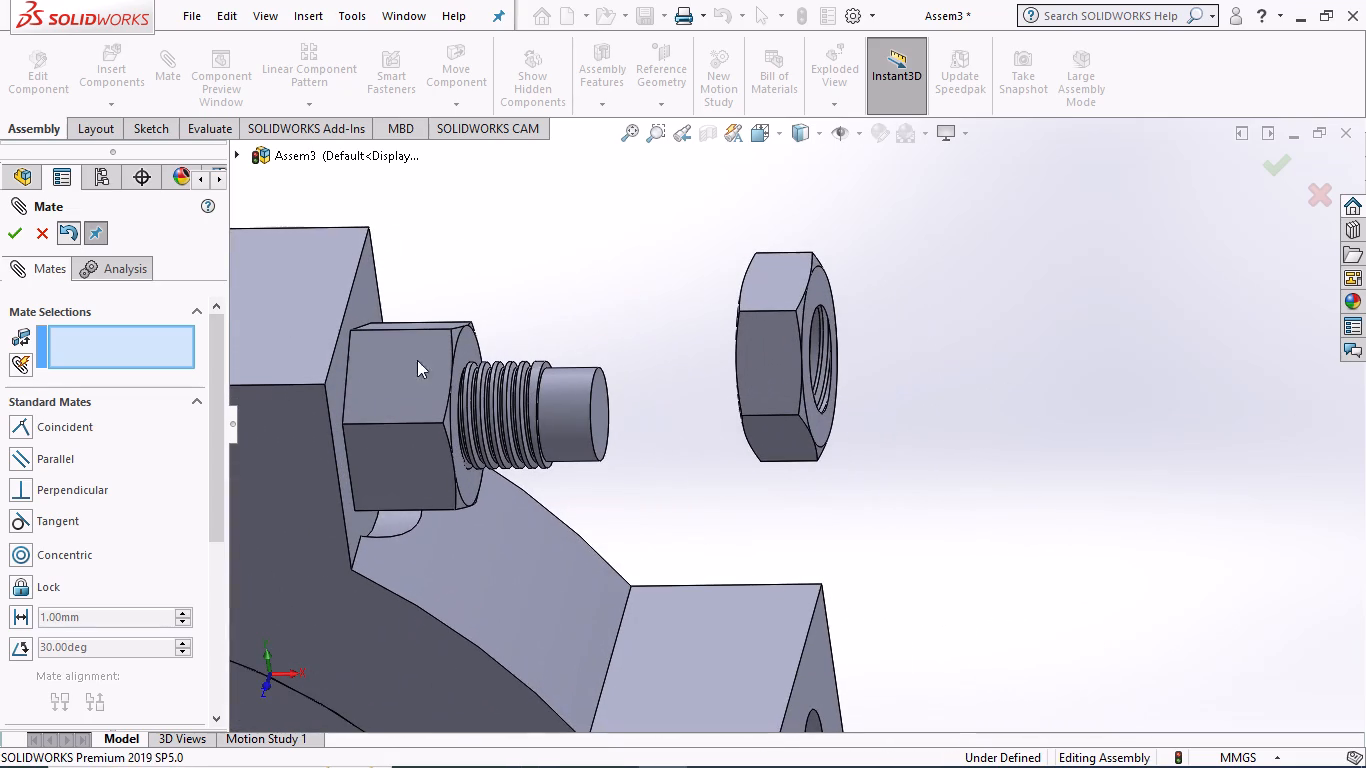
# Add a concentric mate between the lock nut's hole edge facing the sheave and the circular end edge of the sheave's tip, leaving rotation unlocked.
pyautogui.scroll(1, 427, 369)
pyautogui.scroll(4, 508, 388)
pyautogui.scroll(1, 628, 421)
pyautogui.scroll(-3, 637, 427)
pyautogui.scroll(3, 638, 428)
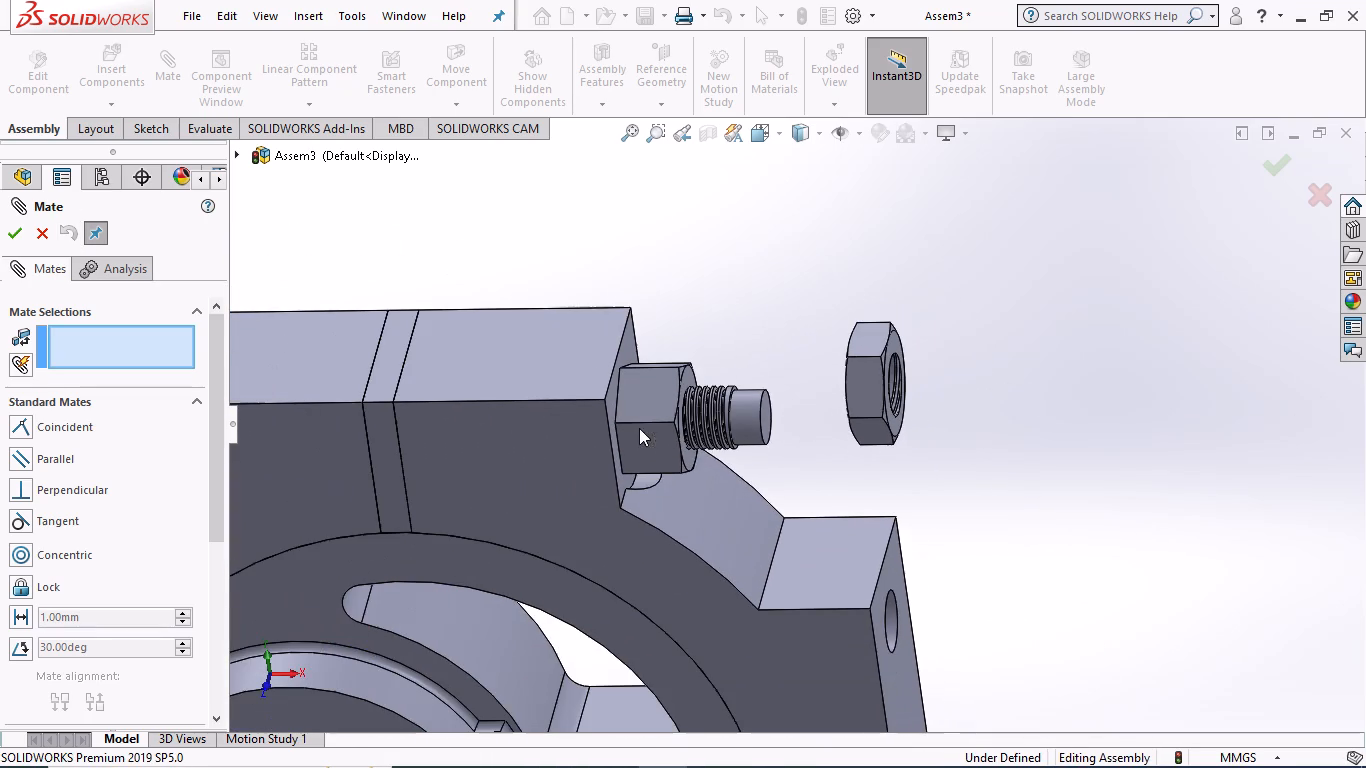
pyautogui.scroll(-1, 900, 453)
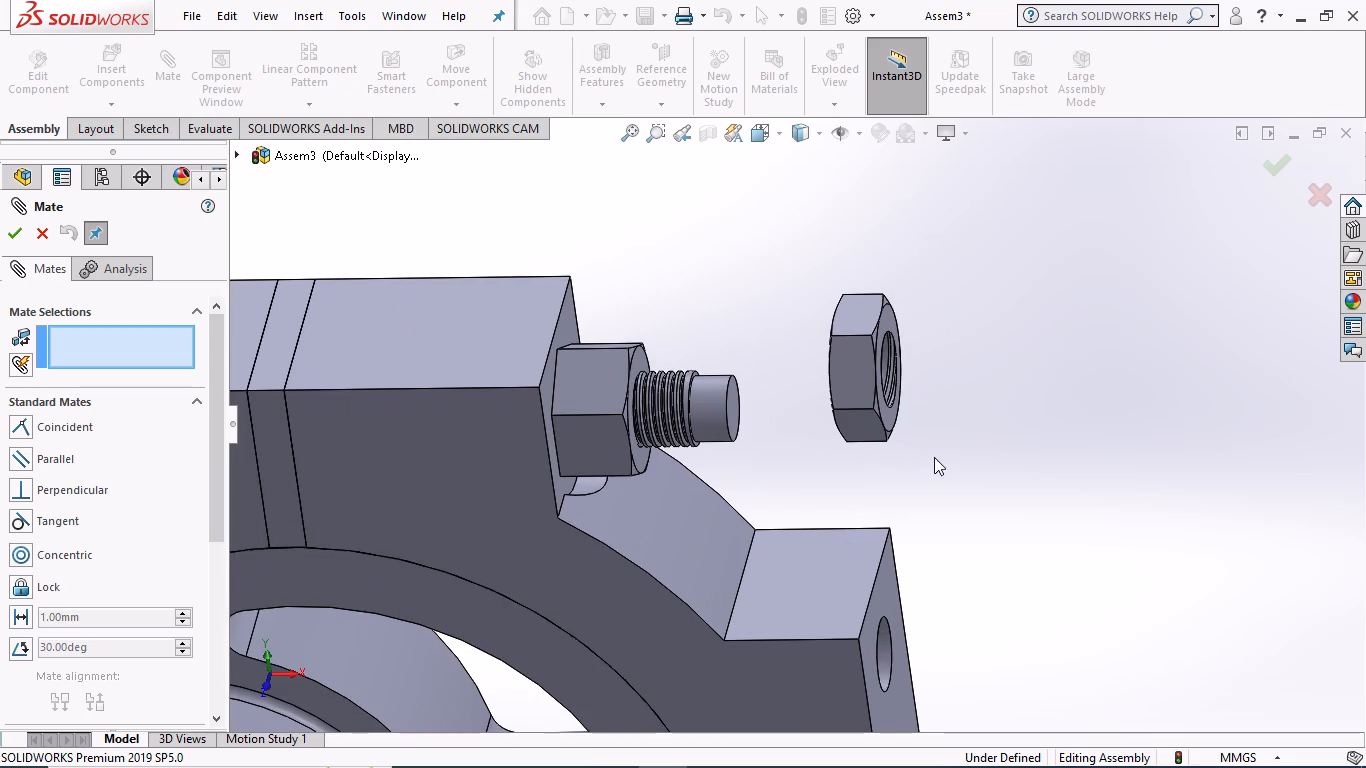
pyautogui.moveTo(944, 458); pyautogui.dragTo(828, 485, button='middle')
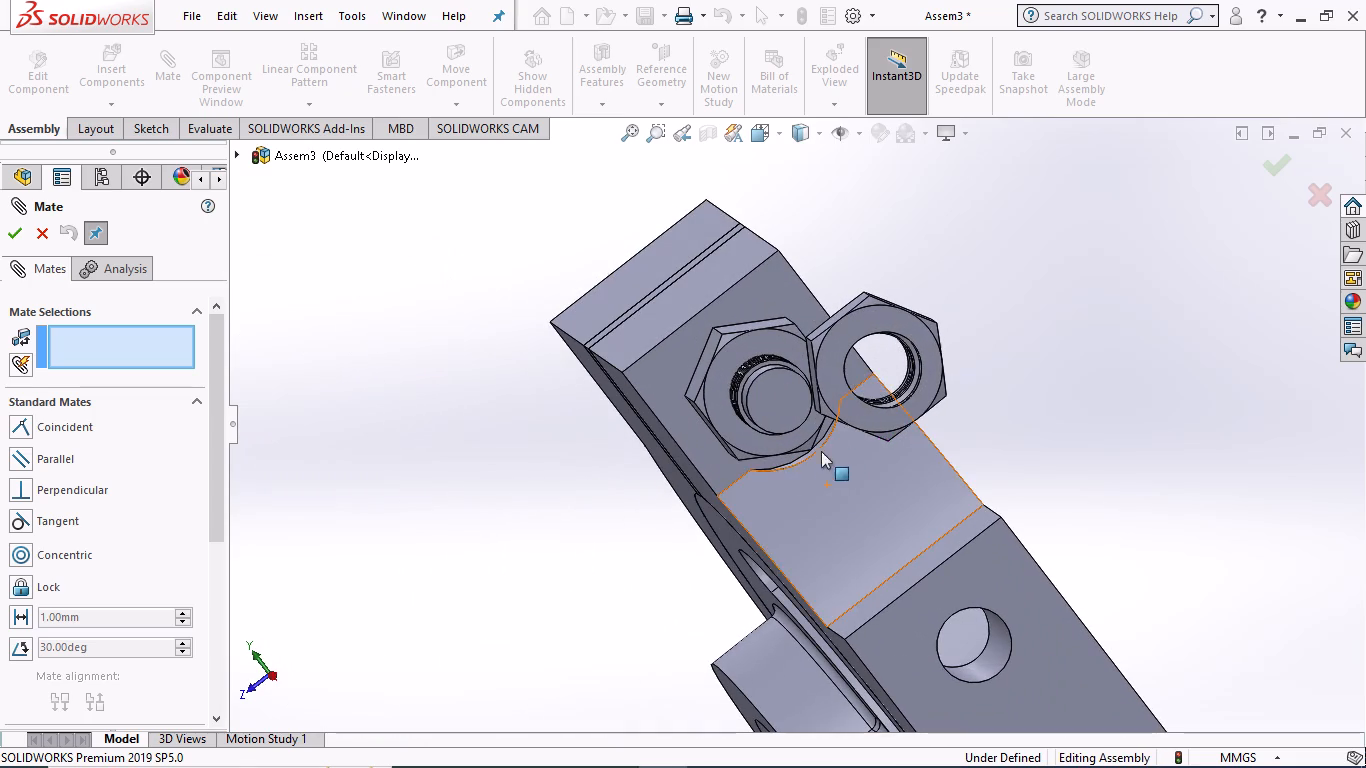
pyautogui.moveTo(851, 230); pyautogui.dragTo(936, 271, button='middle')
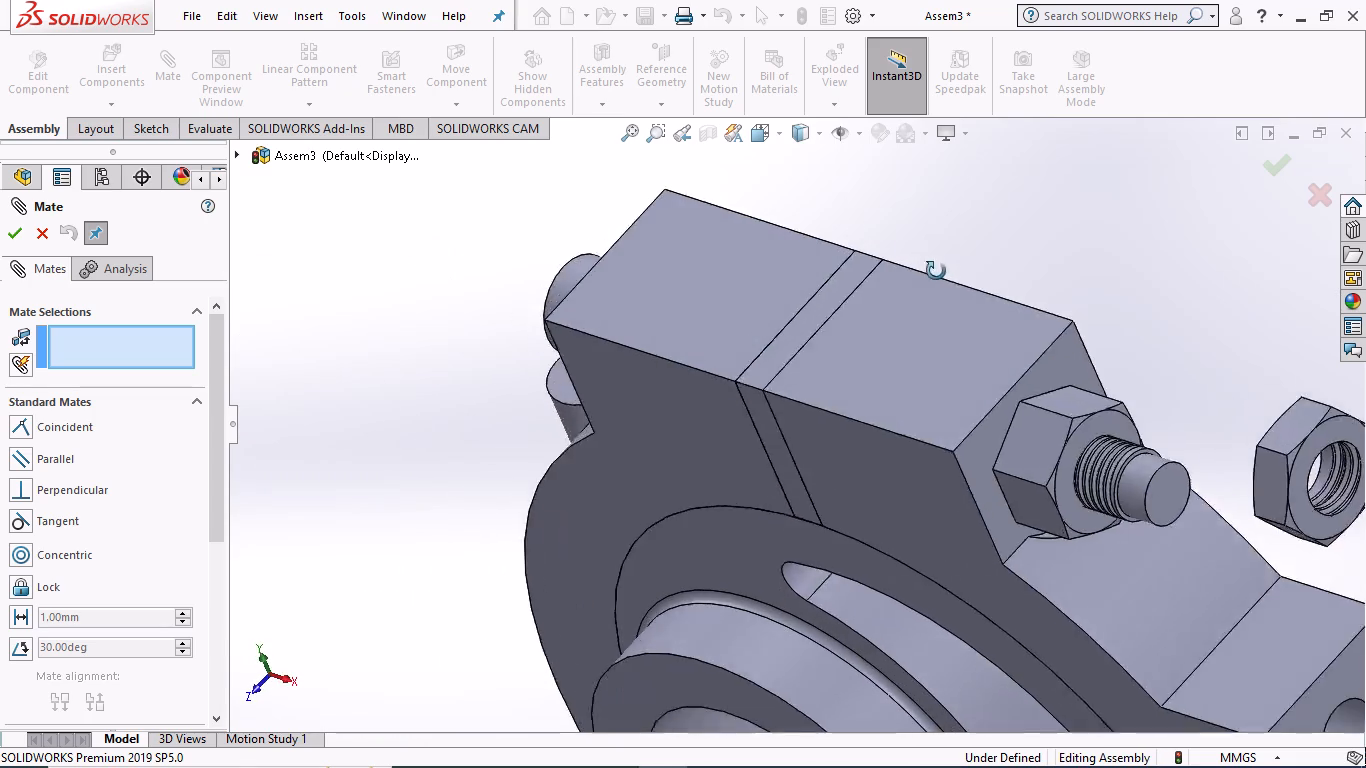
pyautogui.moveTo(936, 271); pyautogui.dragTo(960, 279, button='middle')
pyautogui.scroll(3, 890, 376)
pyautogui.scroll(1, 1174, 395)
pyautogui.moveTo(1174, 395); pyautogui.dragTo(1227, 388, button='middle')
pyautogui.scroll(-4, 1150, 472)
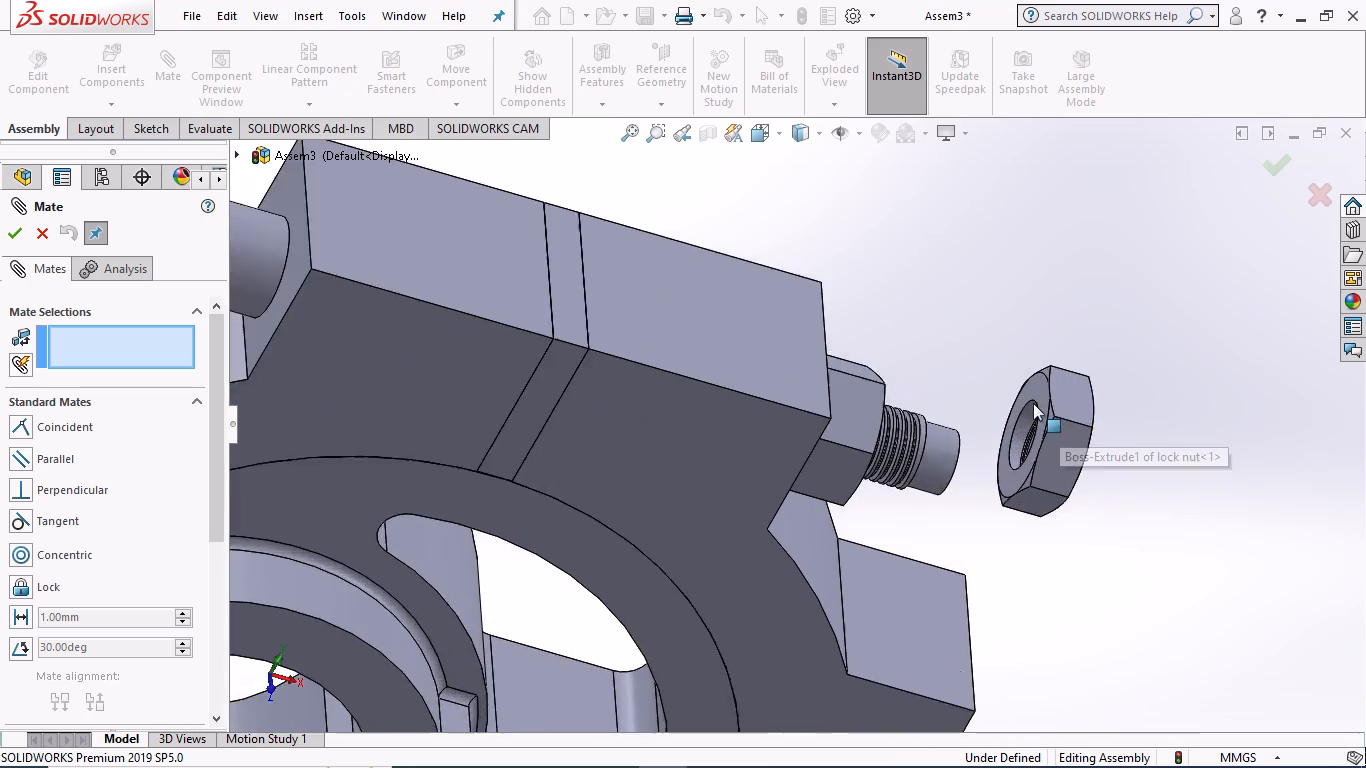
pyautogui.scroll(-5, 1033, 403)
pyautogui.click(932, 444)
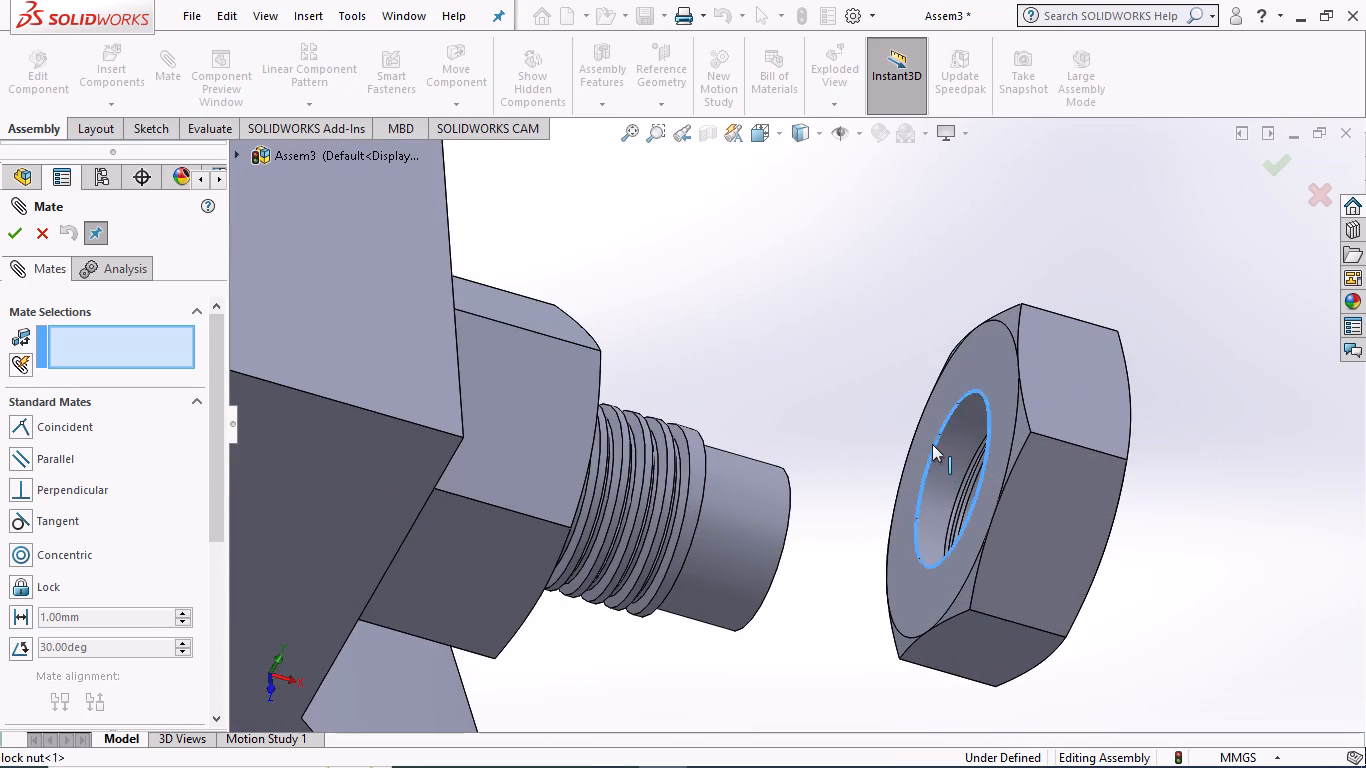
pyautogui.click(790, 495)
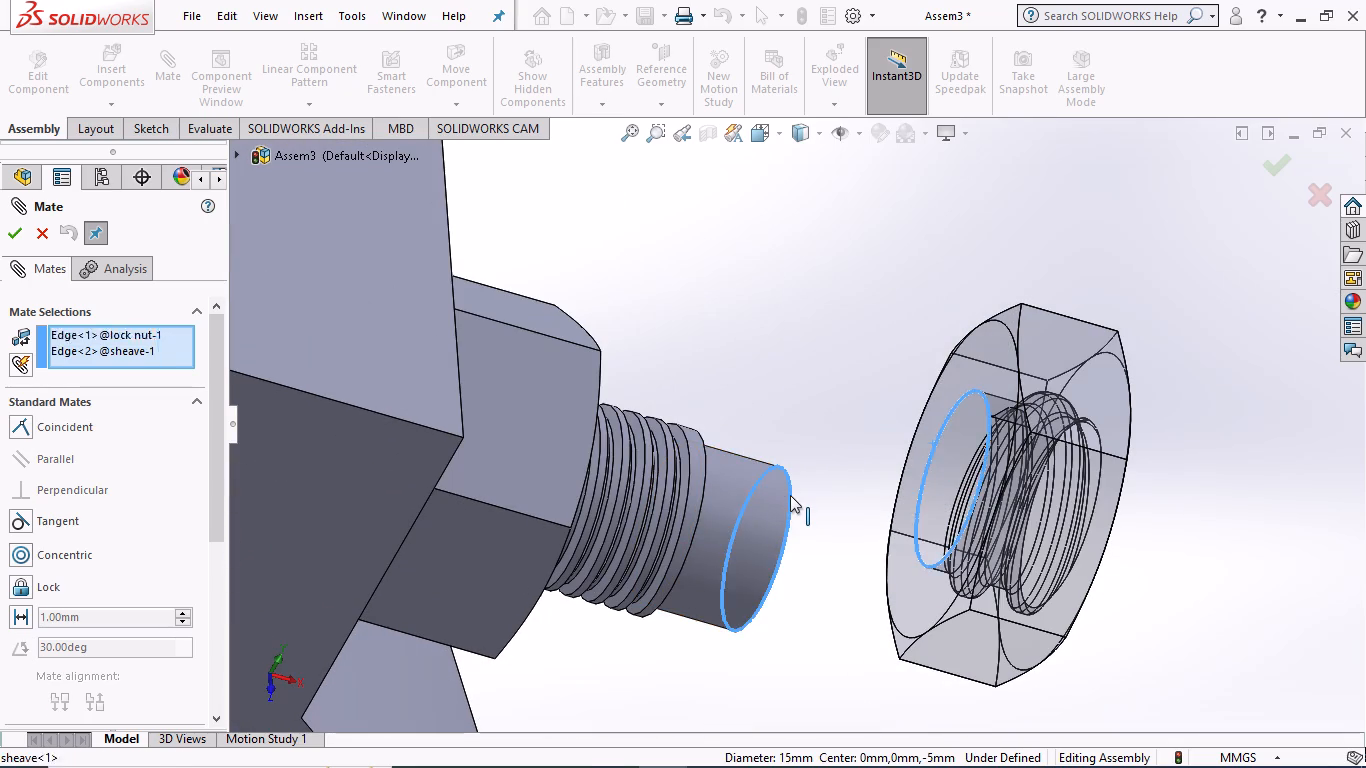
pyautogui.click(969, 525)
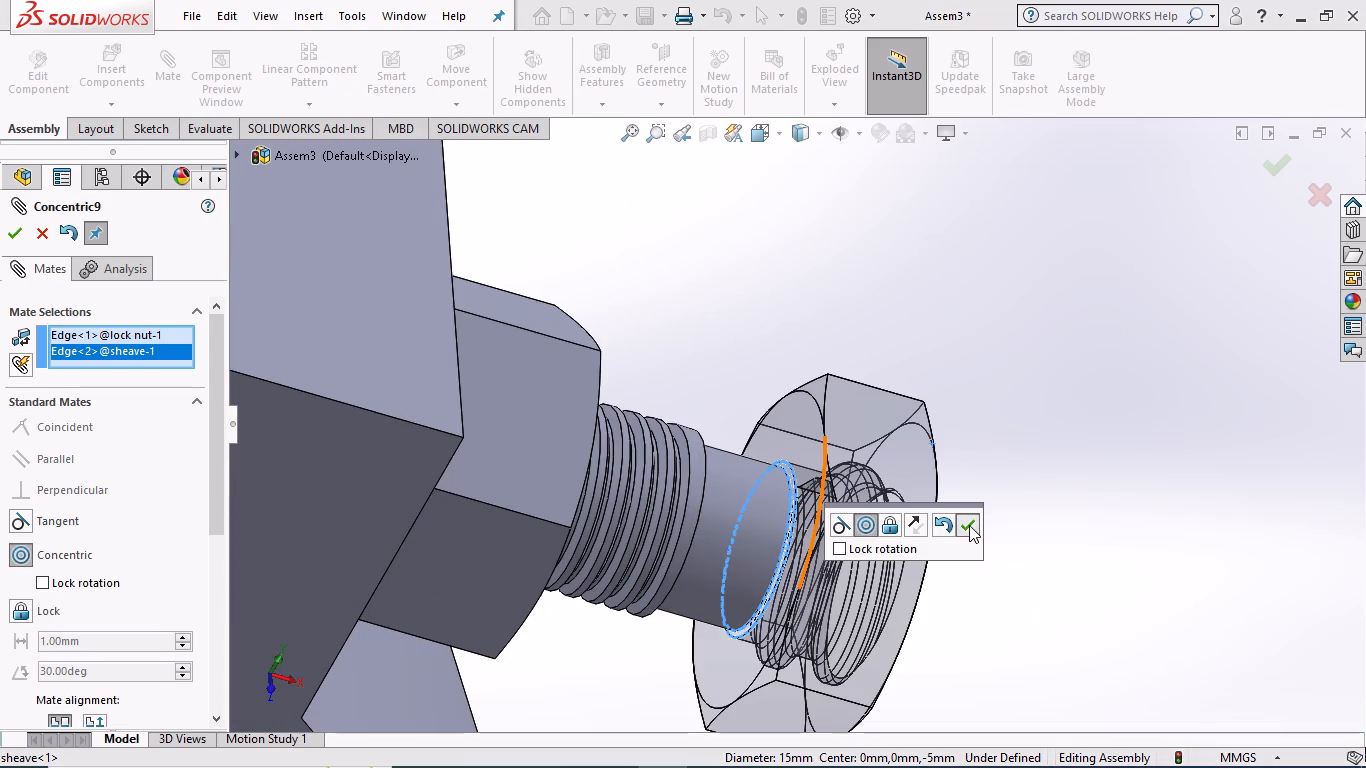
# Turn the lock nut to line its hexagon up with the nut behind it, try the Lock mate, and finish mating.
pyautogui.middleClick(1034, 535)
pyautogui.scroll(1, 1034, 535)
pyautogui.moveTo(1034, 535); pyautogui.dragTo(1027, 534, button='middle')
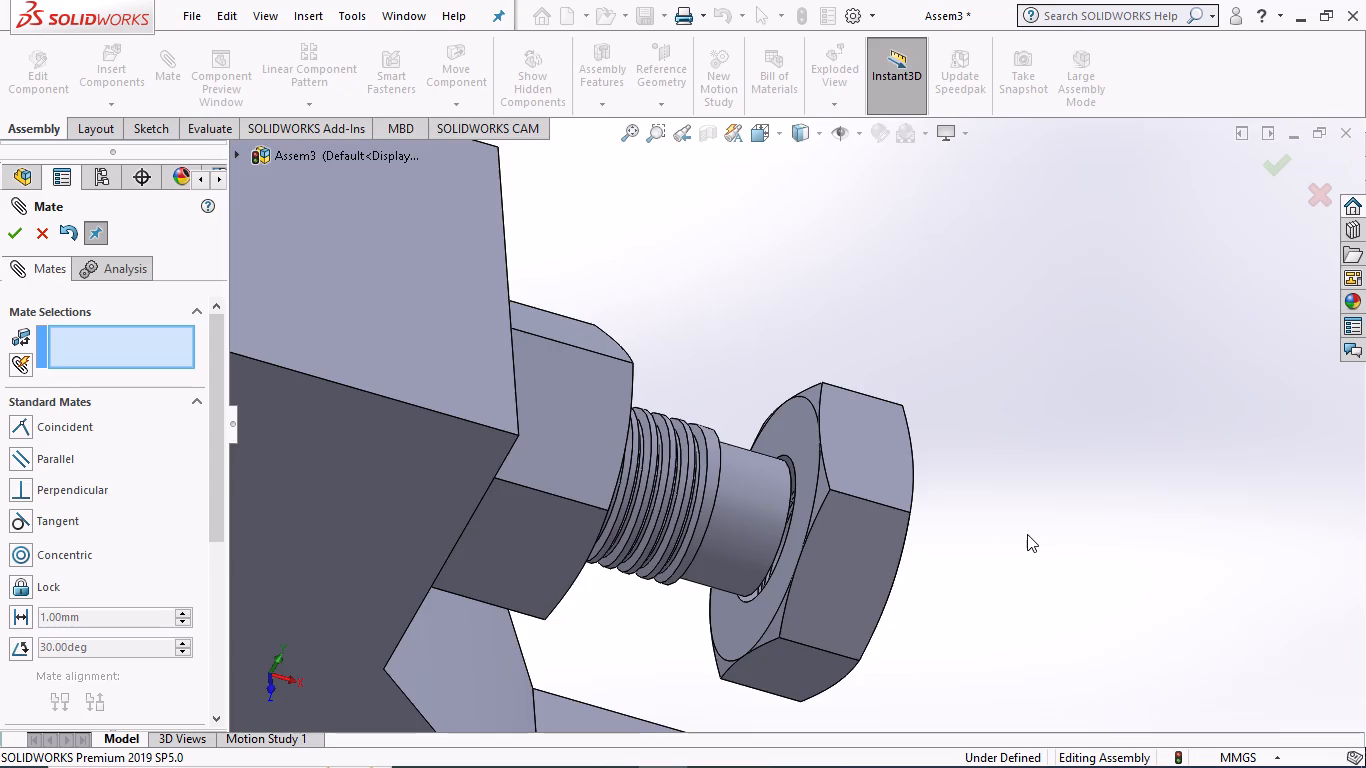
pyautogui.moveTo(1027, 534); pyautogui.dragTo(862, 501, button='middle')
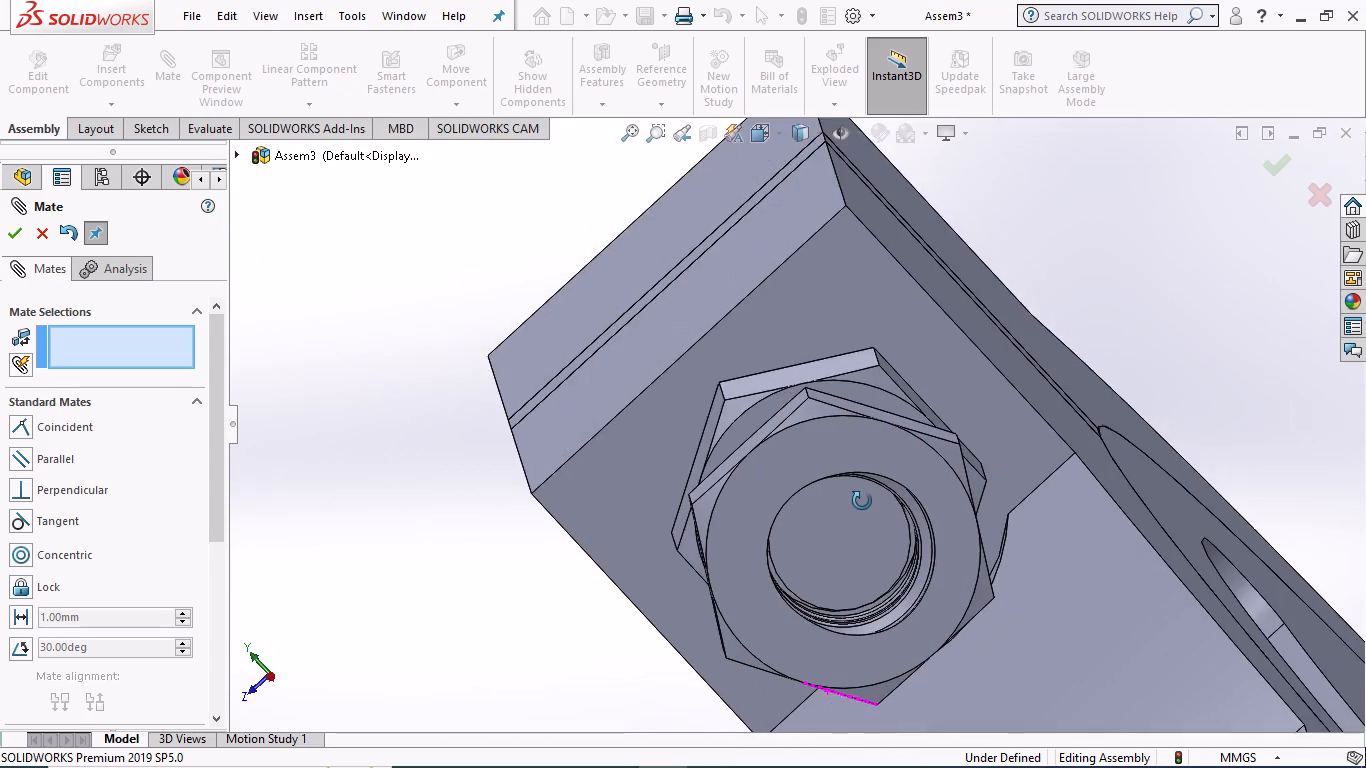
pyautogui.moveTo(862, 501); pyautogui.dragTo(863, 489, button='middle')
pyautogui.moveTo(816, 447); pyautogui.dragTo(781, 460)
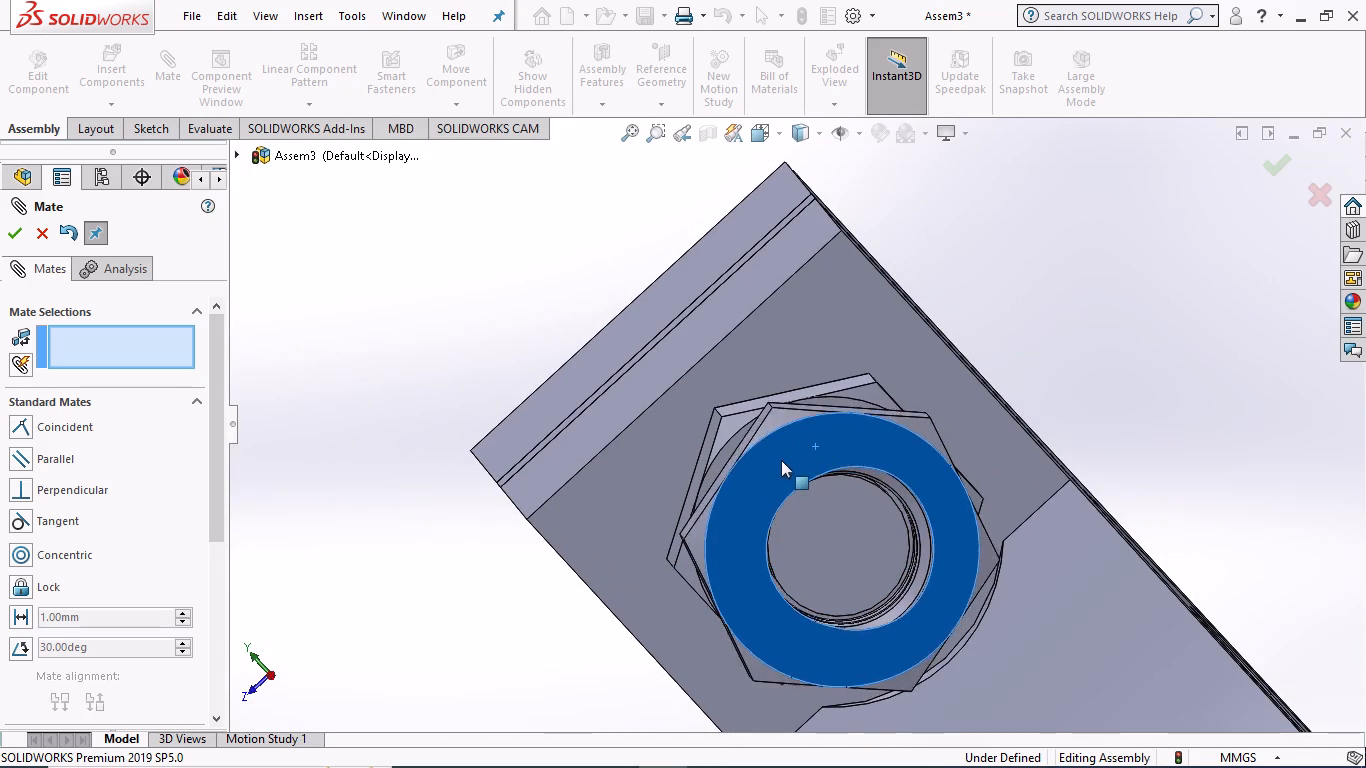
pyautogui.moveTo(781, 460); pyautogui.dragTo(760, 474)
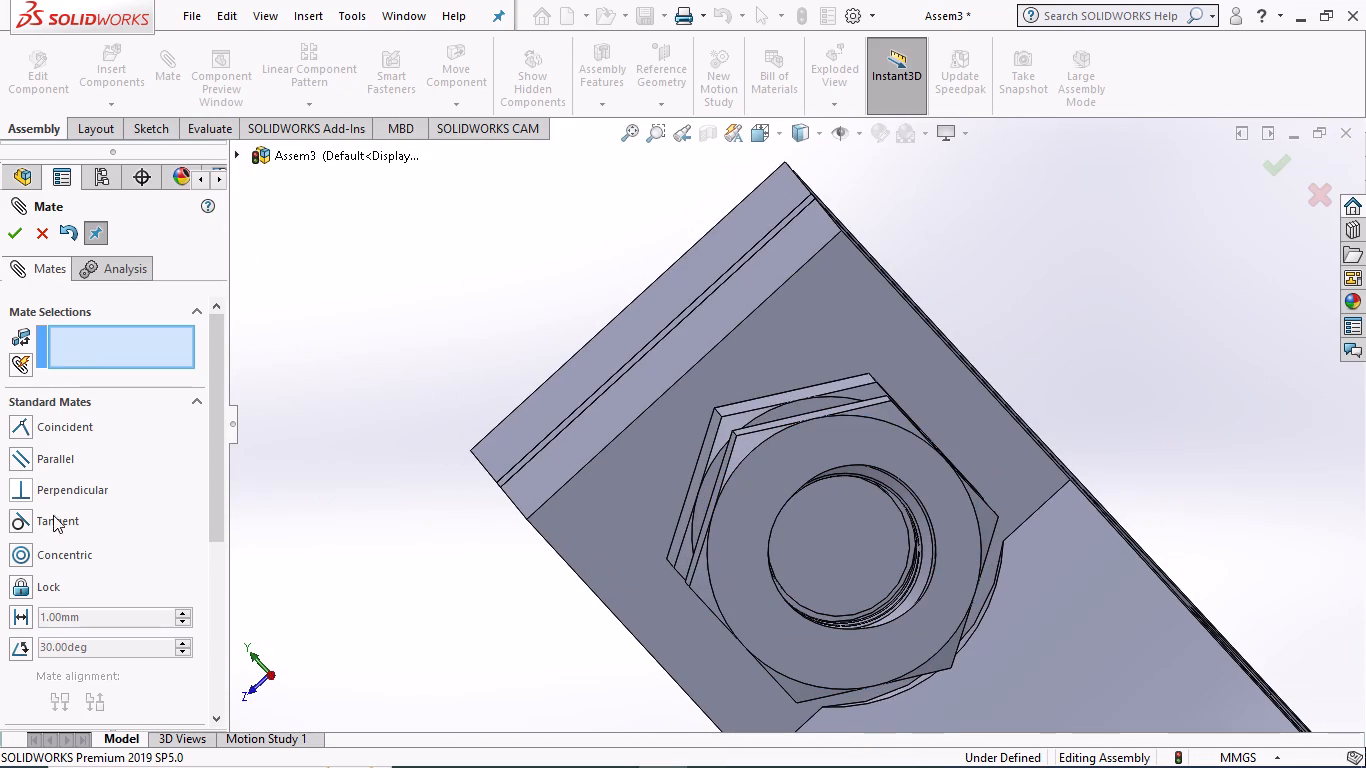
pyautogui.click(22, 583)
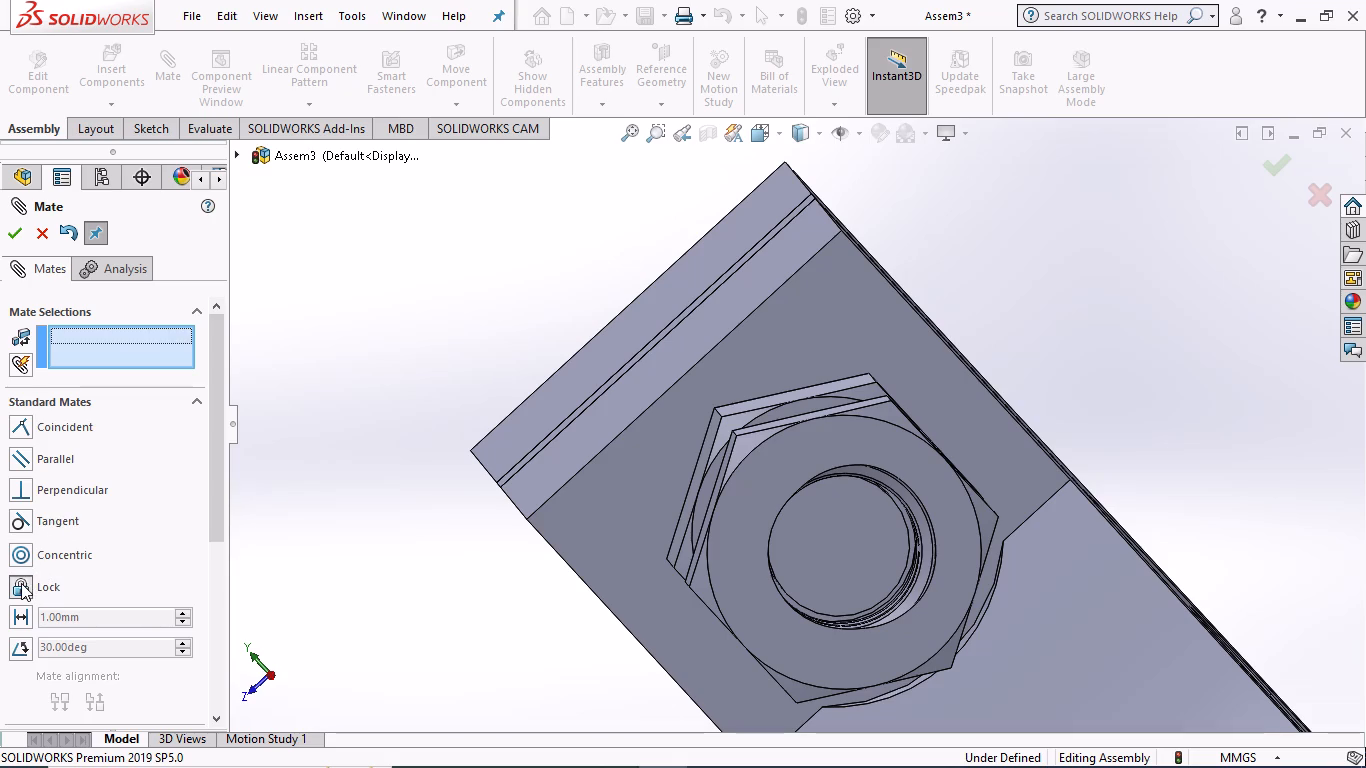
pyautogui.click(18, 234)
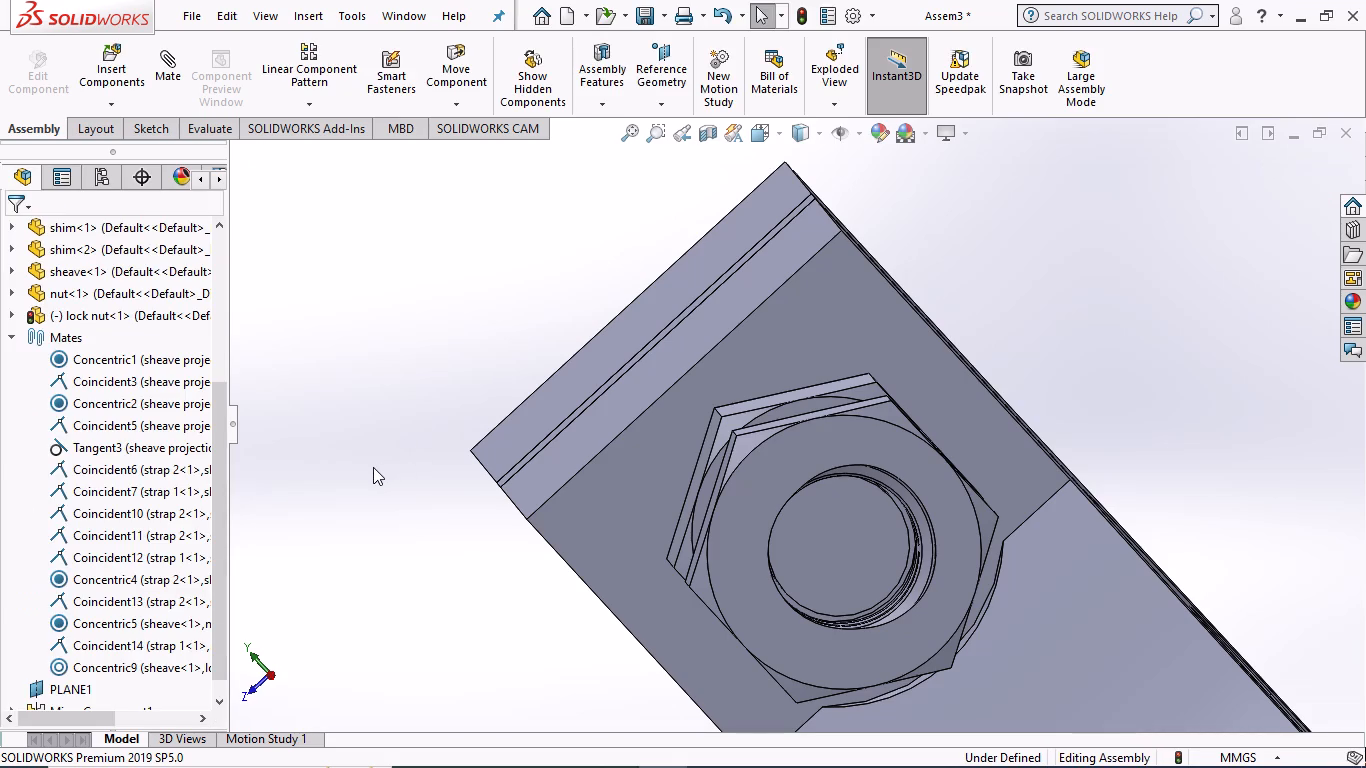
# Fine-tune the lock nut's rotation on the sheave so its hexagon aligns with the nut behind it, judging from the end.
pyautogui.scroll(1, 368, 477)
pyautogui.moveTo(366, 482); pyautogui.dragTo(400, 430, button='middle')
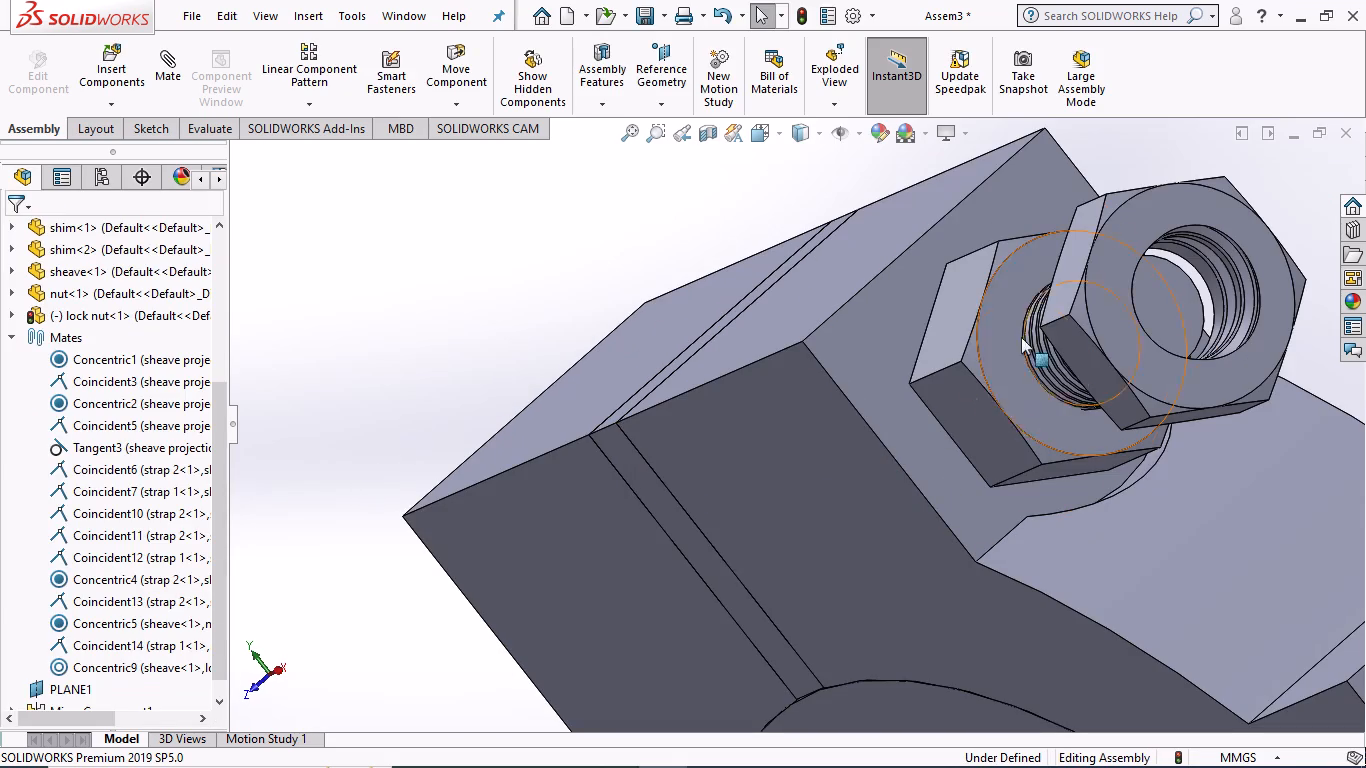
pyautogui.moveTo(1117, 222); pyautogui.dragTo(1107, 255)
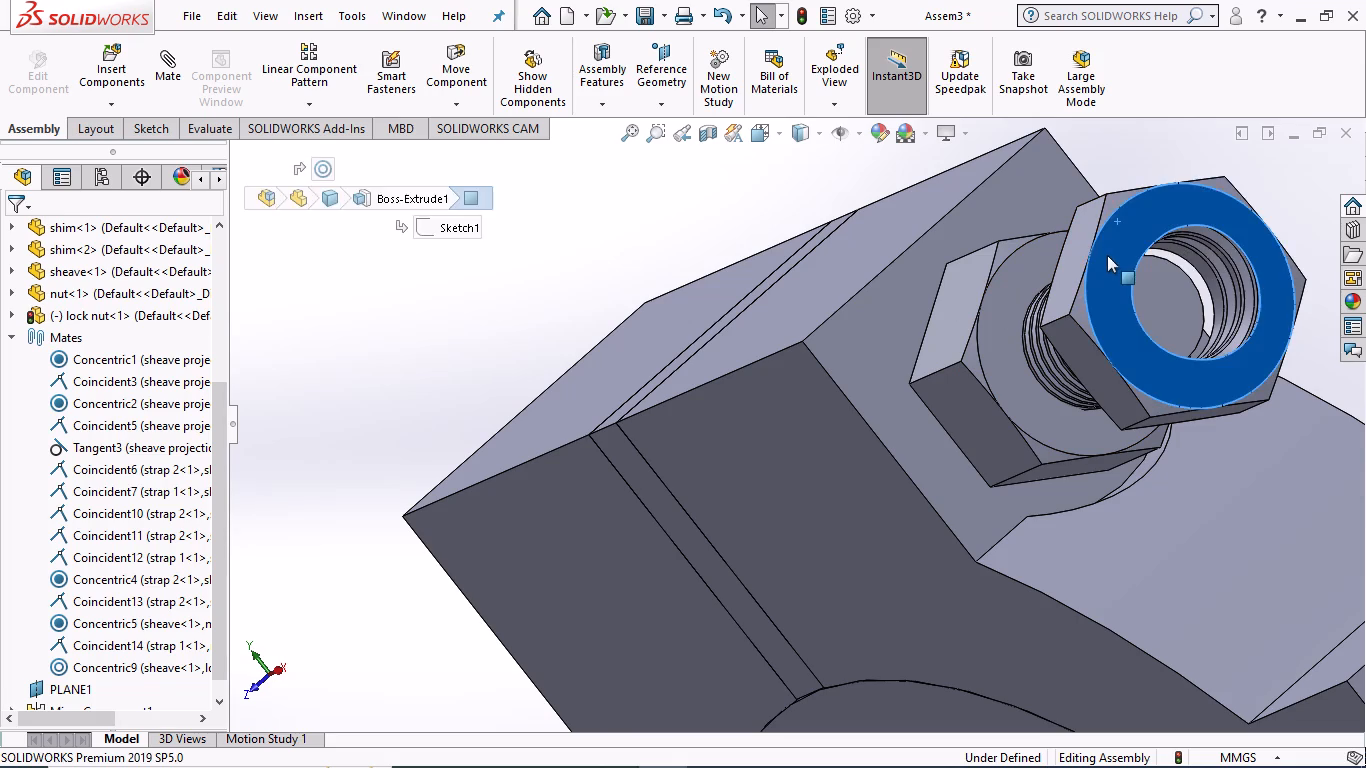
pyautogui.moveTo(1107, 255); pyautogui.dragTo(1086, 269)
pyautogui.scroll(1, 1146, 287)
pyautogui.moveTo(1222, 259); pyautogui.dragTo(1183, 293, button='middle')
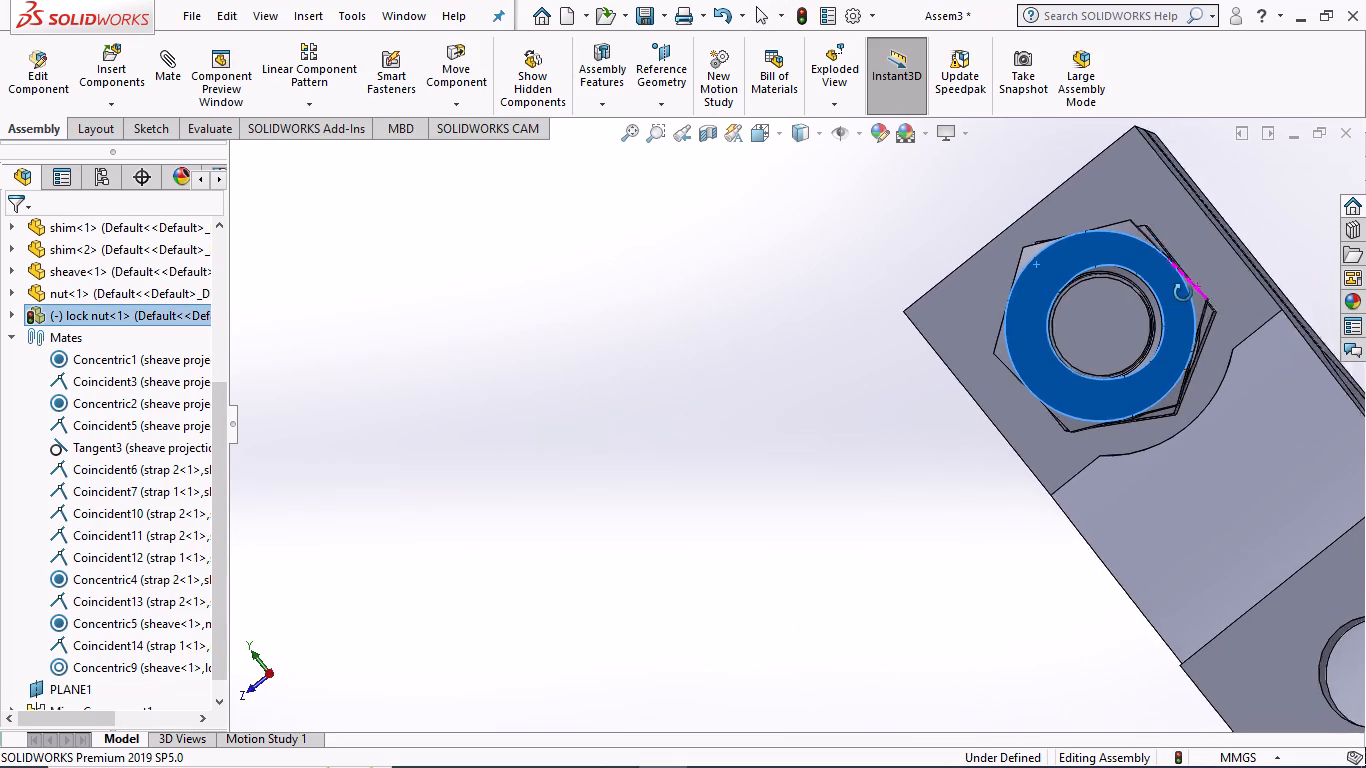
pyautogui.moveTo(1183, 293); pyautogui.dragTo(1186, 293, button='middle')
pyautogui.scroll(1, 1186, 293)
pyautogui.moveTo(1005, 279); pyautogui.dragTo(1007, 273)
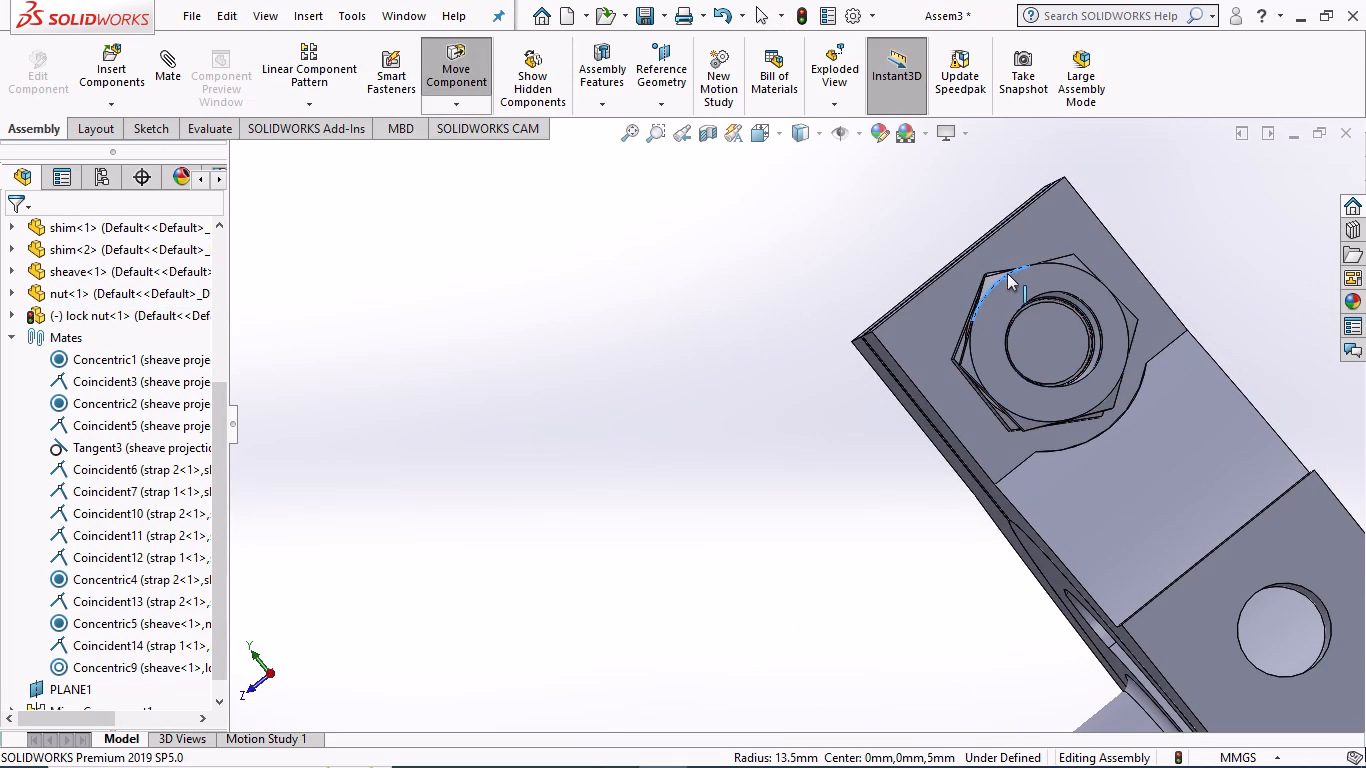
pyautogui.moveTo(1007, 273); pyautogui.dragTo(1008, 270)
pyautogui.moveTo(415, 385); pyautogui.dragTo(415, 395)
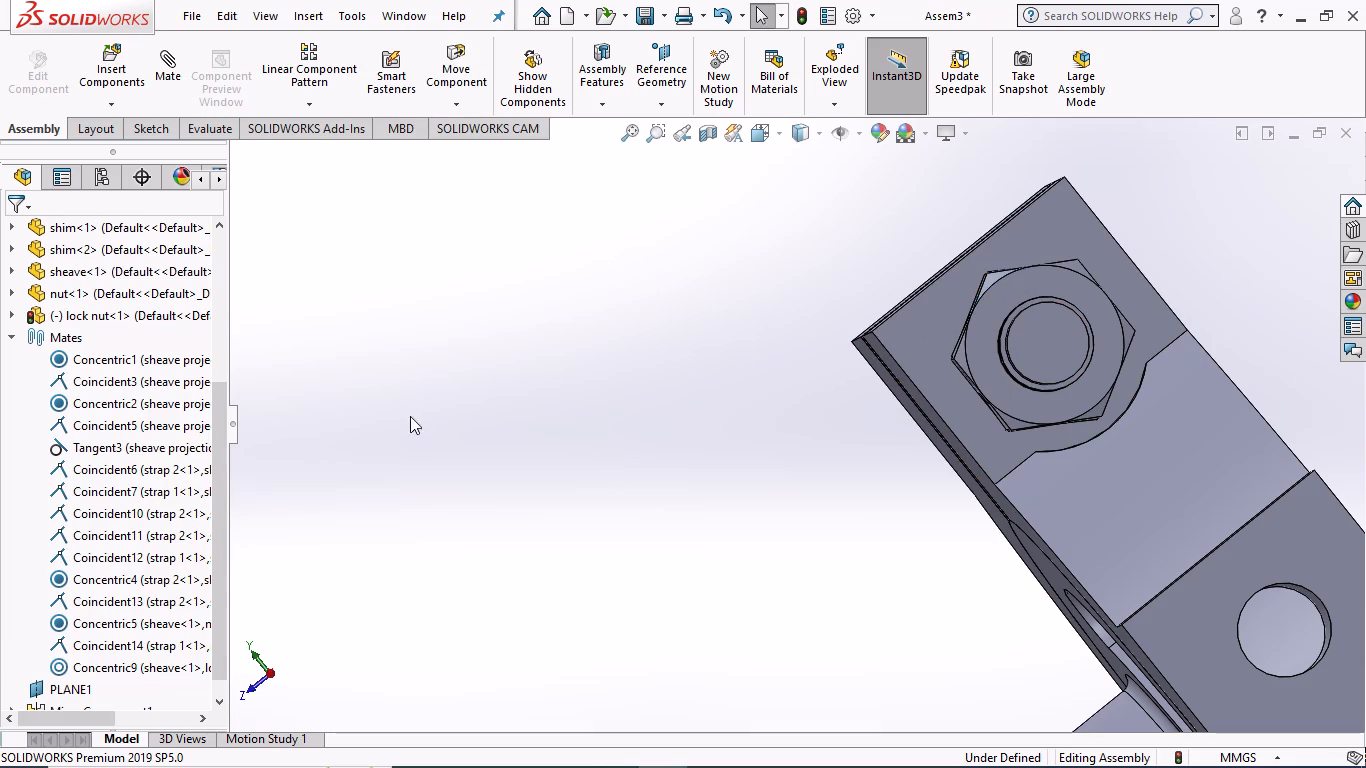
# Edit the concentric mate between the sheave and the lock nut to lock its rotation.
pyautogui.rightClick(107, 666)
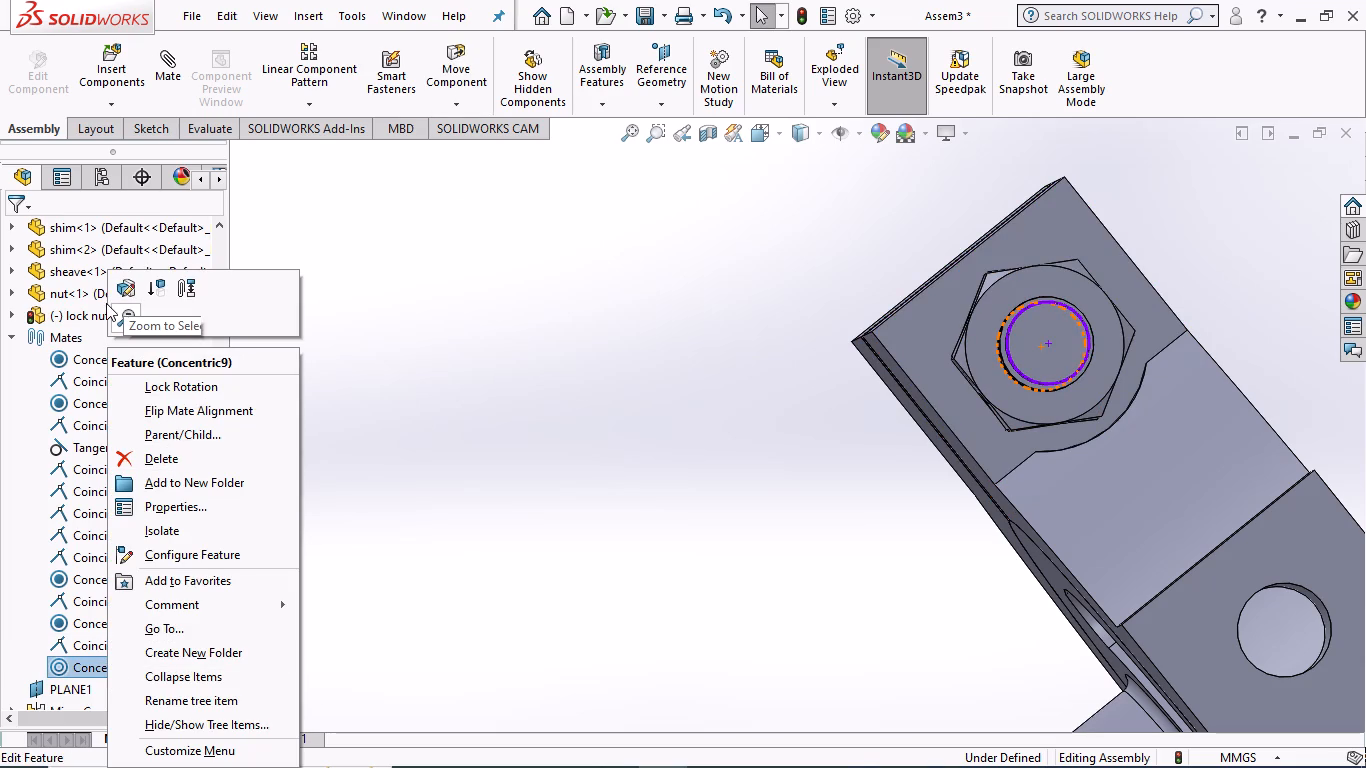
pyautogui.click(132, 286)
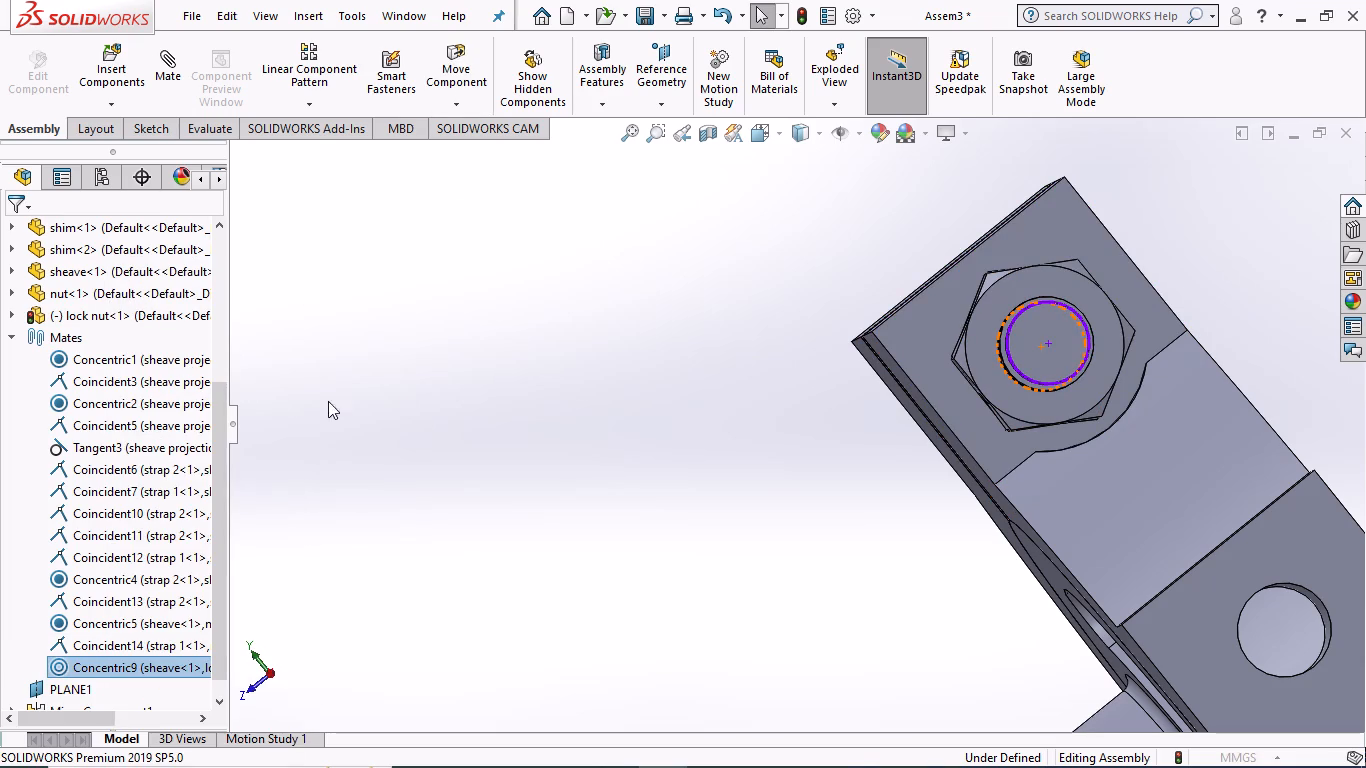
pyautogui.click(203, 380)
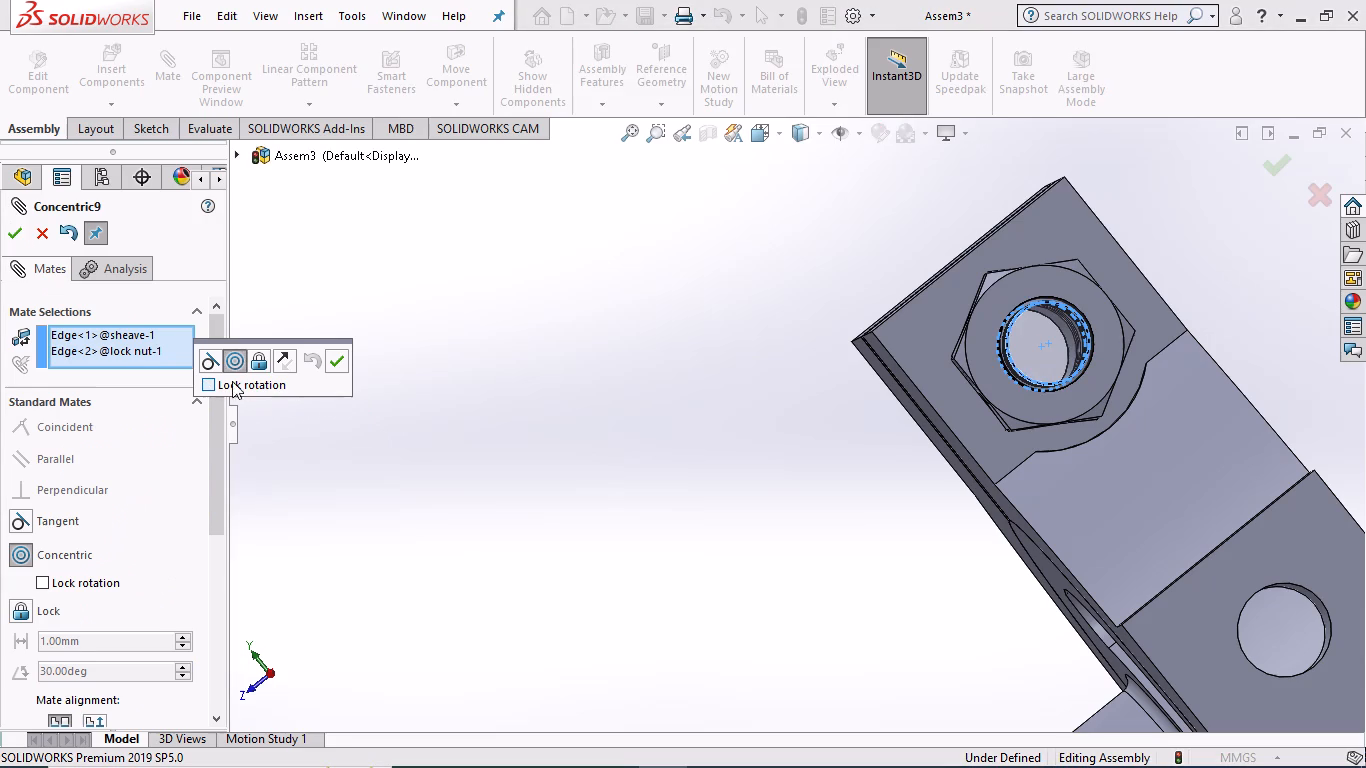
pyautogui.click(339, 363)
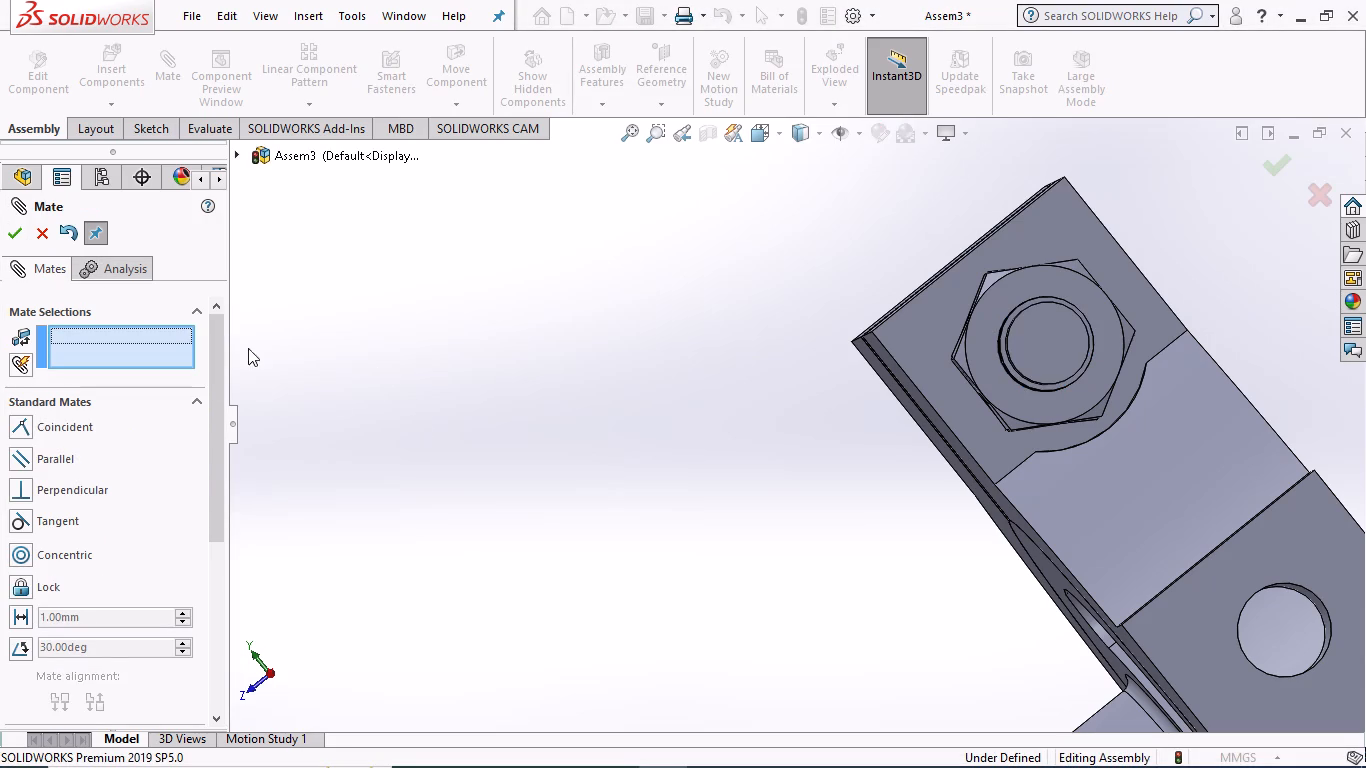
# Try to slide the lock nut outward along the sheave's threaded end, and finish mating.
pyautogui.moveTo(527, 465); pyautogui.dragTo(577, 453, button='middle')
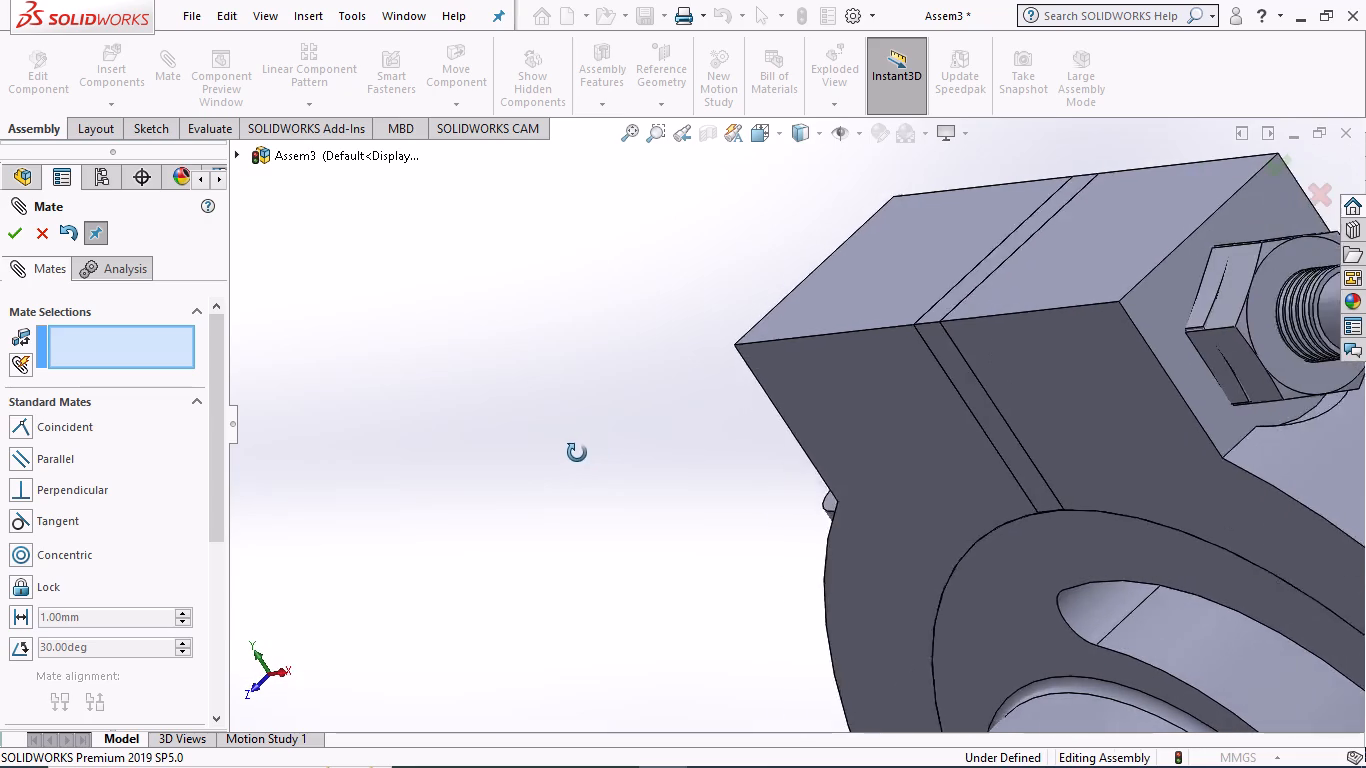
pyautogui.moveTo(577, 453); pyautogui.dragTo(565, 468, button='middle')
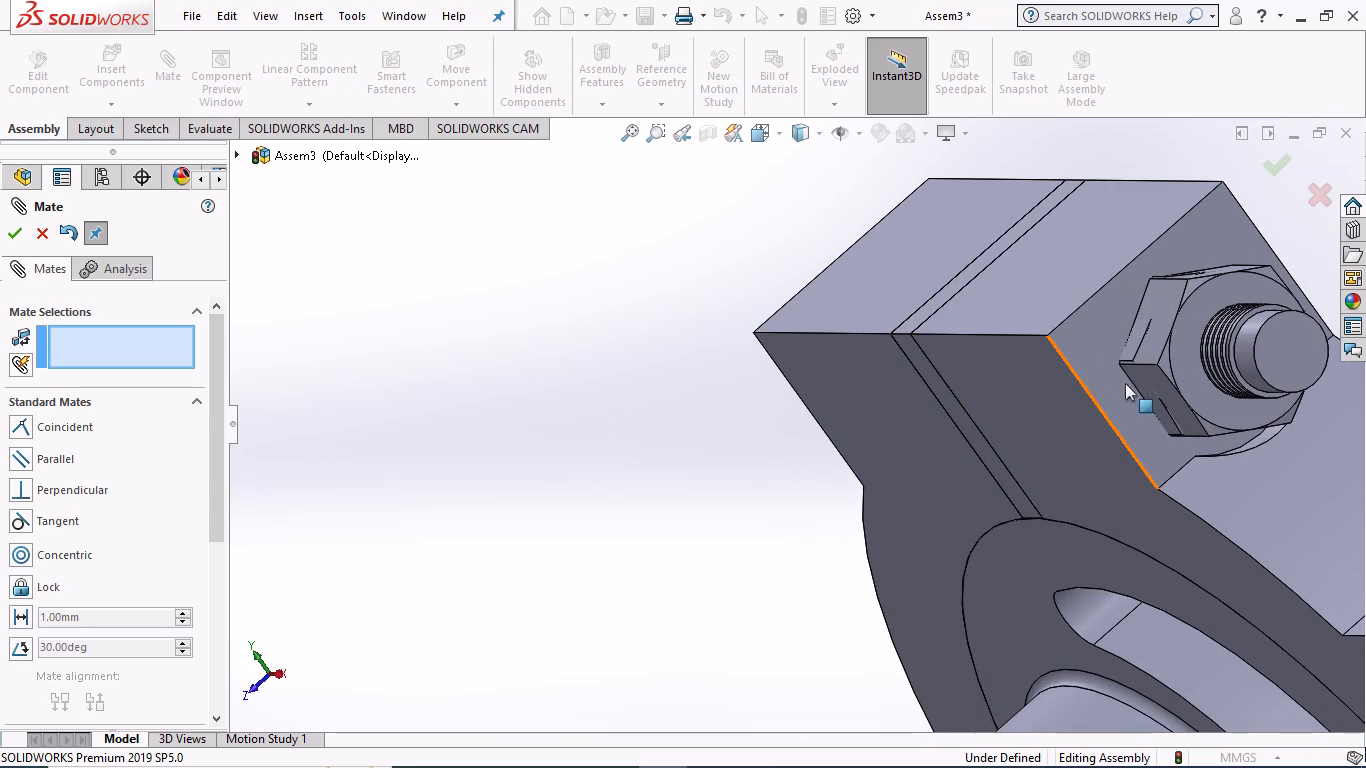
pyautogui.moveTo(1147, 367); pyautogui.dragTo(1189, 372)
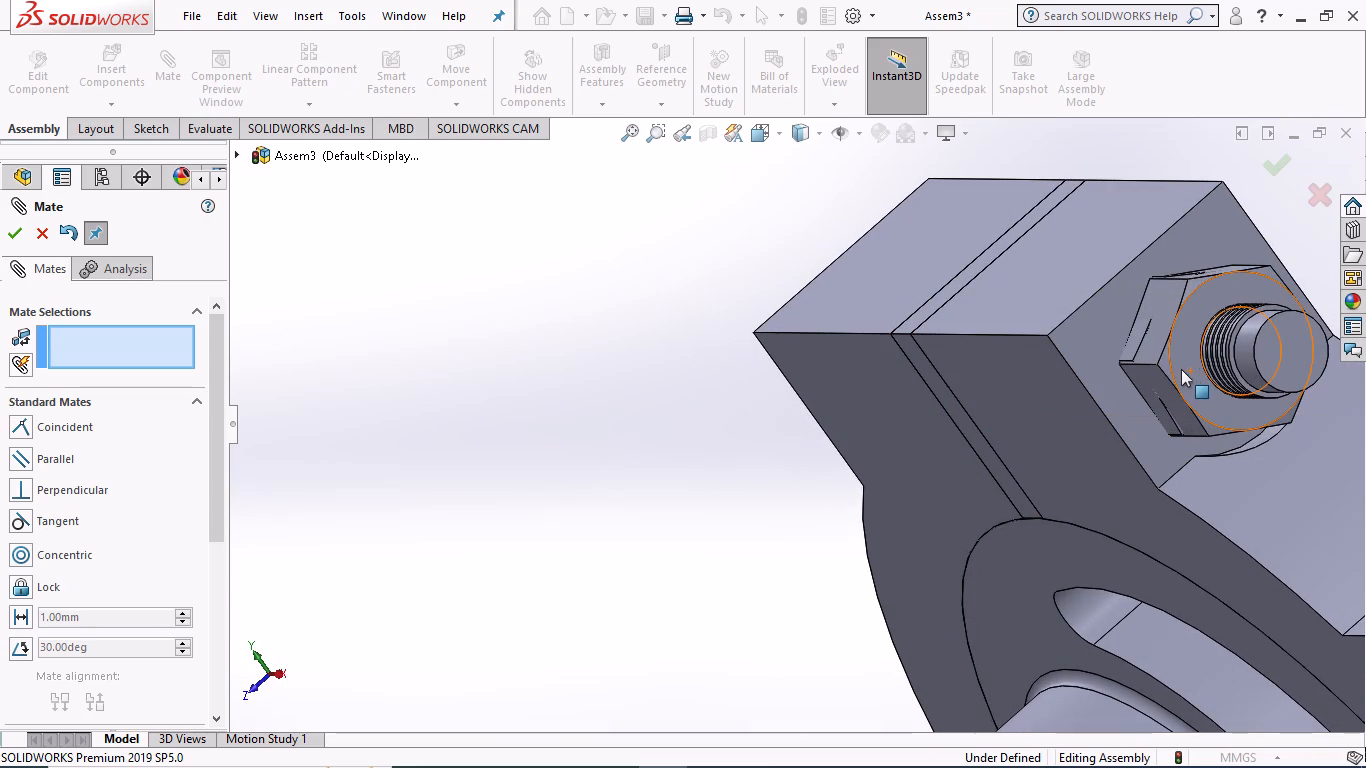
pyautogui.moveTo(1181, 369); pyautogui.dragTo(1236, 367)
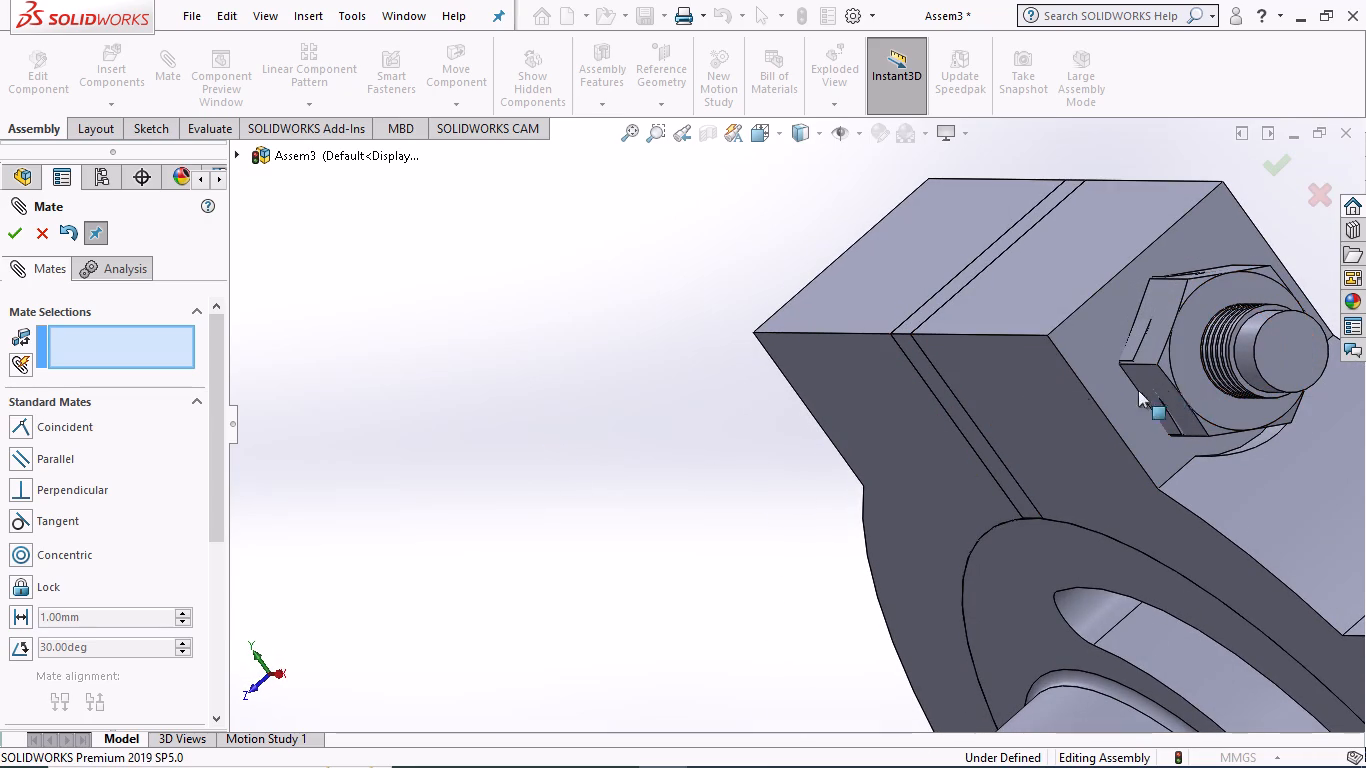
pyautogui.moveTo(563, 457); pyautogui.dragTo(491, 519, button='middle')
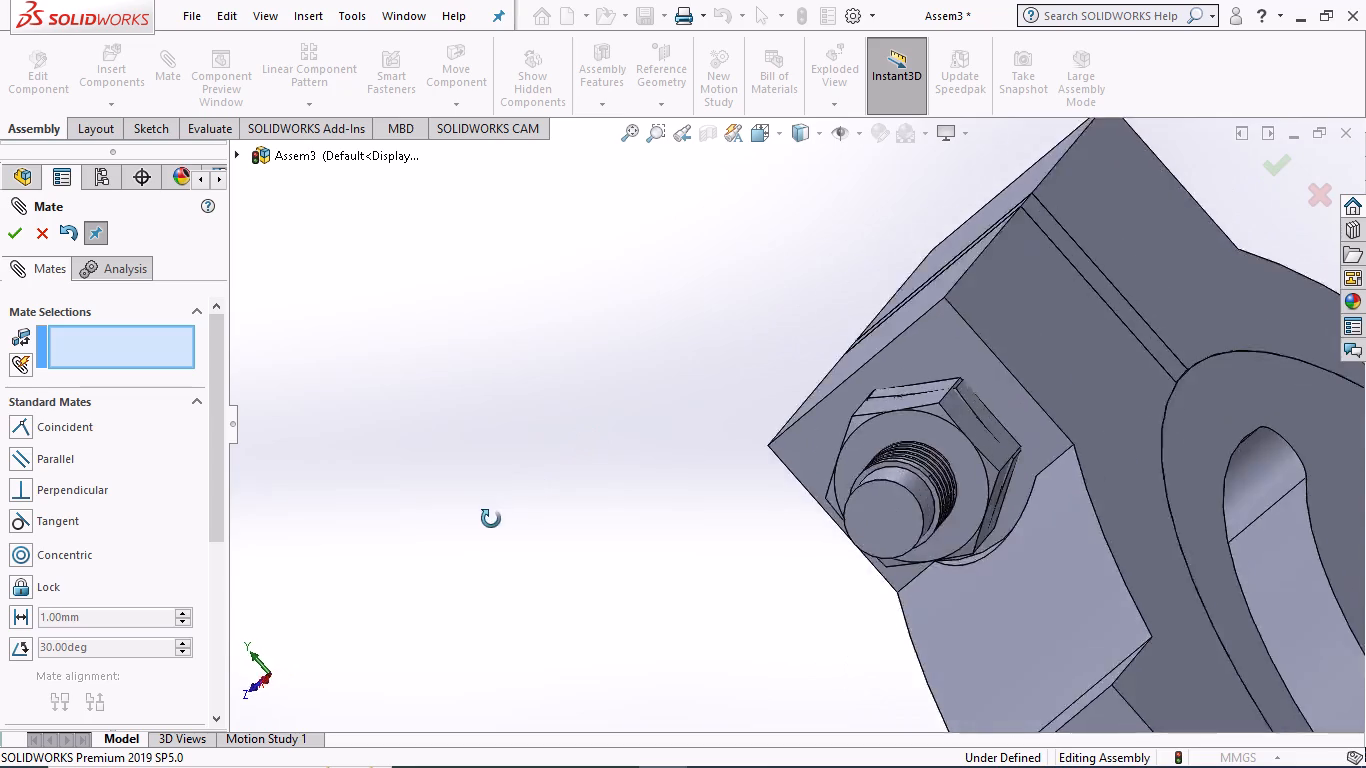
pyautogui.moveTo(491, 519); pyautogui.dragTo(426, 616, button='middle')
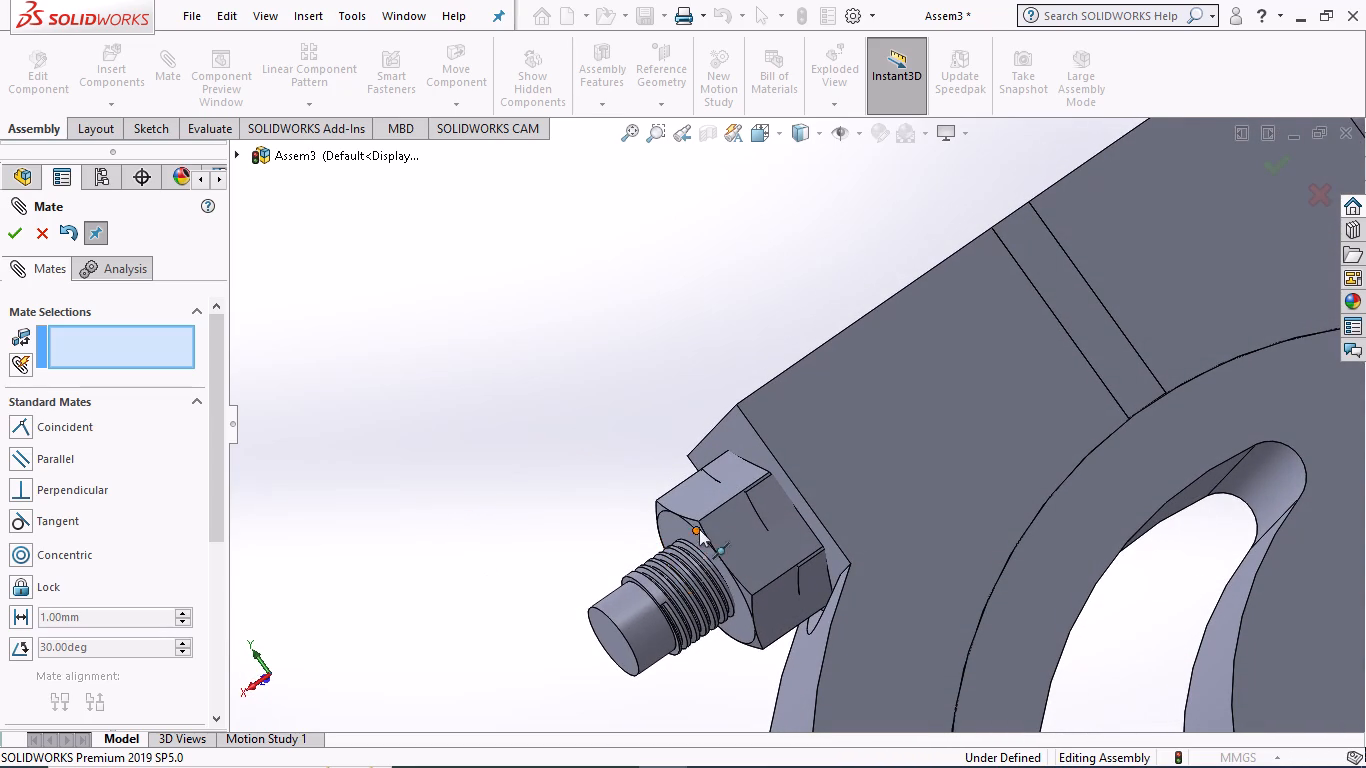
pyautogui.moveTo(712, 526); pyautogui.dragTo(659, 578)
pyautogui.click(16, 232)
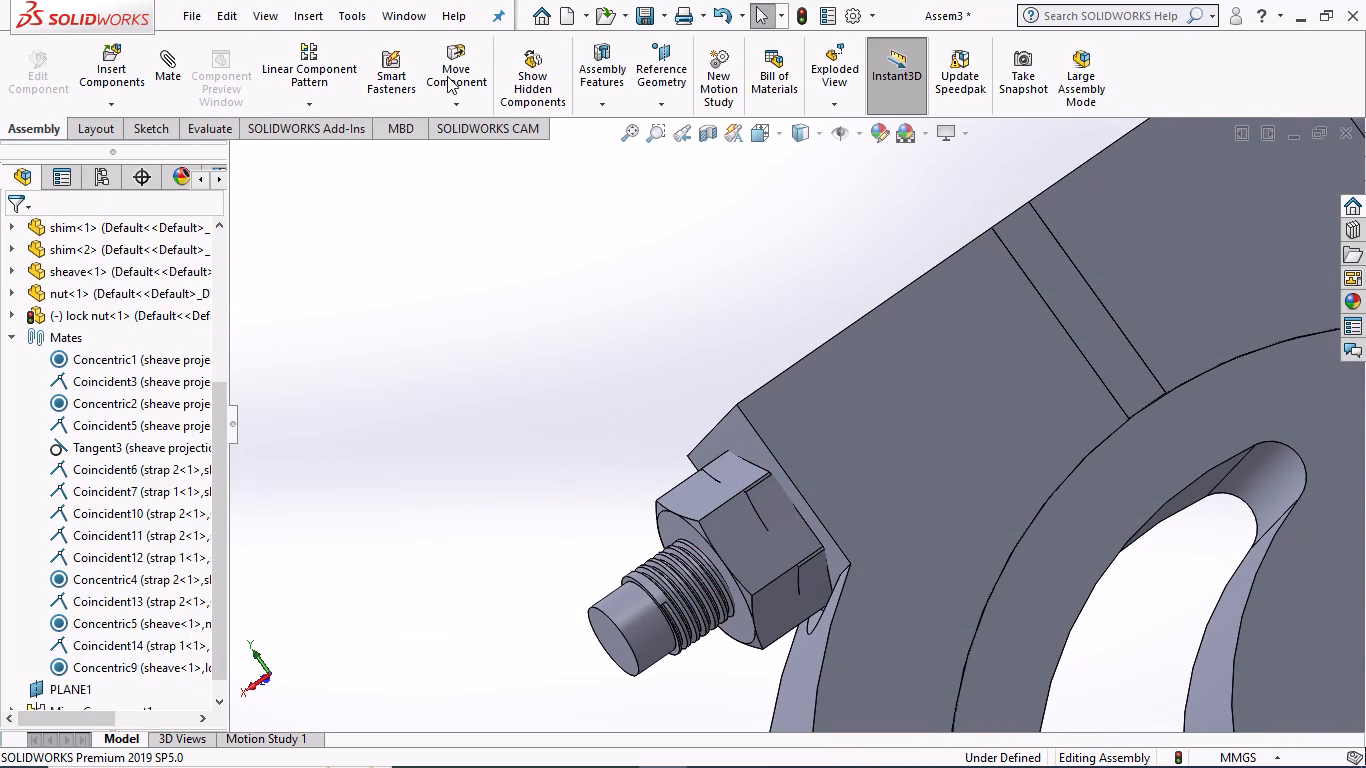
# Use Move Component to slide the lock nut outward along the sheave until it sits clear of the nut.
pyautogui.click(447, 76)
pyautogui.moveTo(730, 536); pyautogui.dragTo(690, 585)
pyautogui.moveTo(685, 528); pyautogui.dragTo(665, 562)
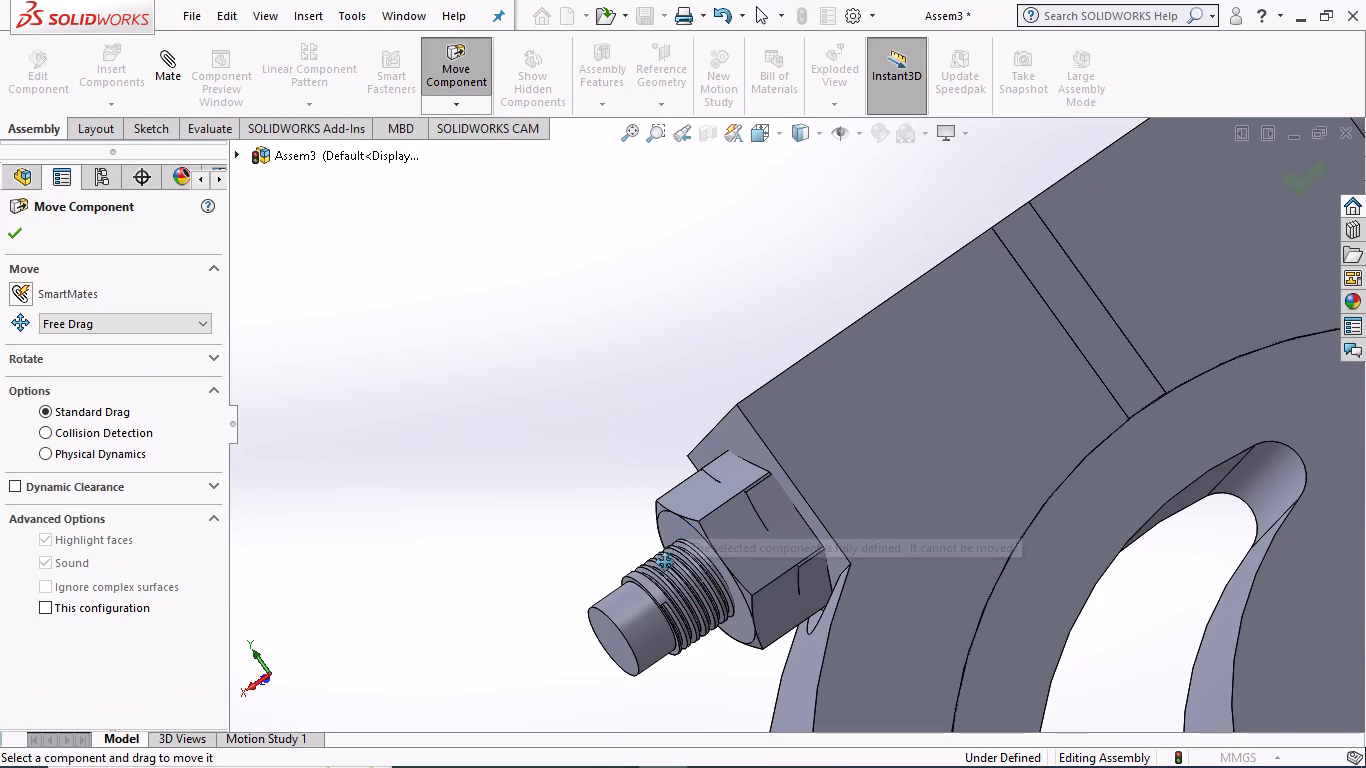
pyautogui.moveTo(665, 562); pyautogui.dragTo(668, 558)
pyautogui.moveTo(734, 522); pyautogui.dragTo(687, 587)
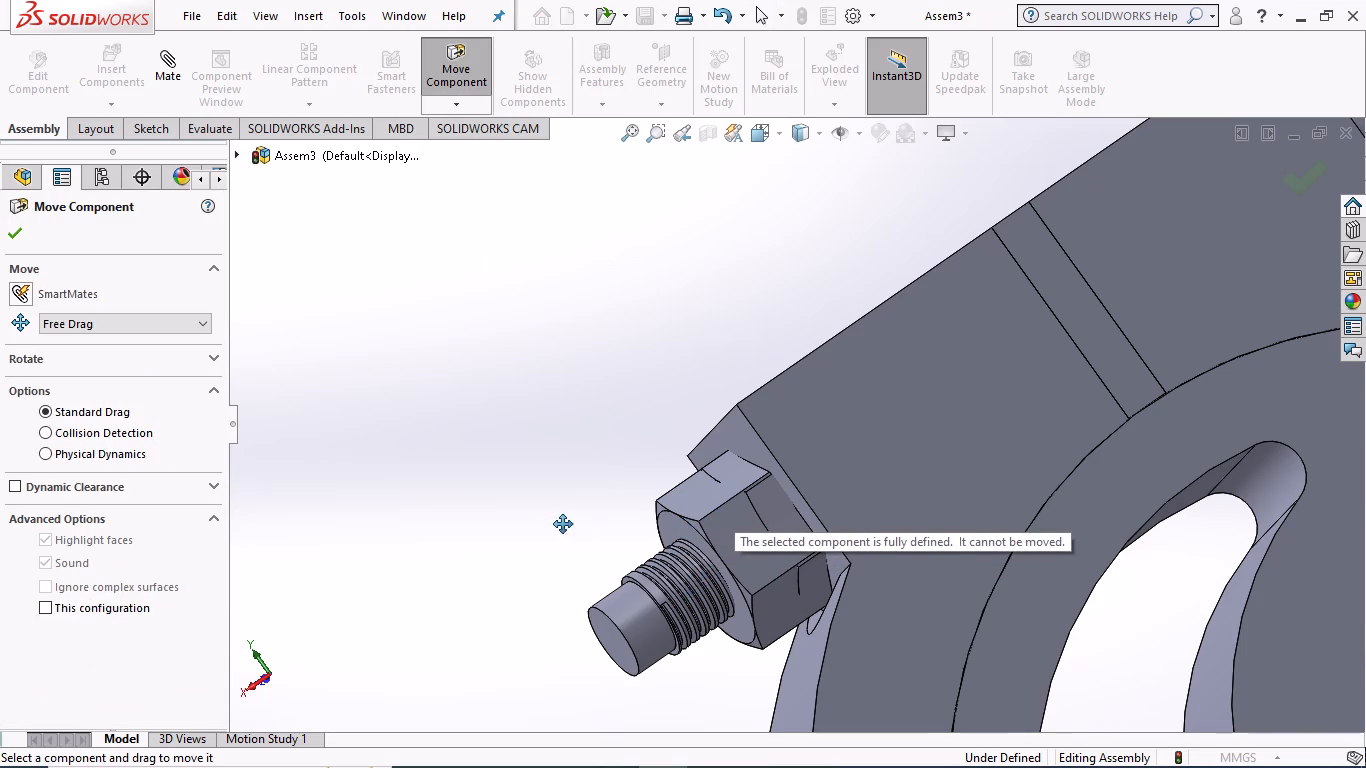
pyautogui.moveTo(511, 512); pyautogui.dragTo(644, 531, button='middle')
pyautogui.scroll(3, 642, 533)
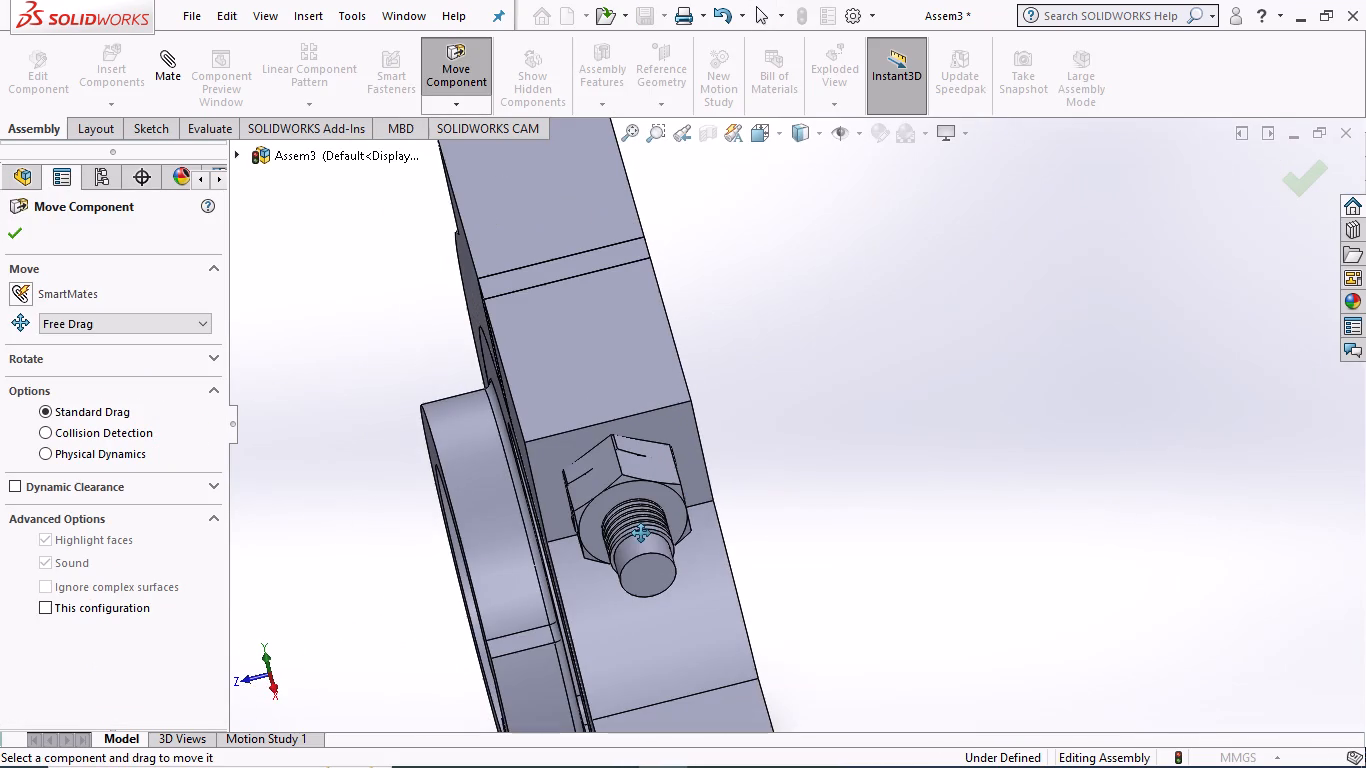
pyautogui.moveTo(423, 521); pyautogui.dragTo(463, 507, button='middle')
pyautogui.scroll(1, 423, 521)
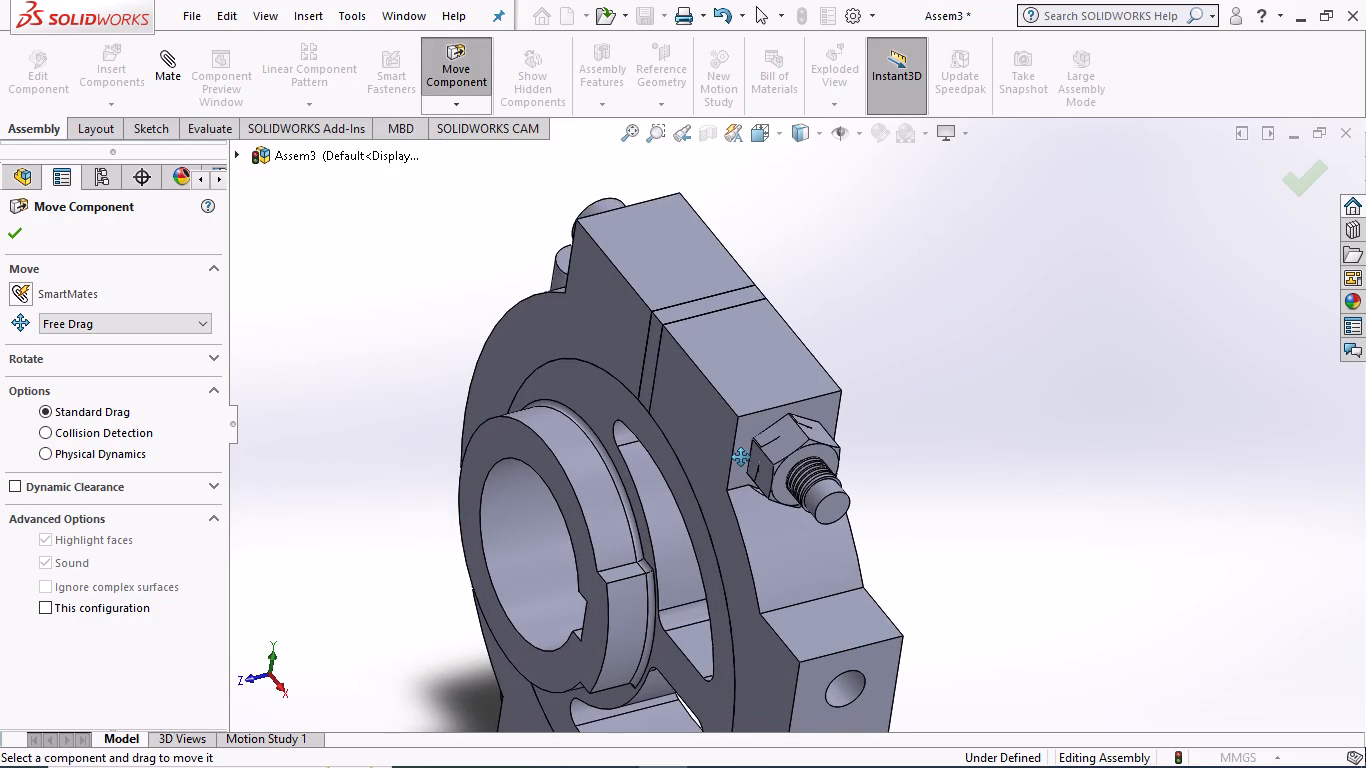
pyautogui.moveTo(757, 455); pyautogui.dragTo(834, 519)
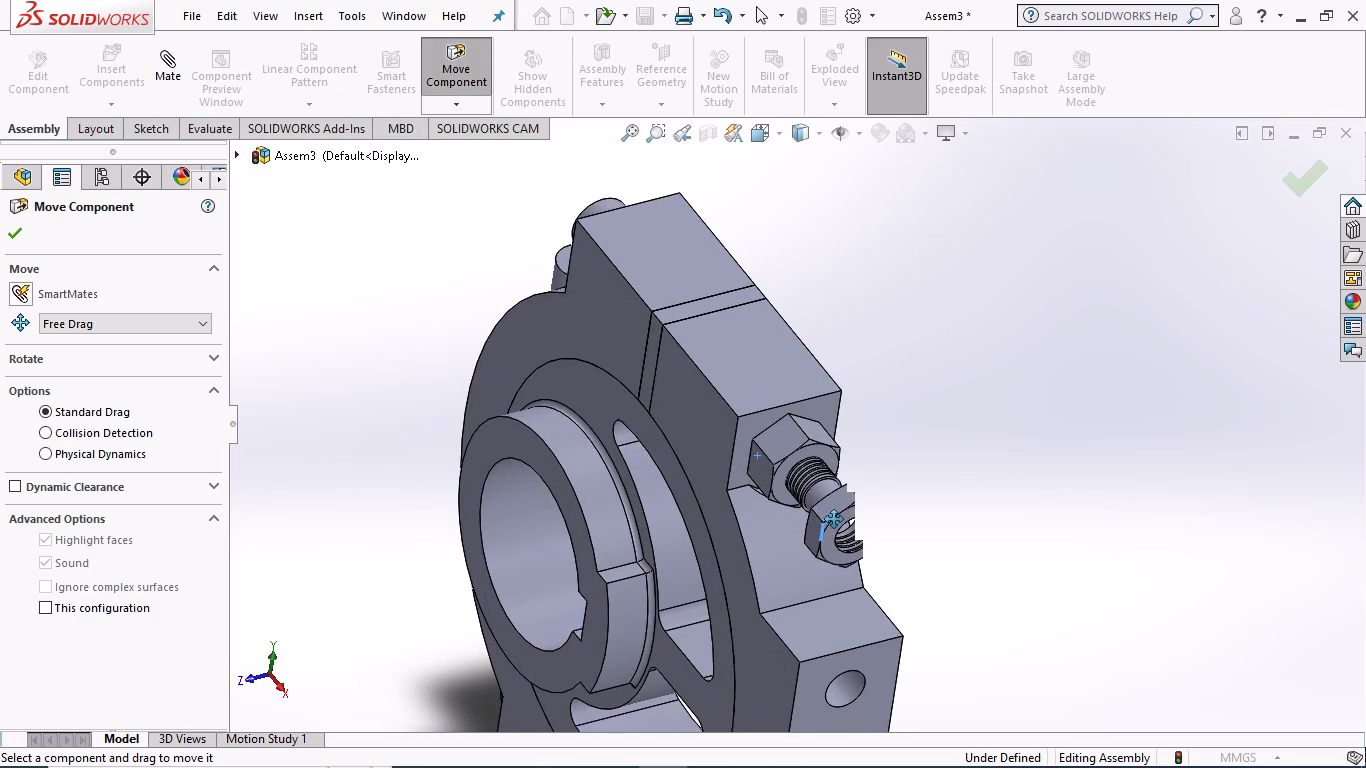
pyautogui.moveTo(834, 519); pyautogui.dragTo(823, 501)
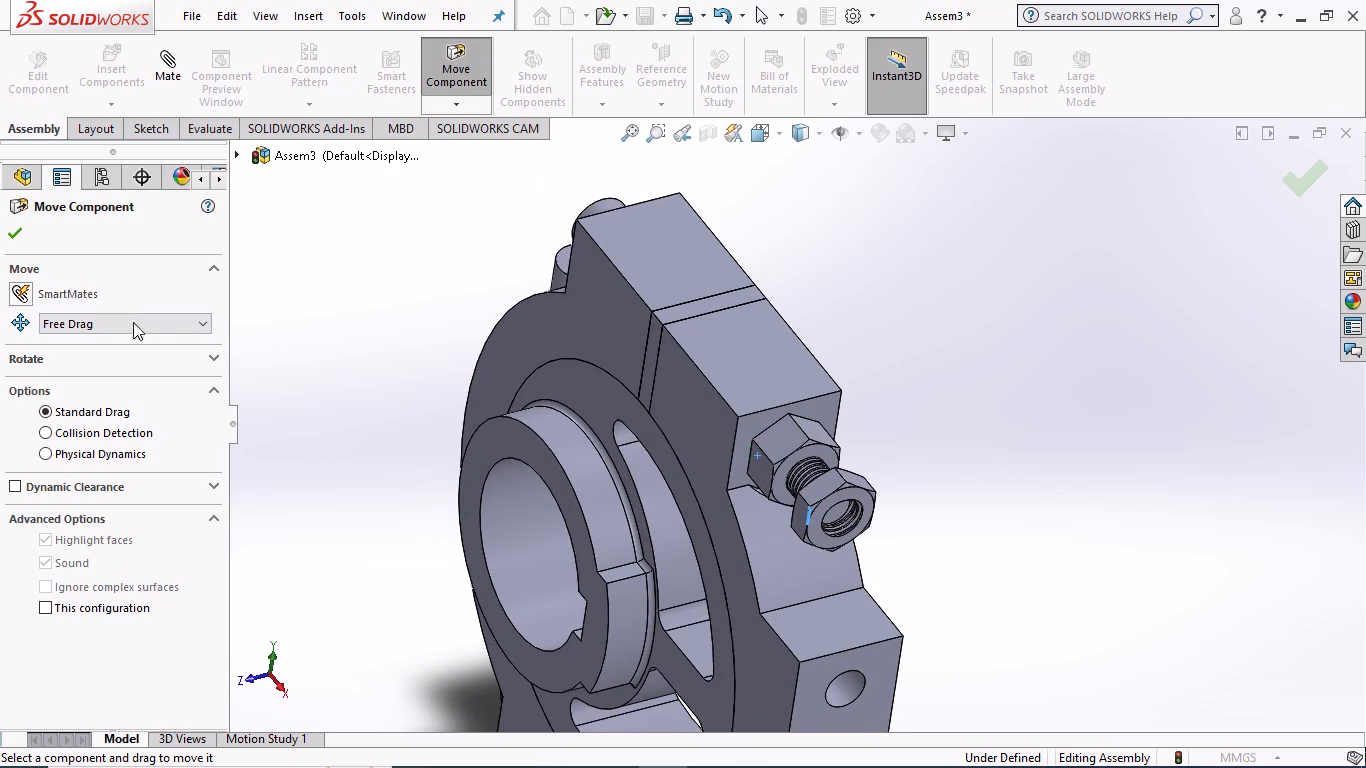
pyautogui.click(7, 233)
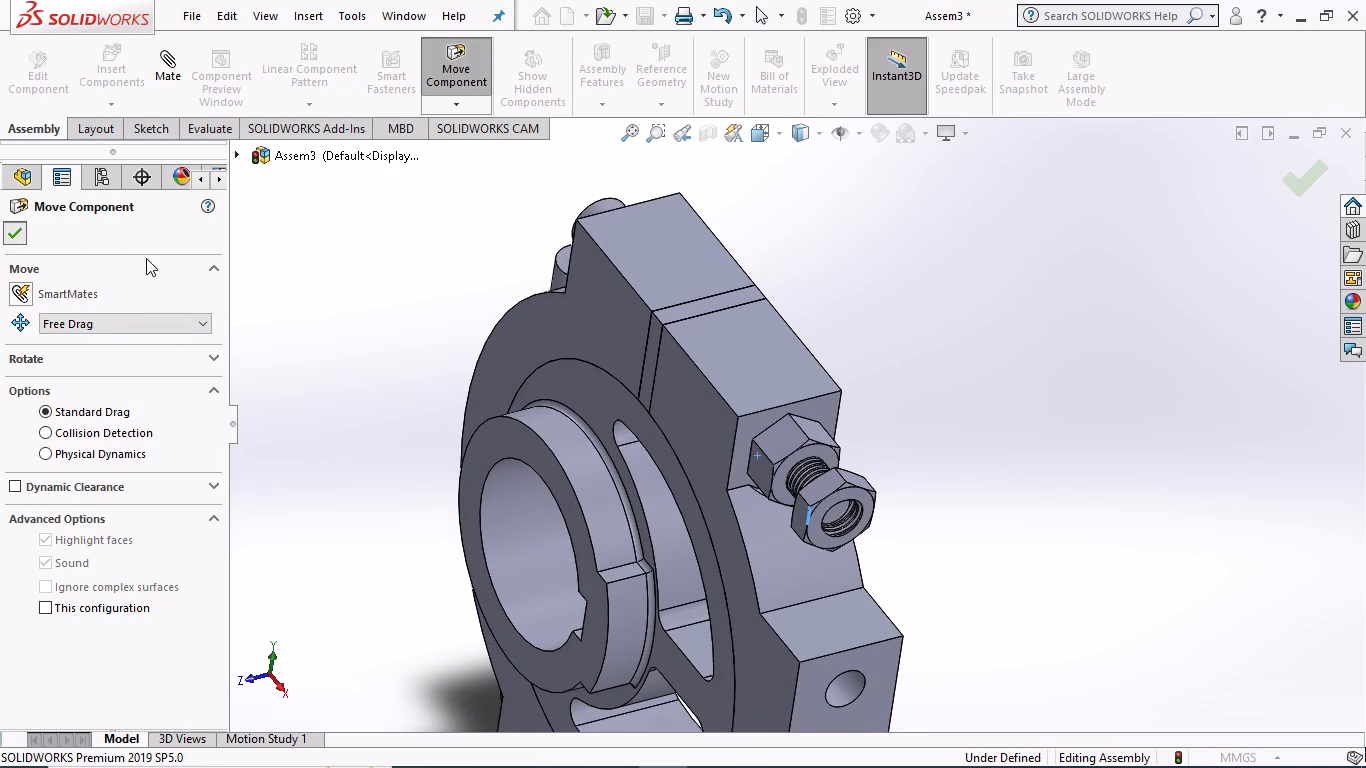
# Add a coincident mate between the lock nut's face toward the strap and the nut's outer face.
pyautogui.click(168, 63)
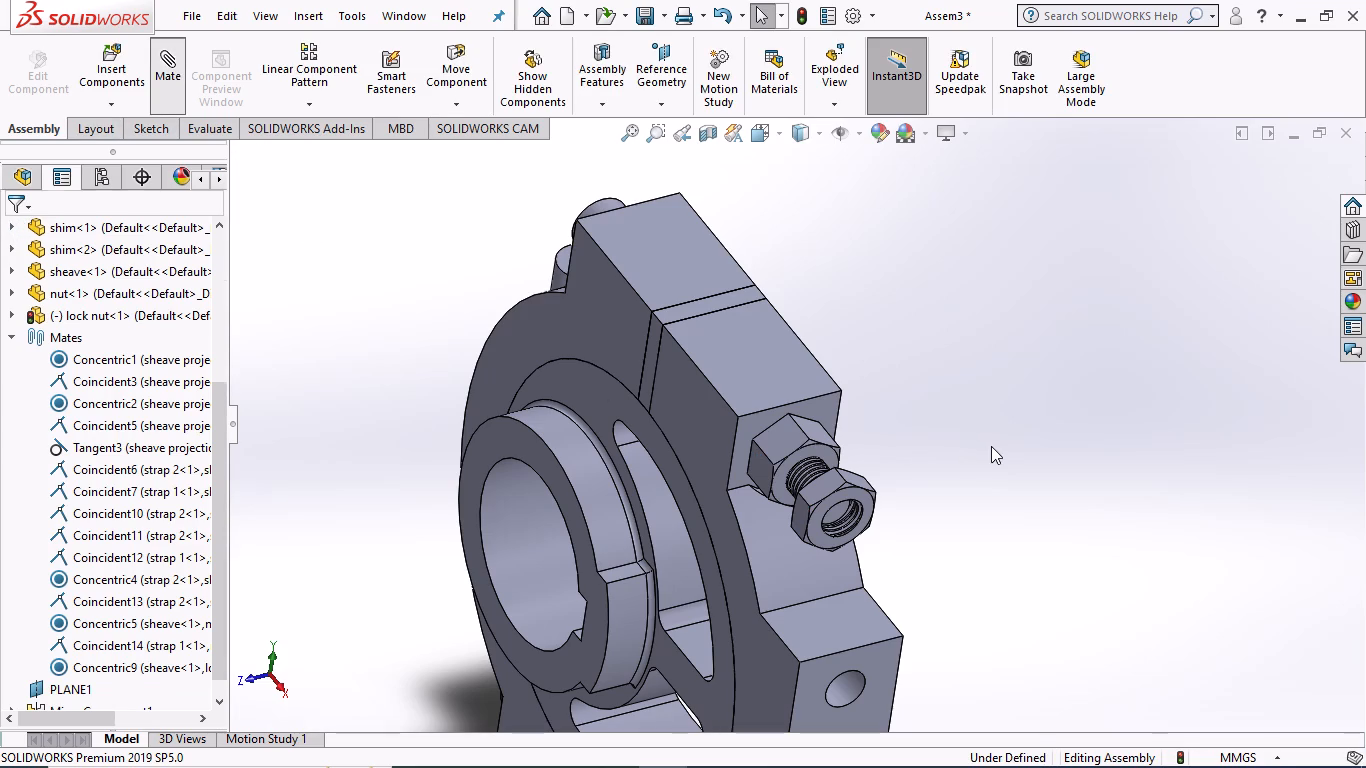
pyautogui.moveTo(993, 447); pyautogui.dragTo(853, 608, button='middle')
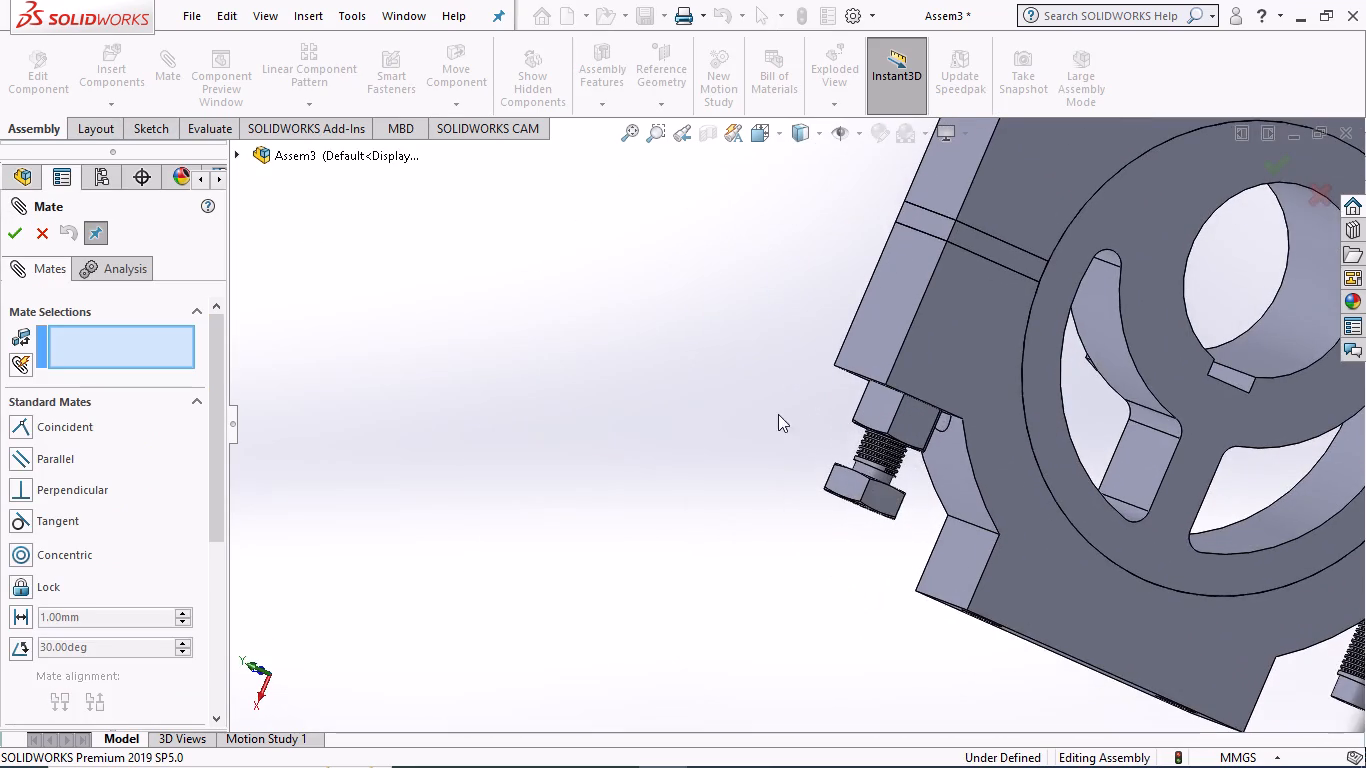
pyautogui.moveTo(781, 409); pyautogui.dragTo(774, 563, button='middle')
pyautogui.scroll(-2, 881, 484)
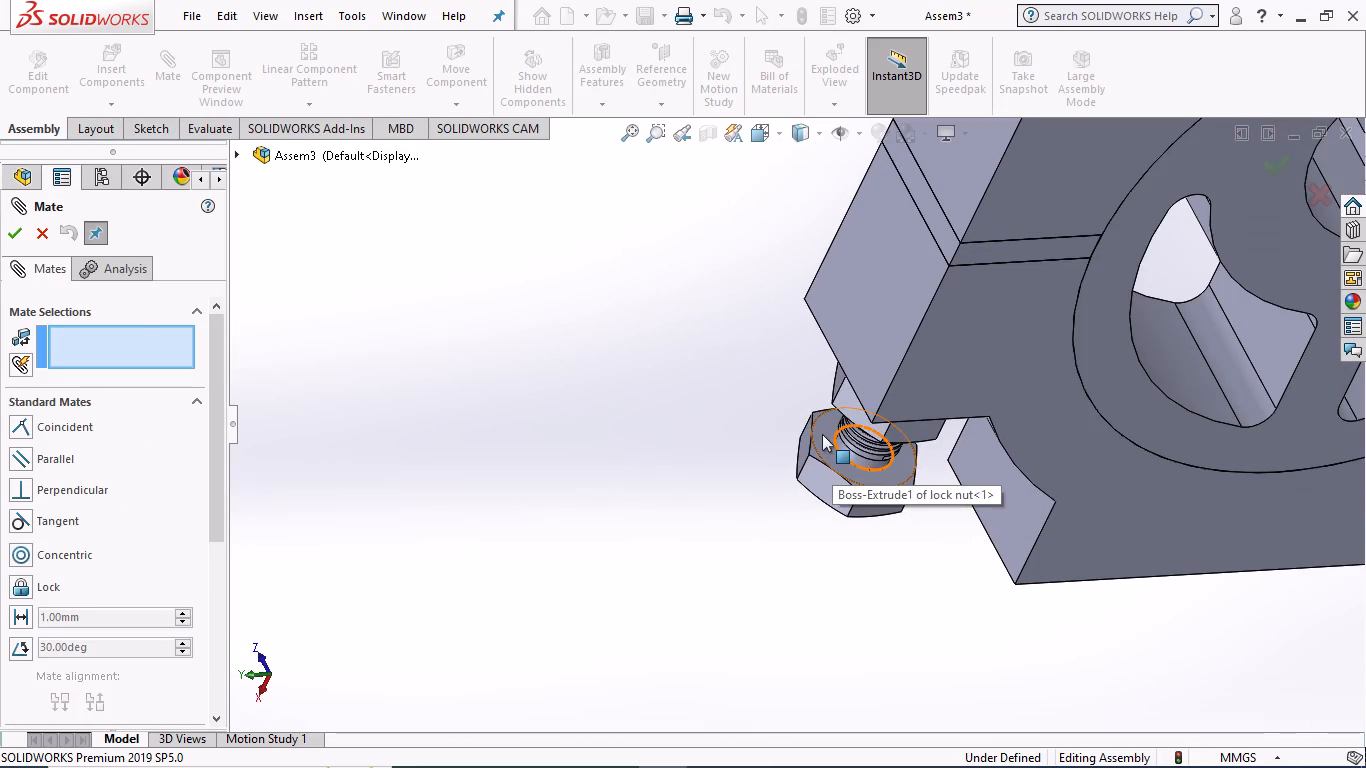
pyautogui.click(822, 434)
pyautogui.moveTo(602, 484); pyautogui.dragTo(730, 308, button='middle')
pyautogui.scroll(1, 731, 308)
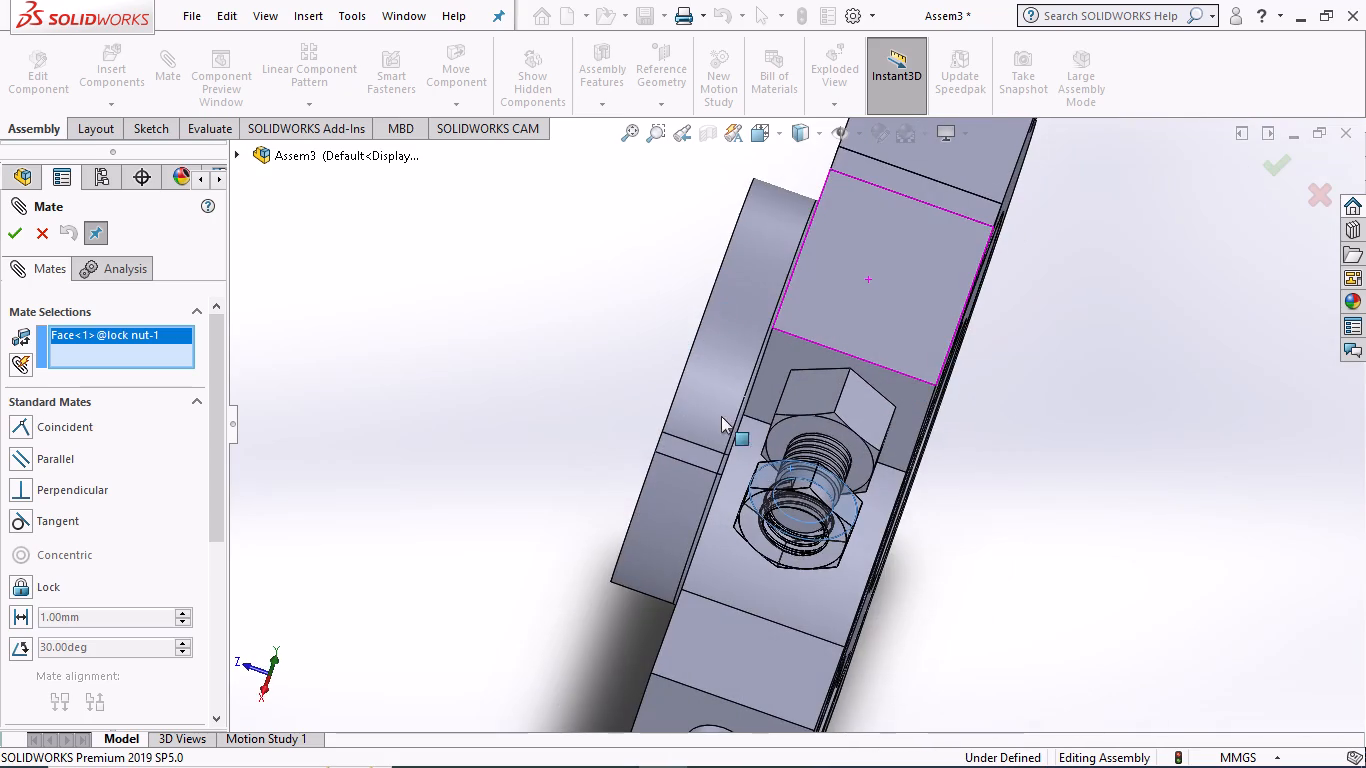
pyautogui.click(790, 427)
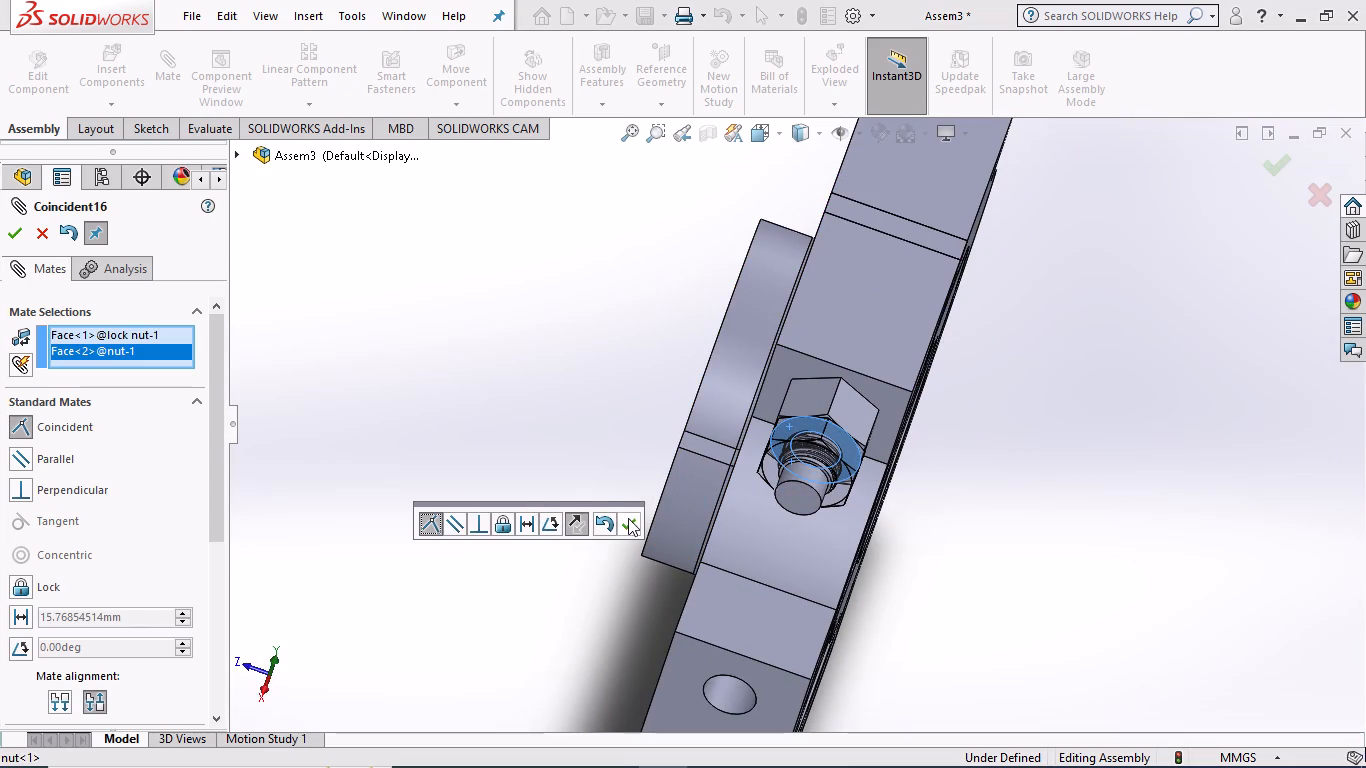
pyautogui.click(628, 518)
# Check the lock nut's fit against the nut and inspect the whole assembly from several sides, and finish mating.
pyautogui.scroll(1, 567, 497)
pyautogui.moveTo(486, 513); pyautogui.dragTo(662, 454, button='middle')
pyautogui.scroll(2, 710, 538)
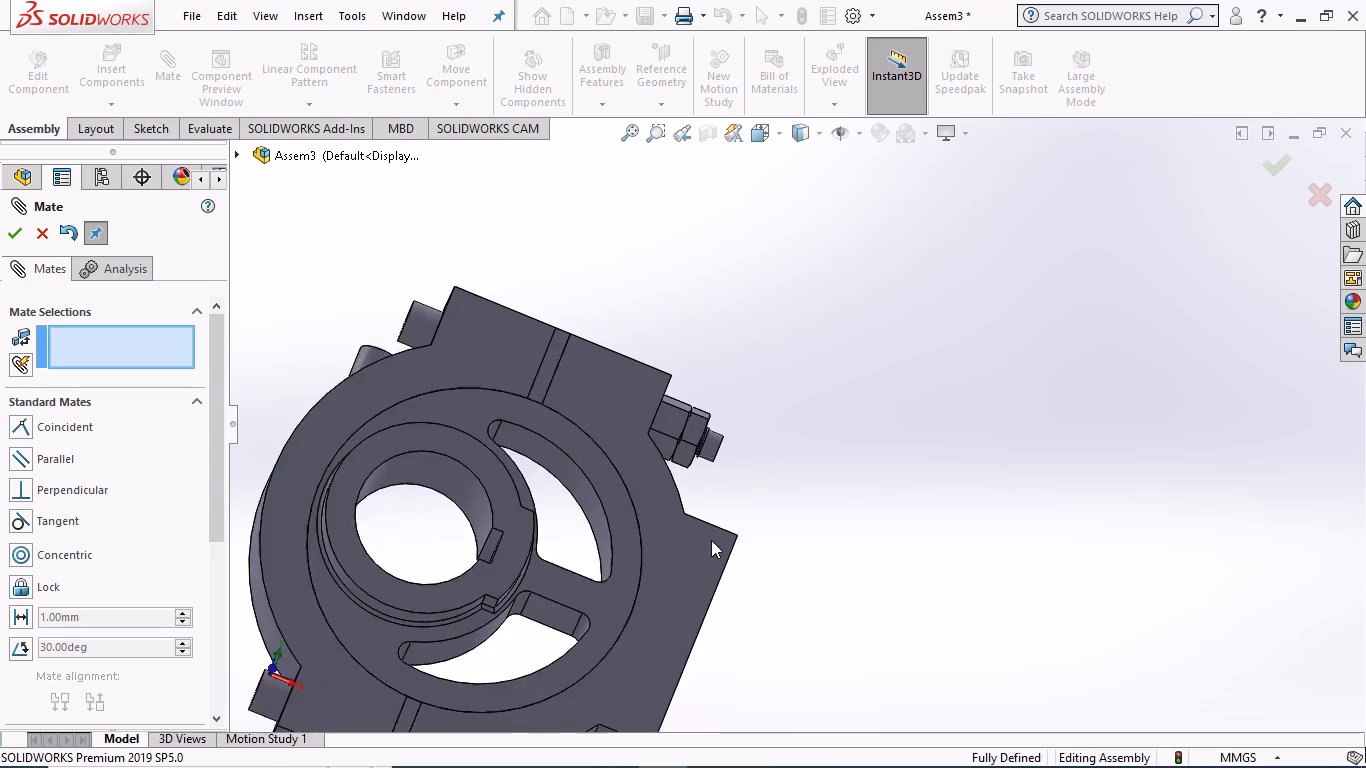
pyautogui.scroll(2, 711, 540)
pyautogui.scroll(1, 802, 602)
pyautogui.scroll(1, 886, 608)
pyautogui.moveTo(887, 607); pyautogui.dragTo(825, 643, button='middle')
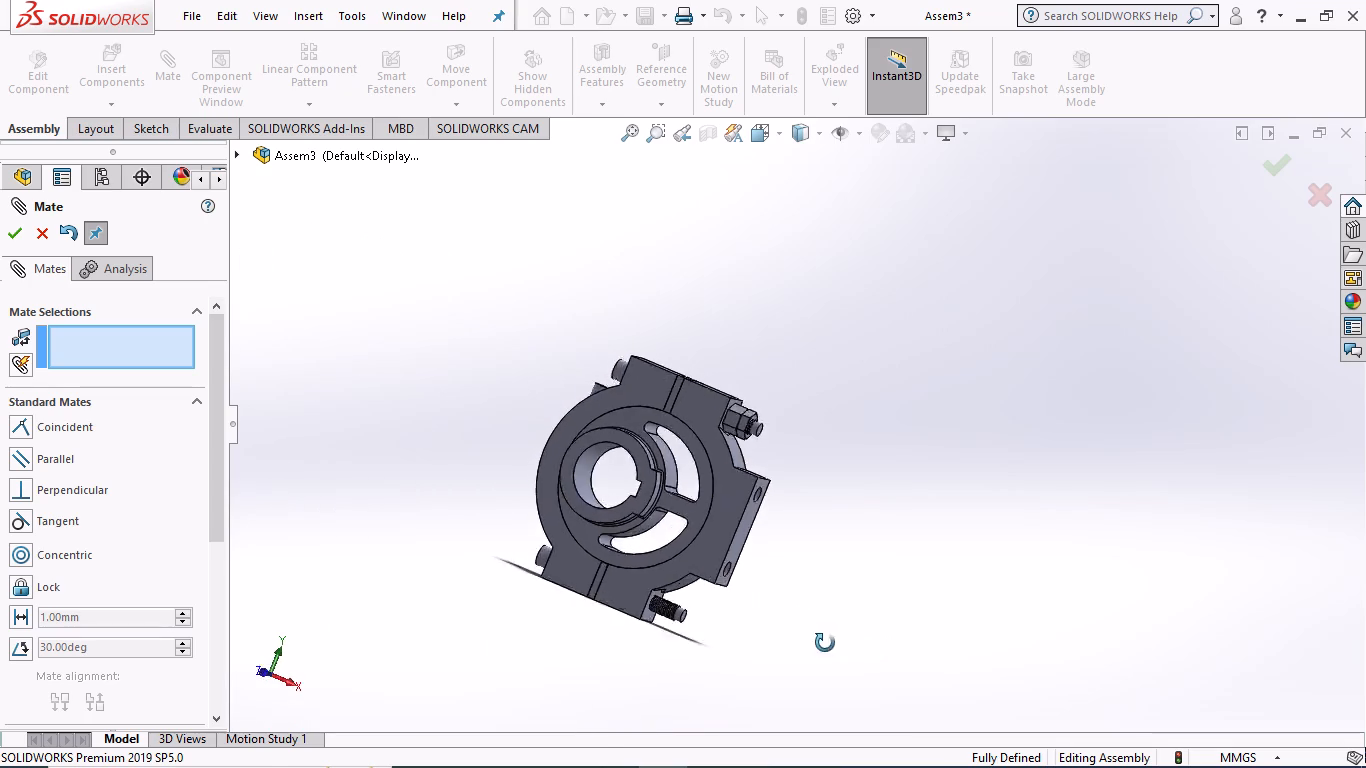
pyautogui.moveTo(825, 643); pyautogui.dragTo(931, 617, button='middle')
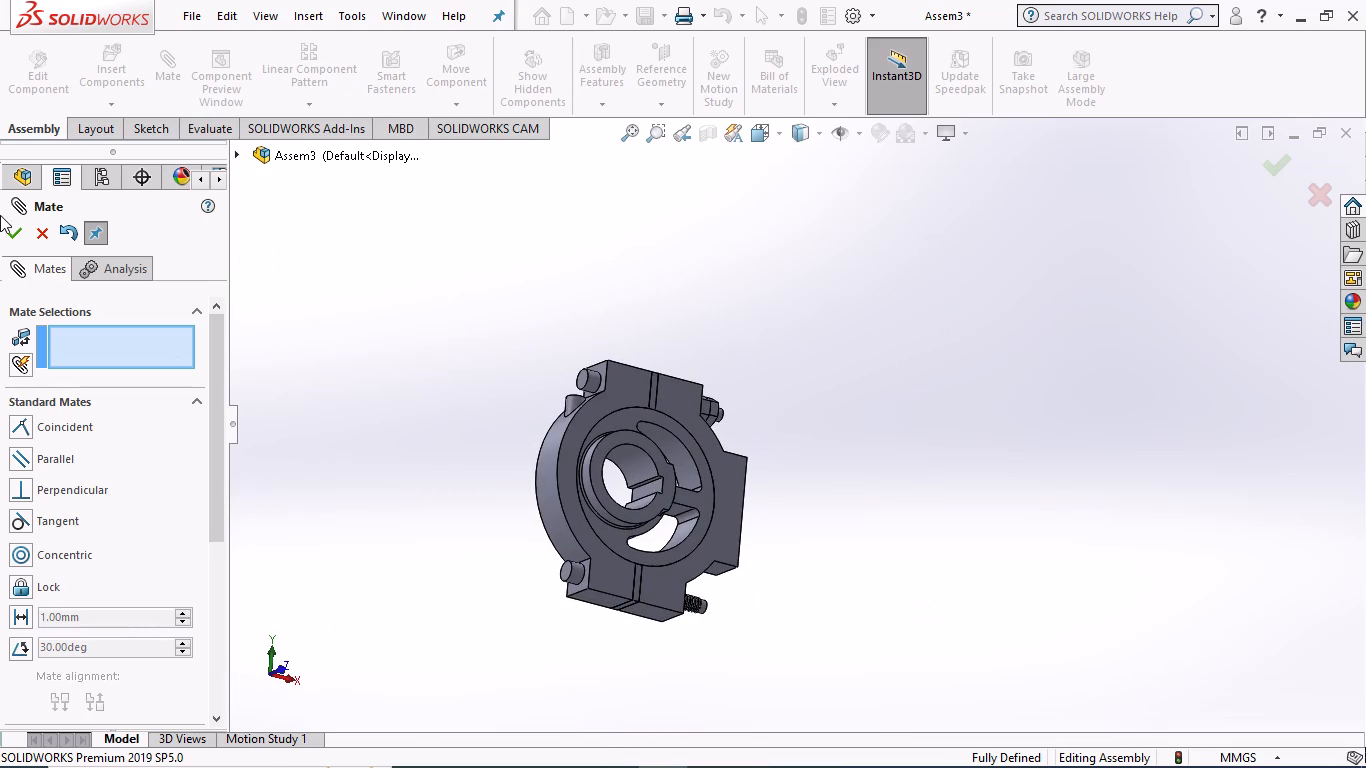
pyautogui.click(14, 236)
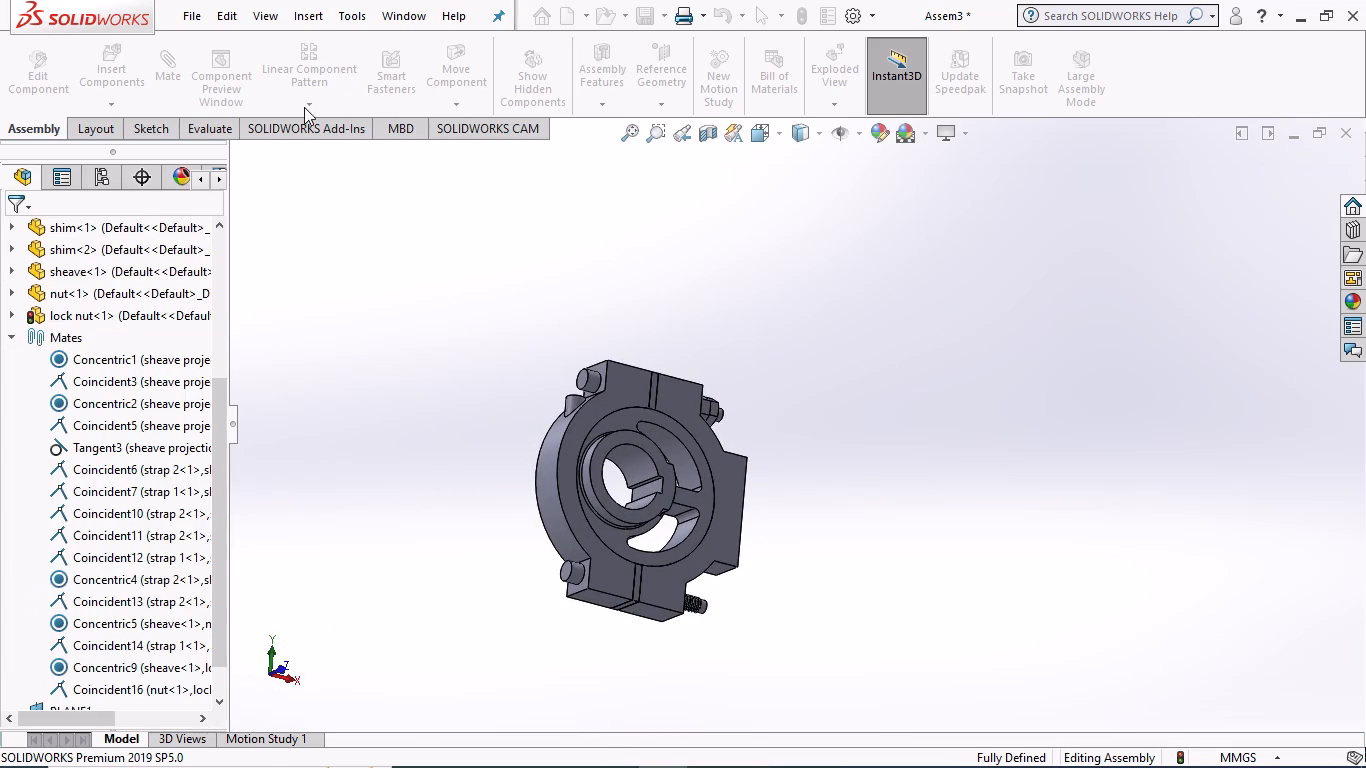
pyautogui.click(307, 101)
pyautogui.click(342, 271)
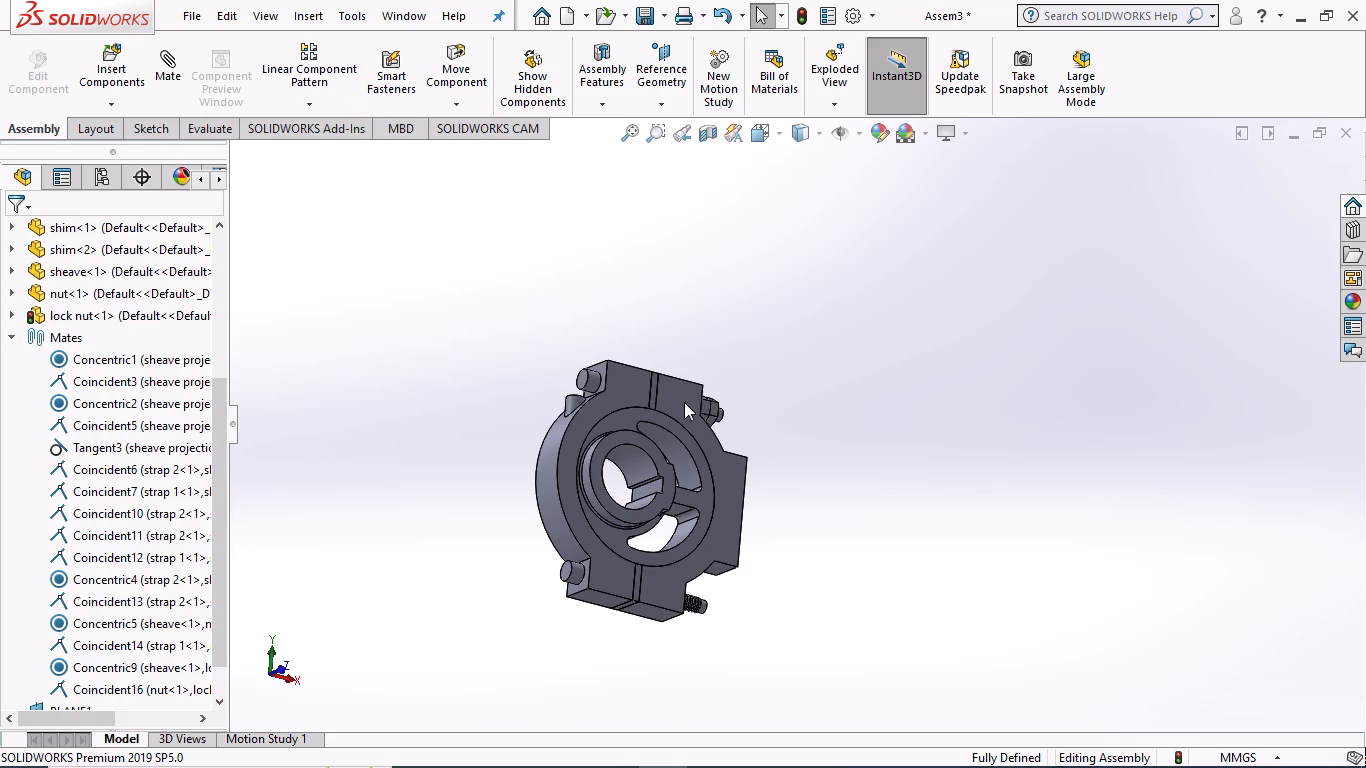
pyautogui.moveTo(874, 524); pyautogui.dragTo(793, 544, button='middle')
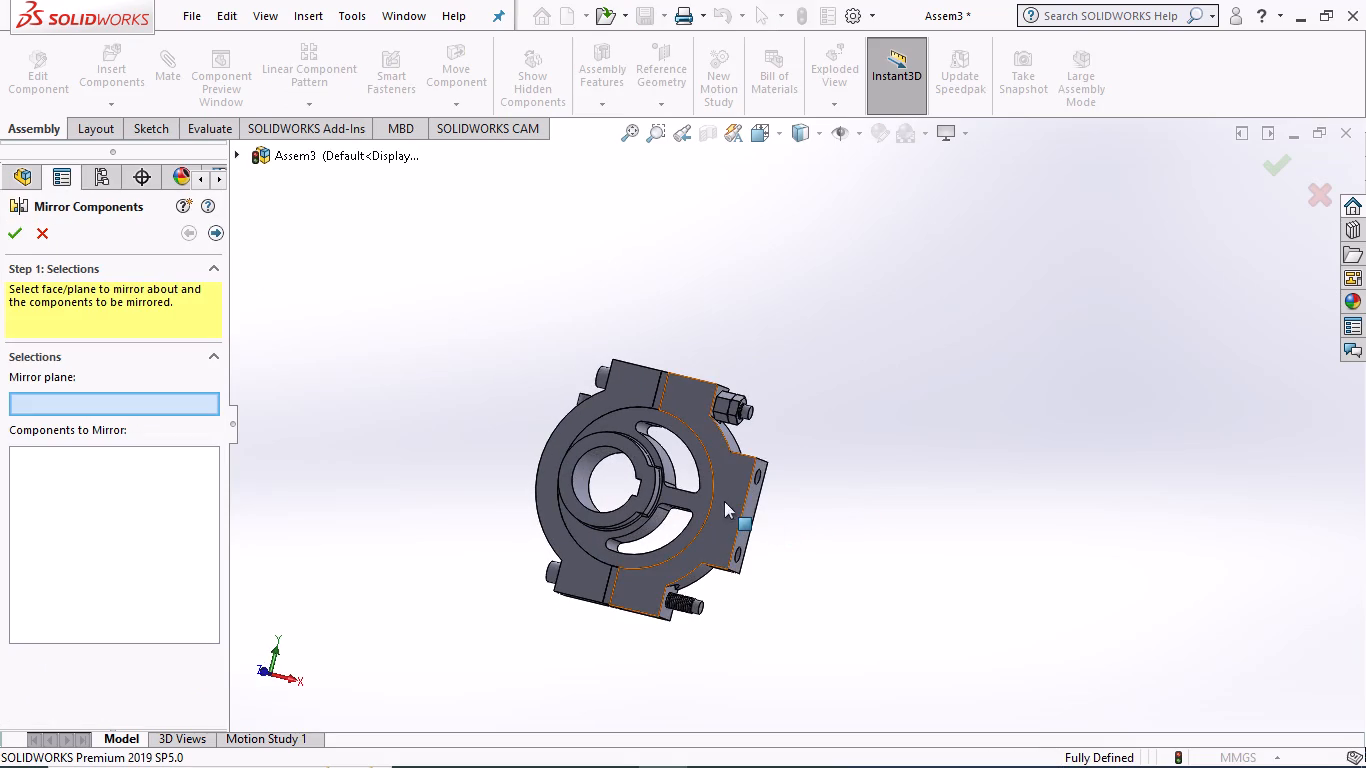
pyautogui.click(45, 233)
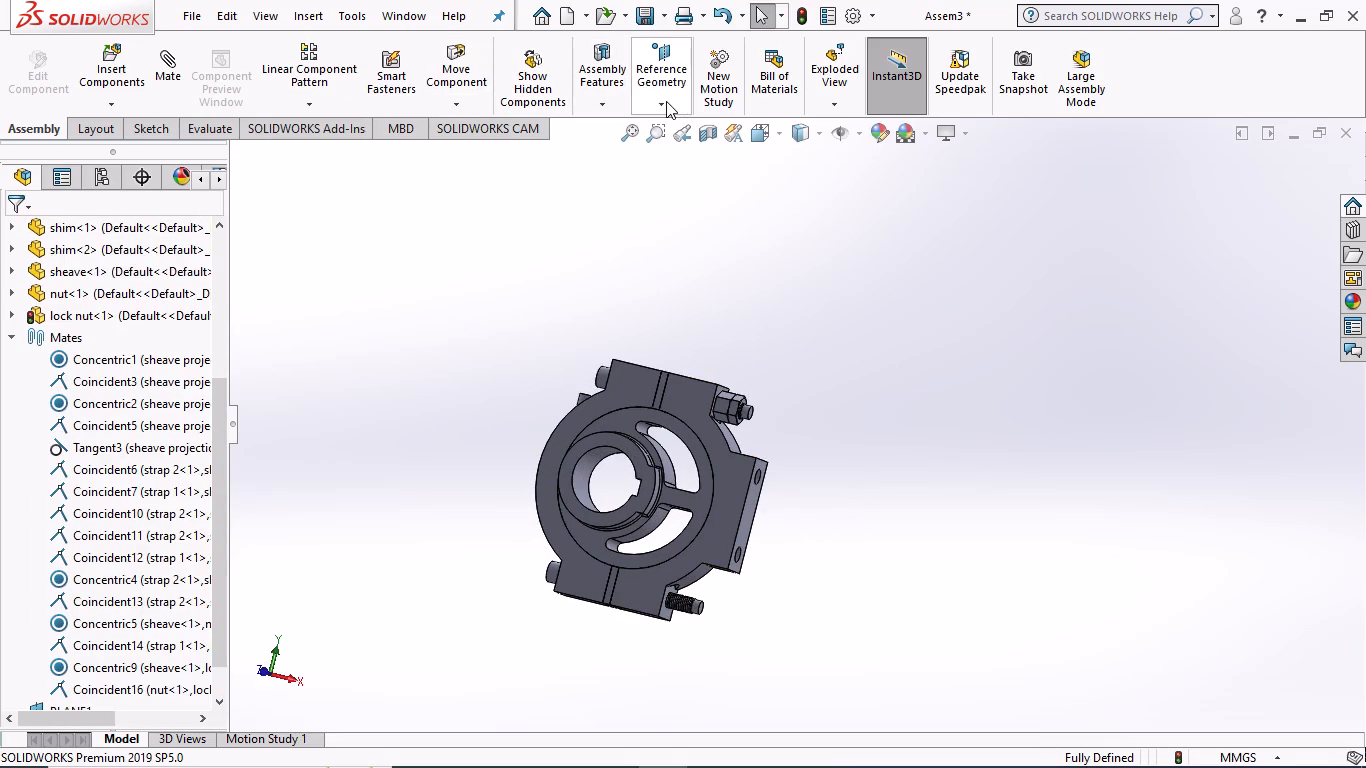
# Start adding a reference plane to the assembly.
pyautogui.click(666, 101)
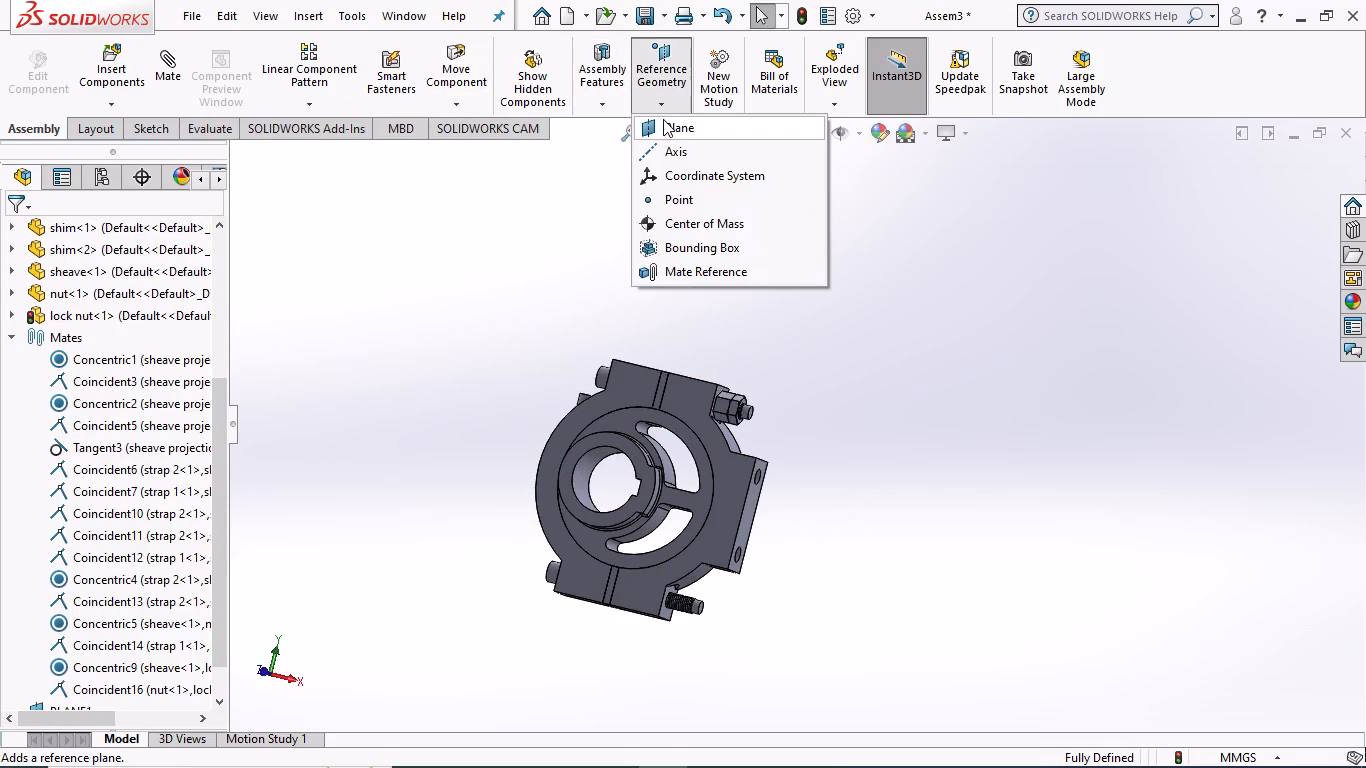
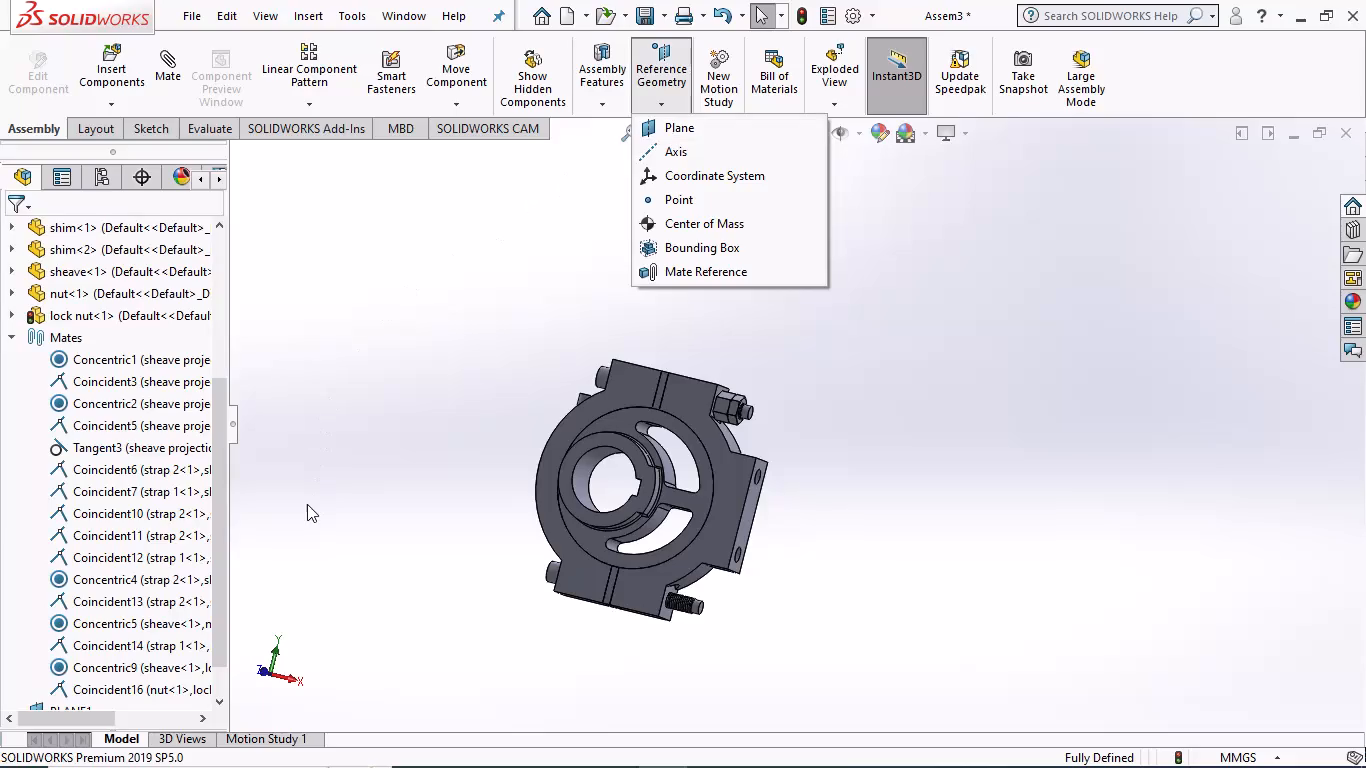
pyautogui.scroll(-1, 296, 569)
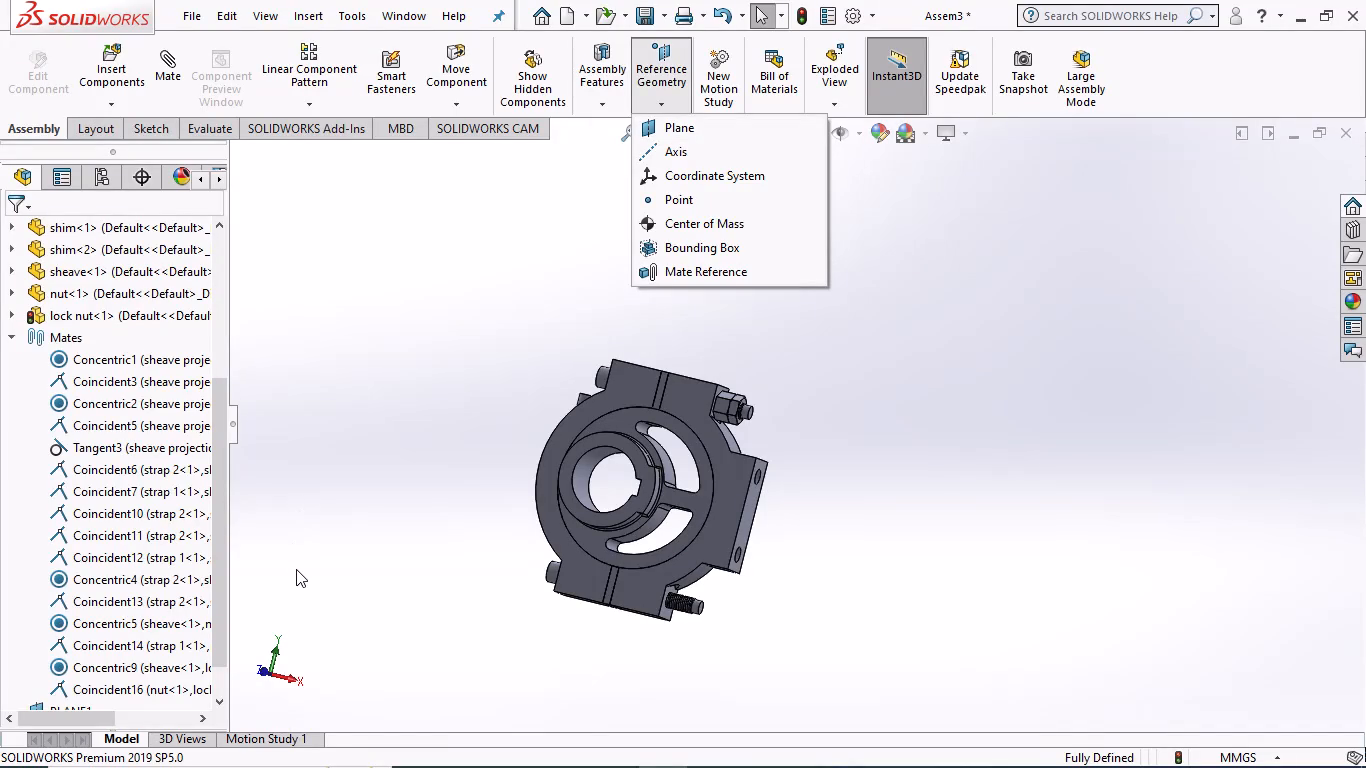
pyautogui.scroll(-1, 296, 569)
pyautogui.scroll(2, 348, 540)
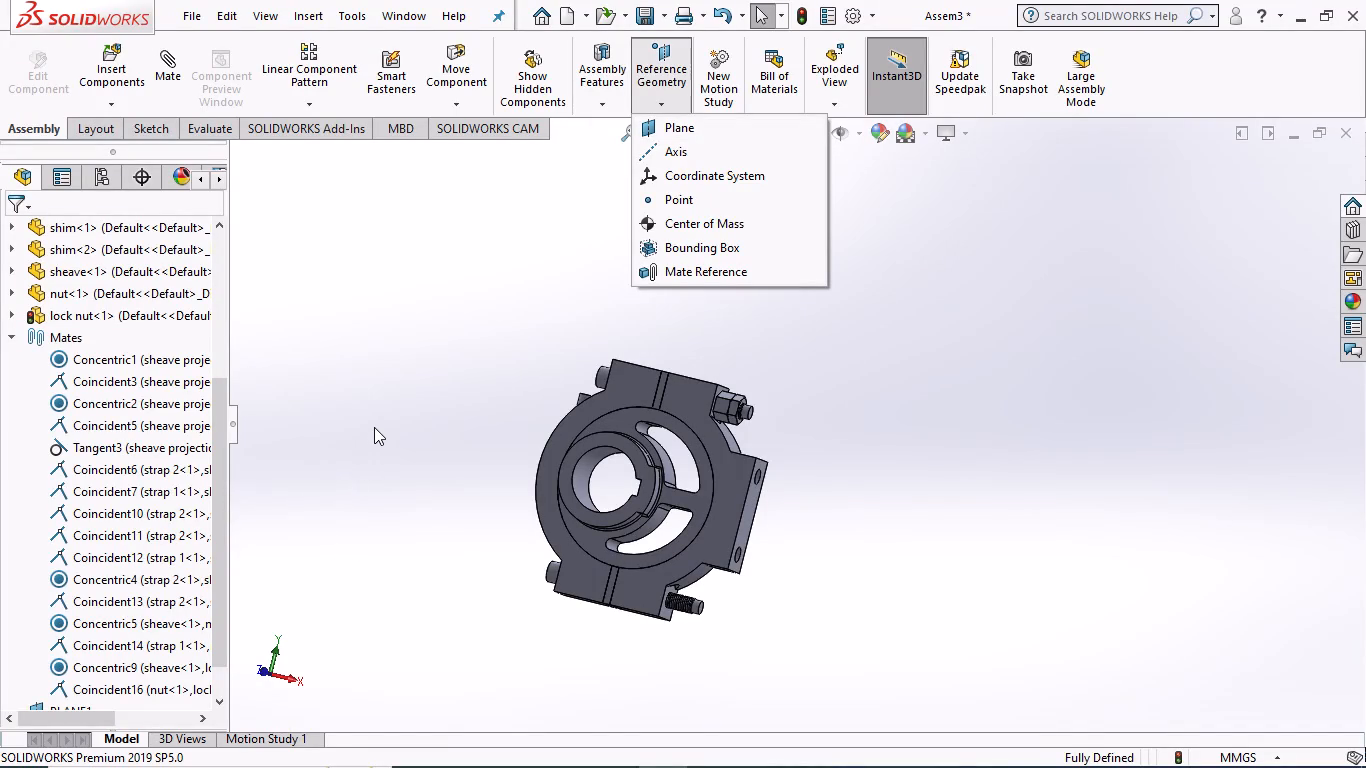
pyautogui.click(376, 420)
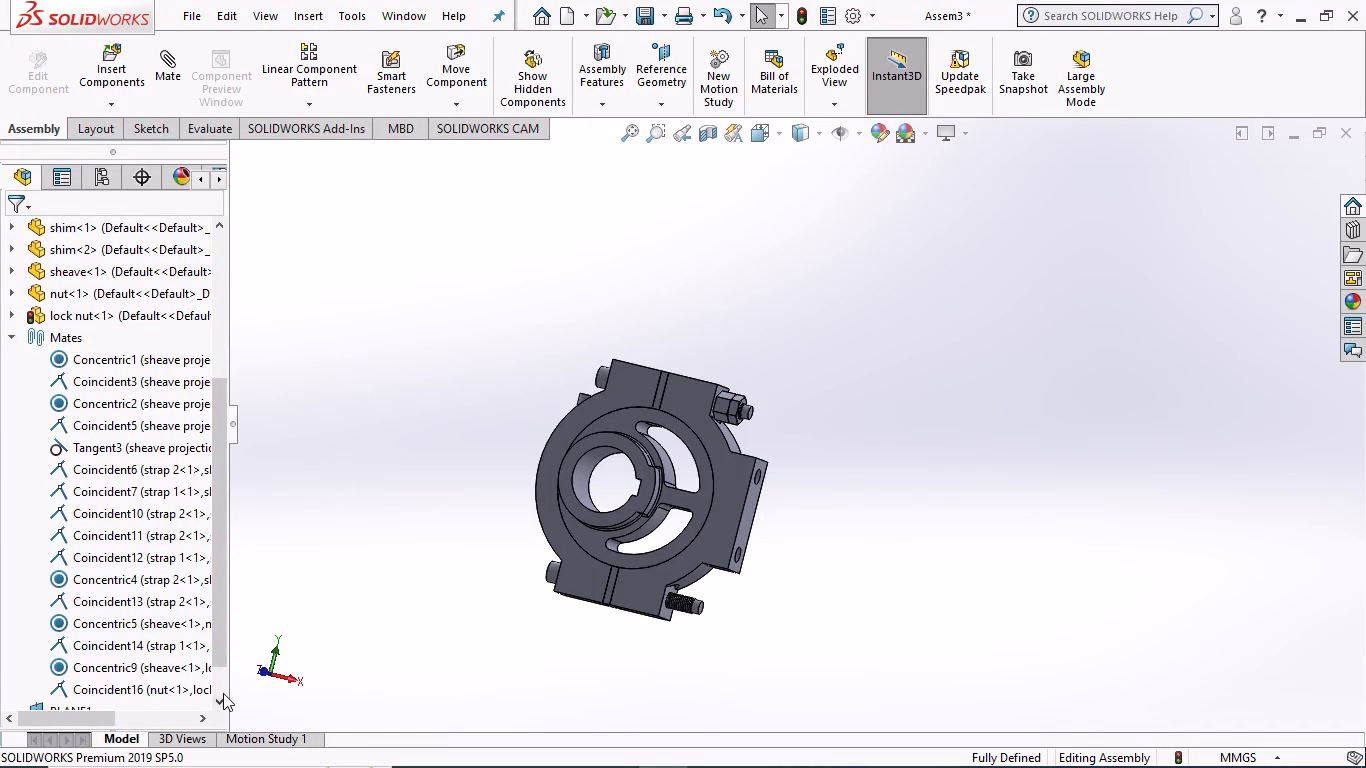
# Mirror the nut and lock nut components about PLANE1 to the opposite strap bolt.
pyautogui.scroll(-3, 225, 679)
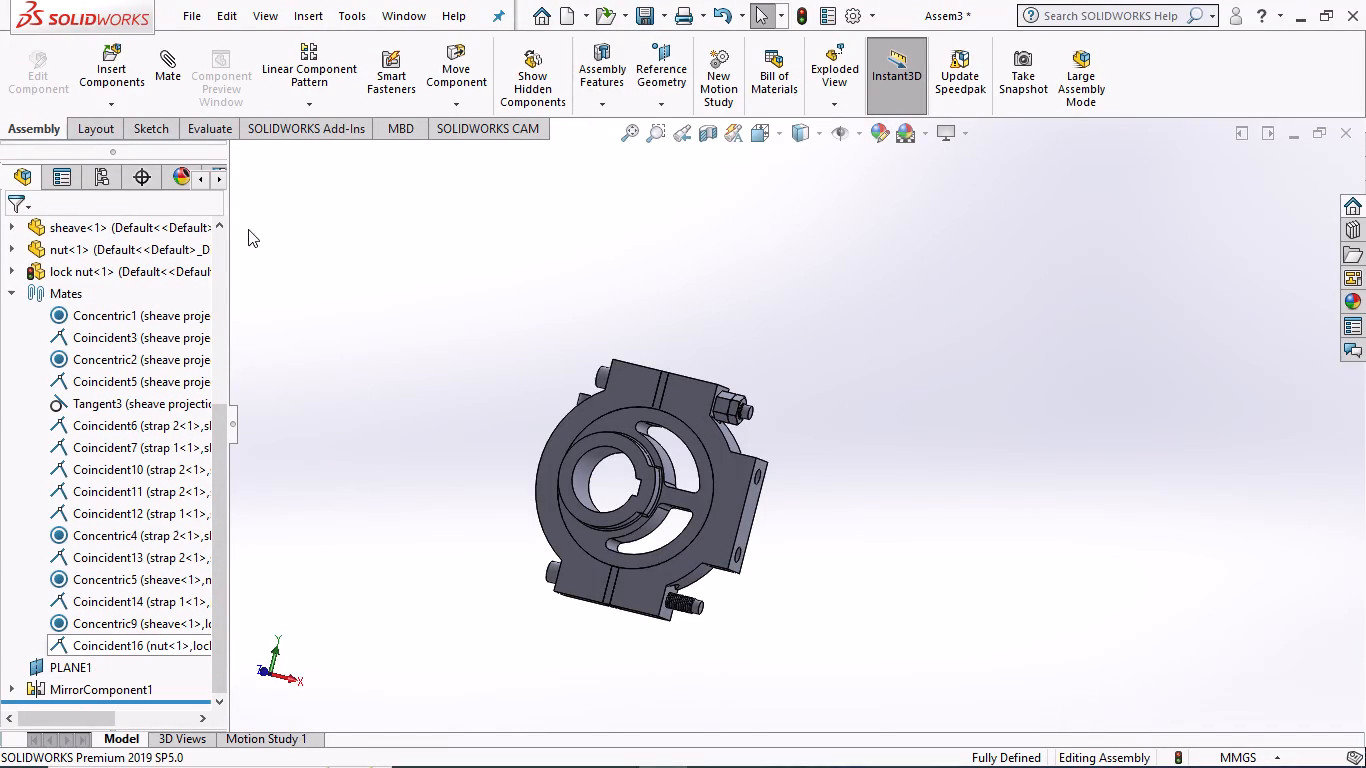
pyautogui.click(314, 104)
pyautogui.click(340, 270)
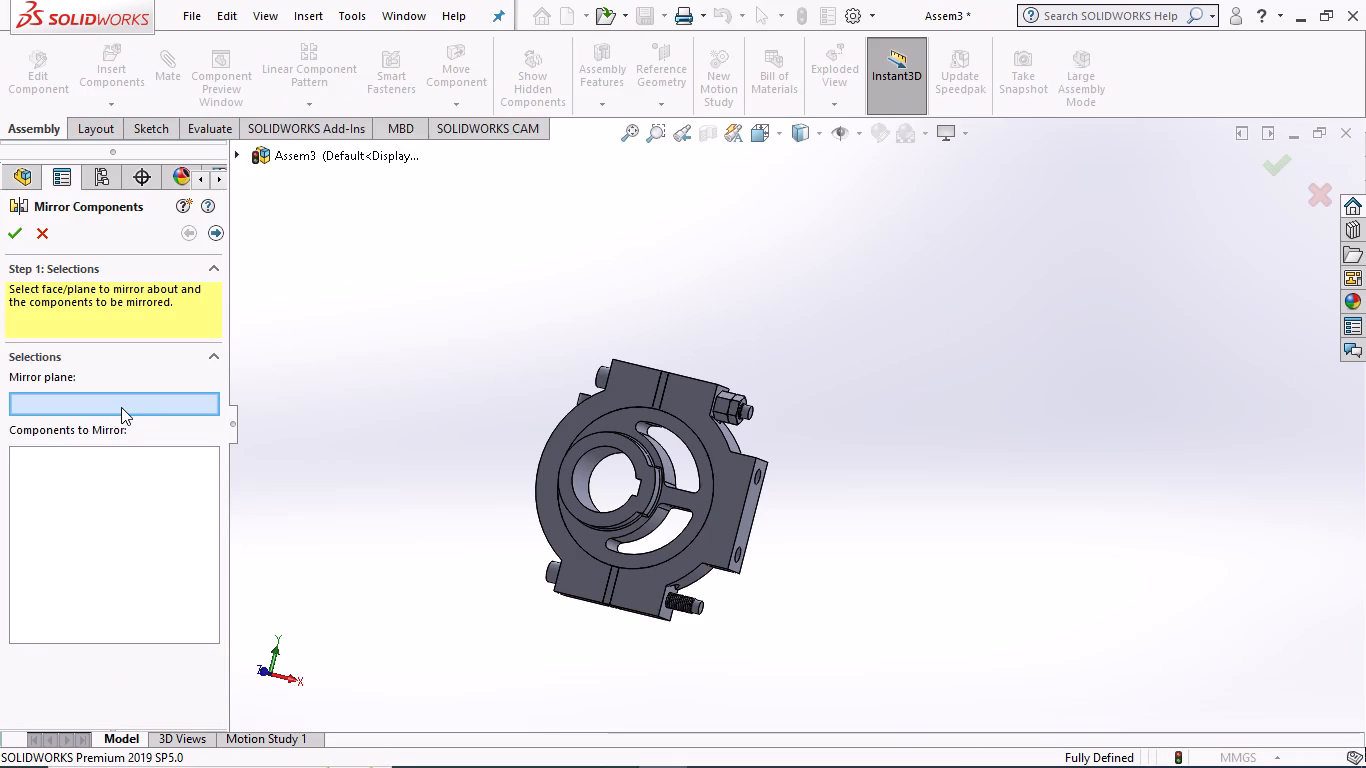
pyautogui.click(235, 149)
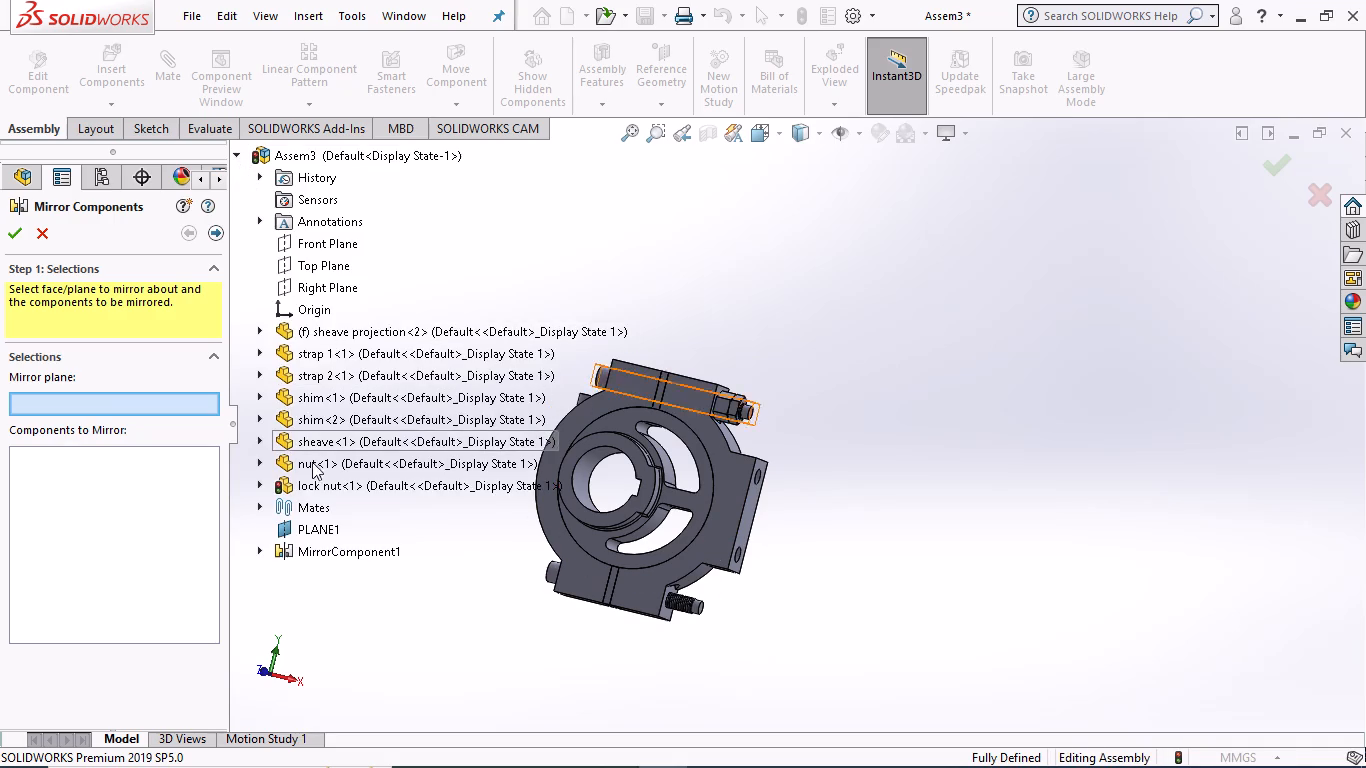
pyautogui.click(319, 523)
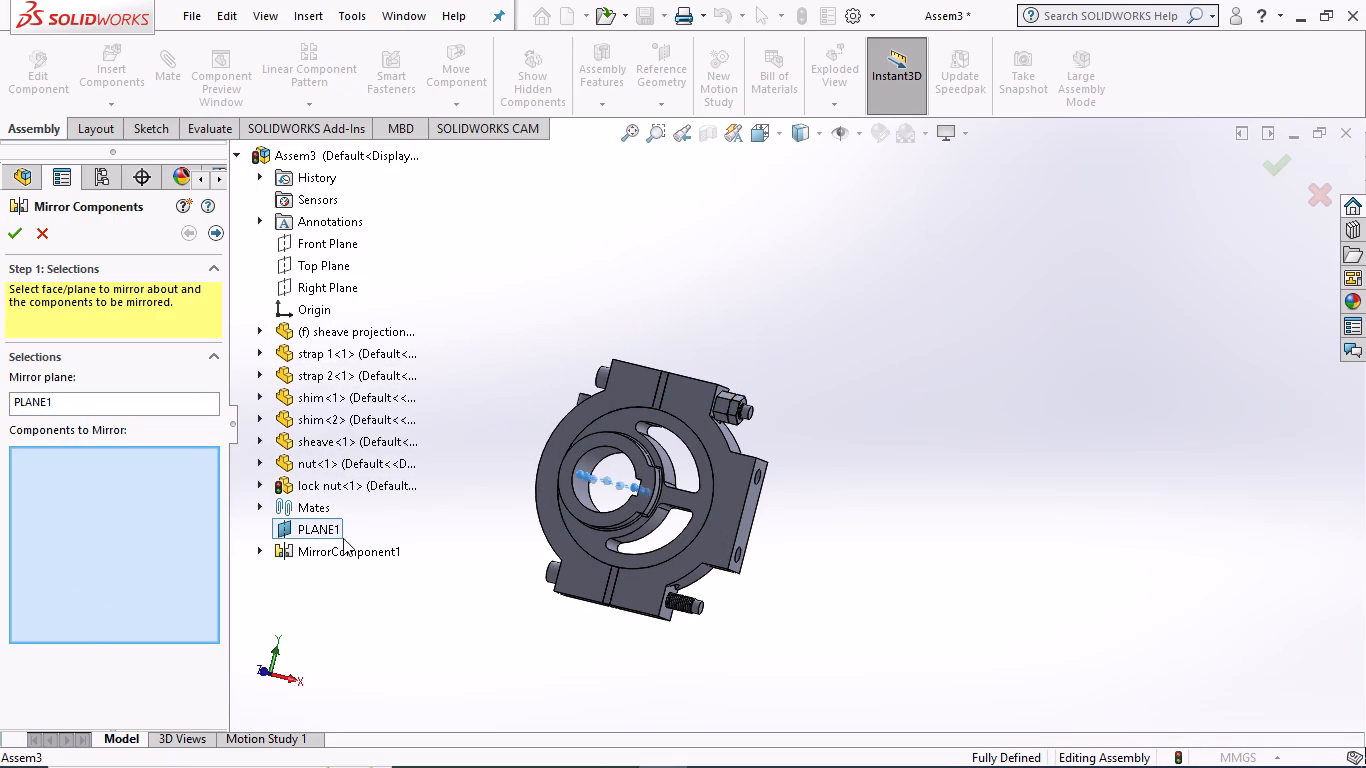
pyautogui.click(328, 463)
pyautogui.click(327, 479)
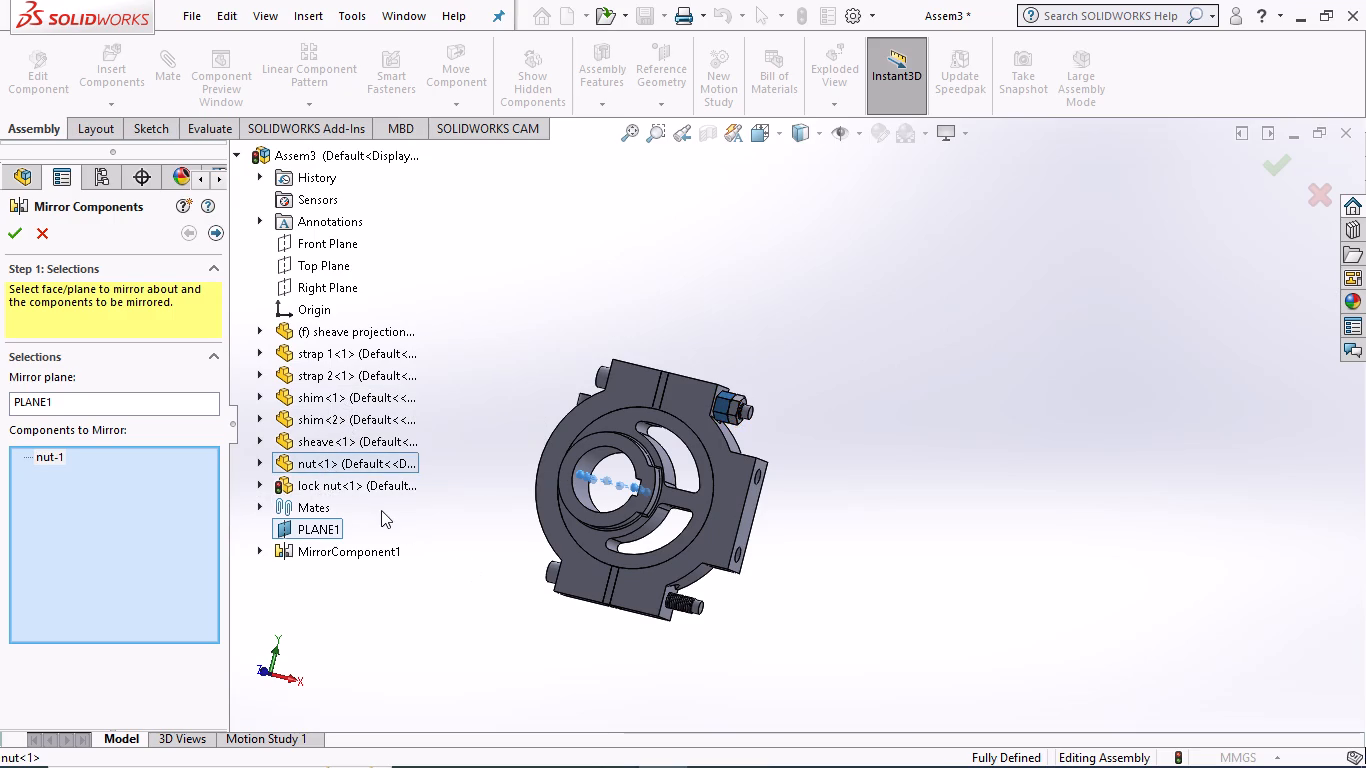
pyautogui.click(351, 485)
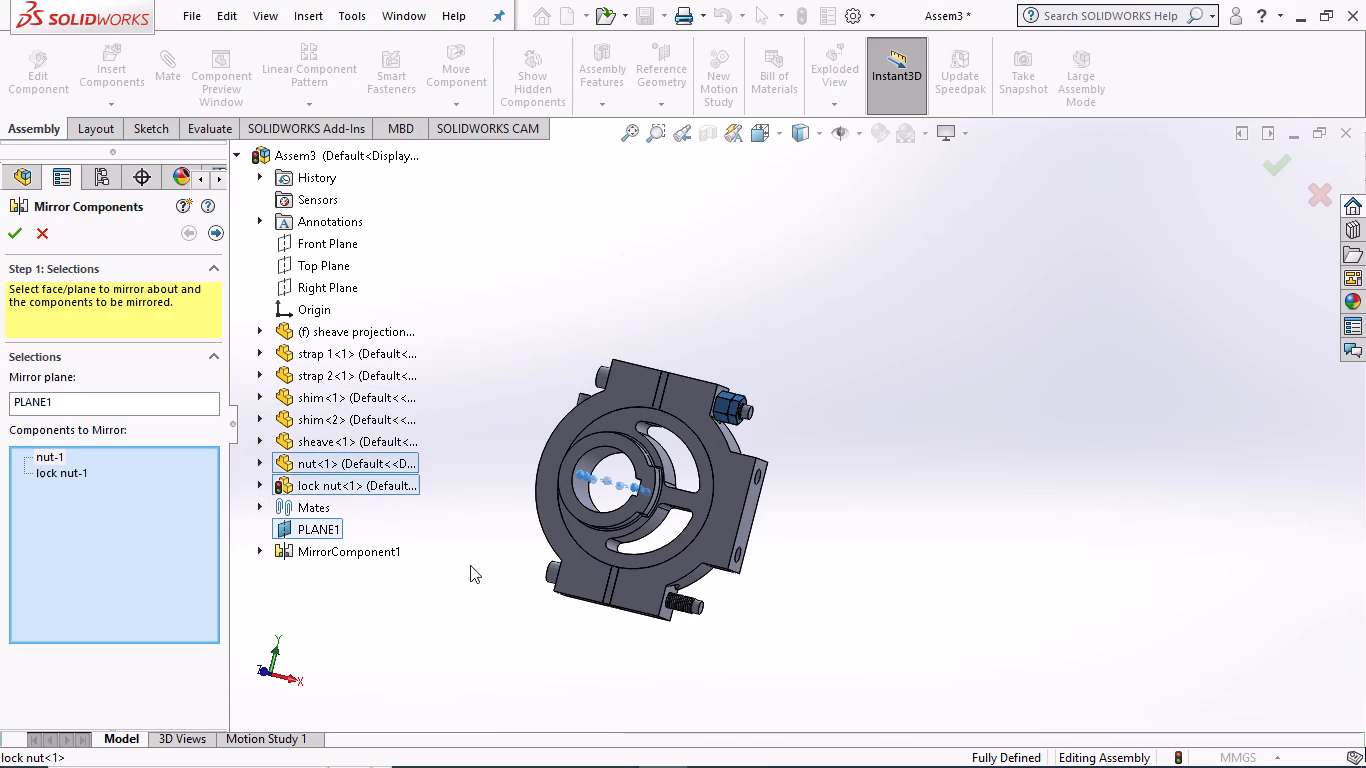
pyautogui.click(14, 235)
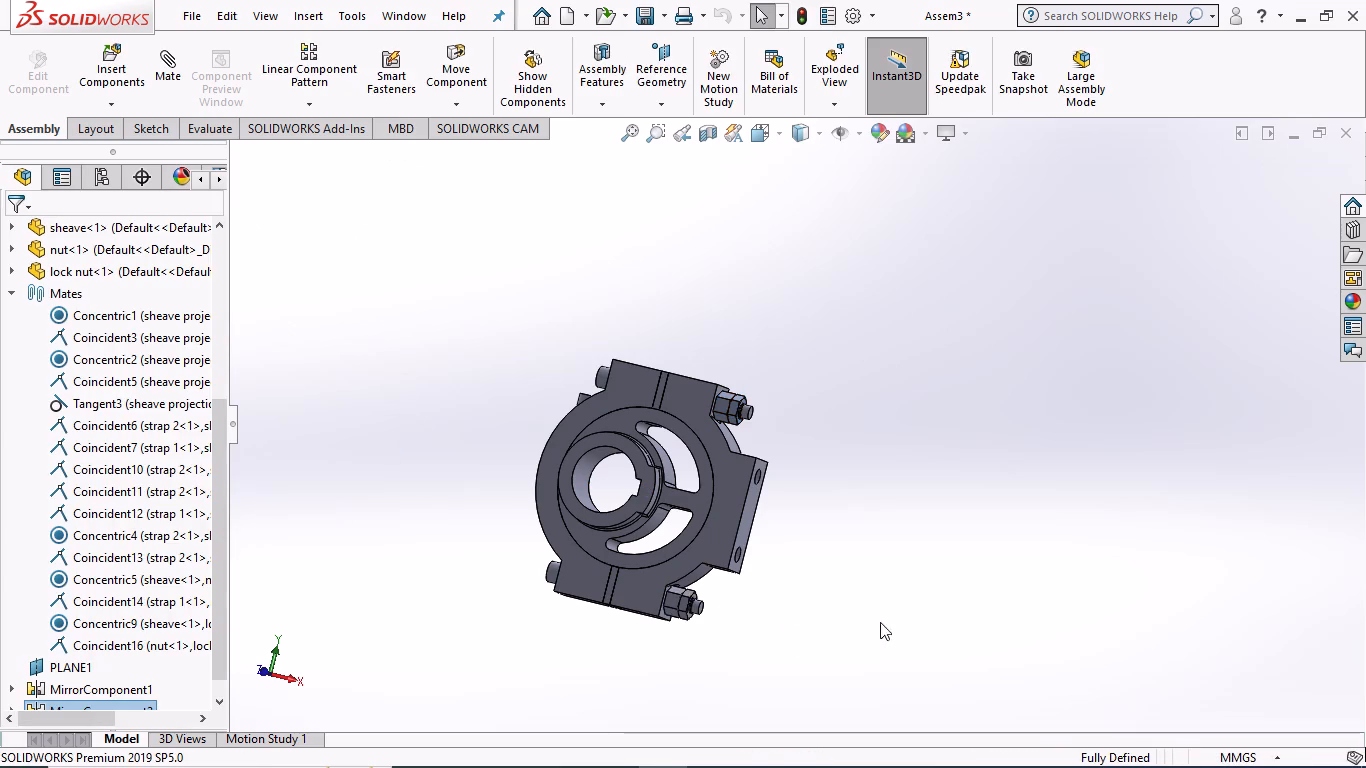
# Examine the assembly from several sides, checking the nuts on both bolts, the strap joints and the sheave's slots and bore.
pyautogui.scroll(-1, 833, 556)
pyautogui.scroll(-3, 541, 508)
pyautogui.scroll(1, 599, 495)
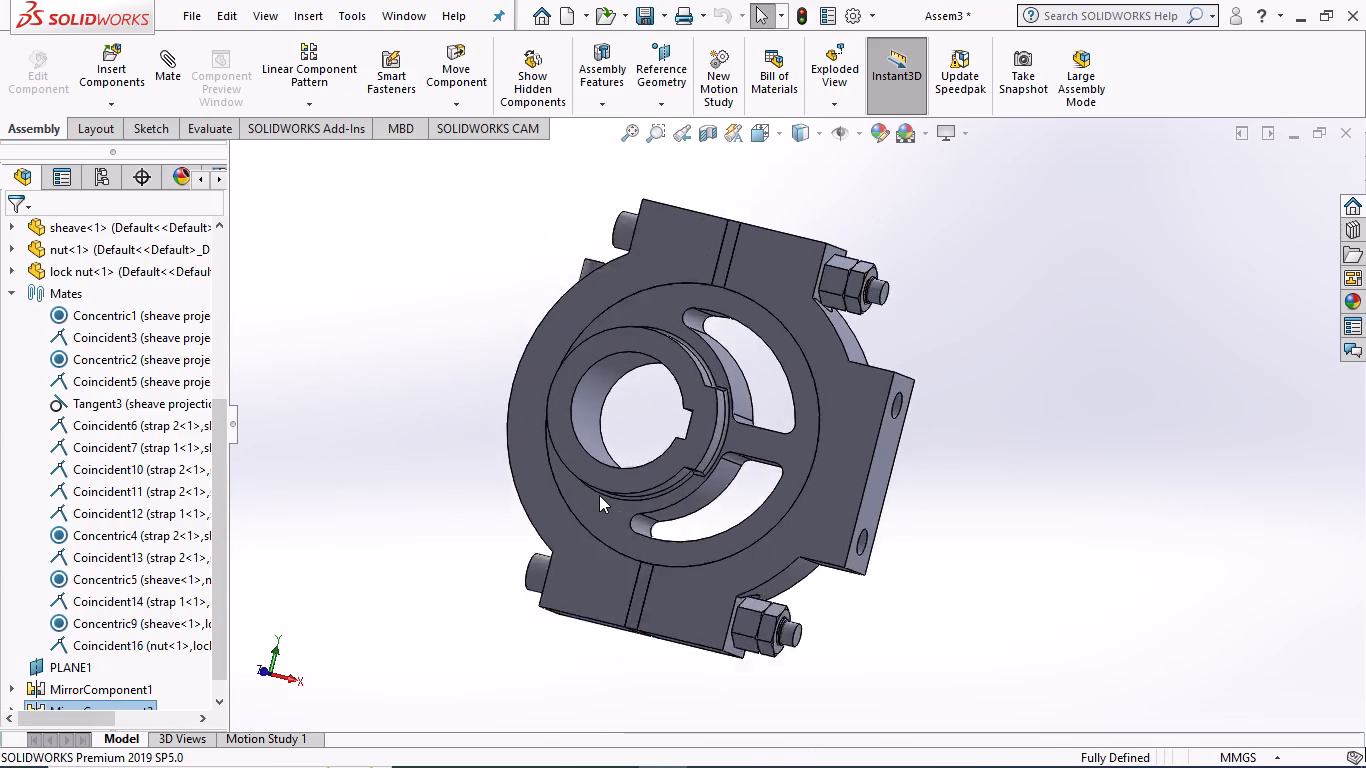
pyautogui.scroll(3, 599, 495)
pyautogui.moveTo(516, 460); pyautogui.dragTo(502, 563, button='middle')
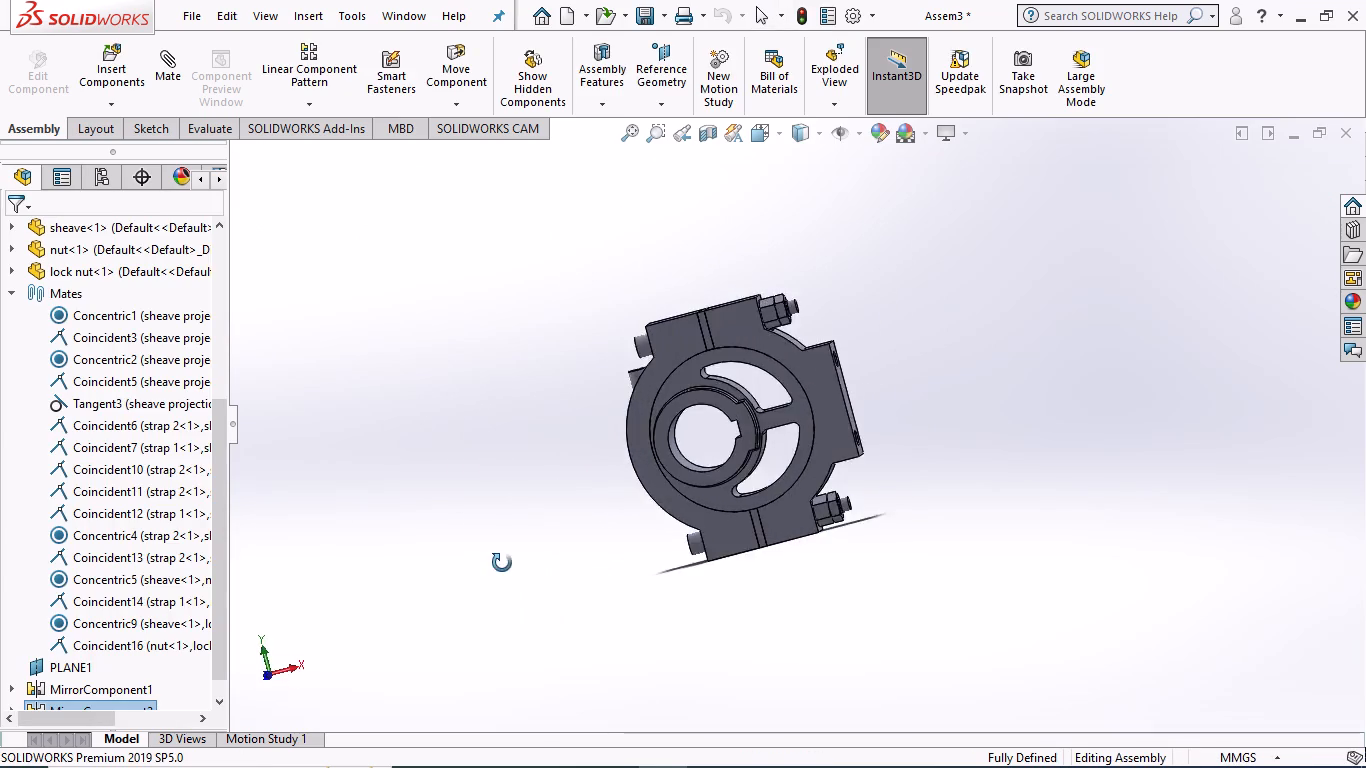
pyautogui.moveTo(502, 563); pyautogui.dragTo(356, 601, button='middle')
pyautogui.scroll(-2, 913, 339)
pyautogui.moveTo(913, 339); pyautogui.dragTo(915, 356, button='middle')
pyautogui.scroll(-12, 720, 392)
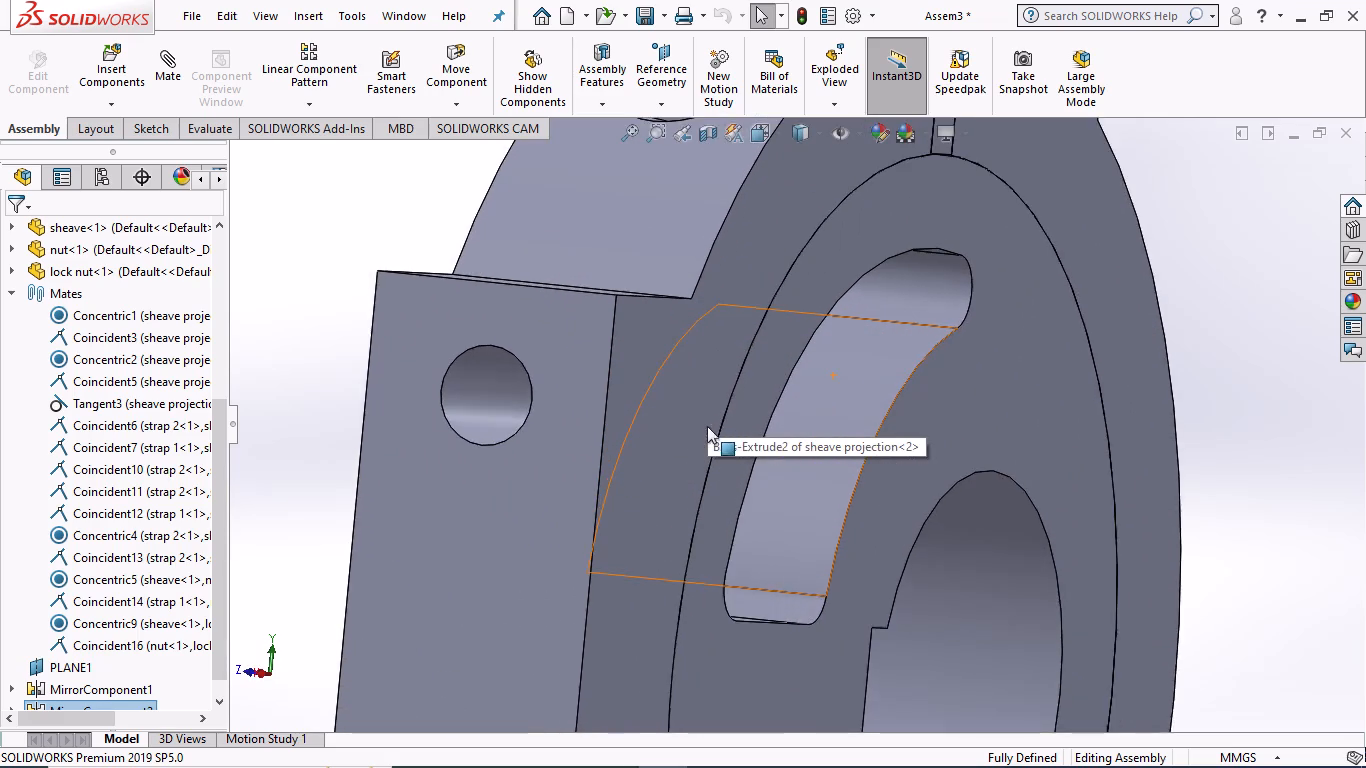
pyautogui.scroll(-3, 712, 422)
pyautogui.scroll(13, 713, 422)
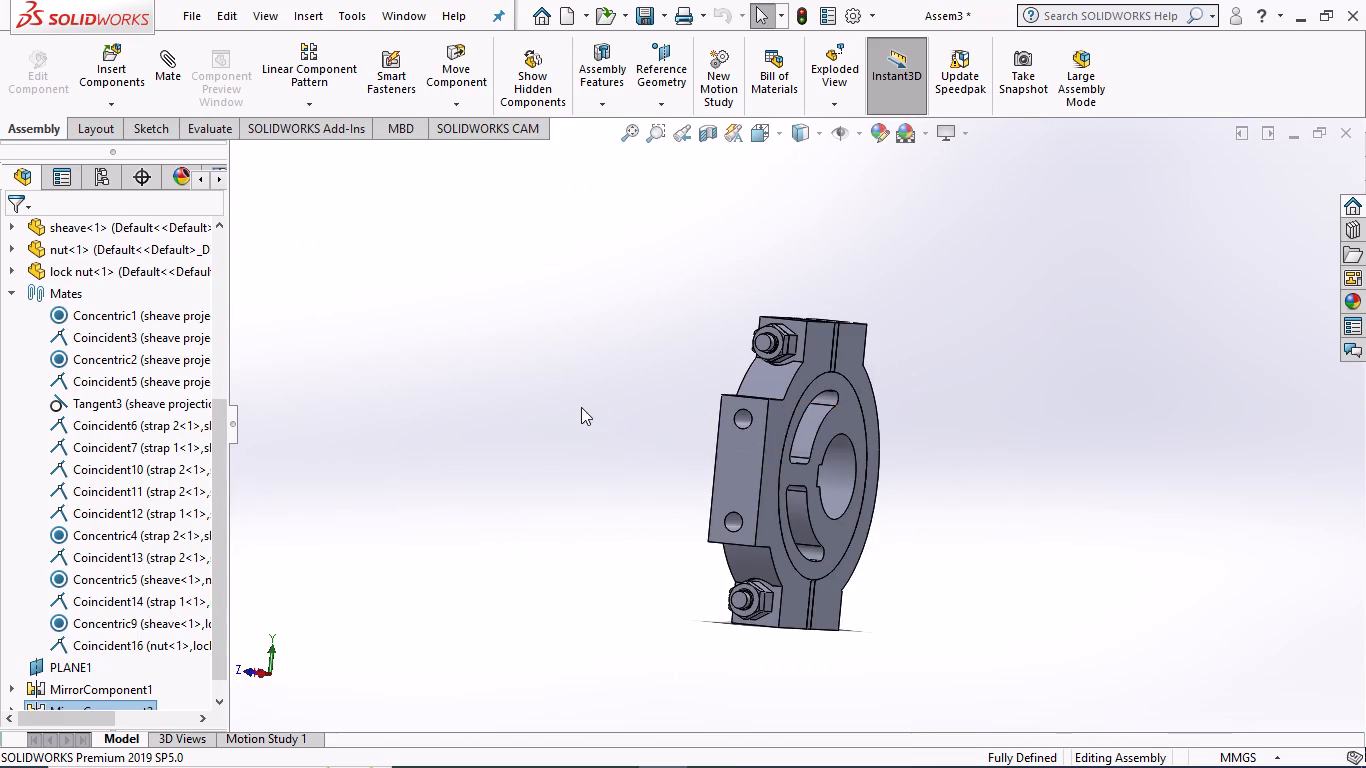
pyautogui.moveTo(581, 407); pyautogui.dragTo(731, 487, button='middle')
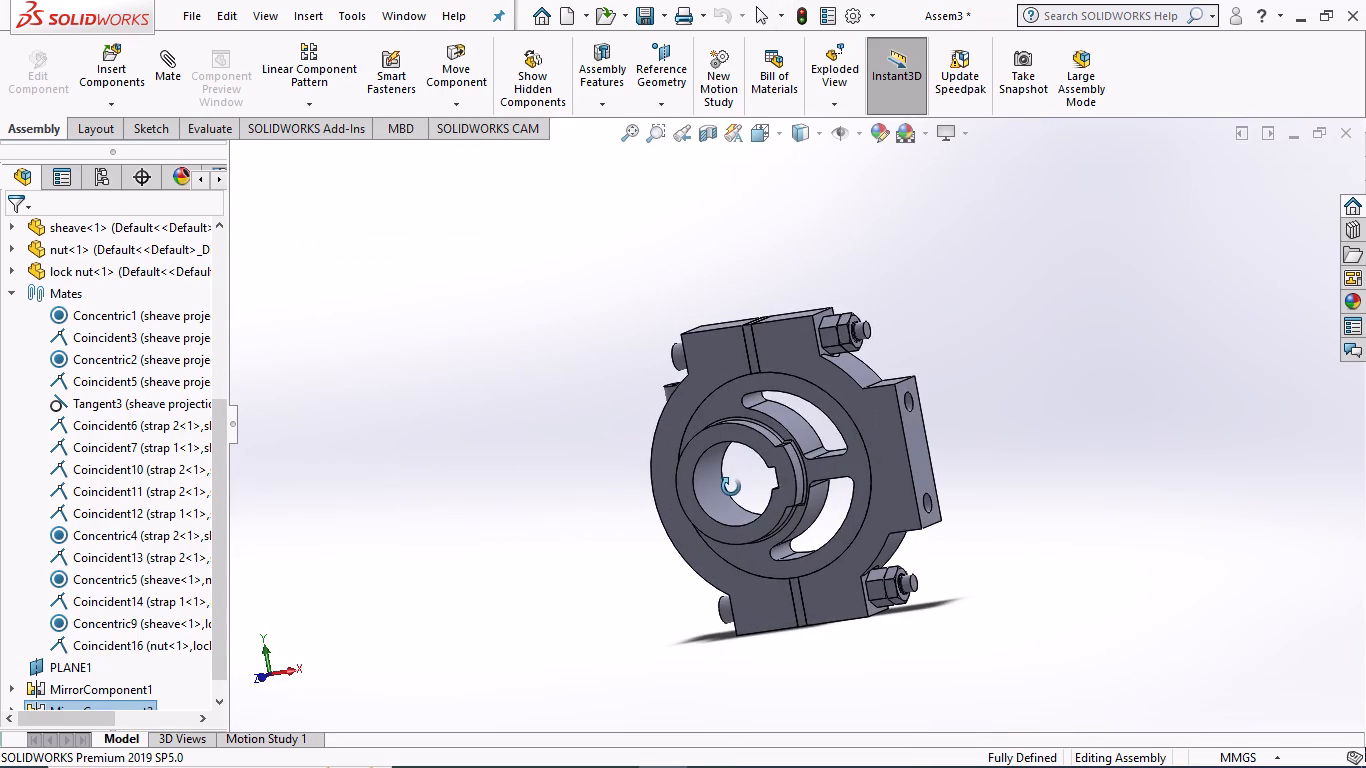
pyautogui.moveTo(731, 487); pyautogui.dragTo(724, 657, button='middle')
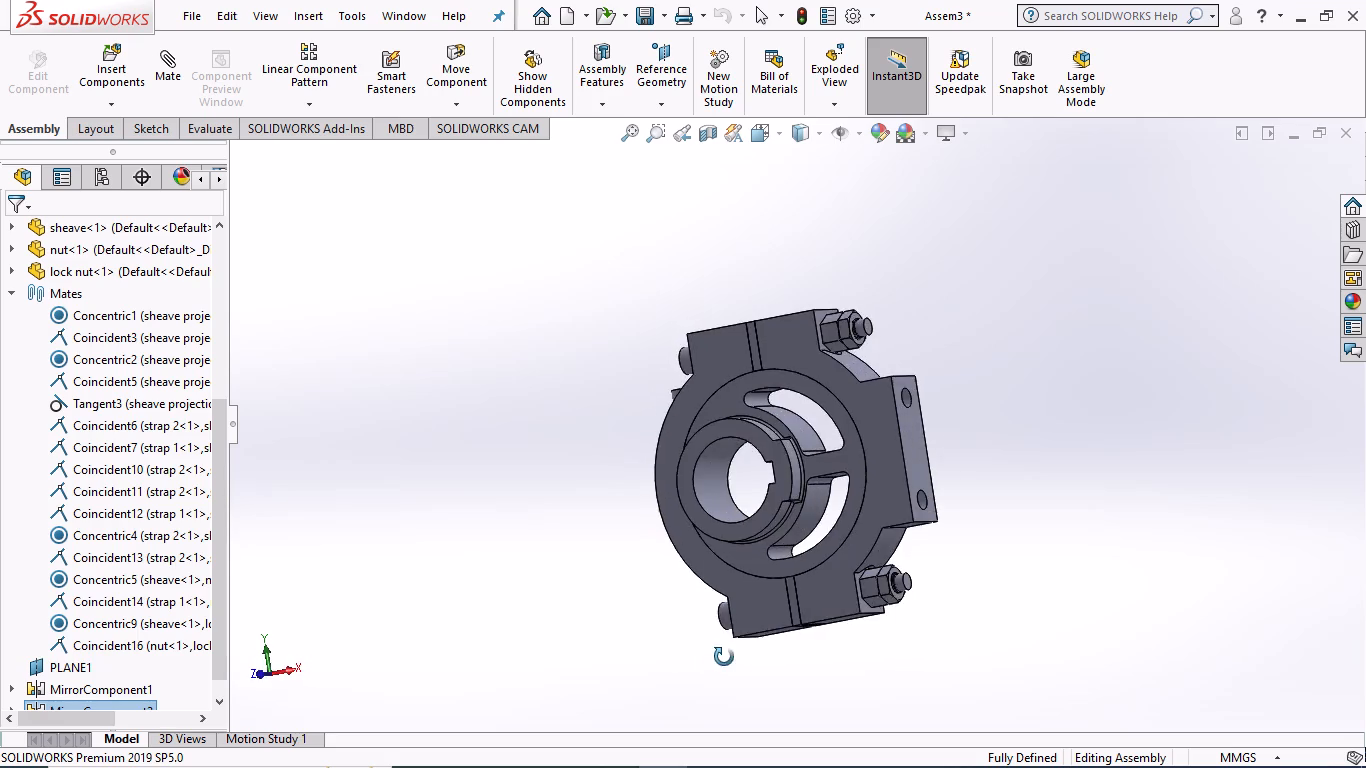
pyautogui.moveTo(724, 657); pyautogui.dragTo(722, 699, button='middle')
pyautogui.scroll(-5, 762, 445)
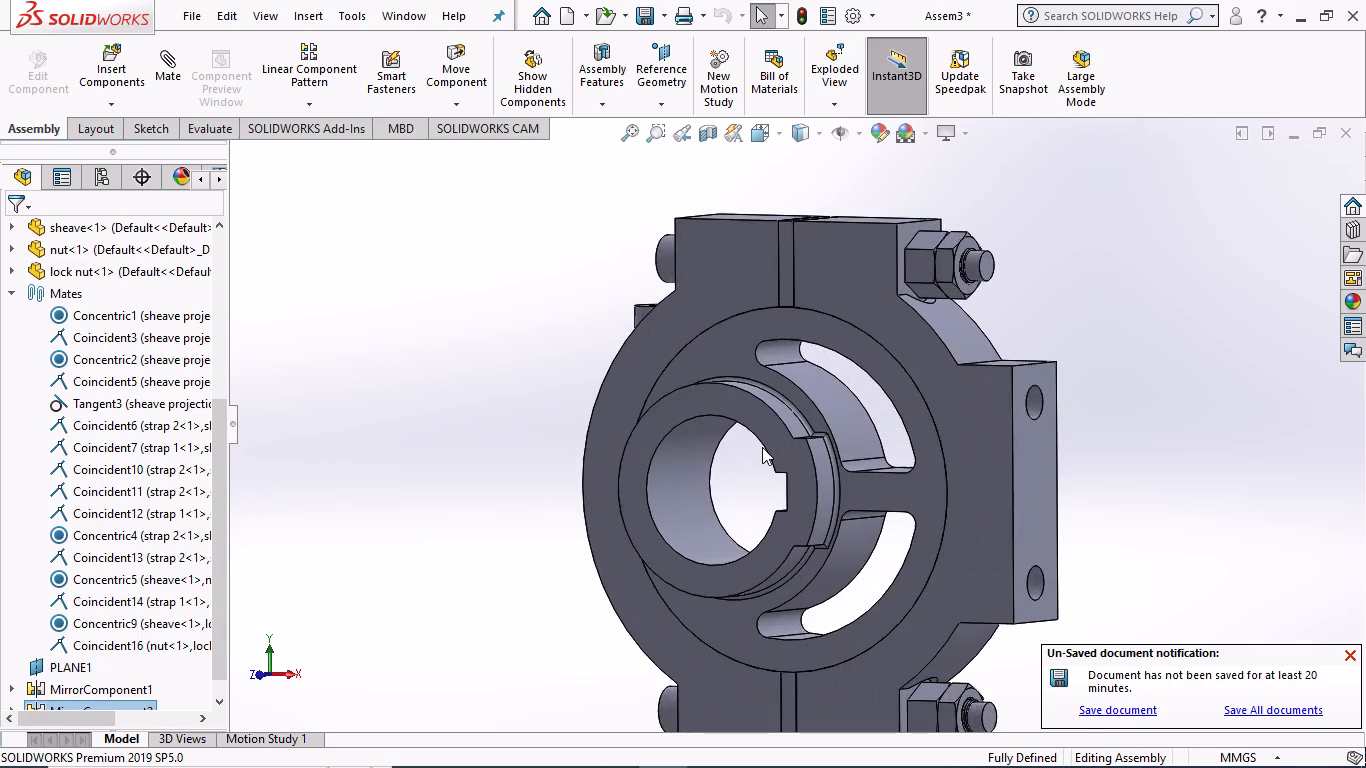
pyautogui.scroll(-2, 762, 449)
pyautogui.scroll(5, 762, 449)
pyautogui.moveTo(551, 473); pyautogui.dragTo(647, 442, button='middle')
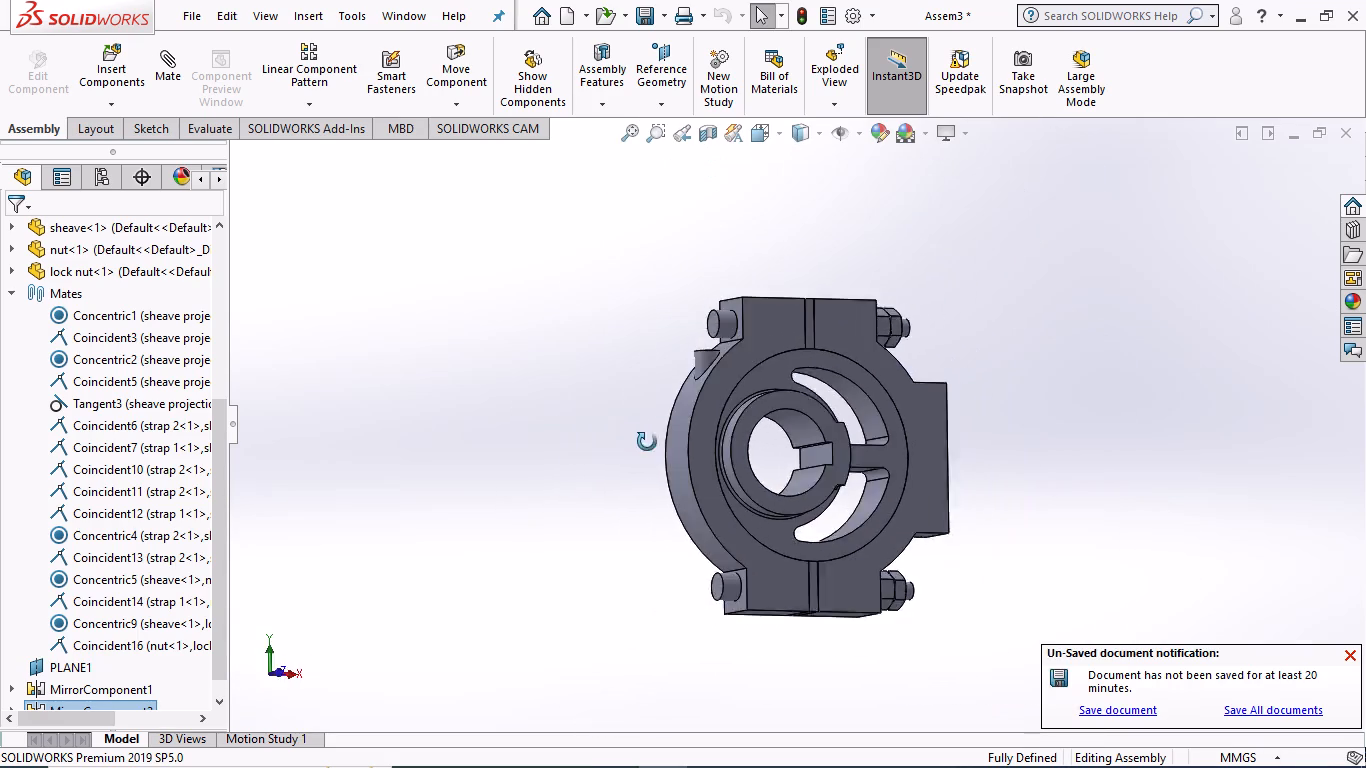
pyautogui.moveTo(647, 442); pyautogui.dragTo(889, 432, button='middle')
pyautogui.moveTo(928, 429); pyautogui.dragTo(1033, 418, button='middle')
pyautogui.moveTo(611, 457); pyautogui.dragTo(630, 455, button='middle')
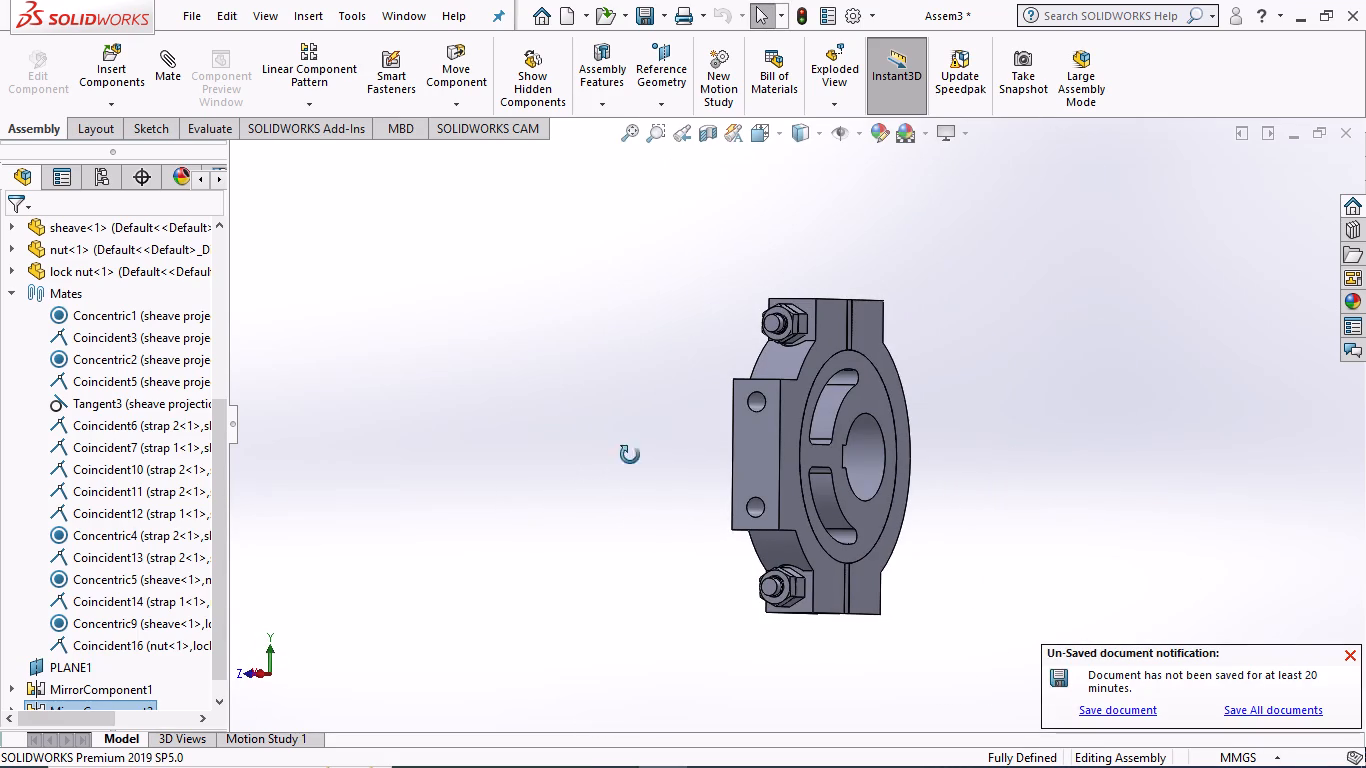
pyautogui.moveTo(630, 455); pyautogui.dragTo(1094, 363, button='middle')
pyautogui.moveTo(958, 317); pyautogui.dragTo(844, 326, button='middle')
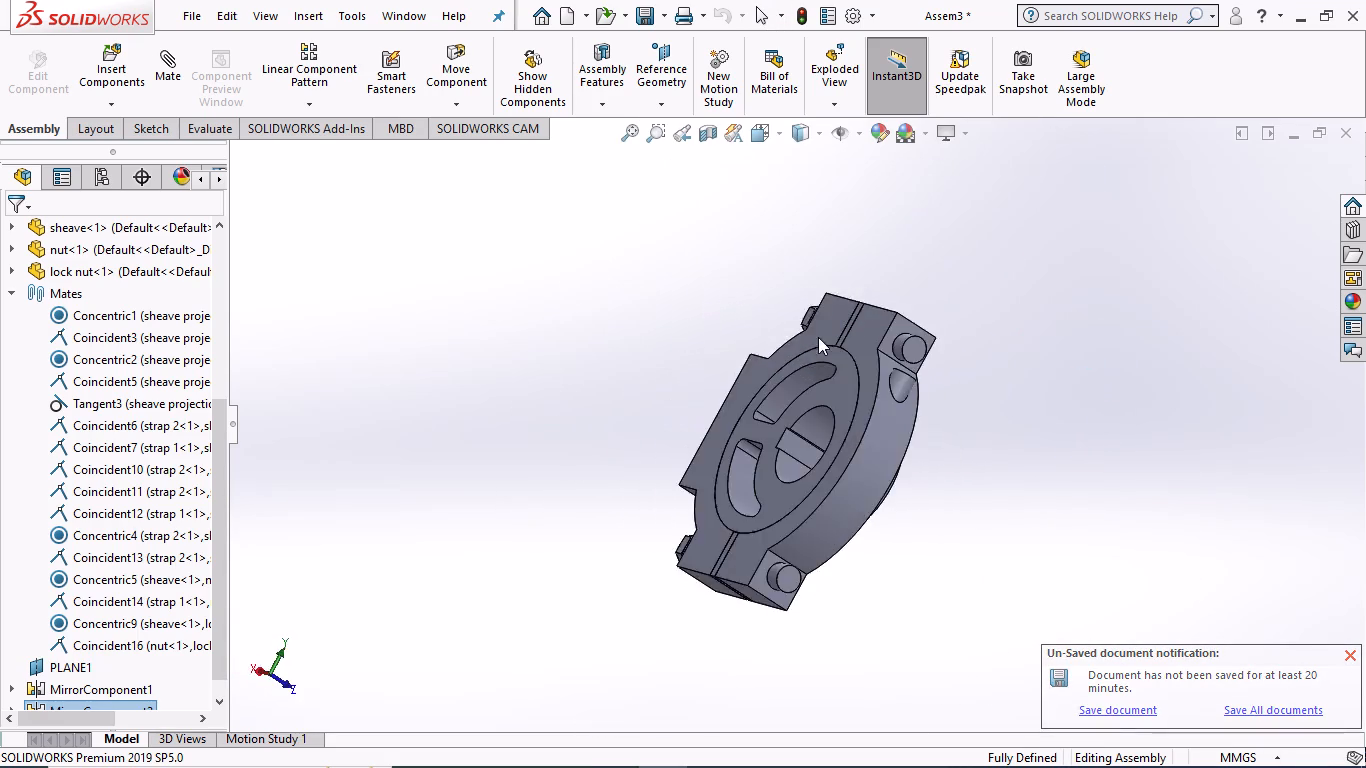
pyautogui.moveTo(760, 355); pyautogui.dragTo(1146, 480, button='middle')
pyautogui.moveTo(1108, 533); pyautogui.dragTo(1011, 568, button='middle')
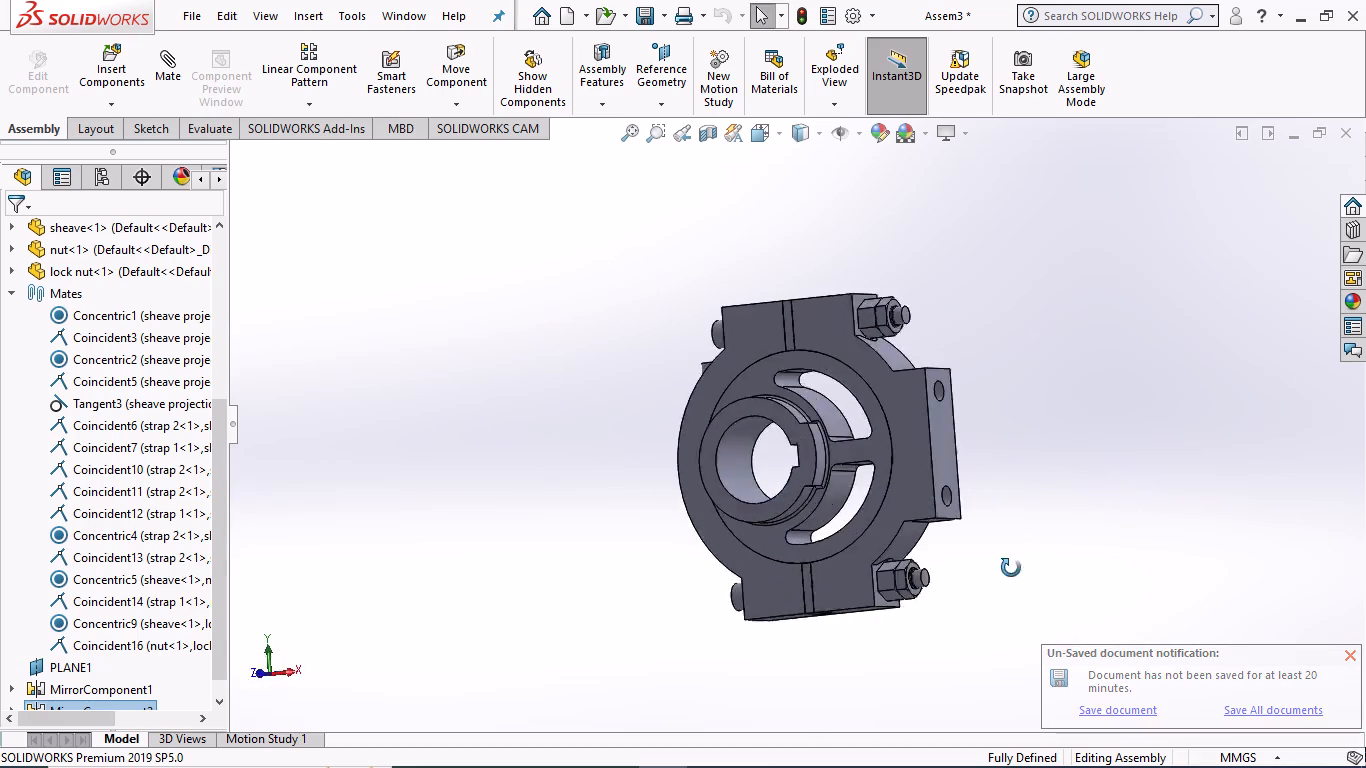
pyautogui.moveTo(1011, 568); pyautogui.dragTo(1126, 488, button='middle')
pyautogui.moveTo(1133, 497); pyautogui.dragTo(1114, 631, button='middle')
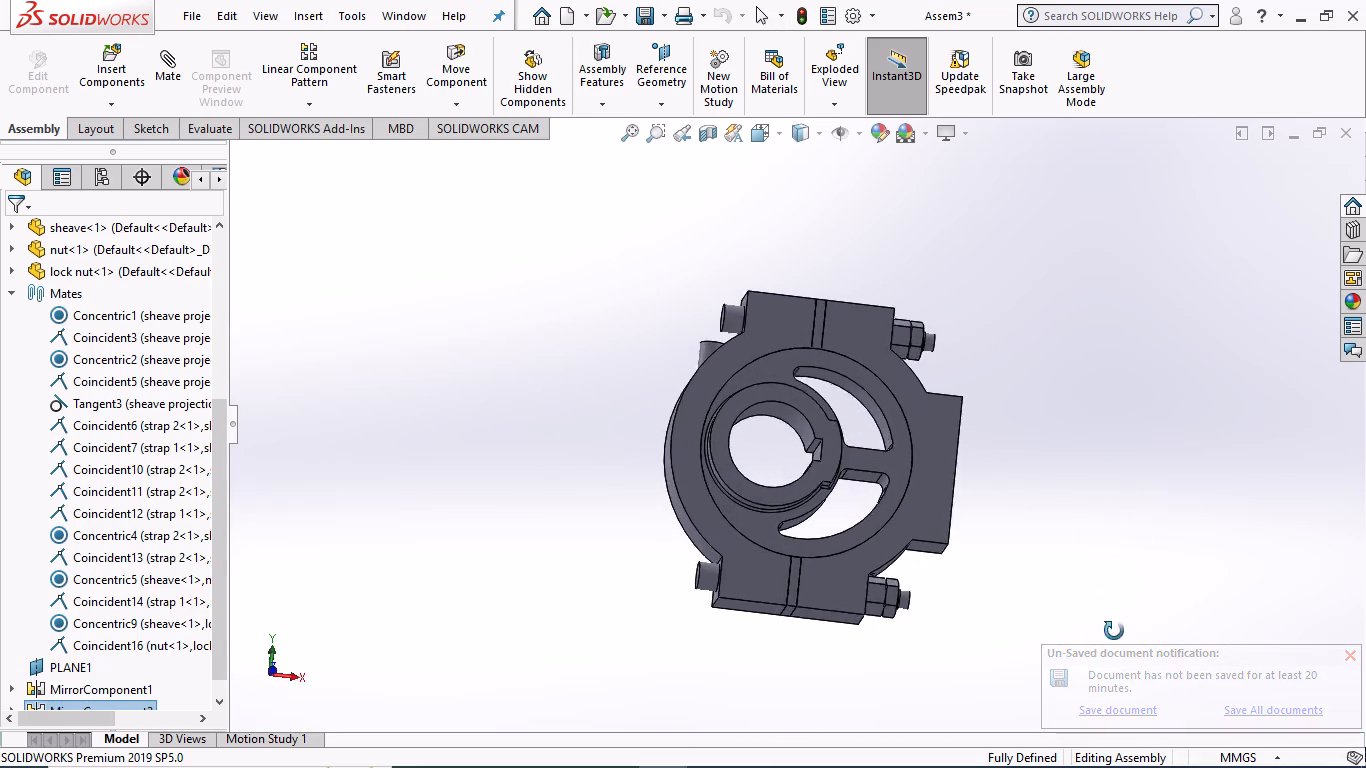
pyautogui.moveTo(1114, 631); pyautogui.dragTo(1138, 606, button='middle')
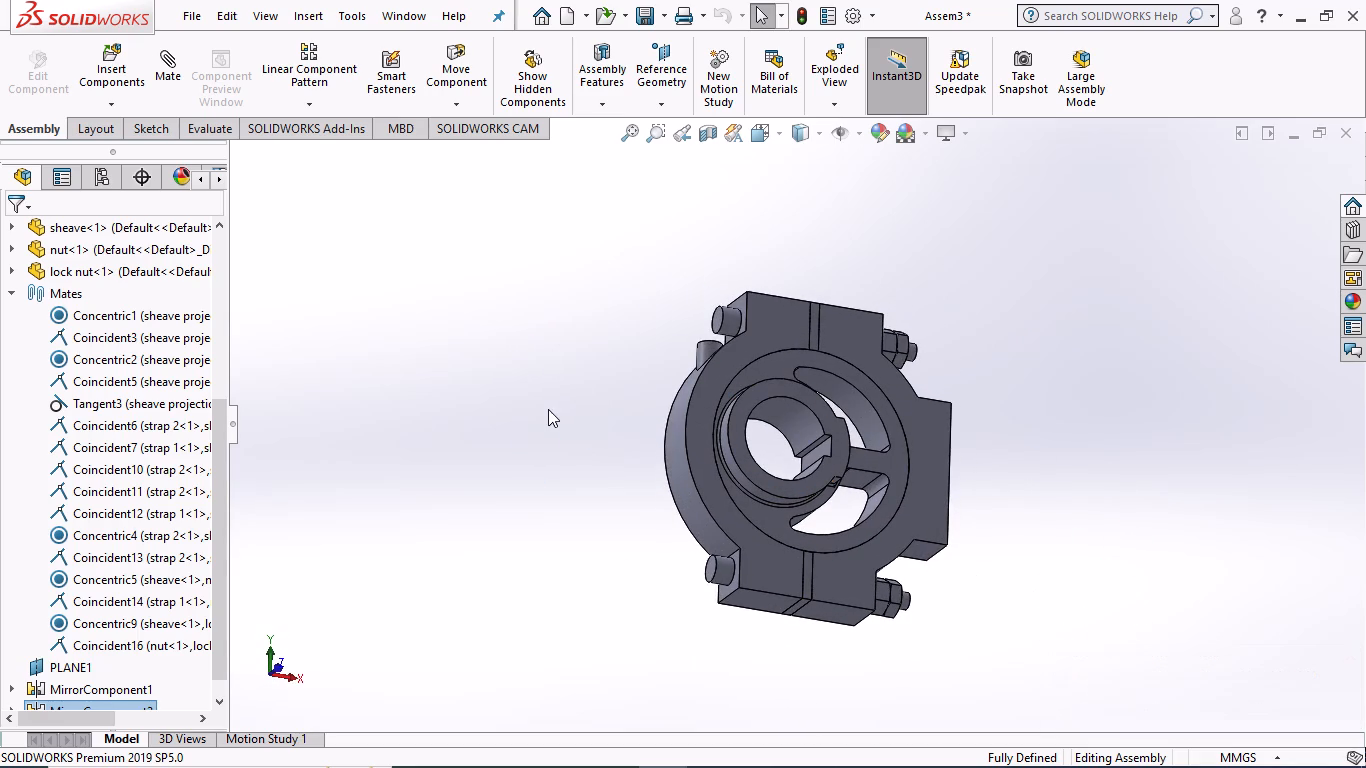
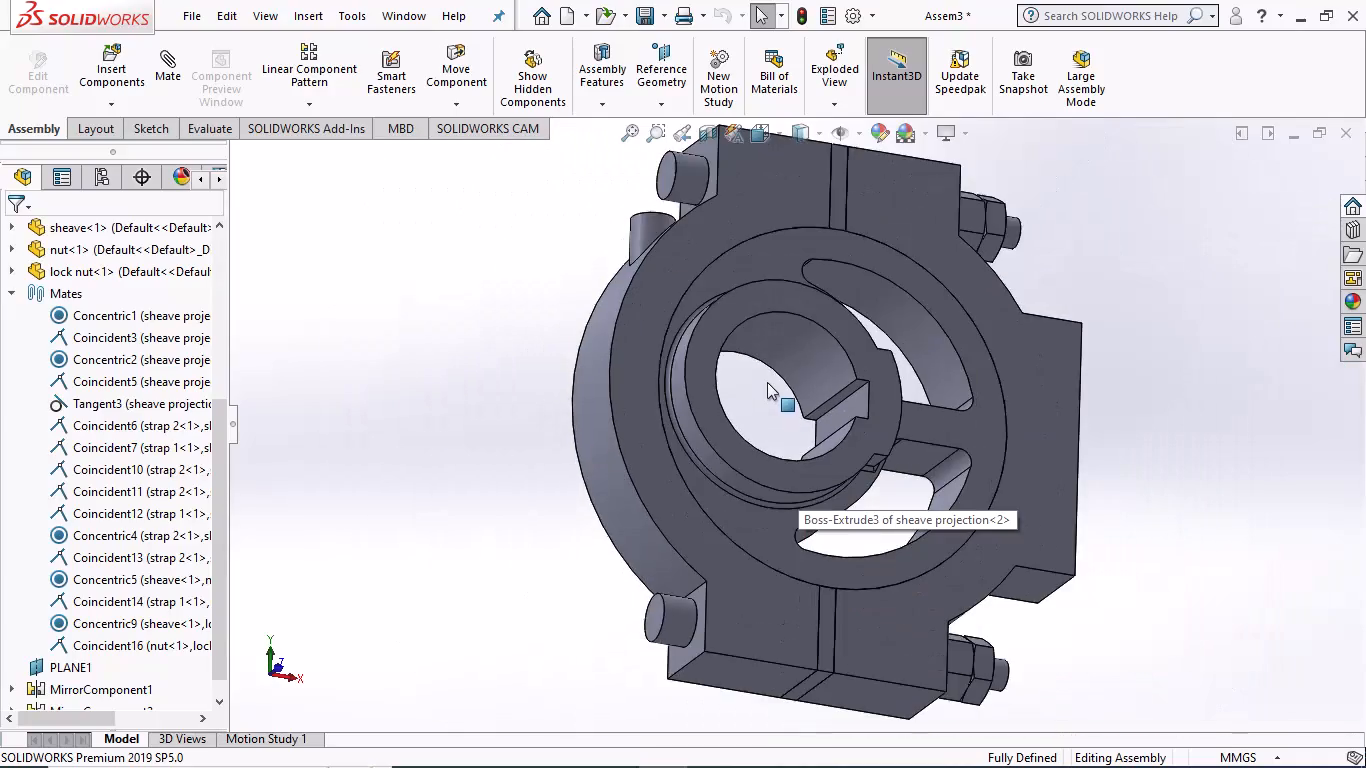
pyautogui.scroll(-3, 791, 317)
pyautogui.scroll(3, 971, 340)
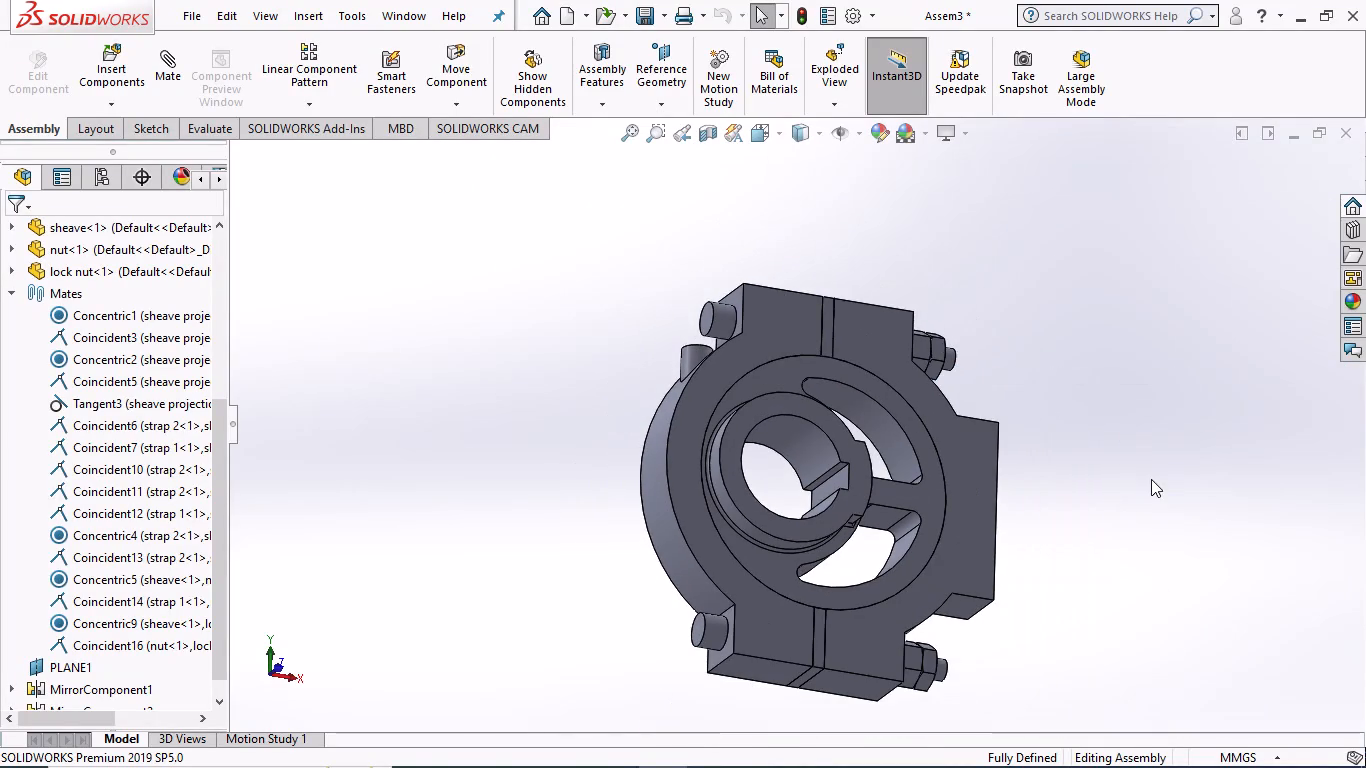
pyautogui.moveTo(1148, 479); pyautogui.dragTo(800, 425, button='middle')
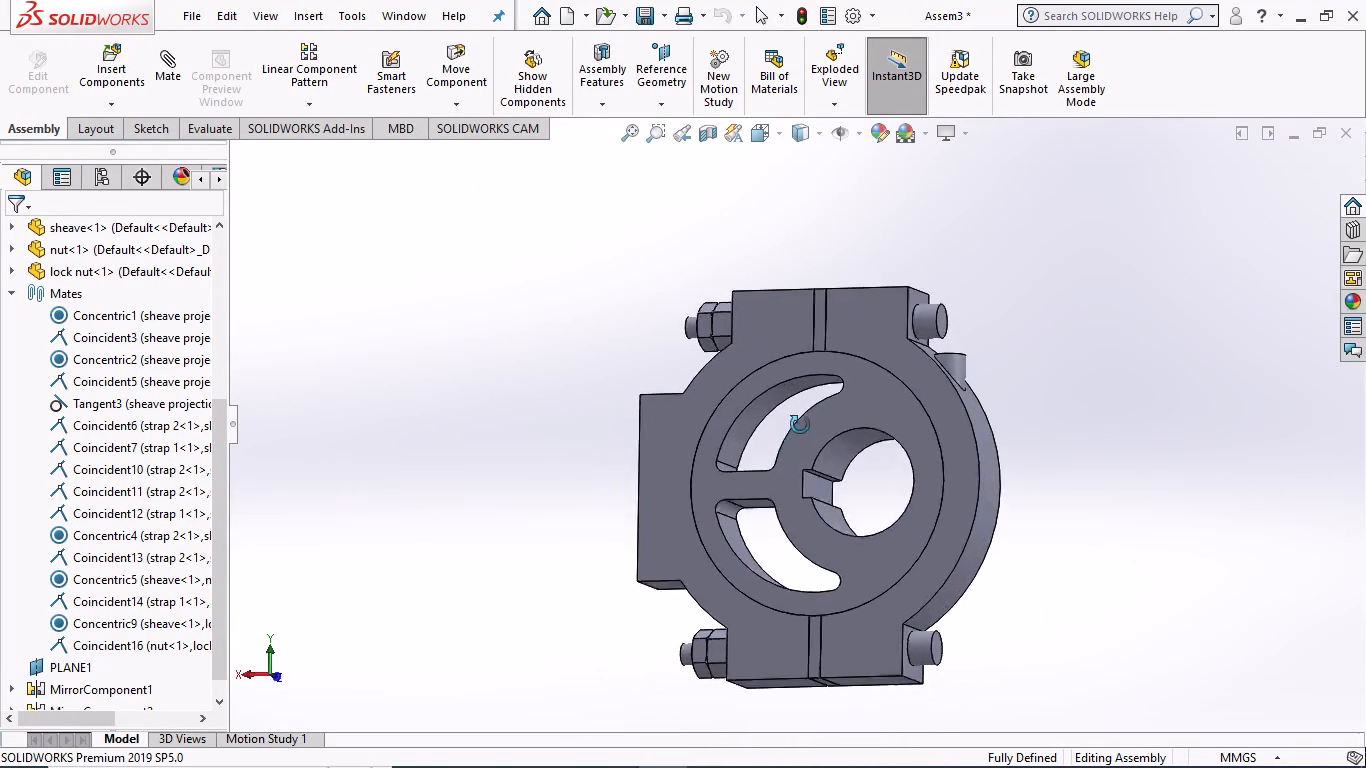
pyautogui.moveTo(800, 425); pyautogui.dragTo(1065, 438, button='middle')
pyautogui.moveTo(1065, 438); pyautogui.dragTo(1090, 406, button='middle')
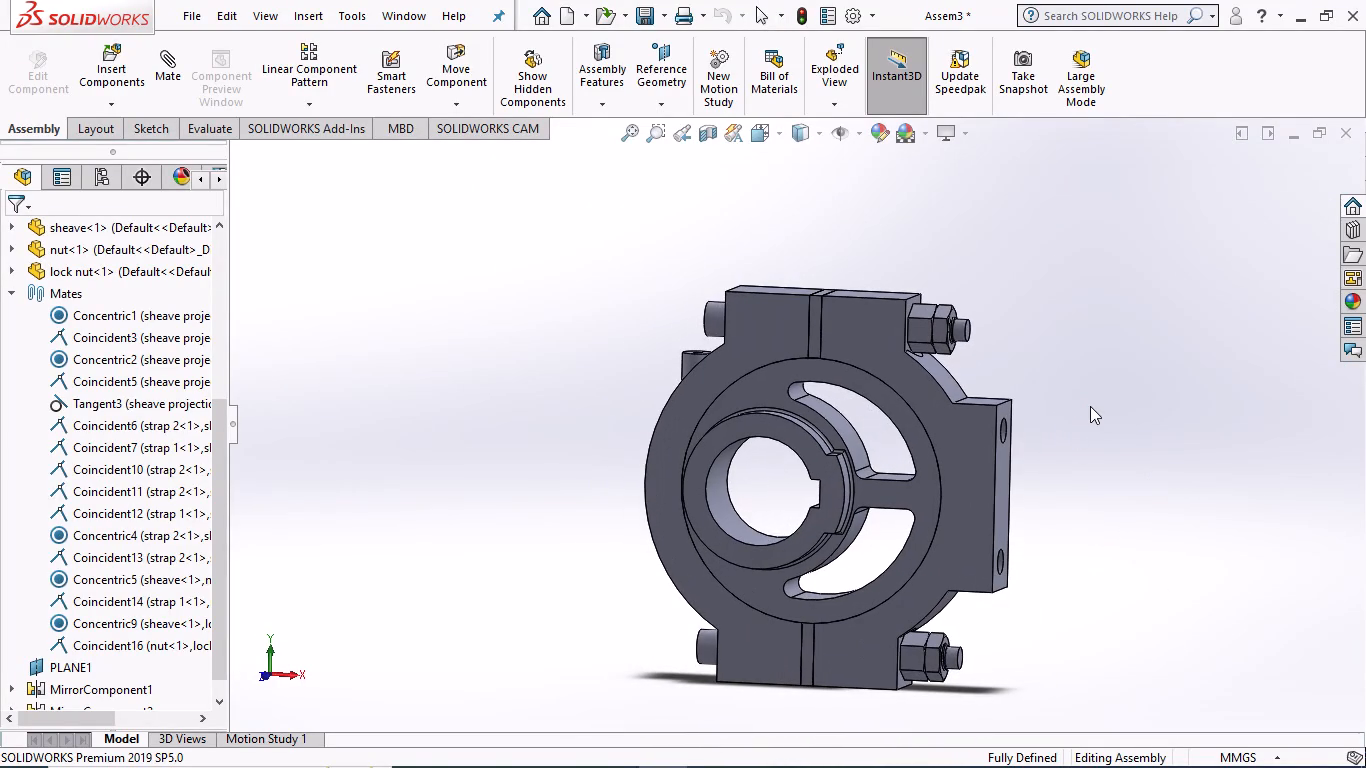
# Save the assembly and its modified lock nut part, naming the assembly file "eccentric sheave" in the assembly 2 folder.
pyautogui.hotkey('ctrl', 's')
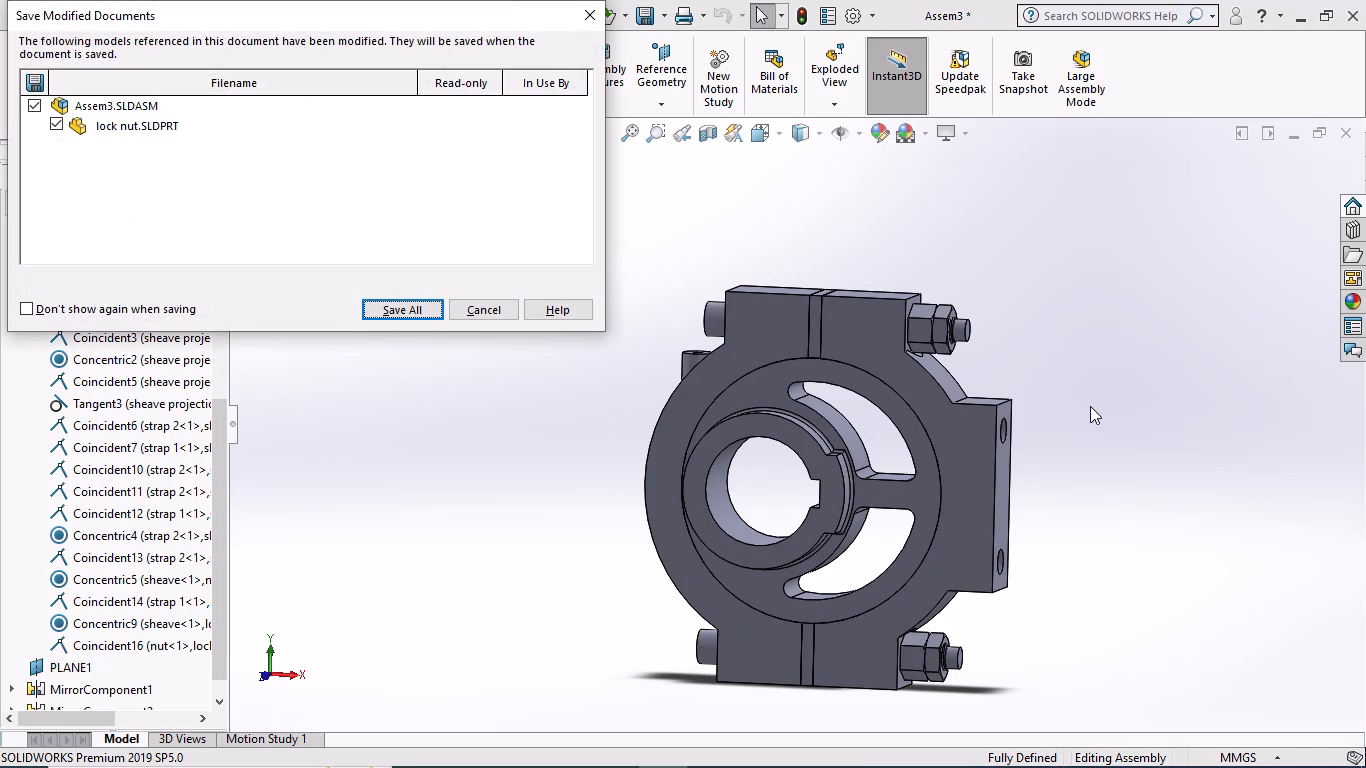
pyautogui.click(402, 303)
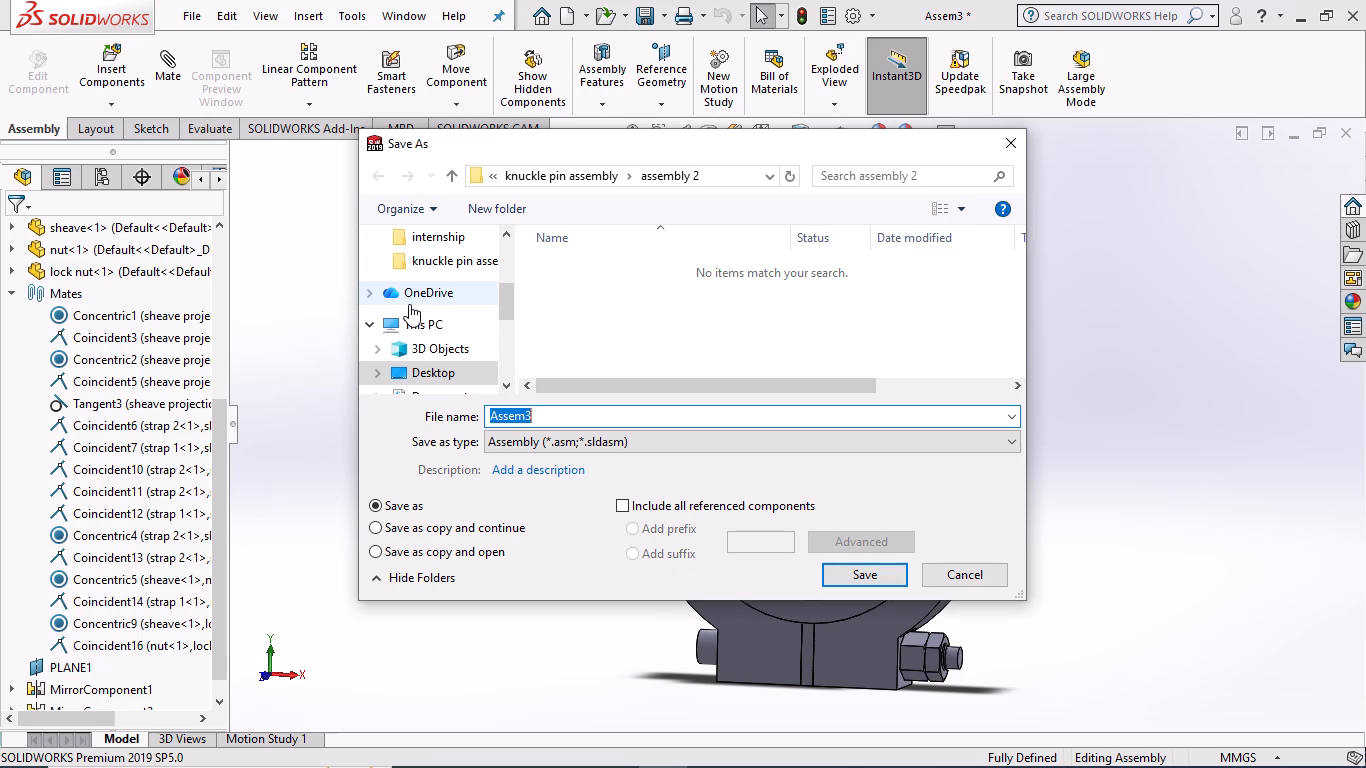
pyautogui.press('BackSpace')
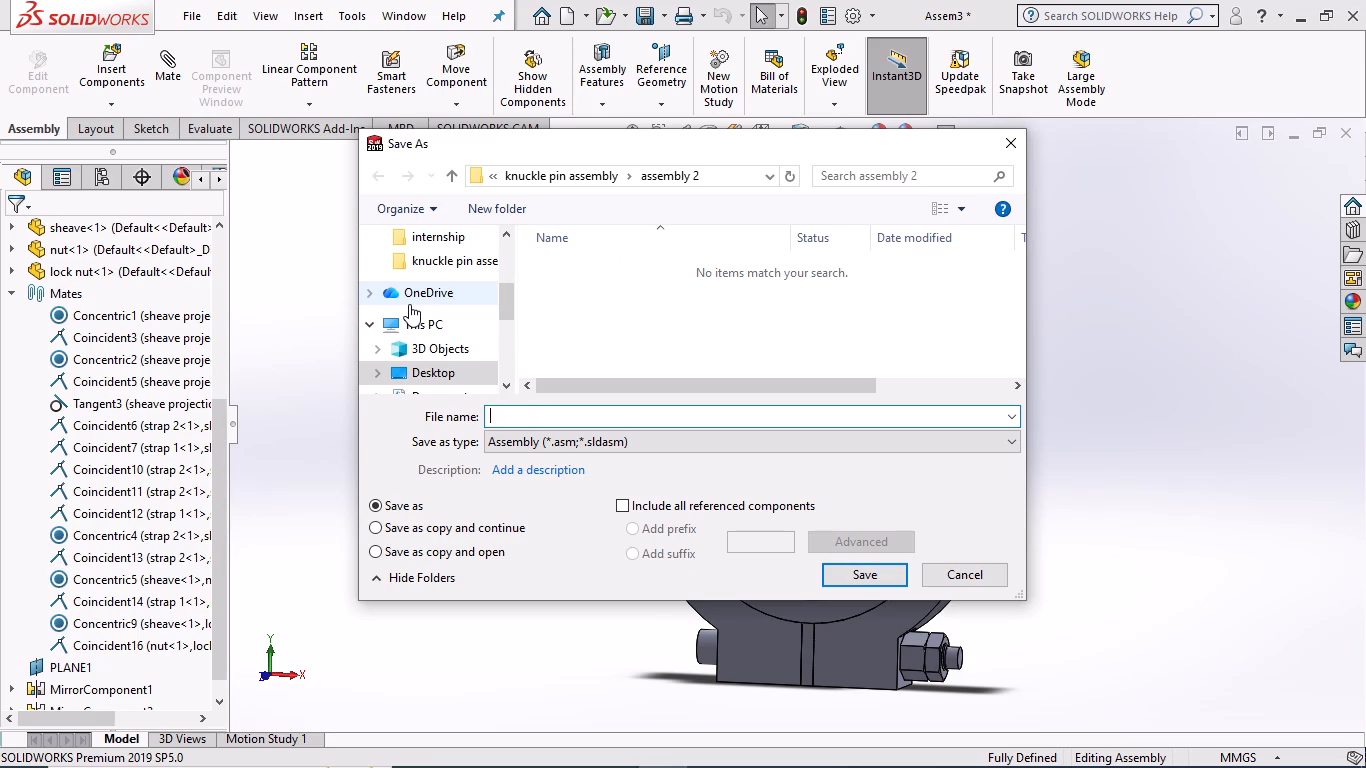
pyautogui.write('eccentric sheave')
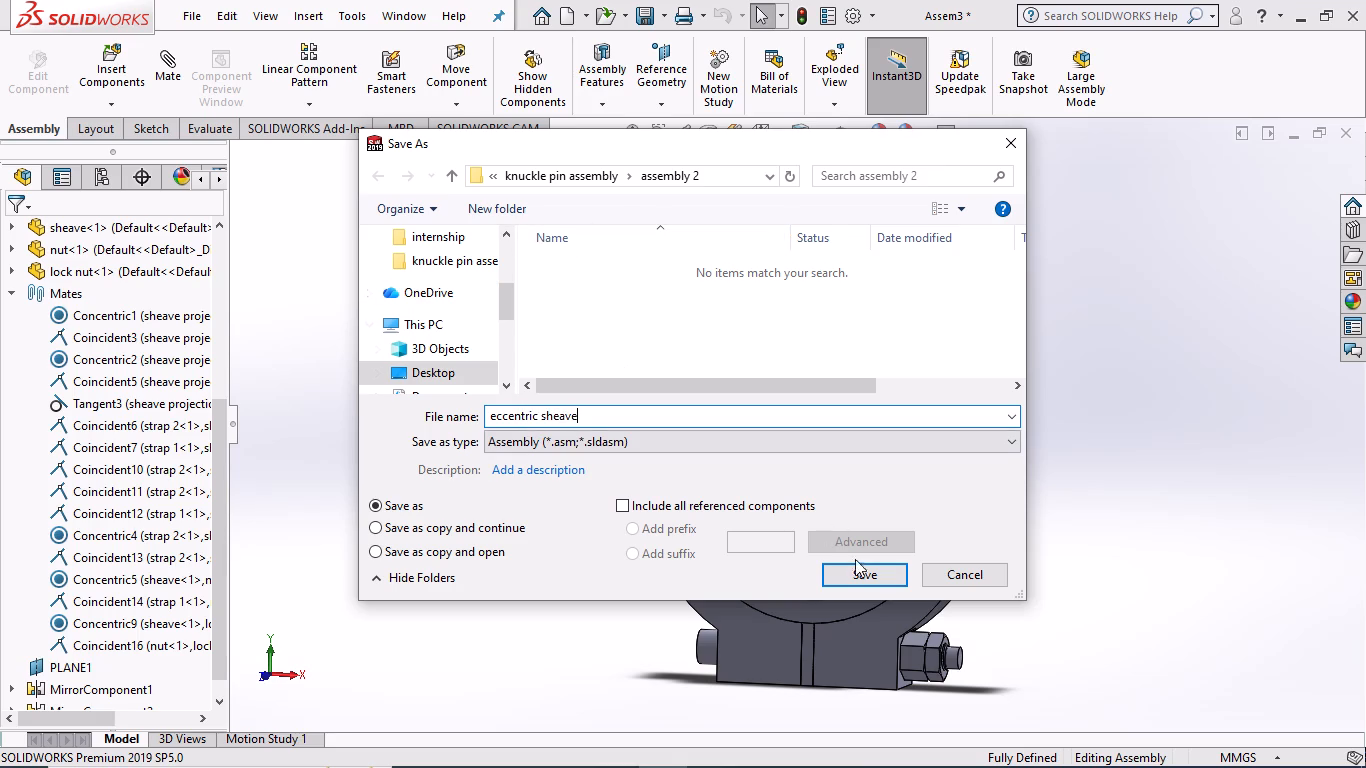
pyautogui.click(873, 573)
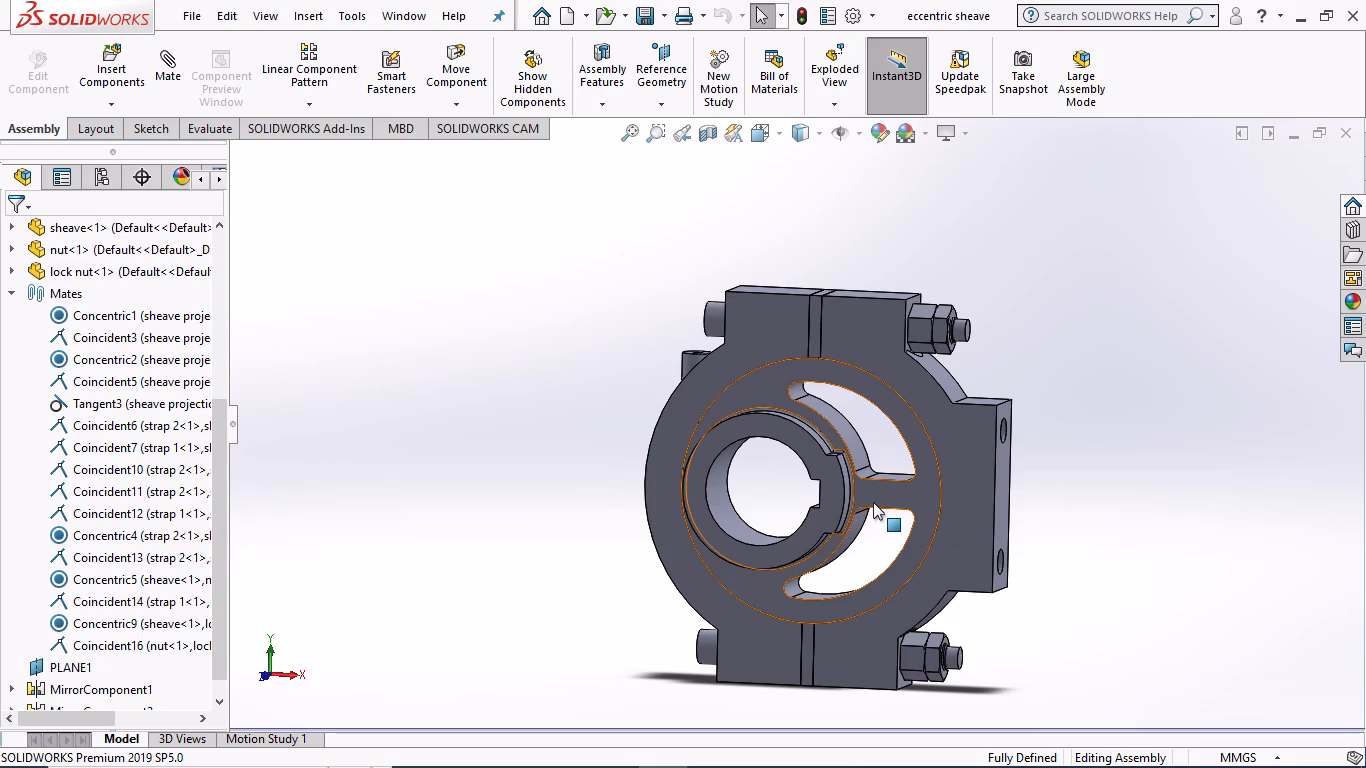
# Examine the saved assembly from the front, both sides and close up, checking the bore, keyway, bolts and nuts.
pyautogui.scroll(-3, 721, 511)
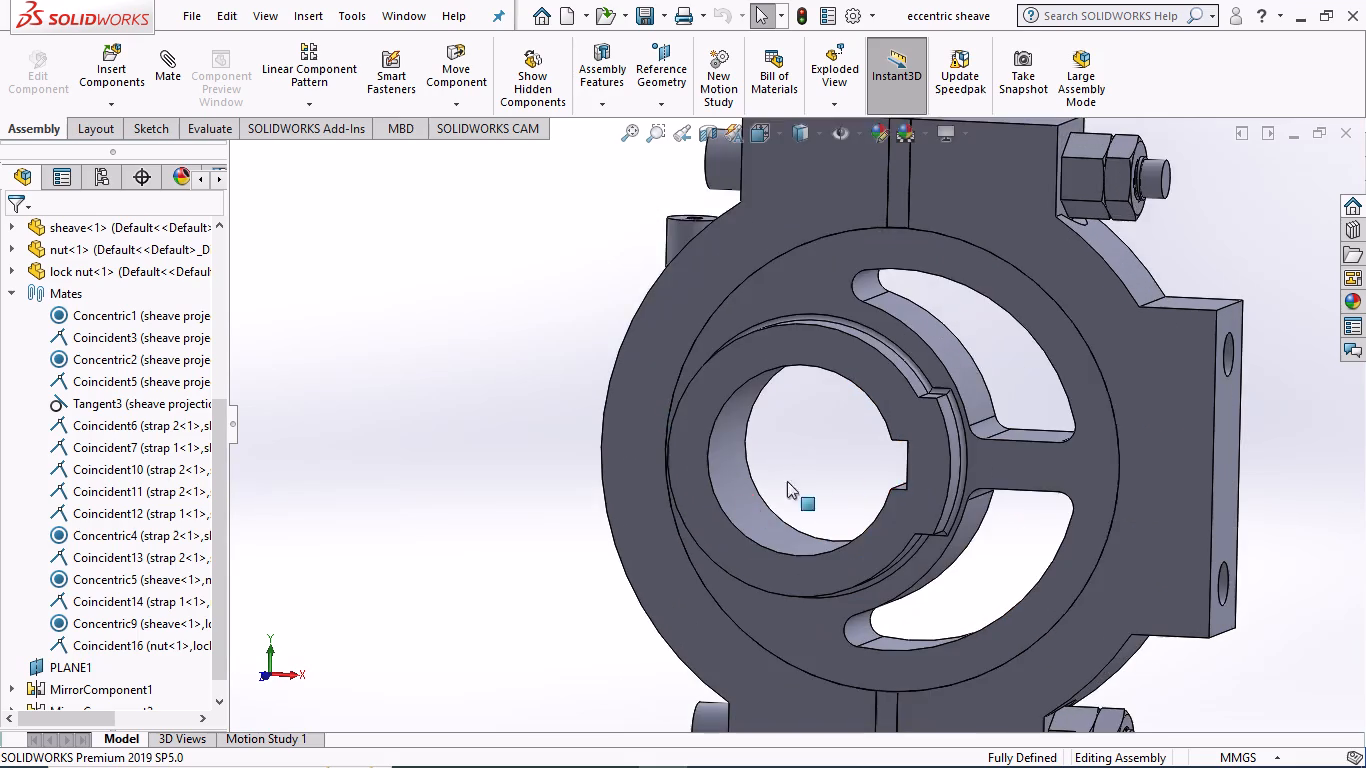
pyautogui.scroll(4, 915, 465)
pyautogui.moveTo(585, 428); pyautogui.dragTo(740, 421, button='middle')
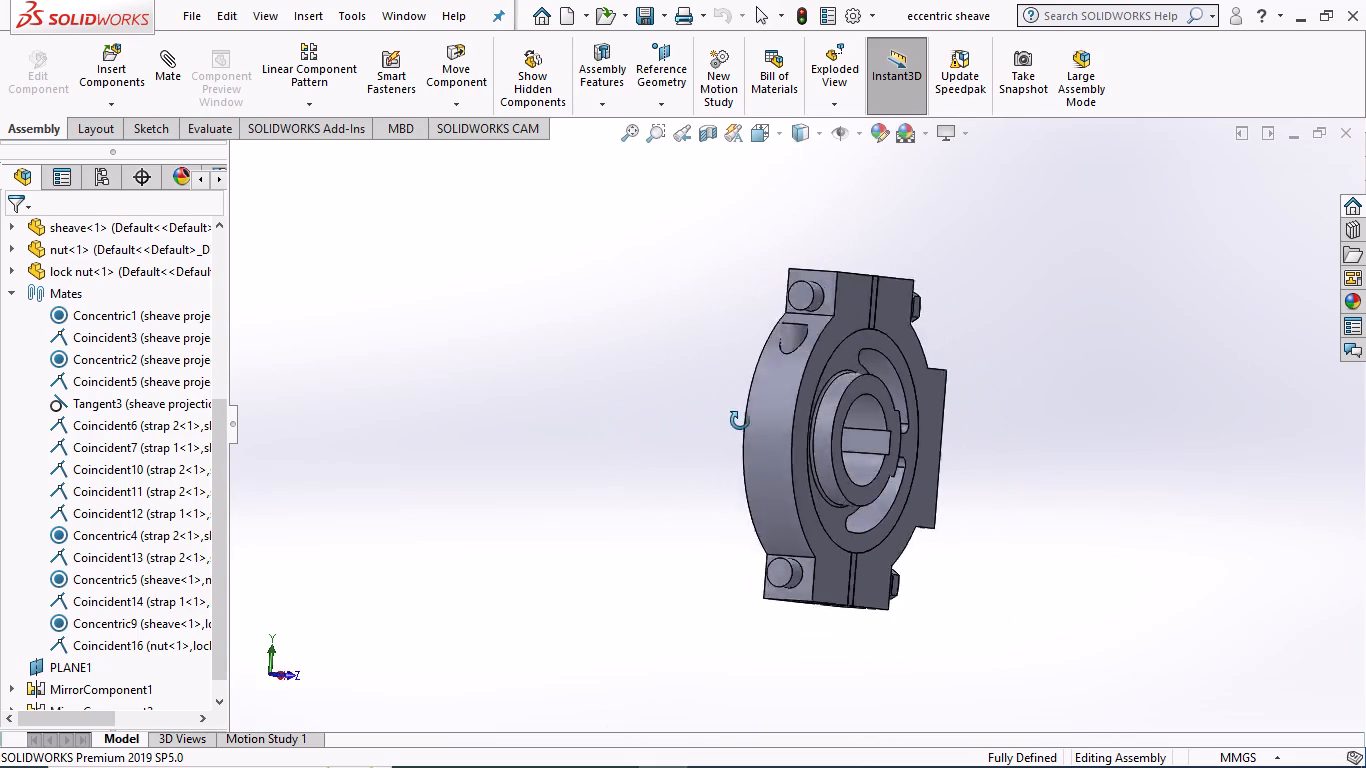
pyautogui.moveTo(740, 421); pyautogui.dragTo(695, 465, button='middle')
pyautogui.scroll(1, 771, 463)
pyautogui.scroll(-3, 808, 415)
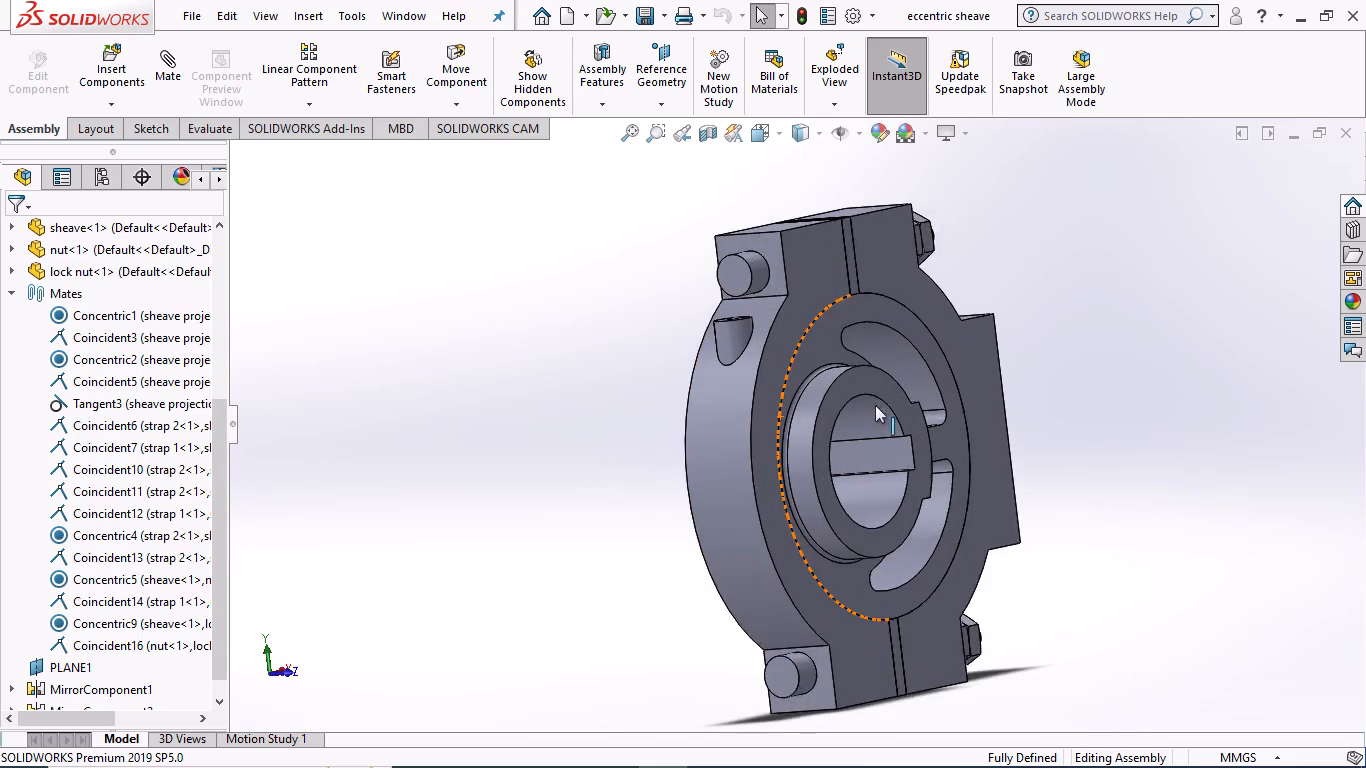
pyautogui.scroll(-2, 875, 405)
pyautogui.scroll(5, 884, 404)
pyautogui.moveTo(1123, 413); pyautogui.dragTo(904, 515, button='middle')
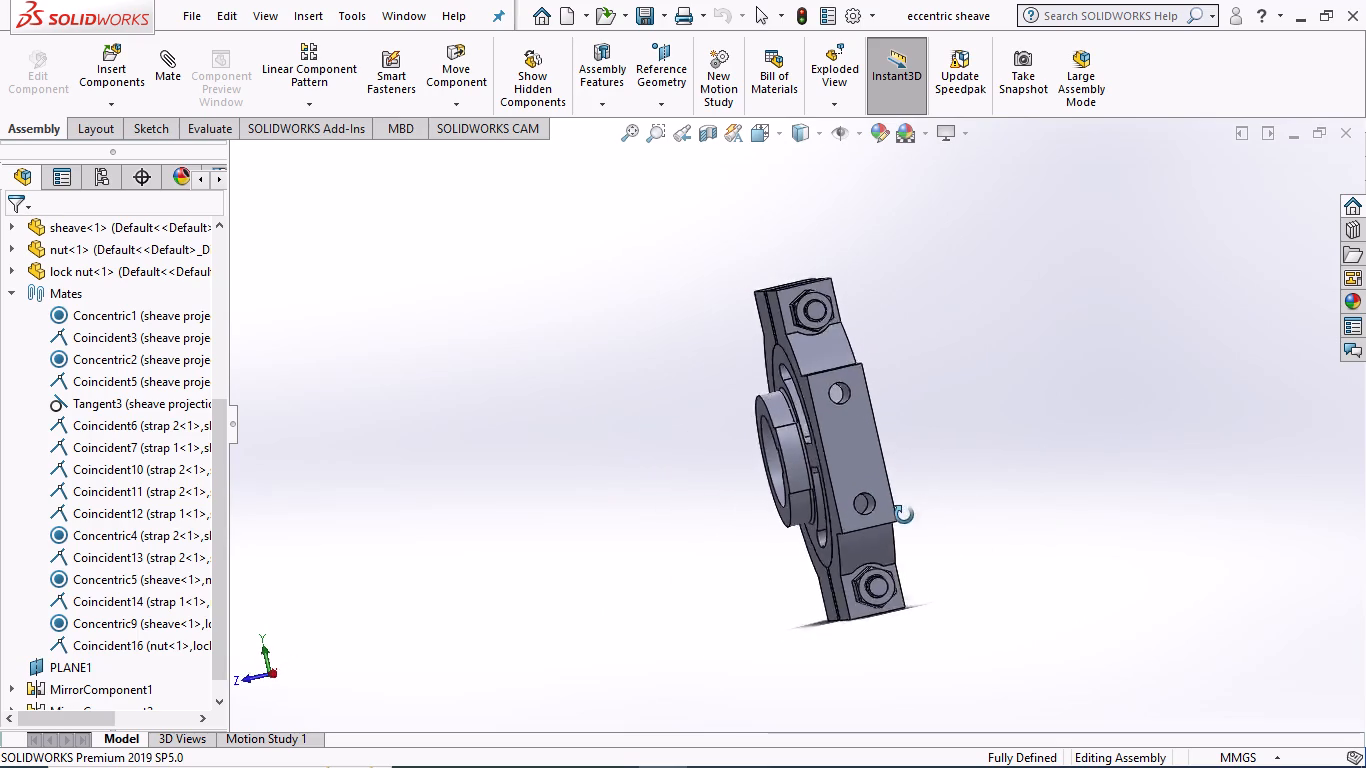
pyautogui.moveTo(904, 515); pyautogui.dragTo(1045, 534, button='middle')
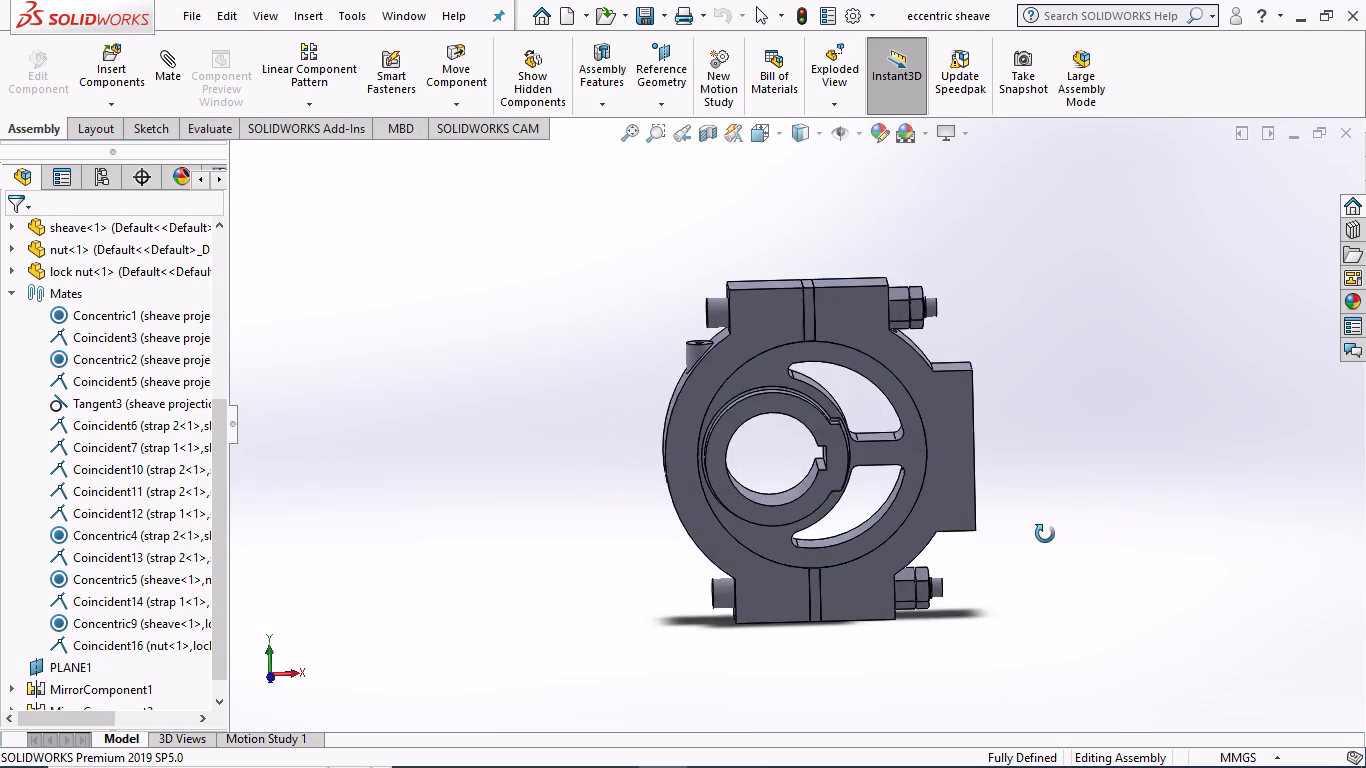
pyautogui.moveTo(1045, 534); pyautogui.dragTo(1018, 503, button='middle')
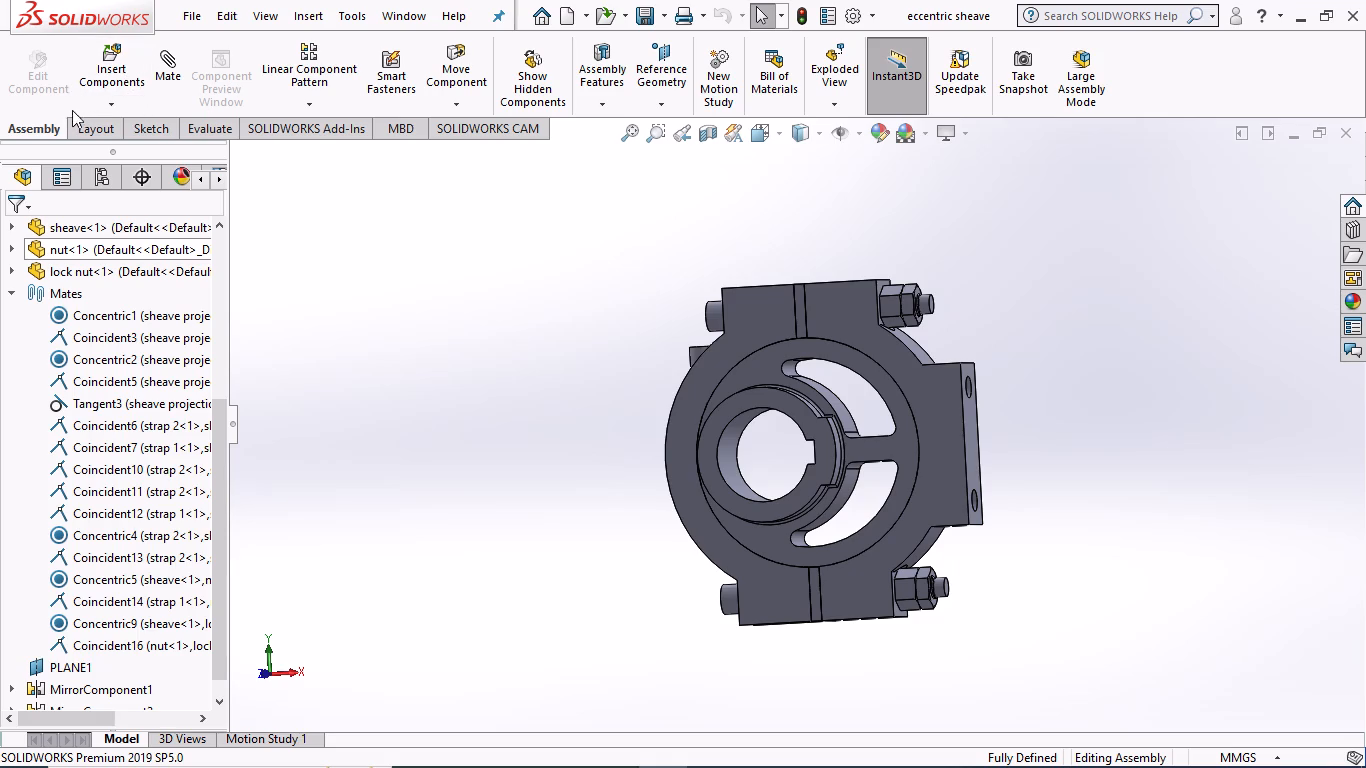
# Close the eccentric sheave assembly document.
pyautogui.click(199, 10)
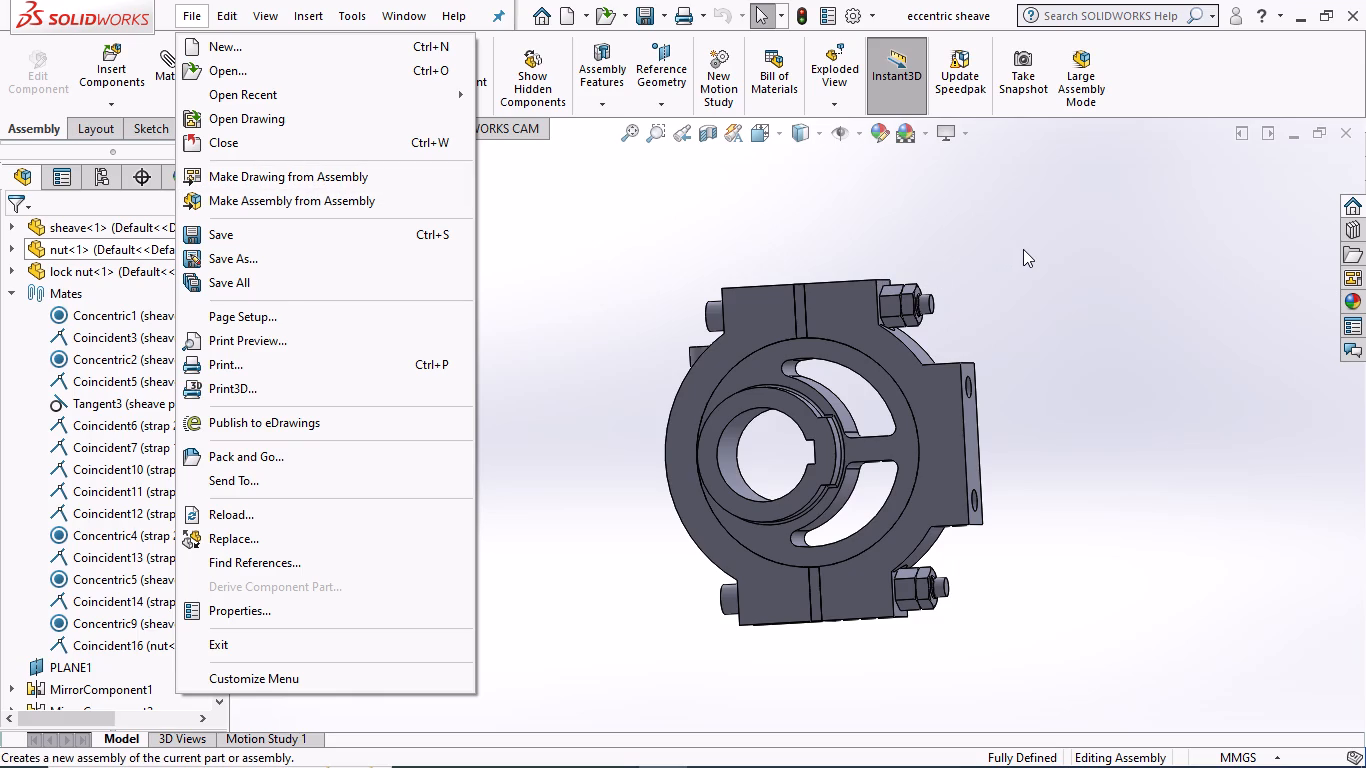
pyautogui.click(790, 250)
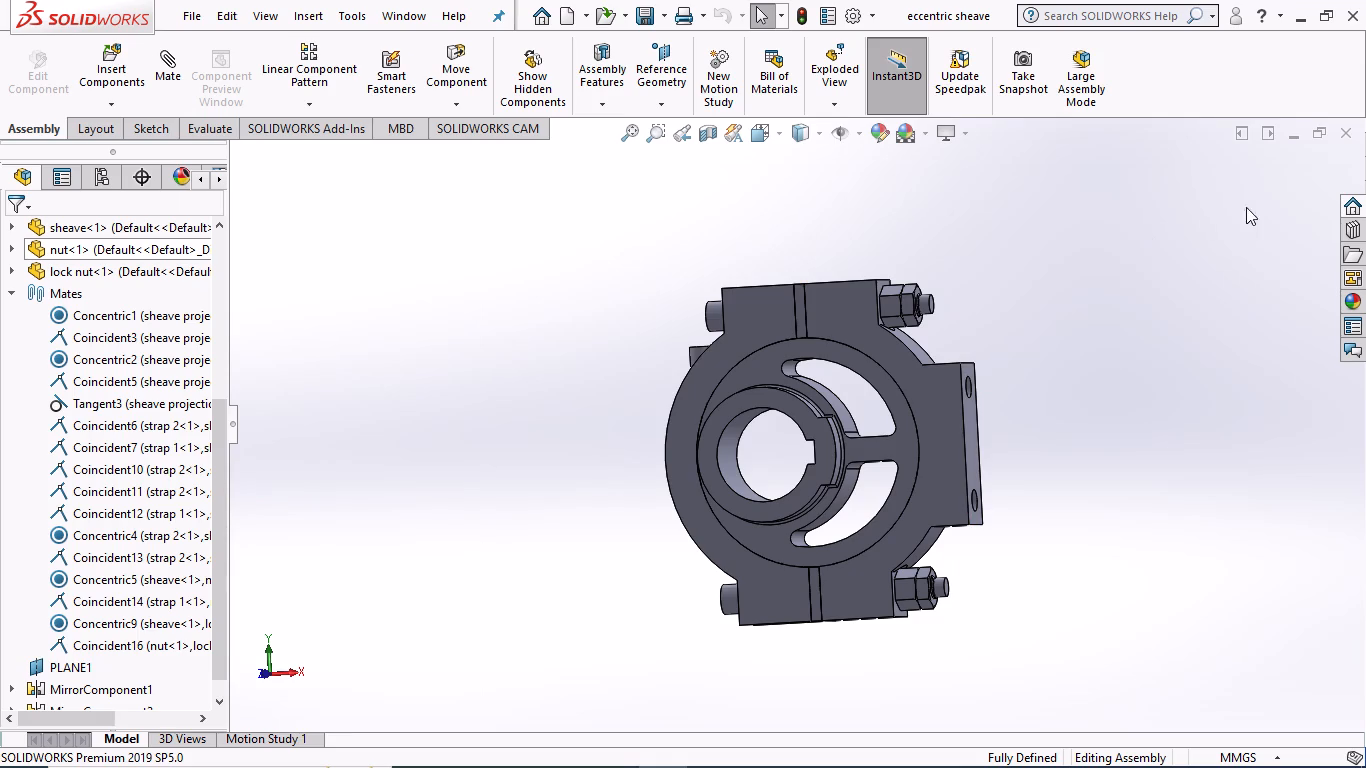
pyautogui.click(1341, 137)
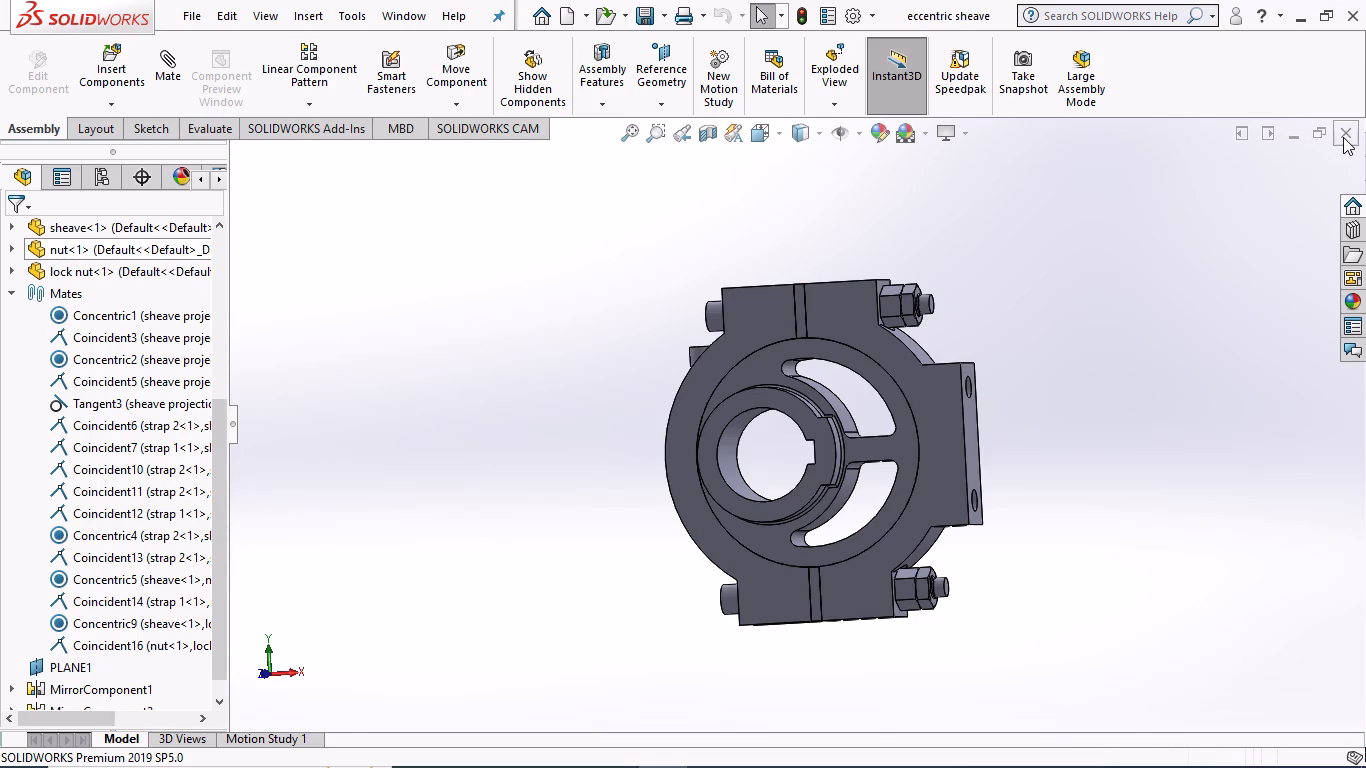
# Create a new drawing on an A0 (ISO) sheet with the standard sheet format displayed.
pyautogui.click(392, 5)
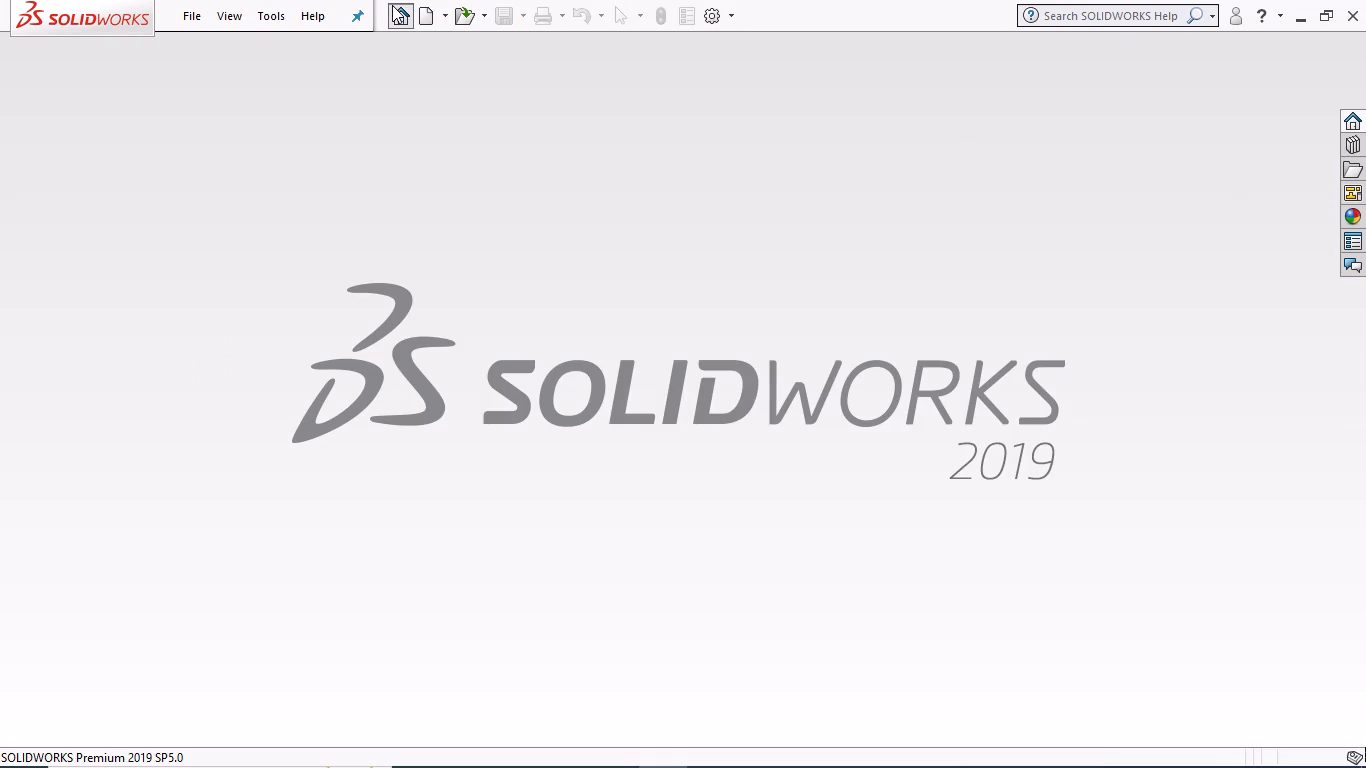
pyautogui.click(571, 206)
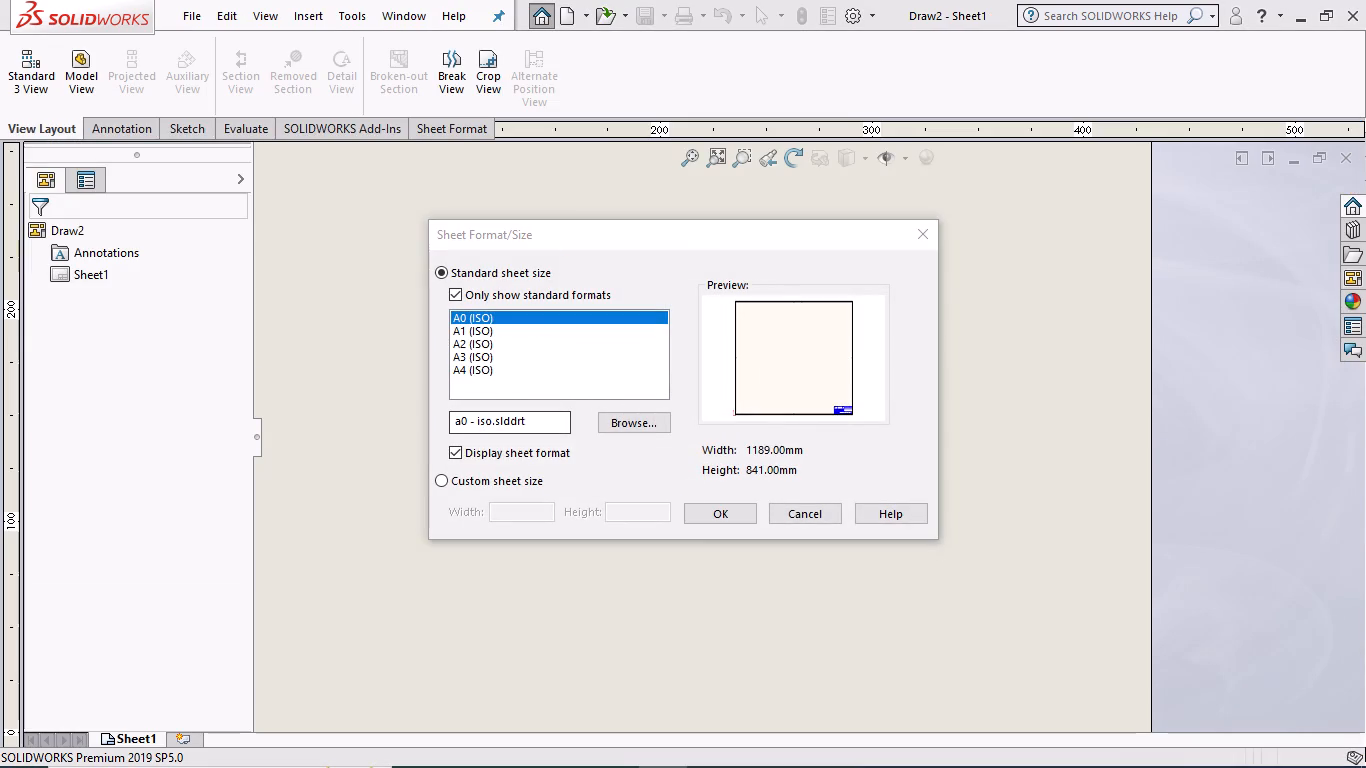
pyautogui.click(713, 511)
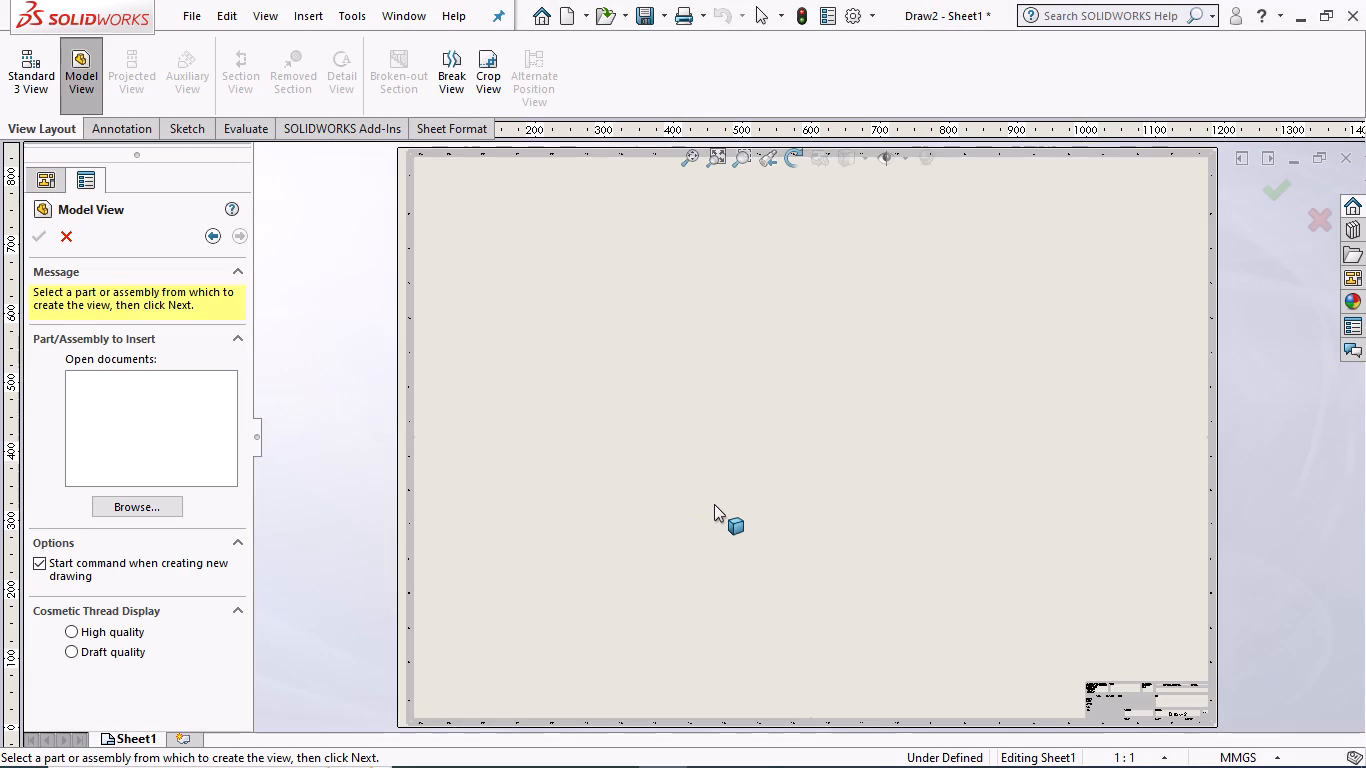
# Insert the lock nut part from the assembly 2 folder and place its front view, showing the hexagon, on the sheet.
pyautogui.click(147, 502)
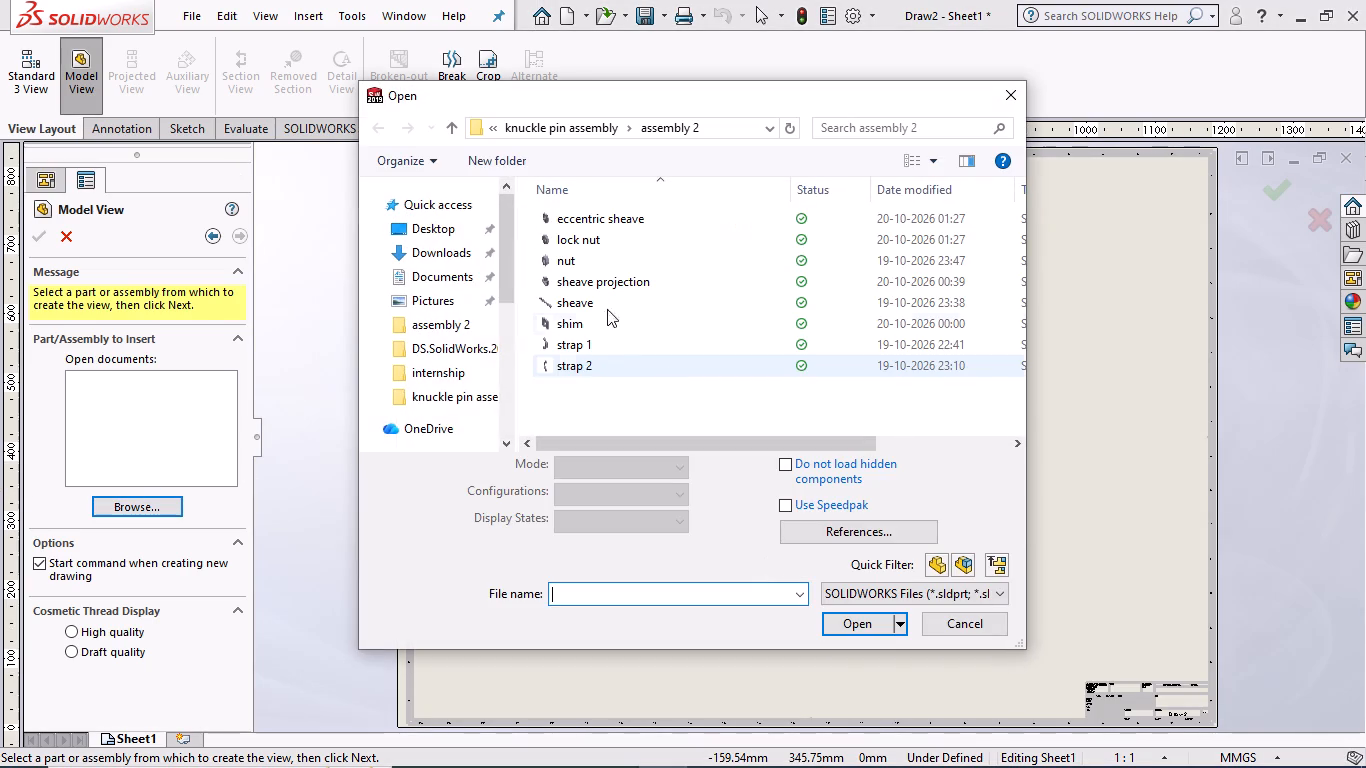
pyautogui.click(580, 238)
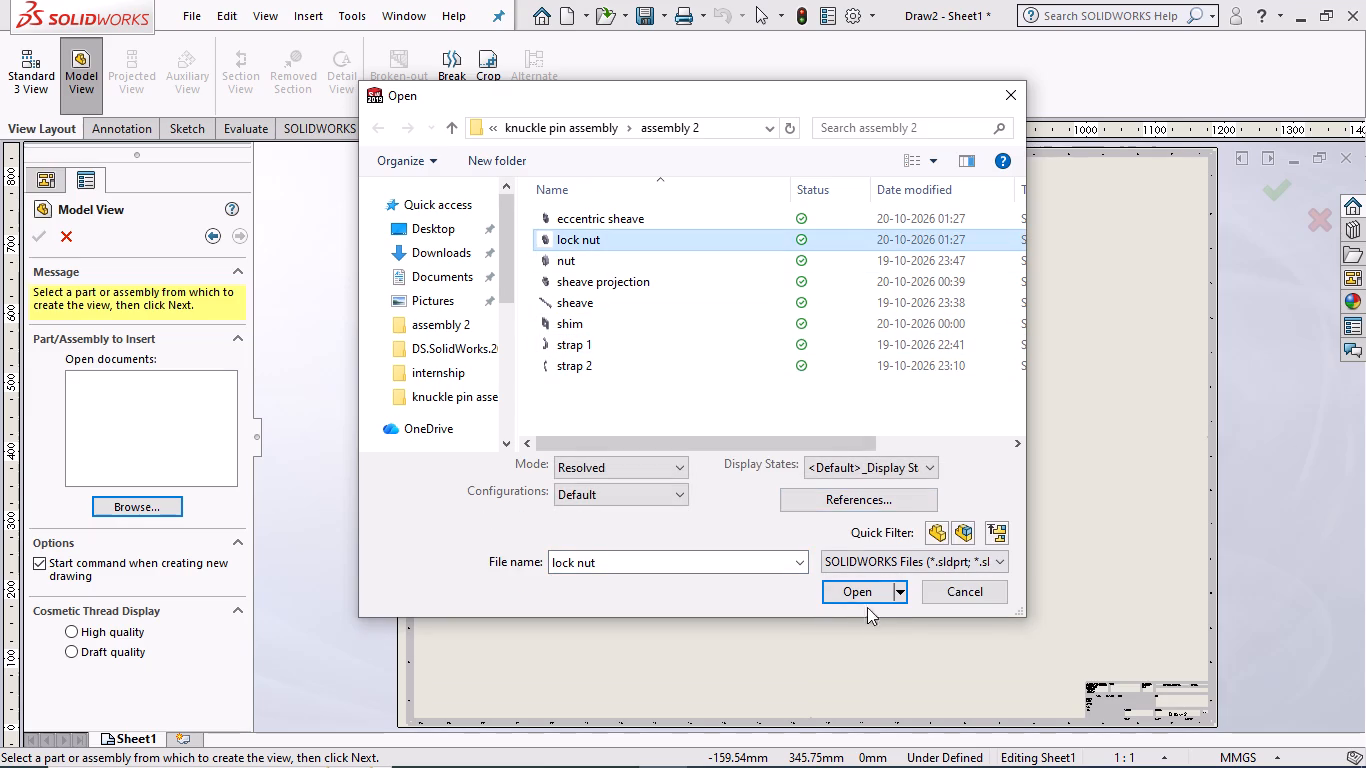
pyautogui.click(854, 594)
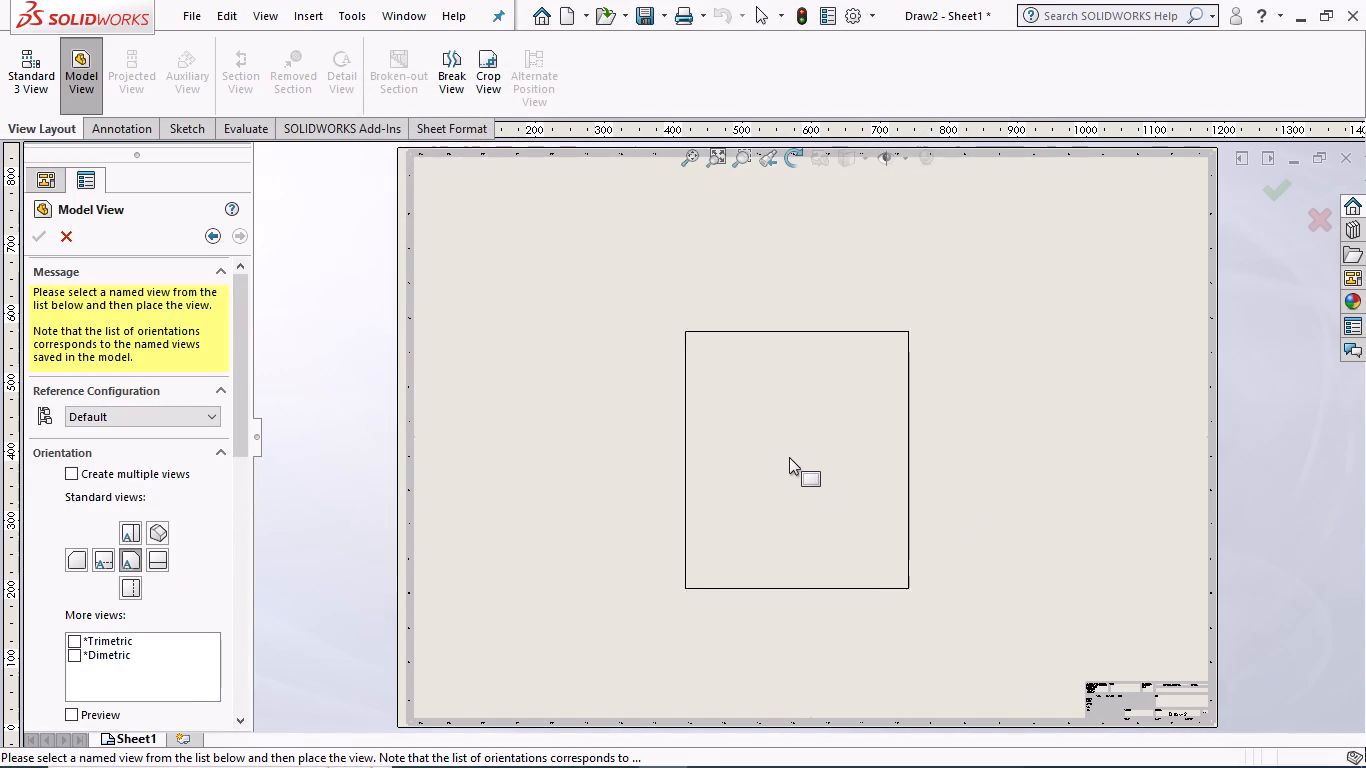
pyautogui.click(689, 433)
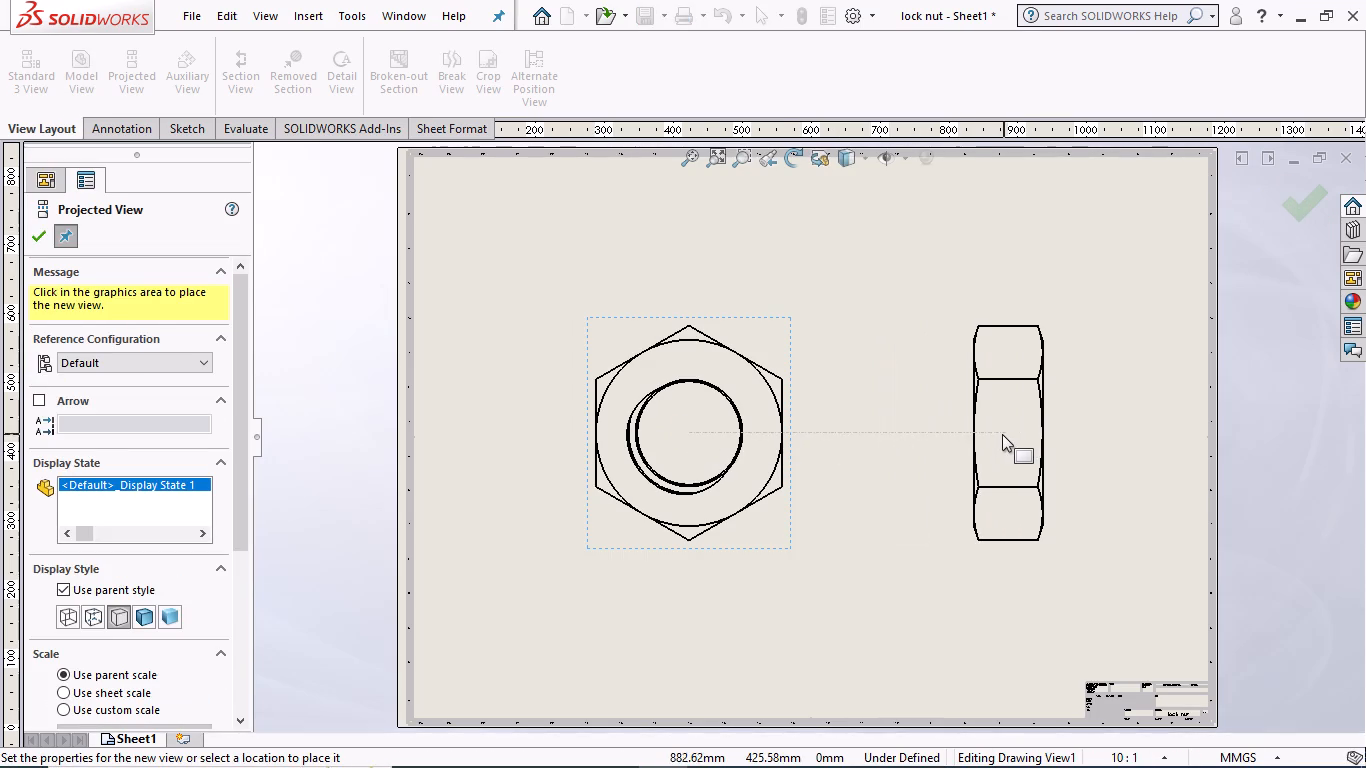
# Project a side view to the right of the lock nut's front view and a top view above it.
pyautogui.click(1001, 434)
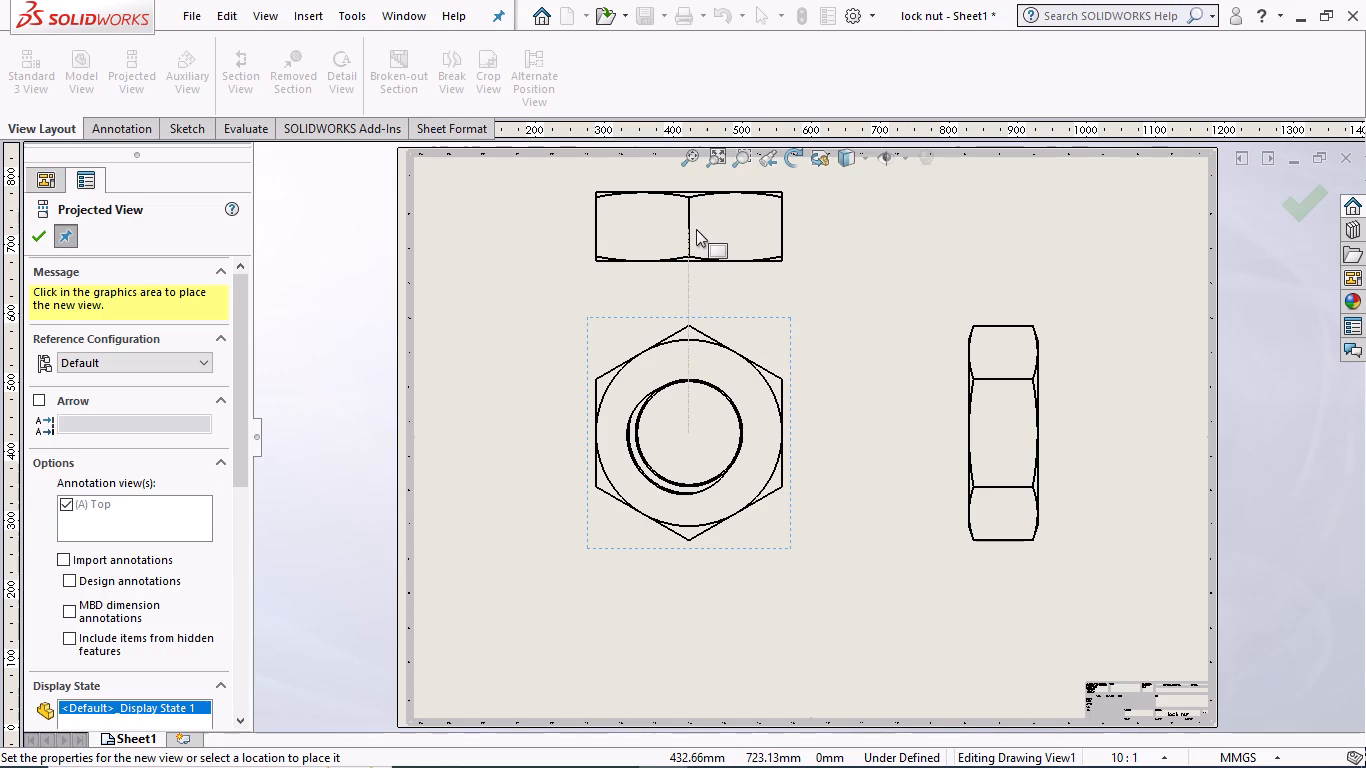
pyautogui.click(696, 229)
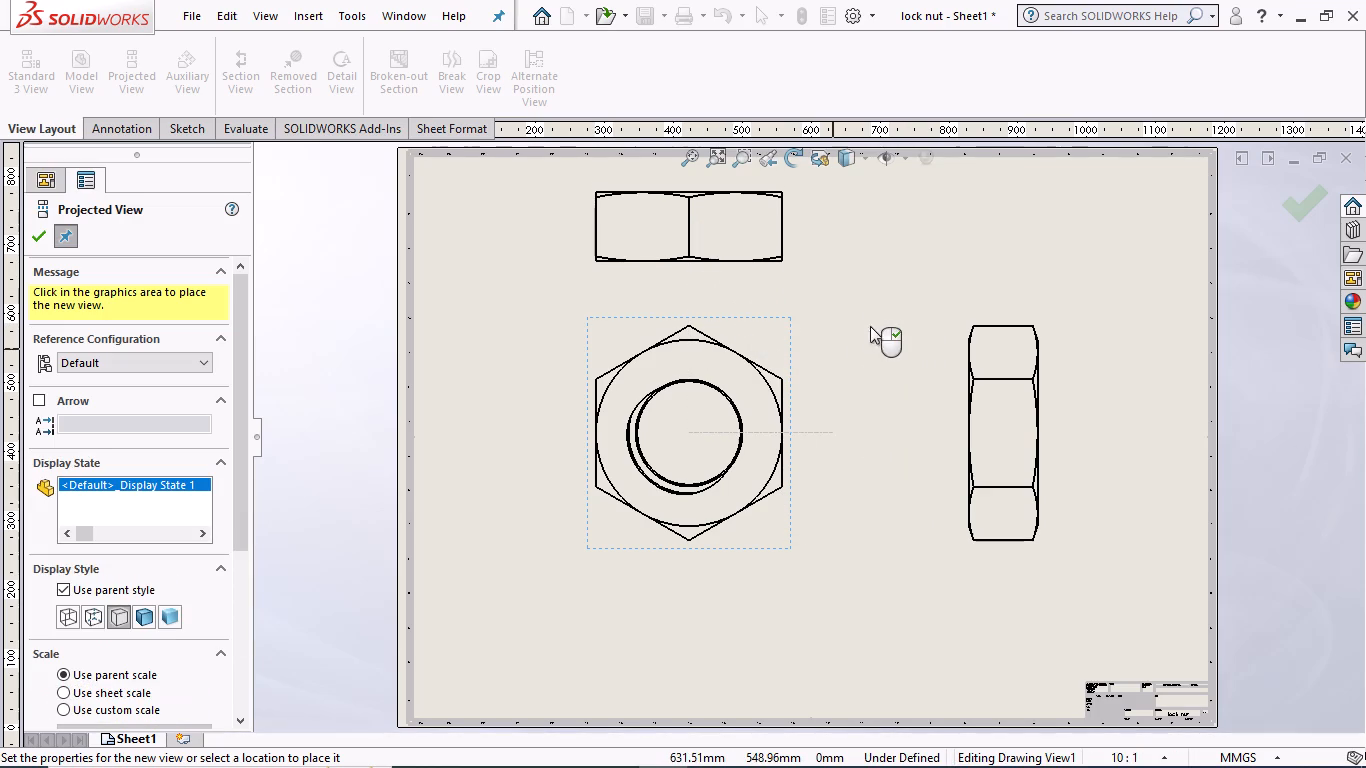
pyautogui.press('Escape')
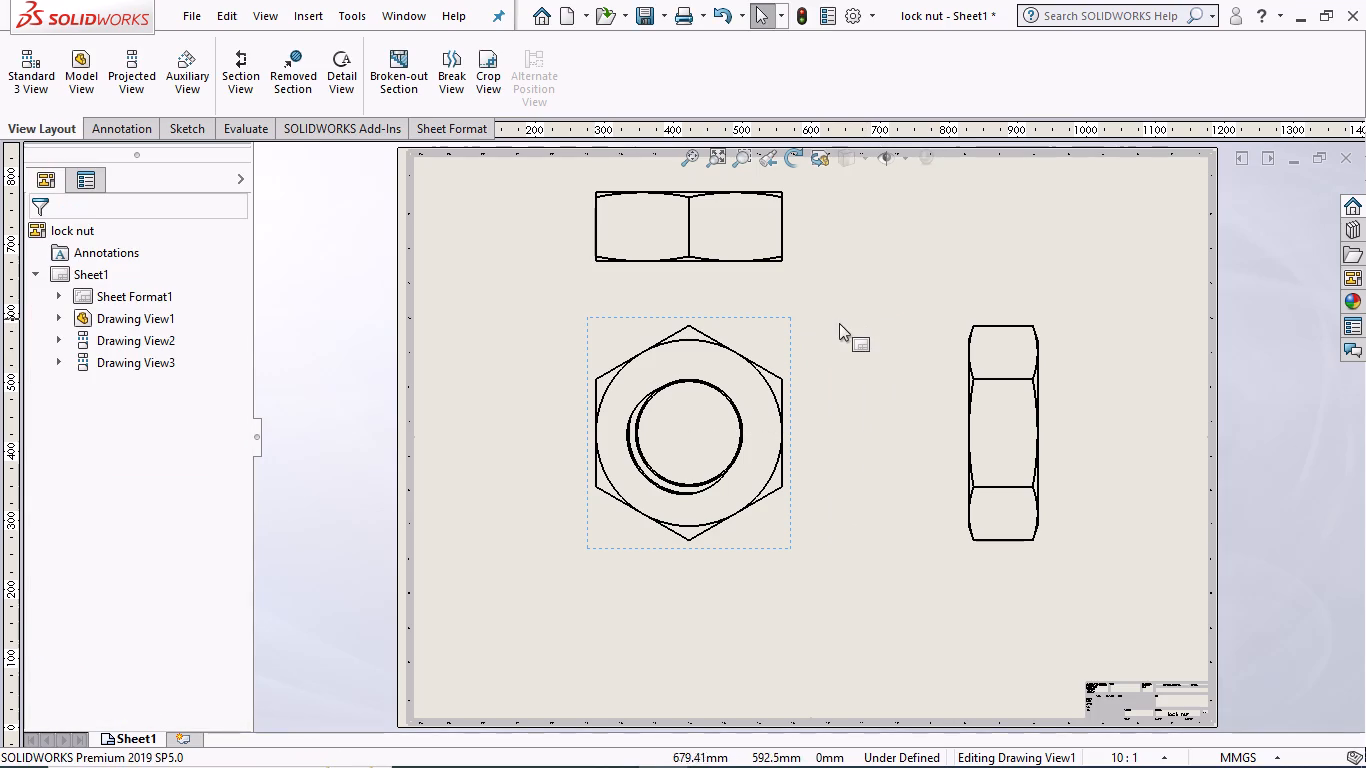
# Add a radius dimension to the outer chamfer arc in the lock nut's front view, placed outside the hexagon's upper right.
pyautogui.rightClick(858, 319)
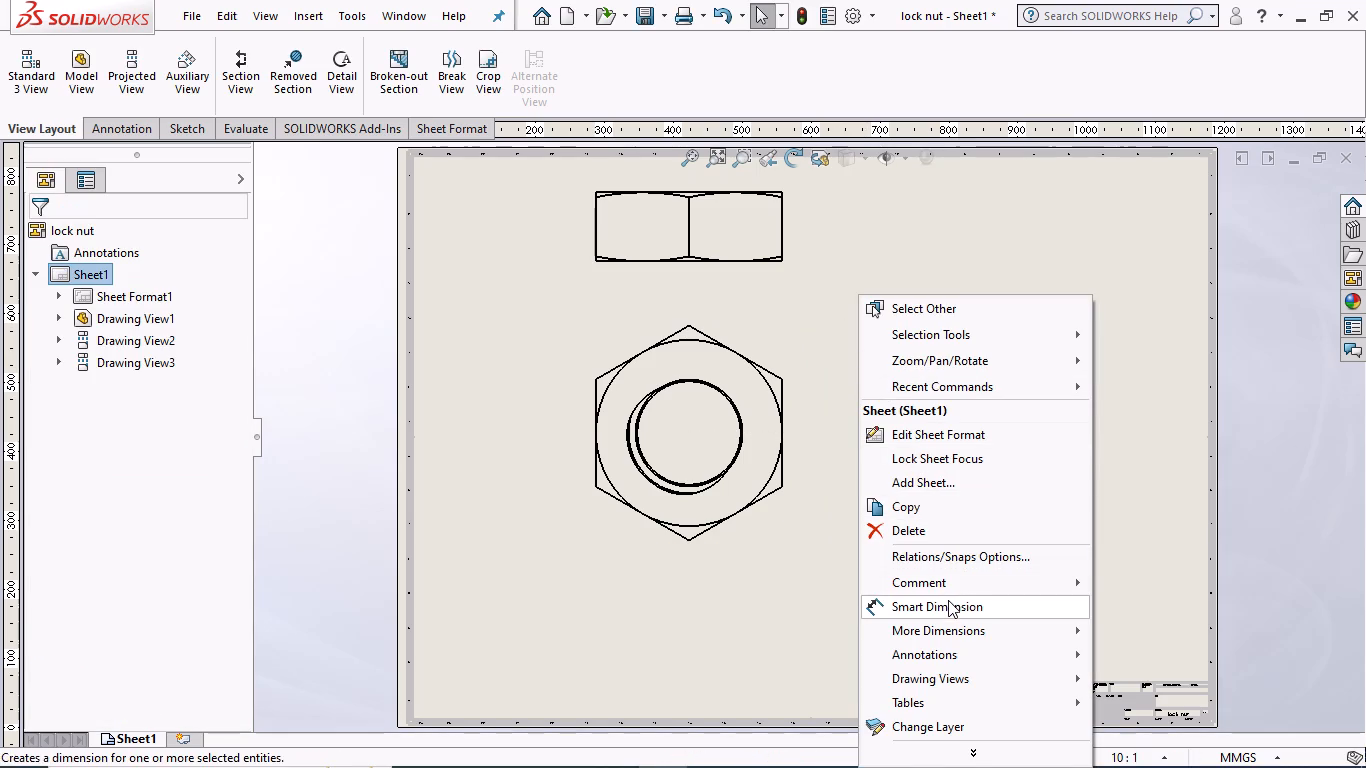
pyautogui.click(949, 601)
pyautogui.click(782, 423)
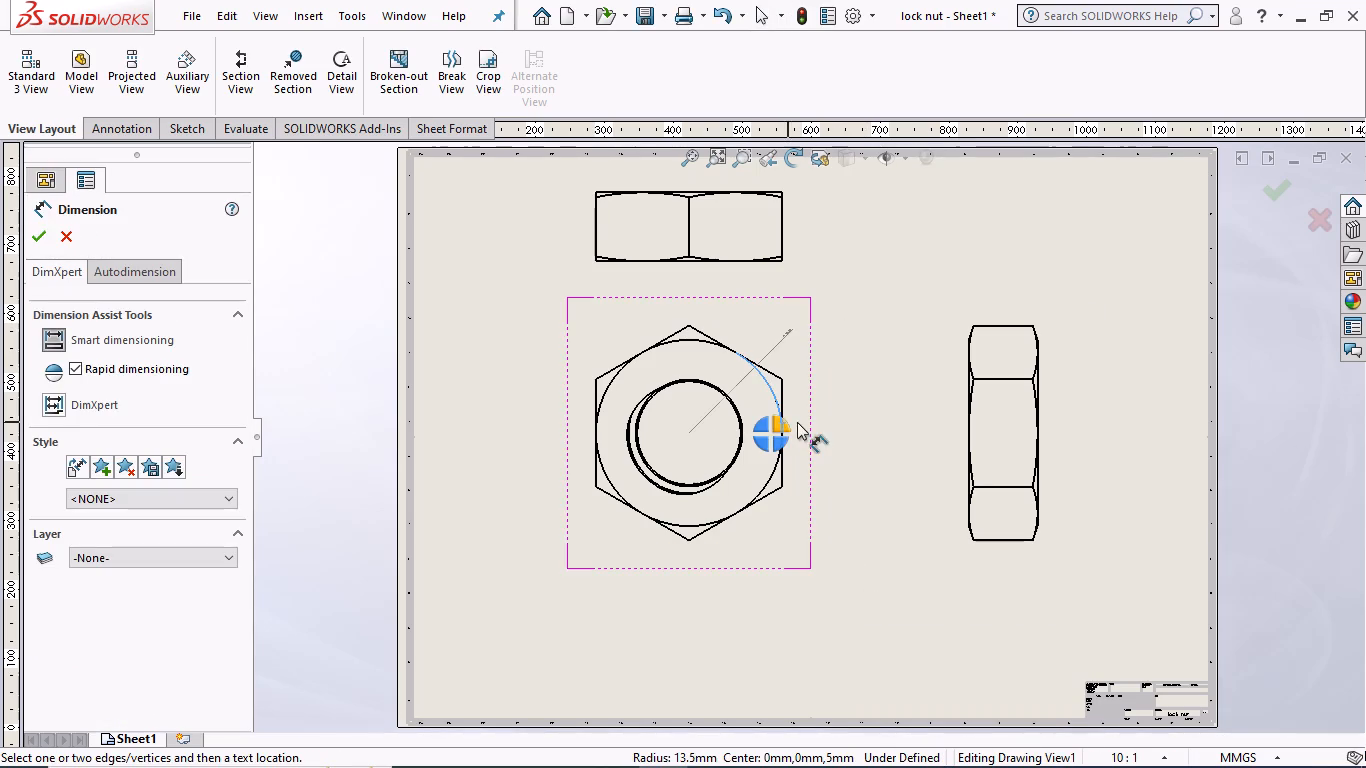
pyautogui.click(803, 345)
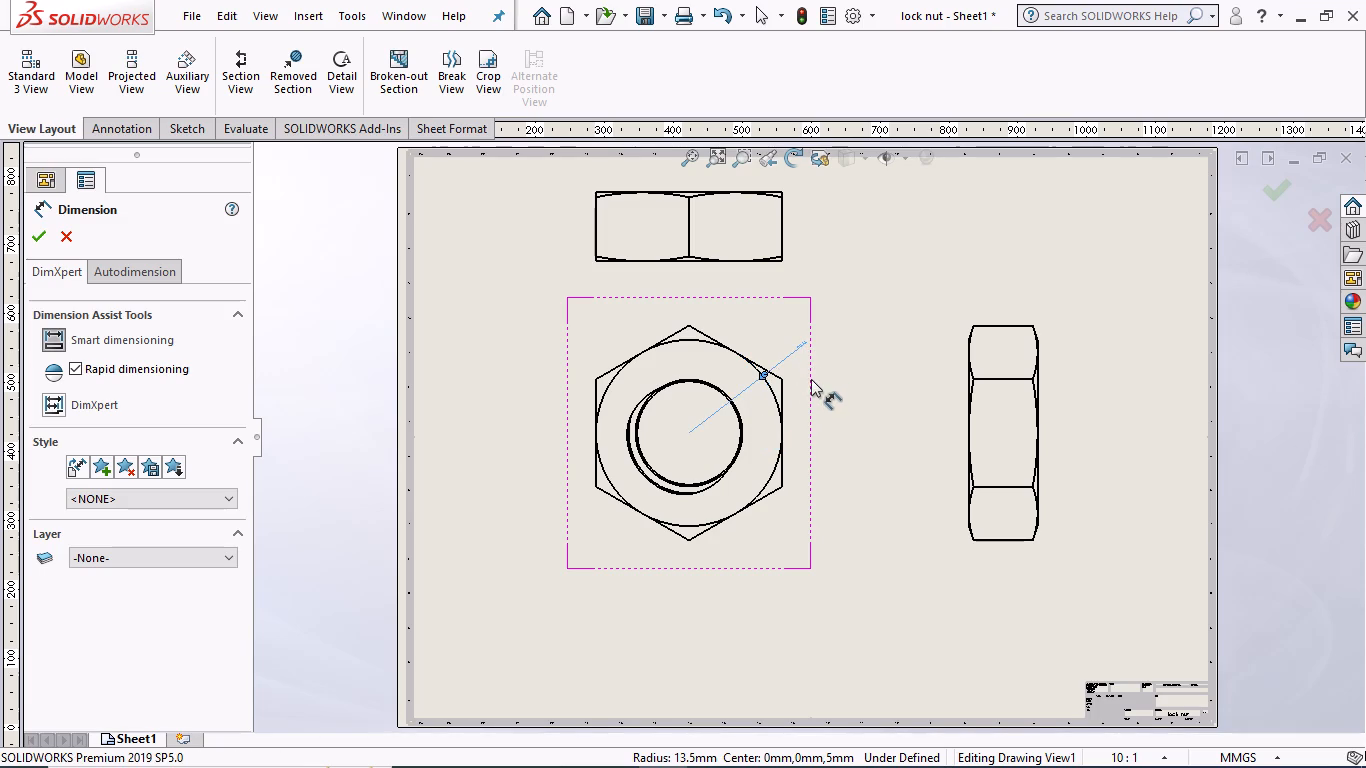
# Dimension the length of the hexagon's right vertical edge in the front view, placing it just outside the edge.
pyautogui.scroll(-12, 785, 392)
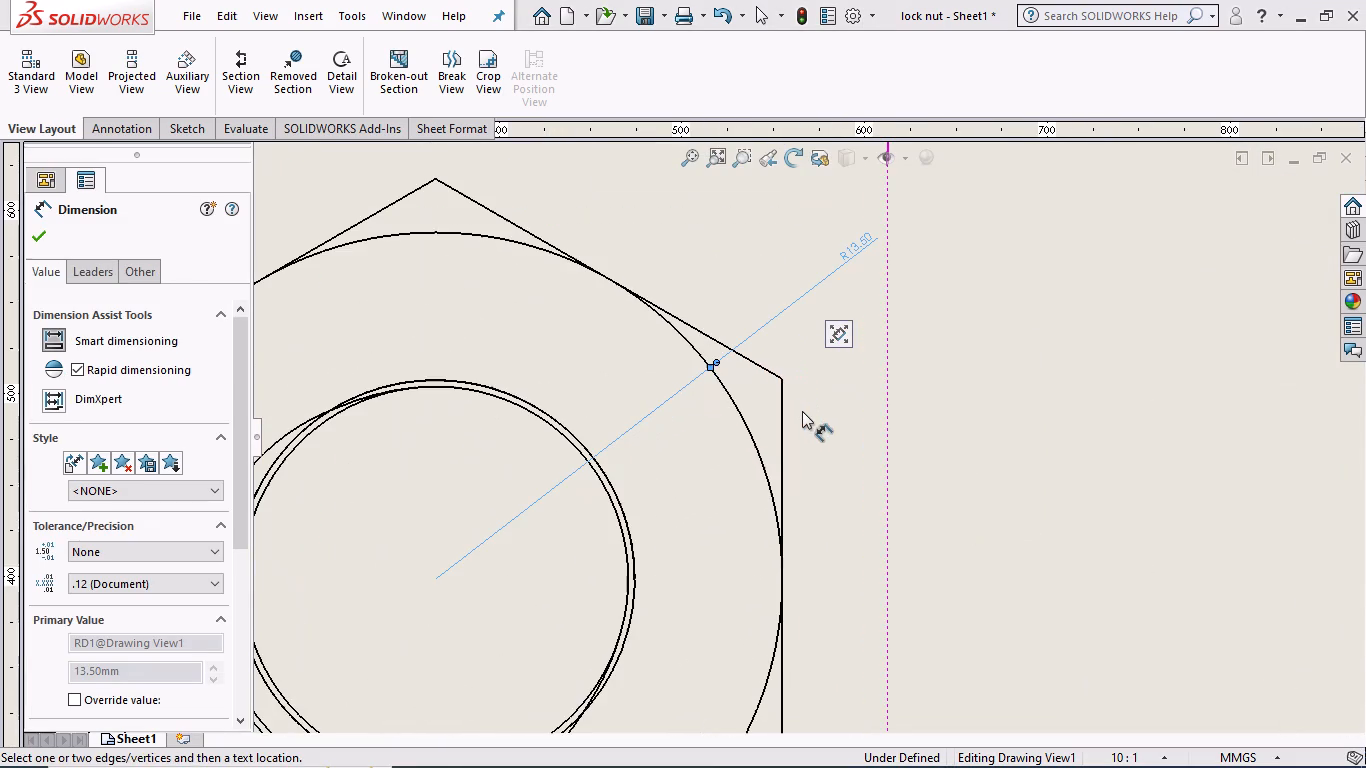
pyautogui.click(782, 443)
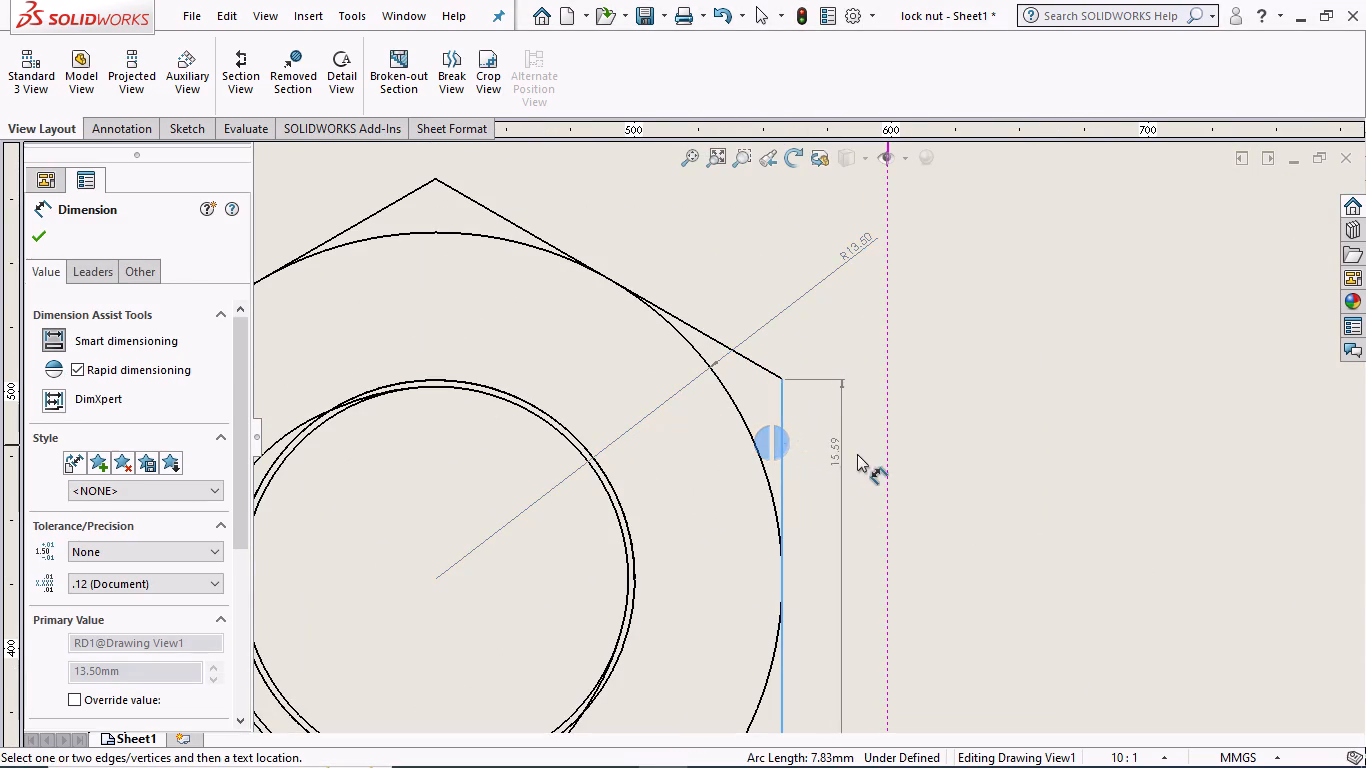
pyautogui.click(855, 514)
# Dimension the hexagon's width between its upper-left and upper-right vertices in the front view, placing the dimension above the hexagon.
pyautogui.scroll(4, 885, 495)
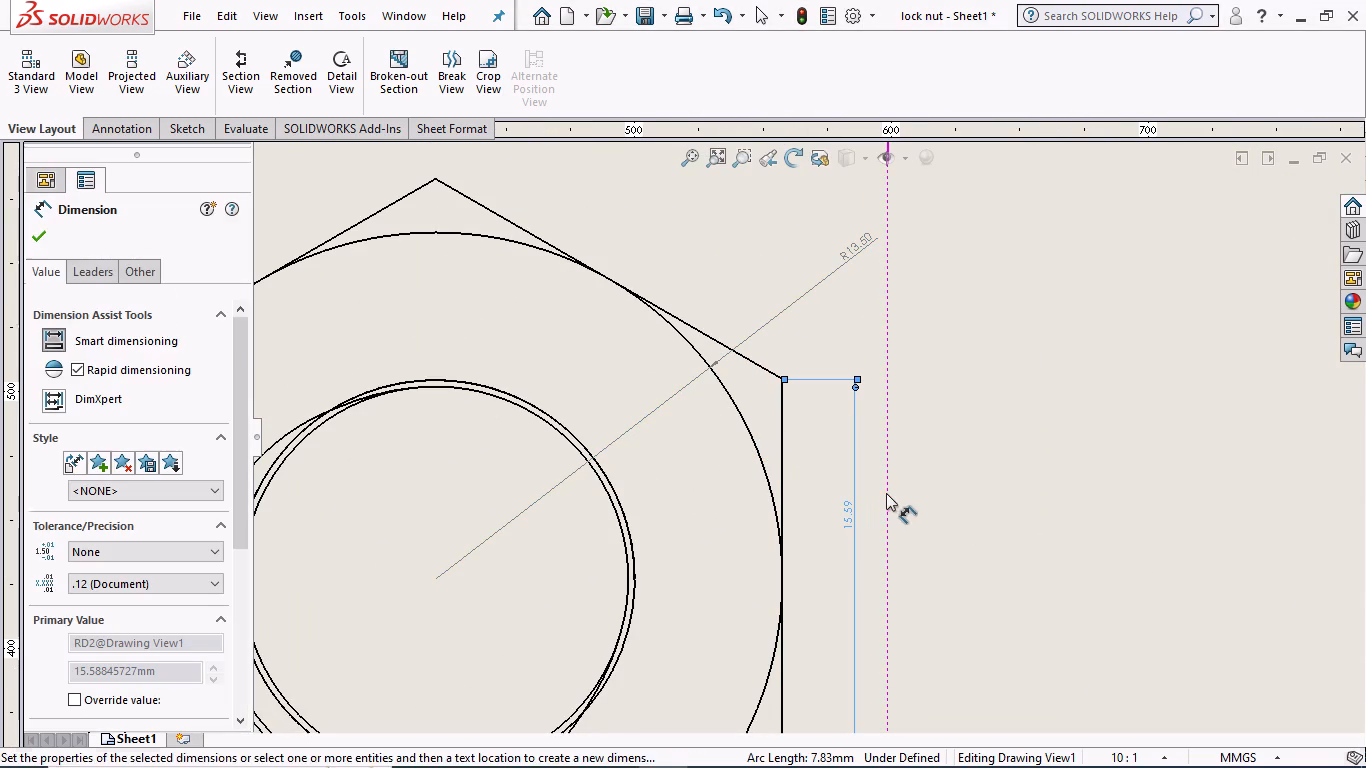
pyautogui.scroll(3, 870, 490)
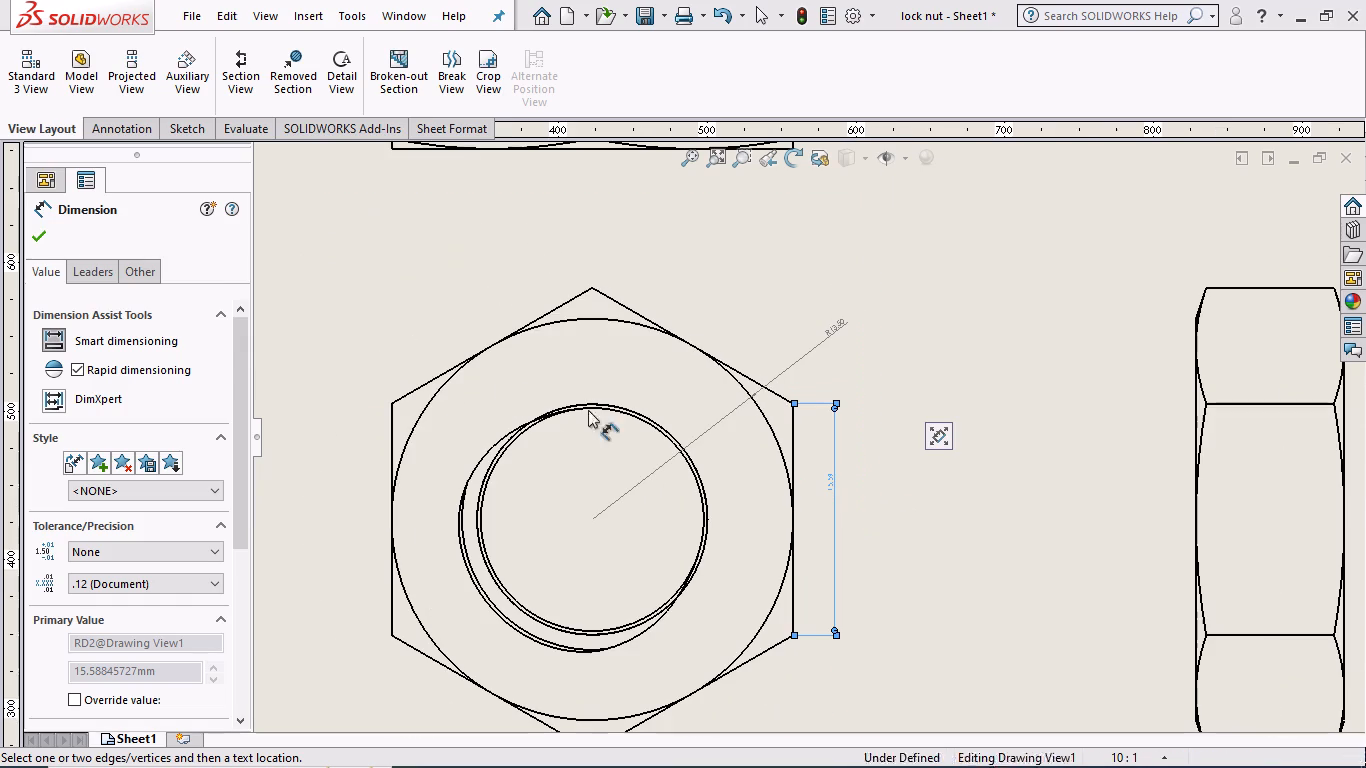
pyautogui.click(391, 403)
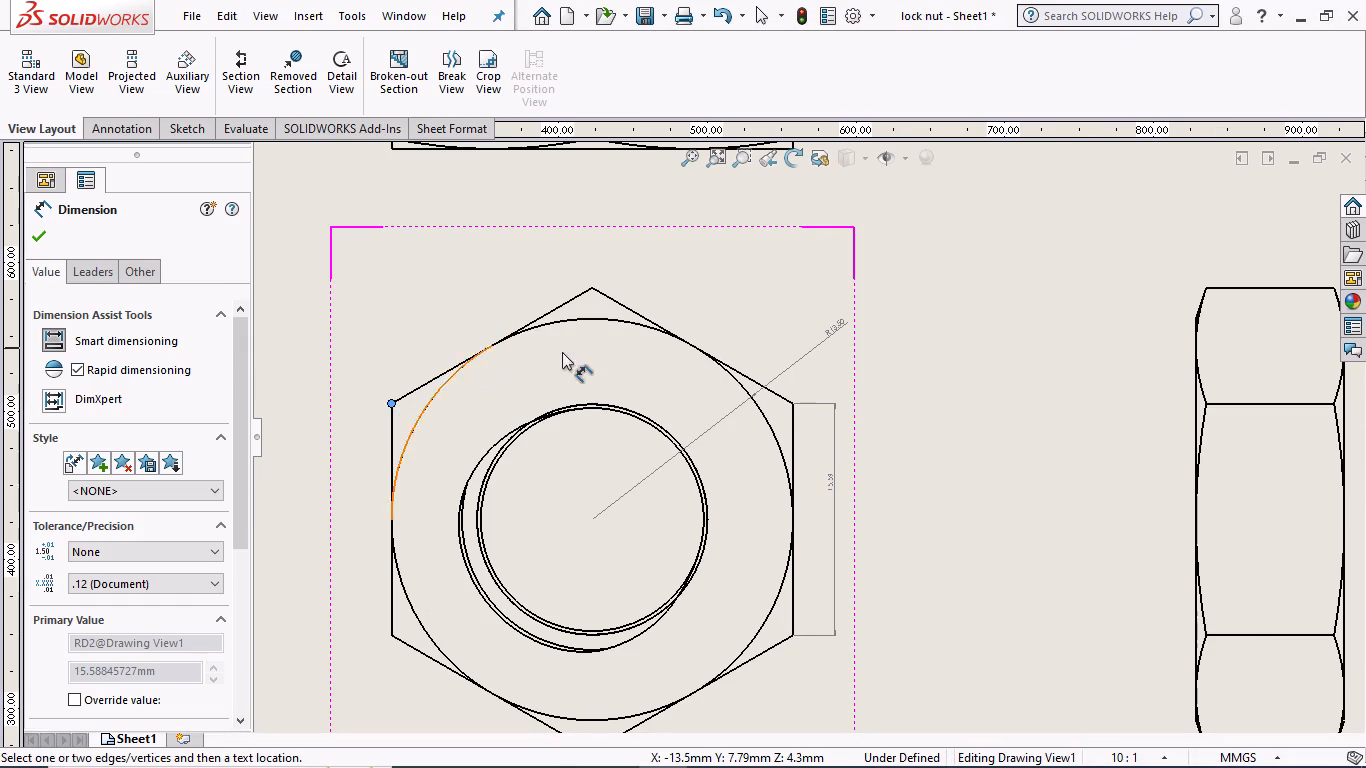
pyautogui.click(796, 403)
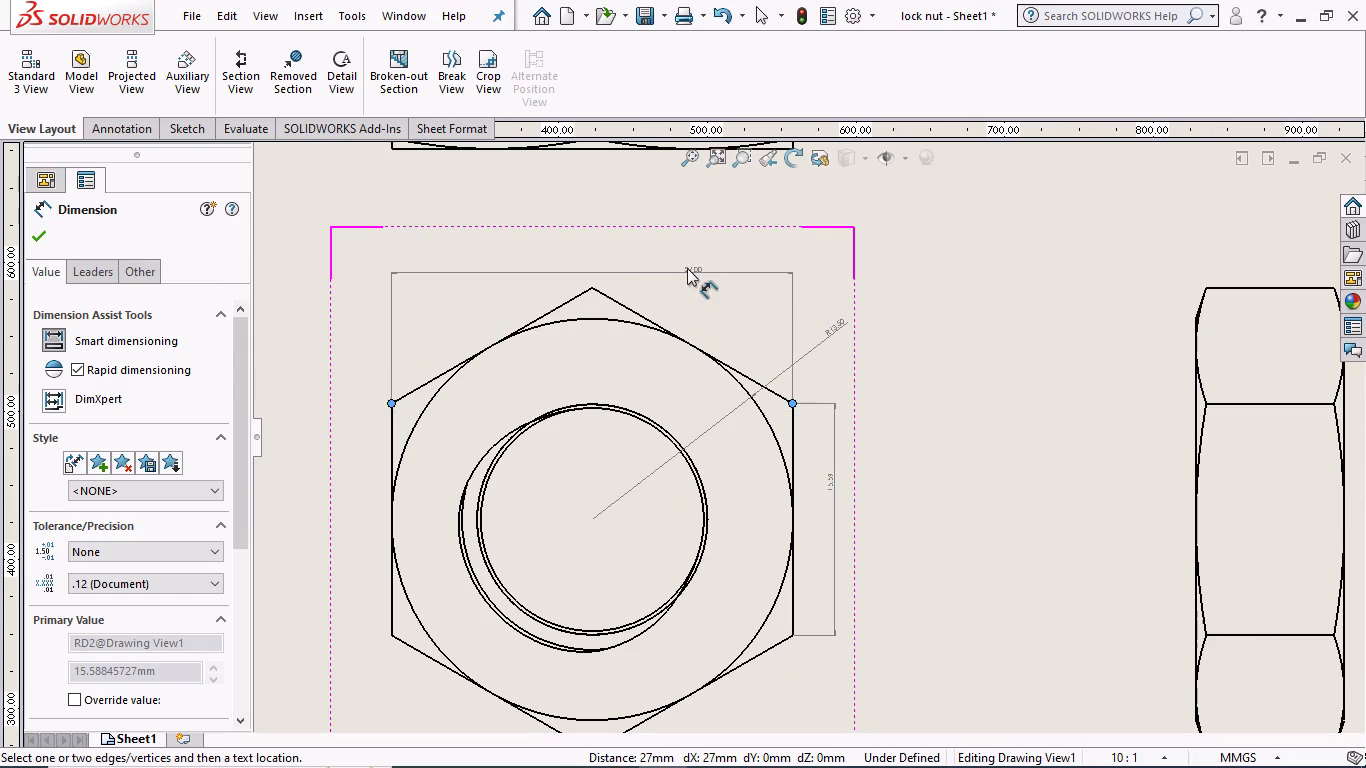
pyautogui.click(586, 256)
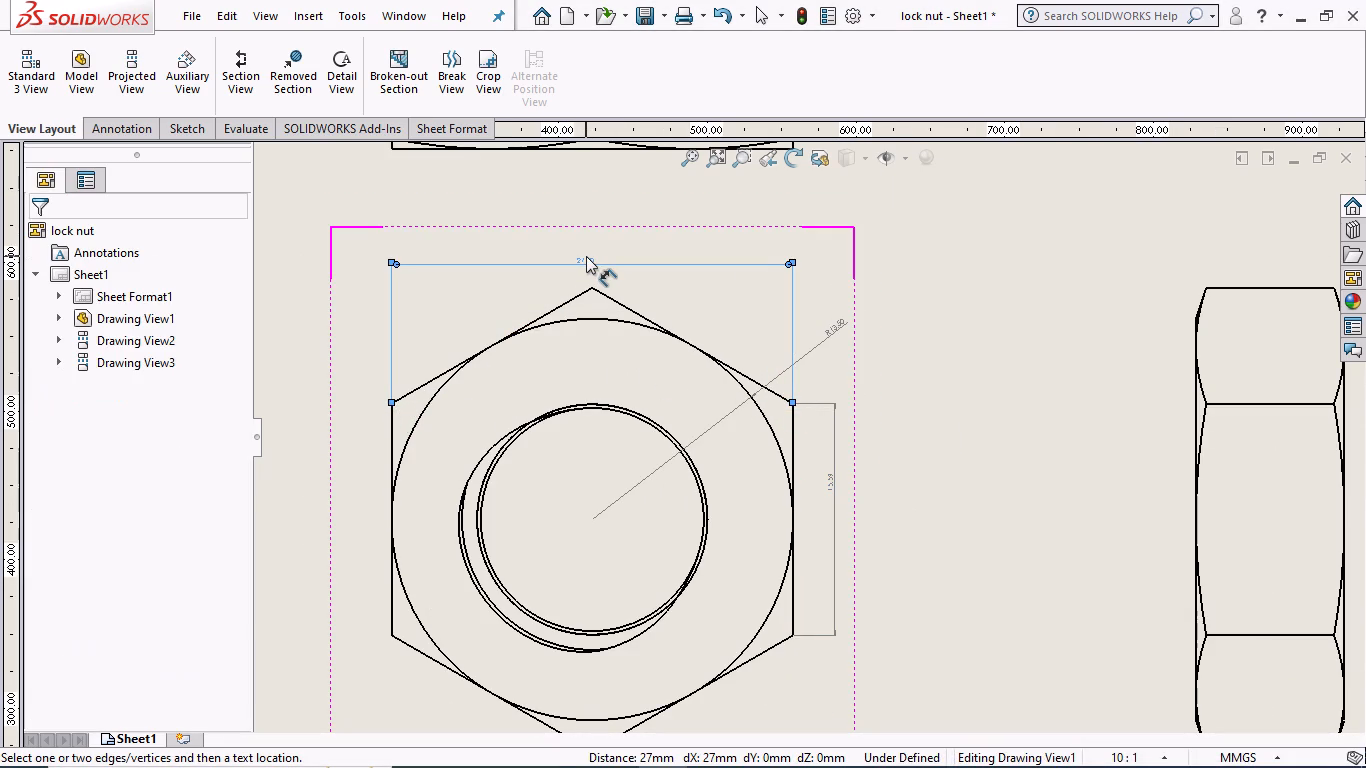
pyautogui.press('Escape')
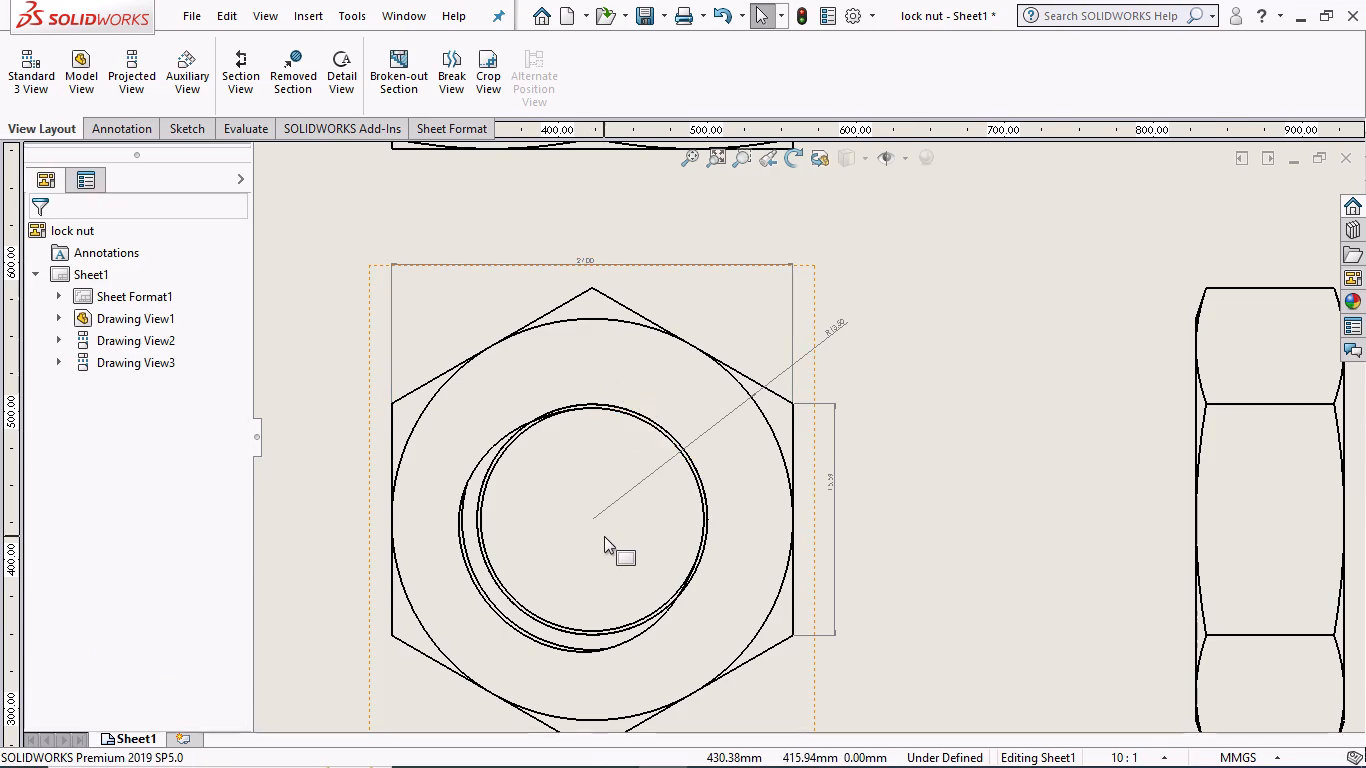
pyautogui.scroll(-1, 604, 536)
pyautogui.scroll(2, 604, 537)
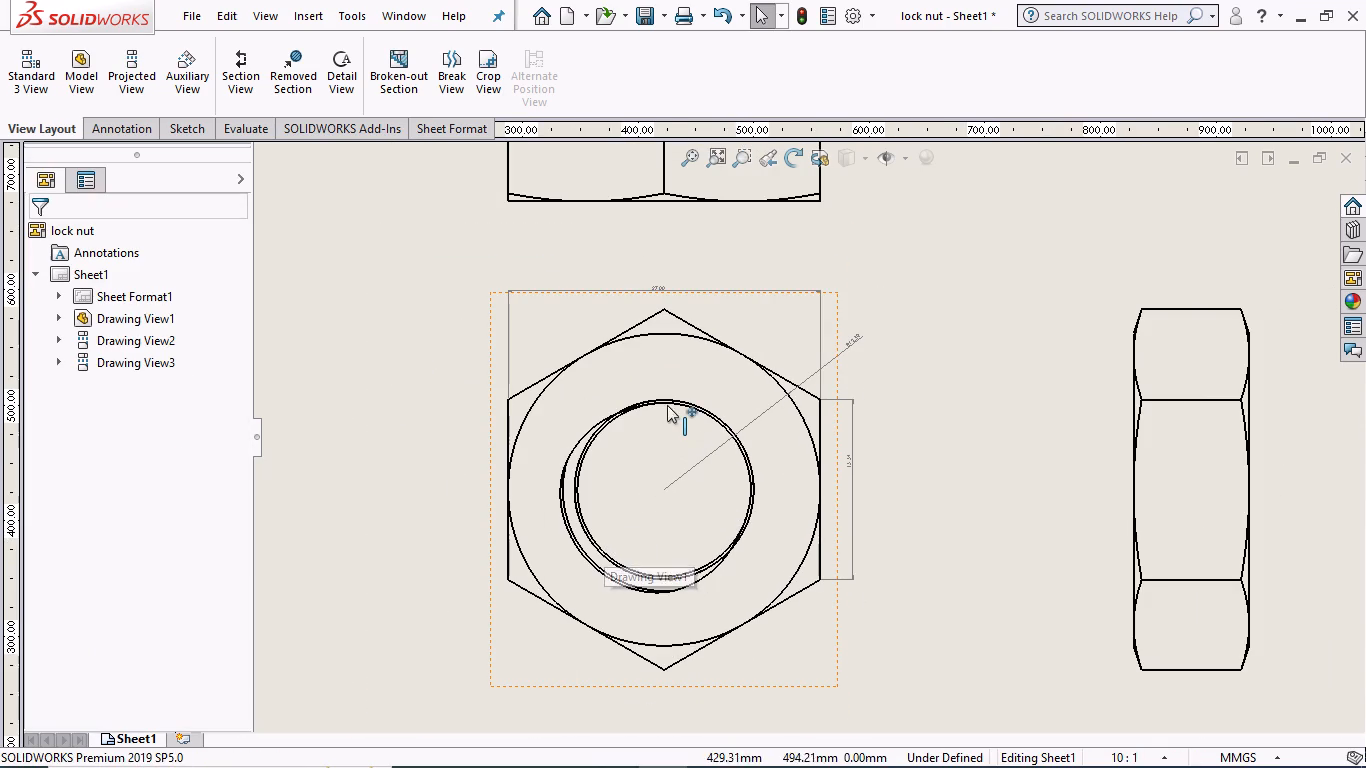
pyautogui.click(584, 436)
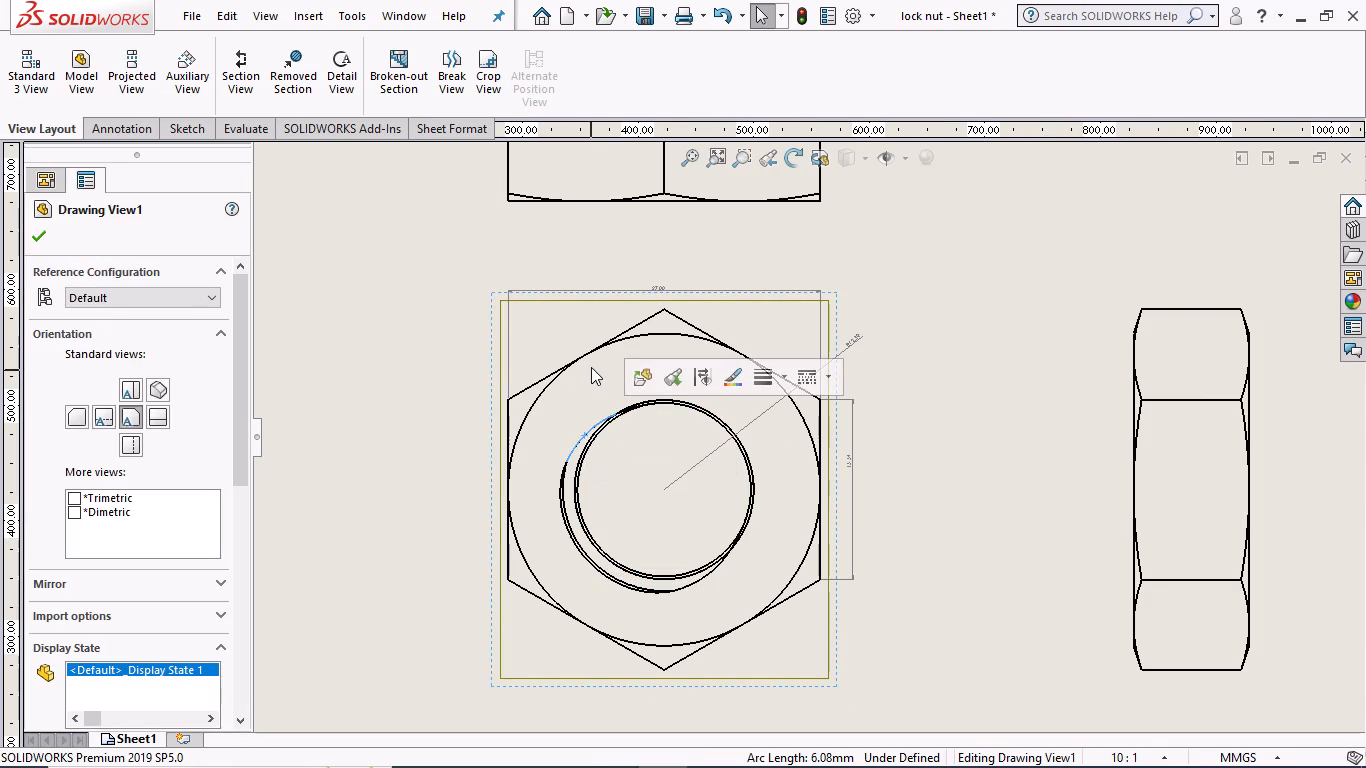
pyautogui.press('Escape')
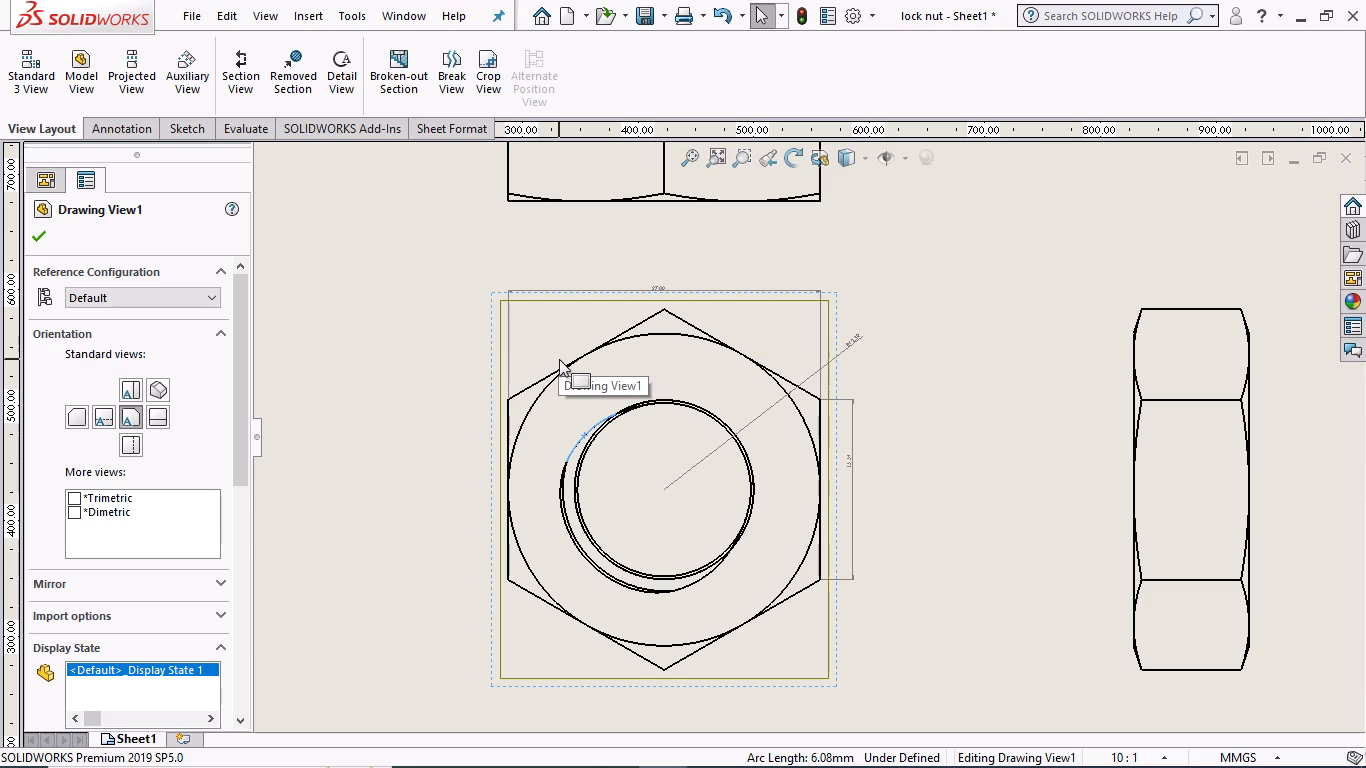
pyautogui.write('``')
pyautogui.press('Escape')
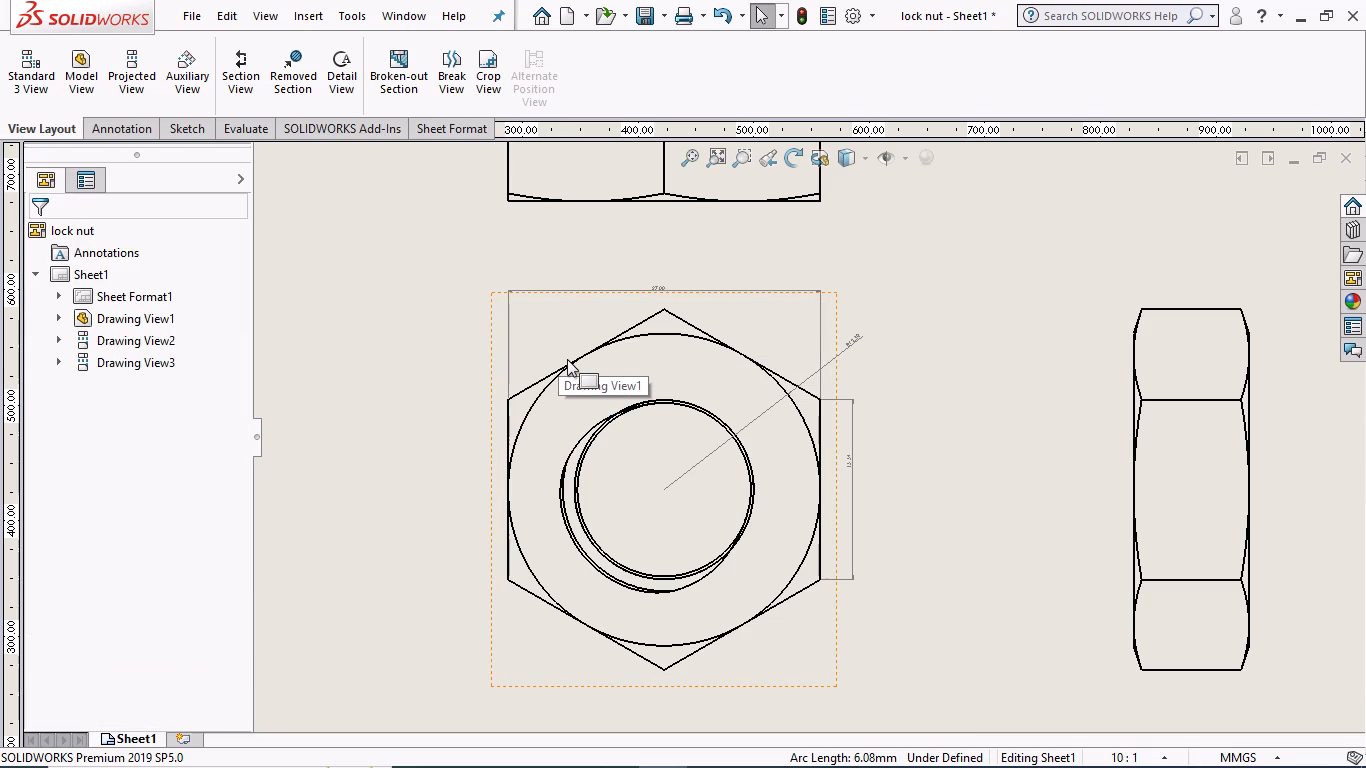
# Add a radius dimension to the outer thread arc at the bore's lower left in the front view, placed outside the hexagon.
pyautogui.rightClick(1012, 338)
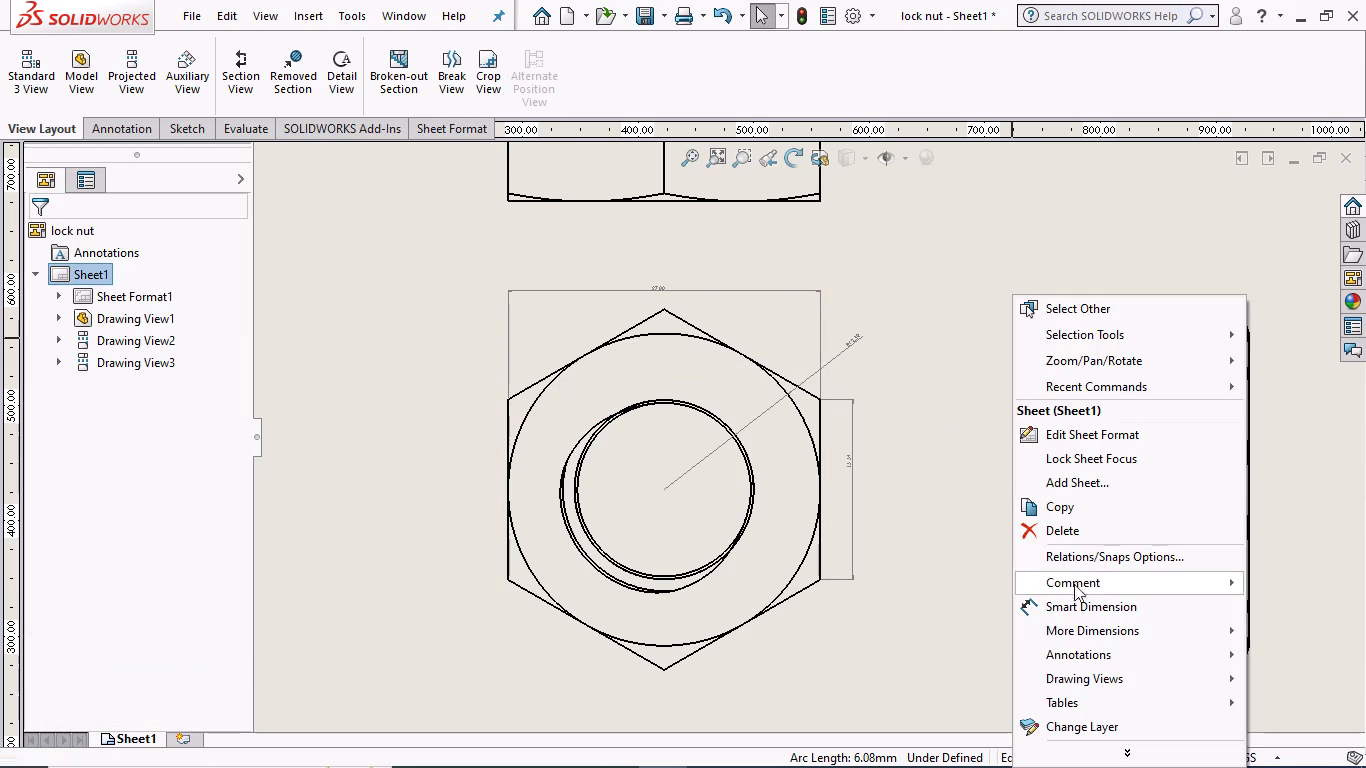
pyautogui.click(1099, 611)
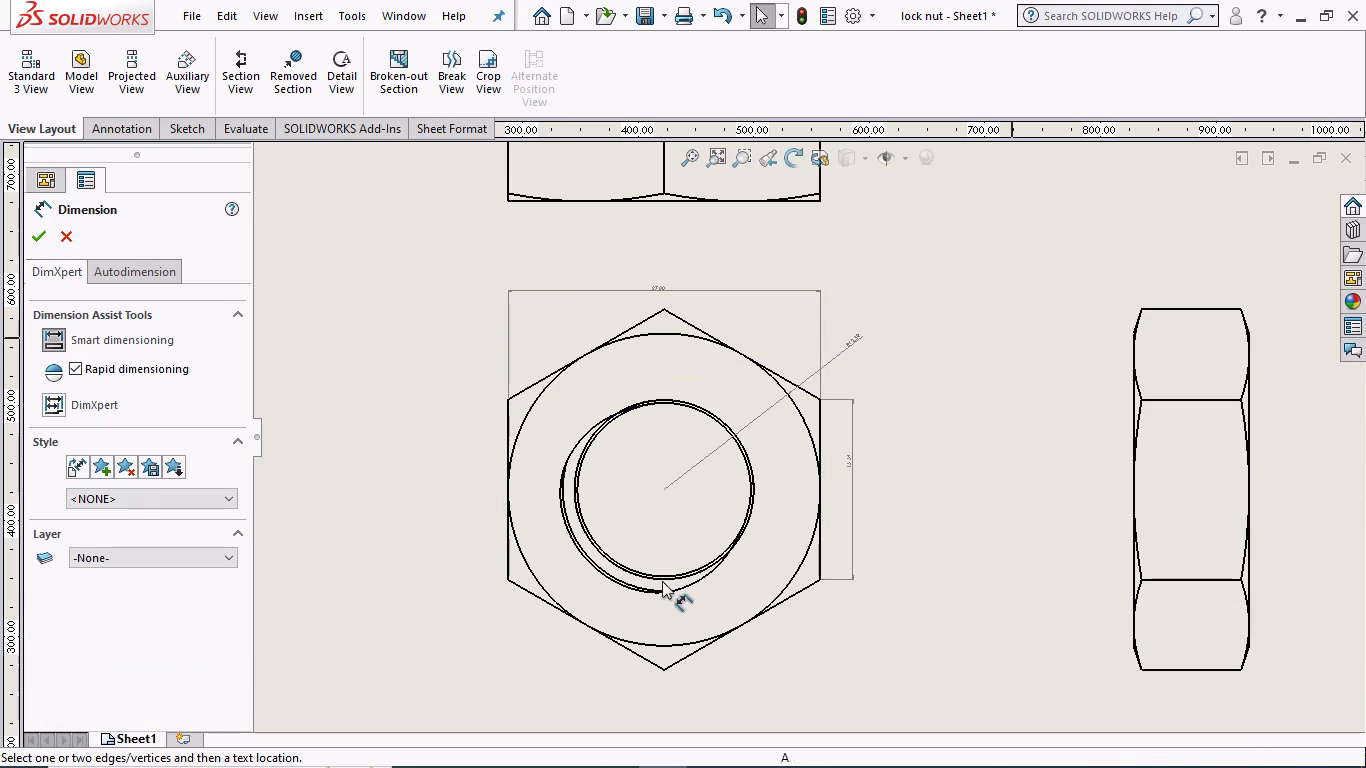
pyautogui.click(697, 582)
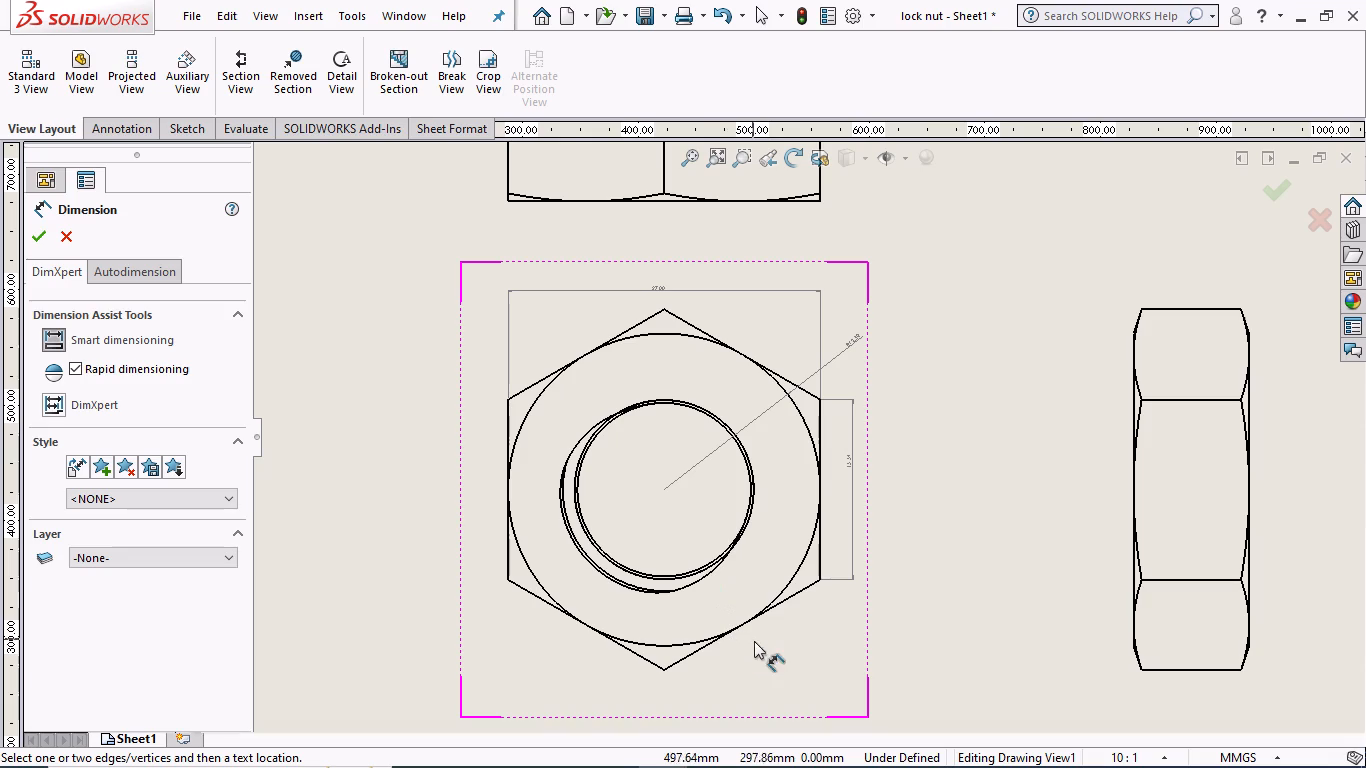
pyautogui.click(693, 582)
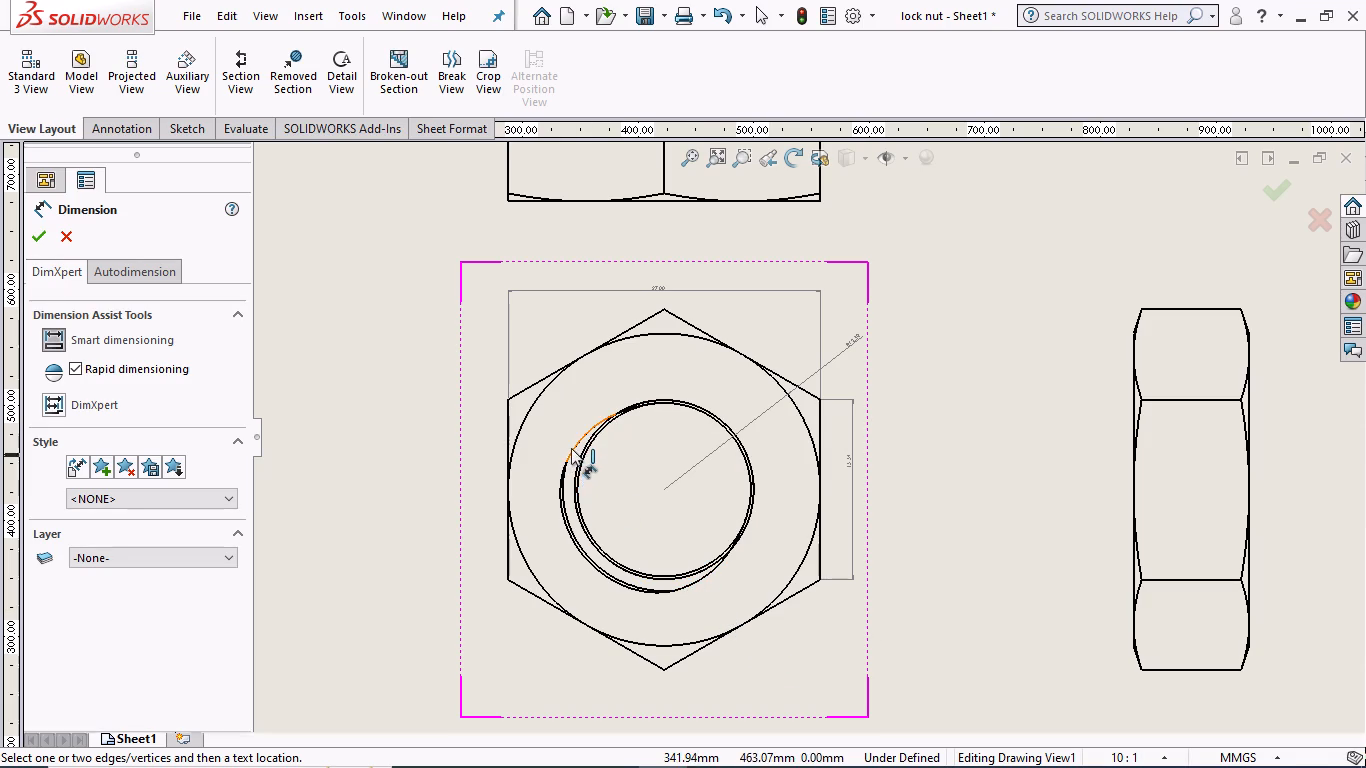
pyautogui.click(571, 447)
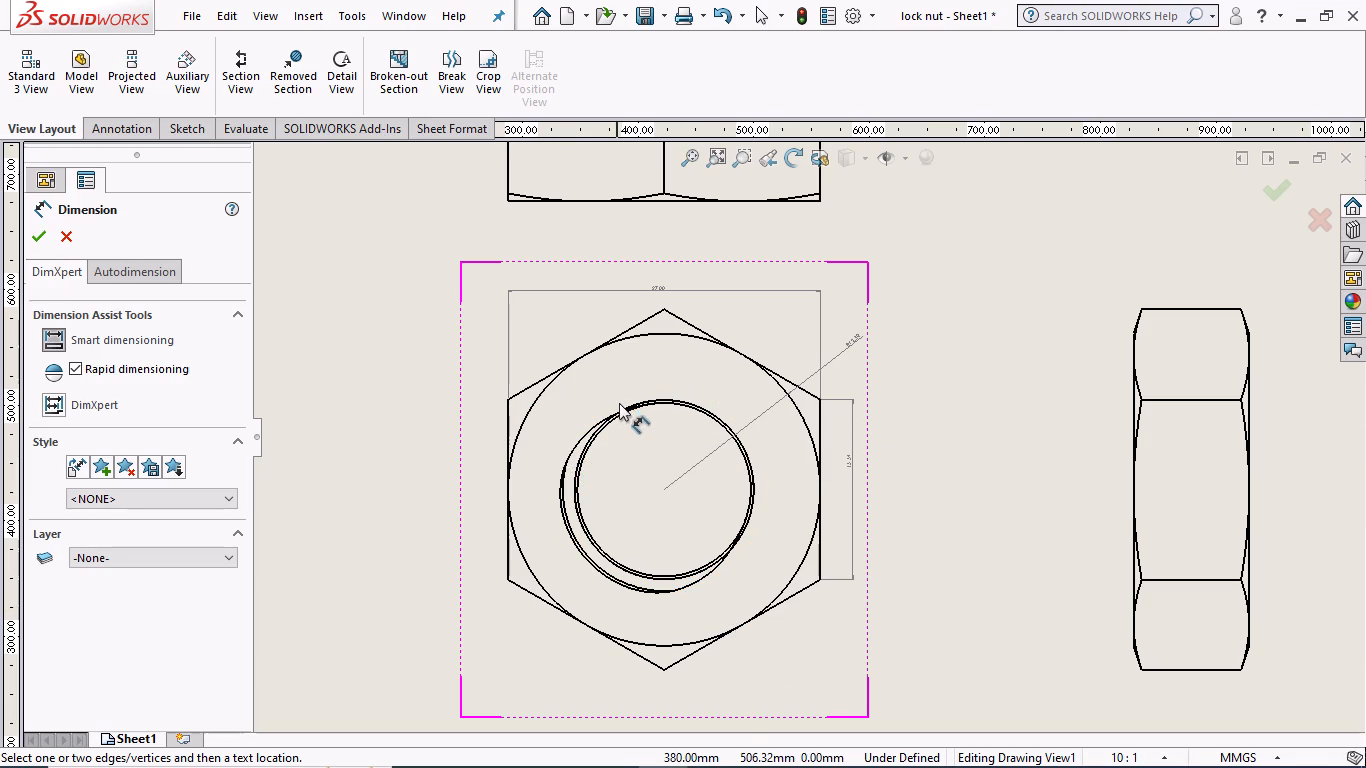
pyautogui.scroll(-3, 671, 509)
pyautogui.scroll(3, 672, 509)
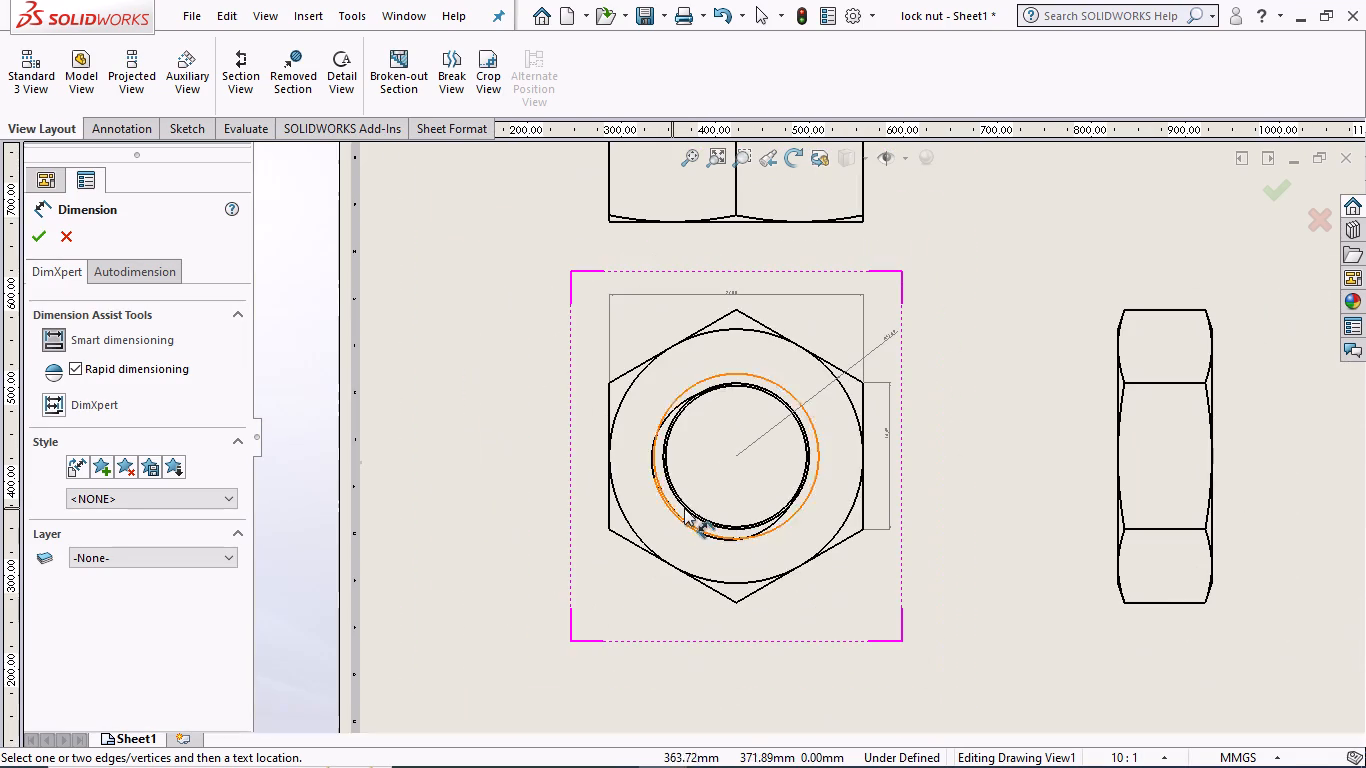
pyautogui.scroll(-8, 672, 523)
pyautogui.scroll(-5, 764, 476)
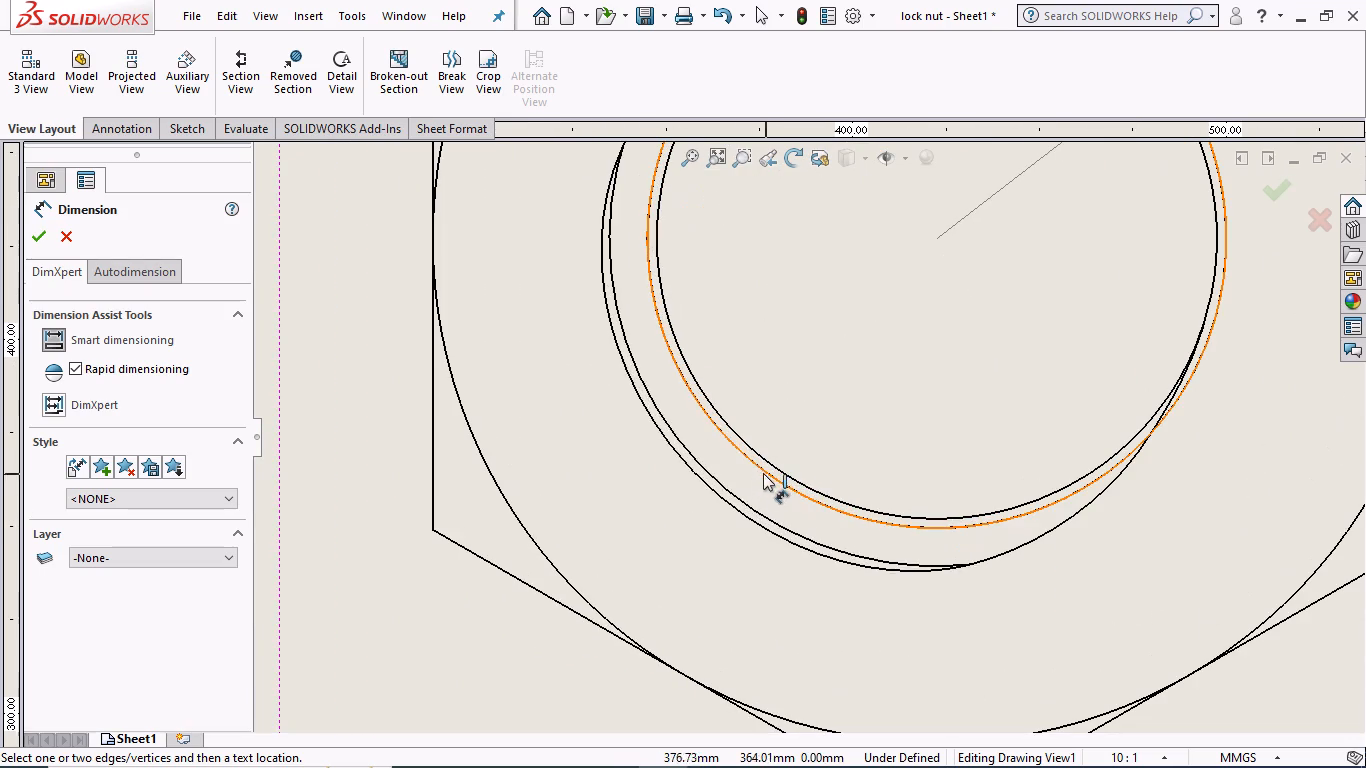
pyautogui.click(706, 483)
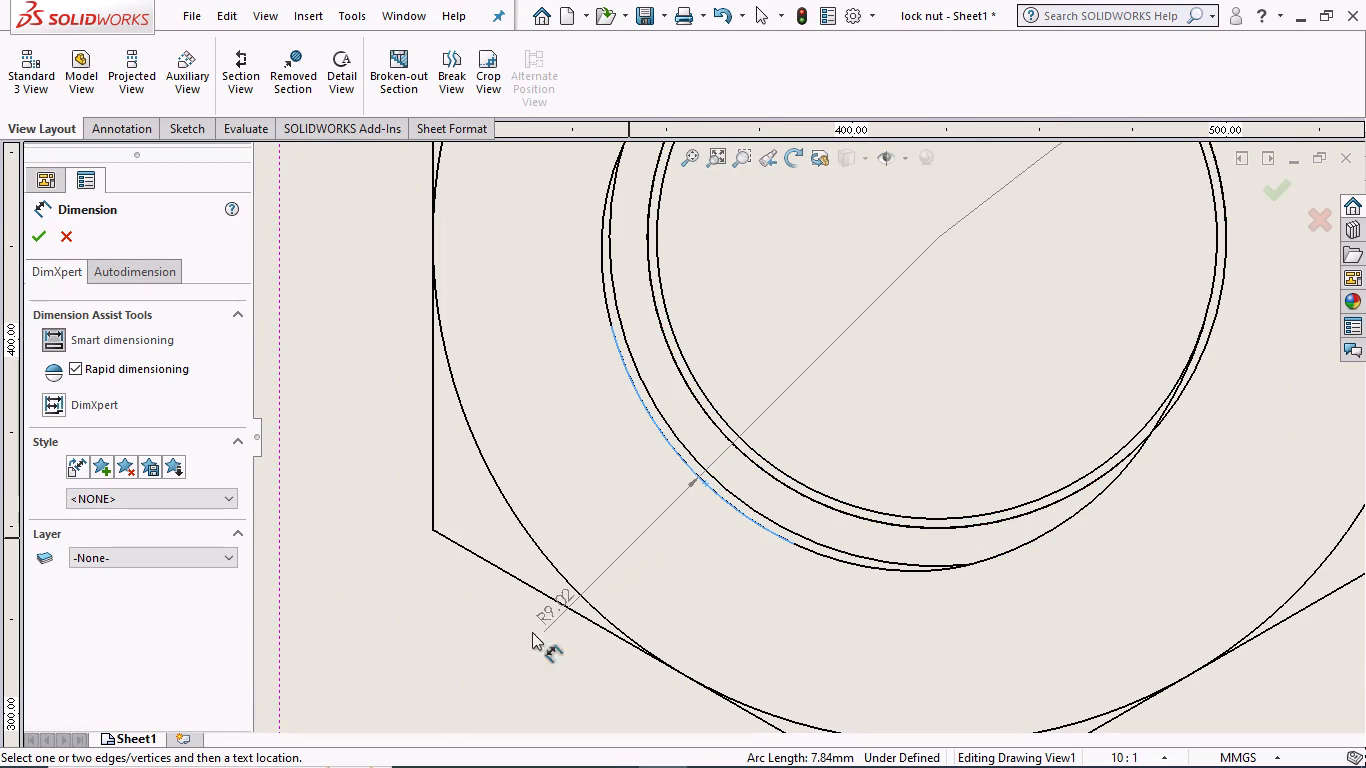
pyautogui.click(479, 667)
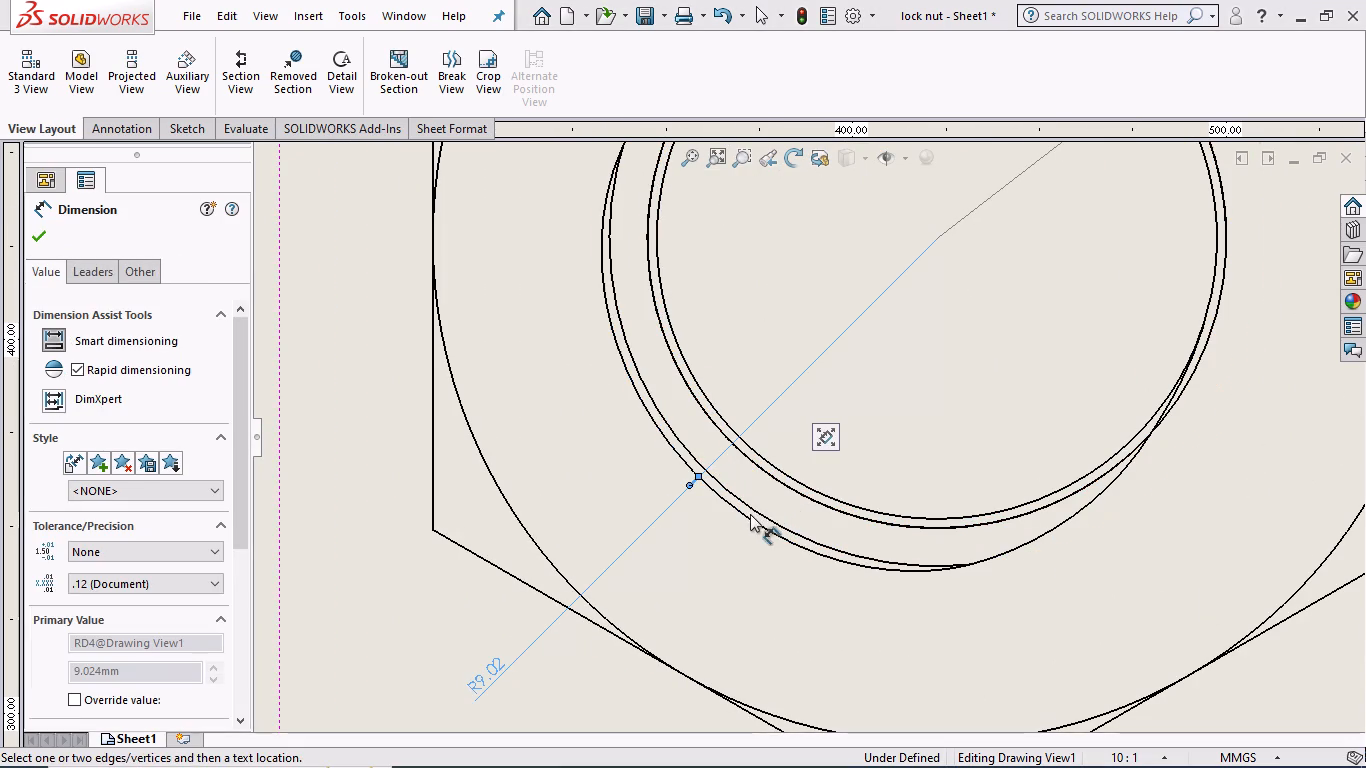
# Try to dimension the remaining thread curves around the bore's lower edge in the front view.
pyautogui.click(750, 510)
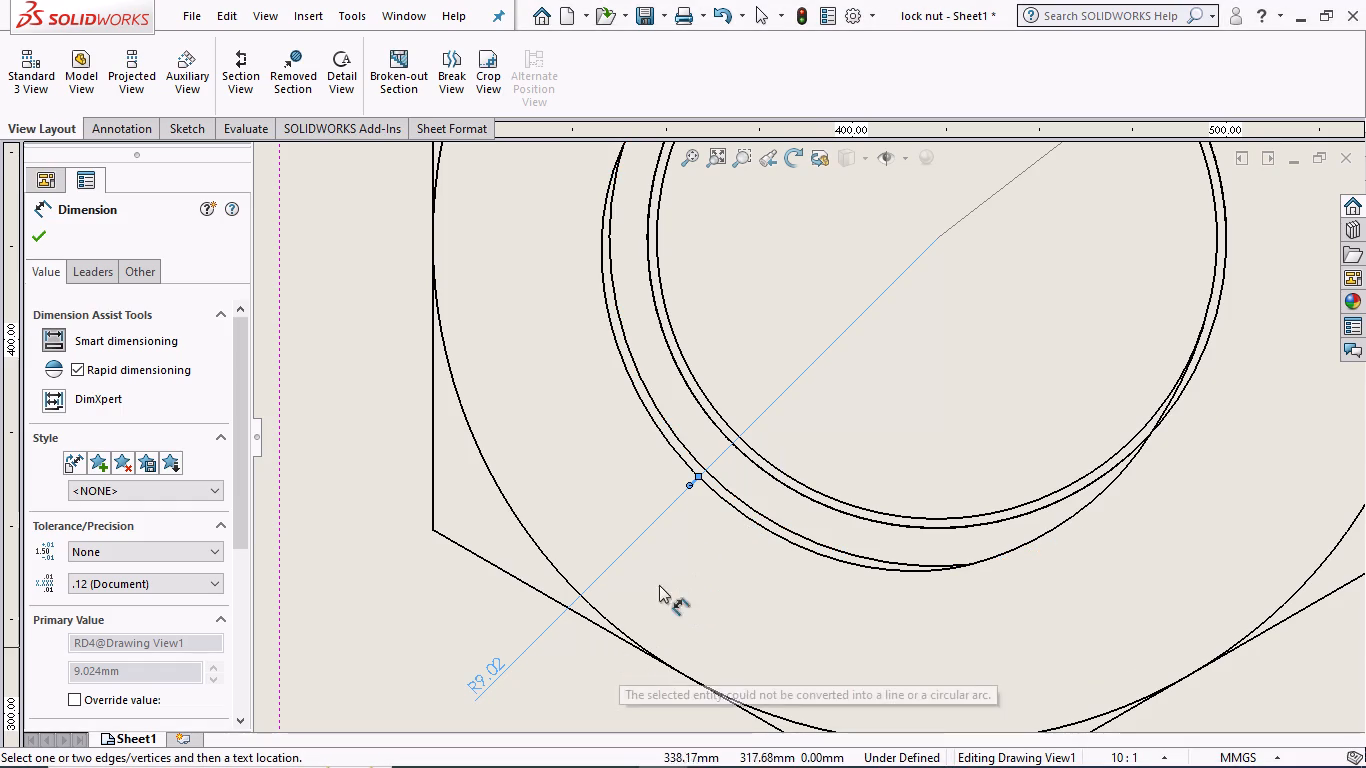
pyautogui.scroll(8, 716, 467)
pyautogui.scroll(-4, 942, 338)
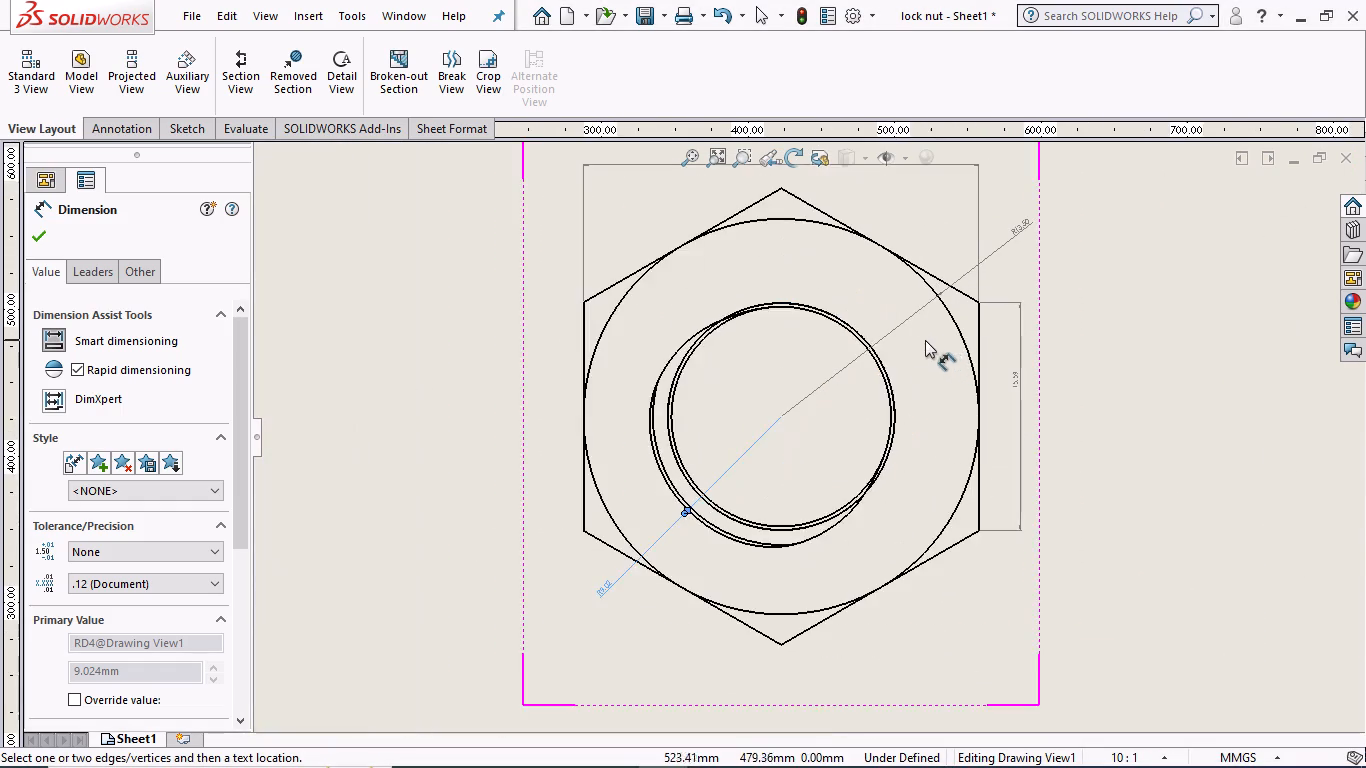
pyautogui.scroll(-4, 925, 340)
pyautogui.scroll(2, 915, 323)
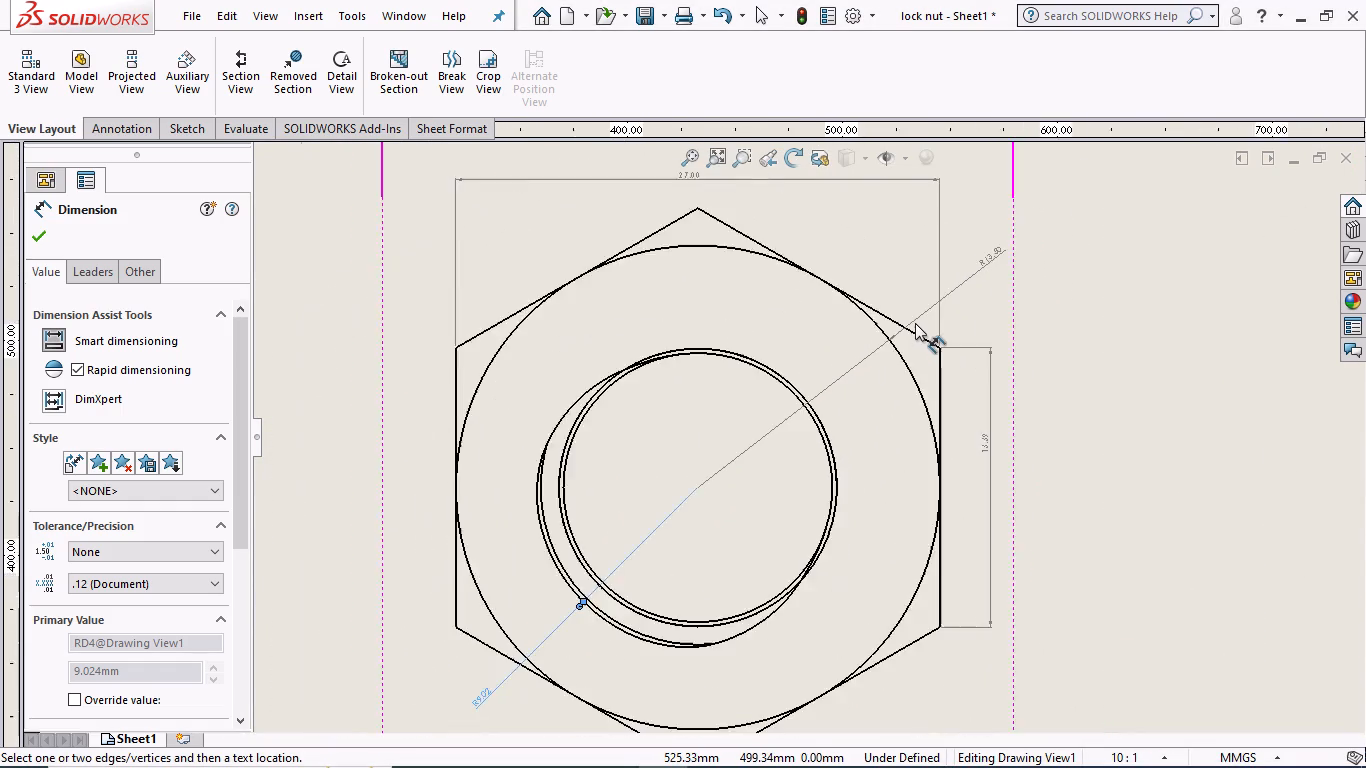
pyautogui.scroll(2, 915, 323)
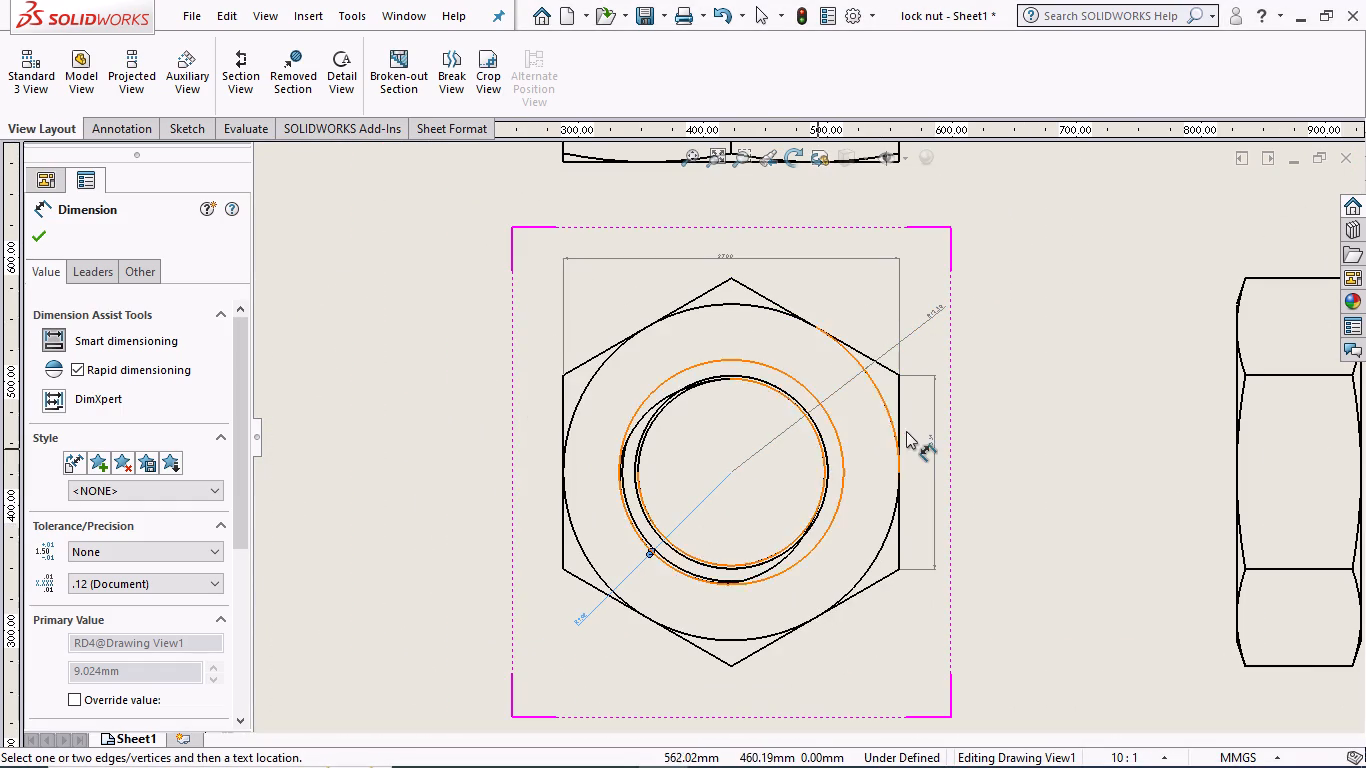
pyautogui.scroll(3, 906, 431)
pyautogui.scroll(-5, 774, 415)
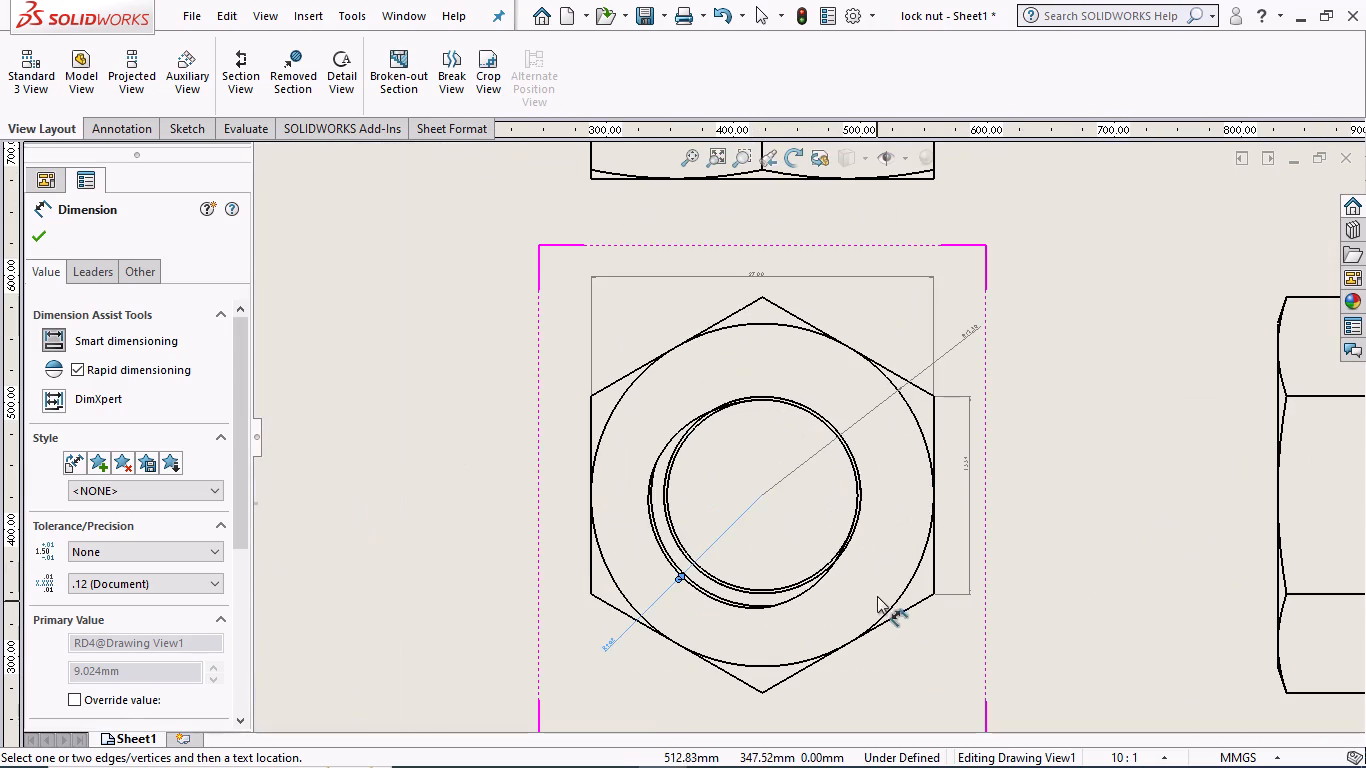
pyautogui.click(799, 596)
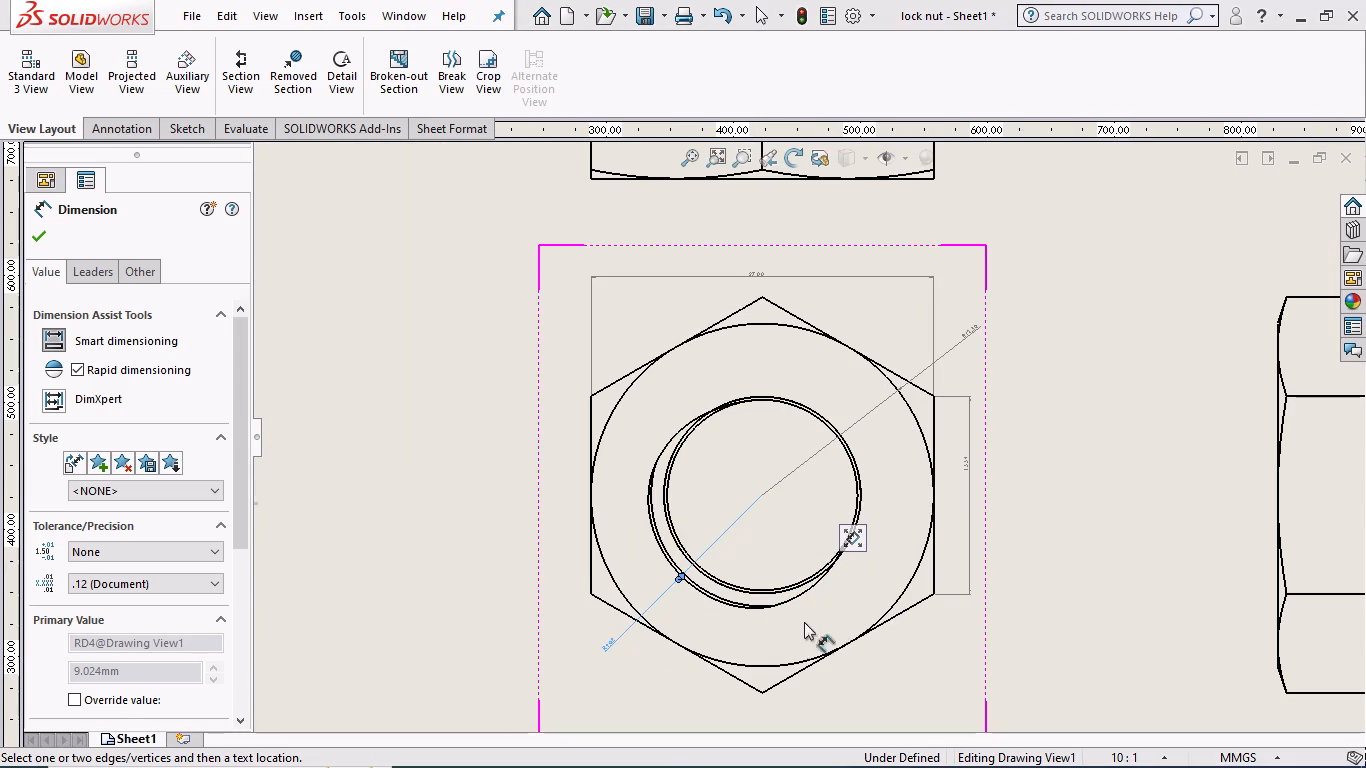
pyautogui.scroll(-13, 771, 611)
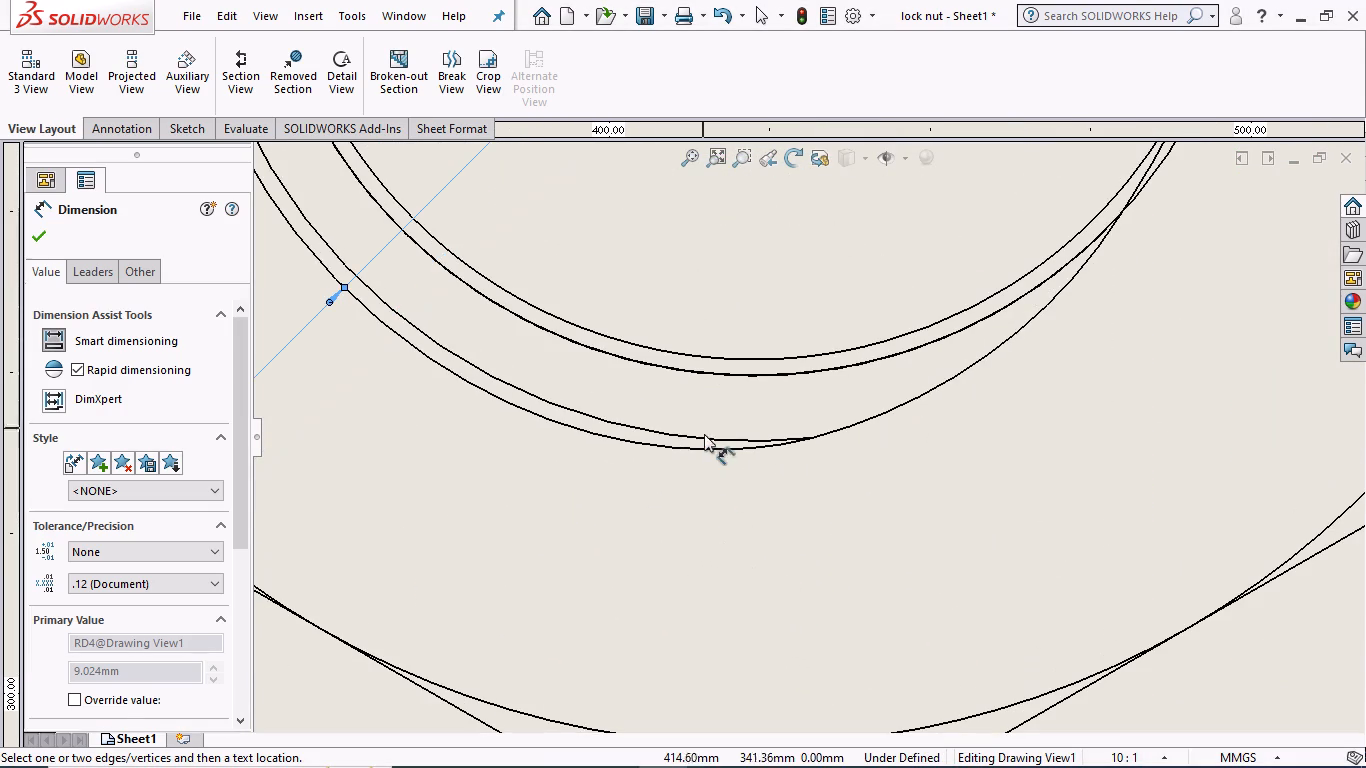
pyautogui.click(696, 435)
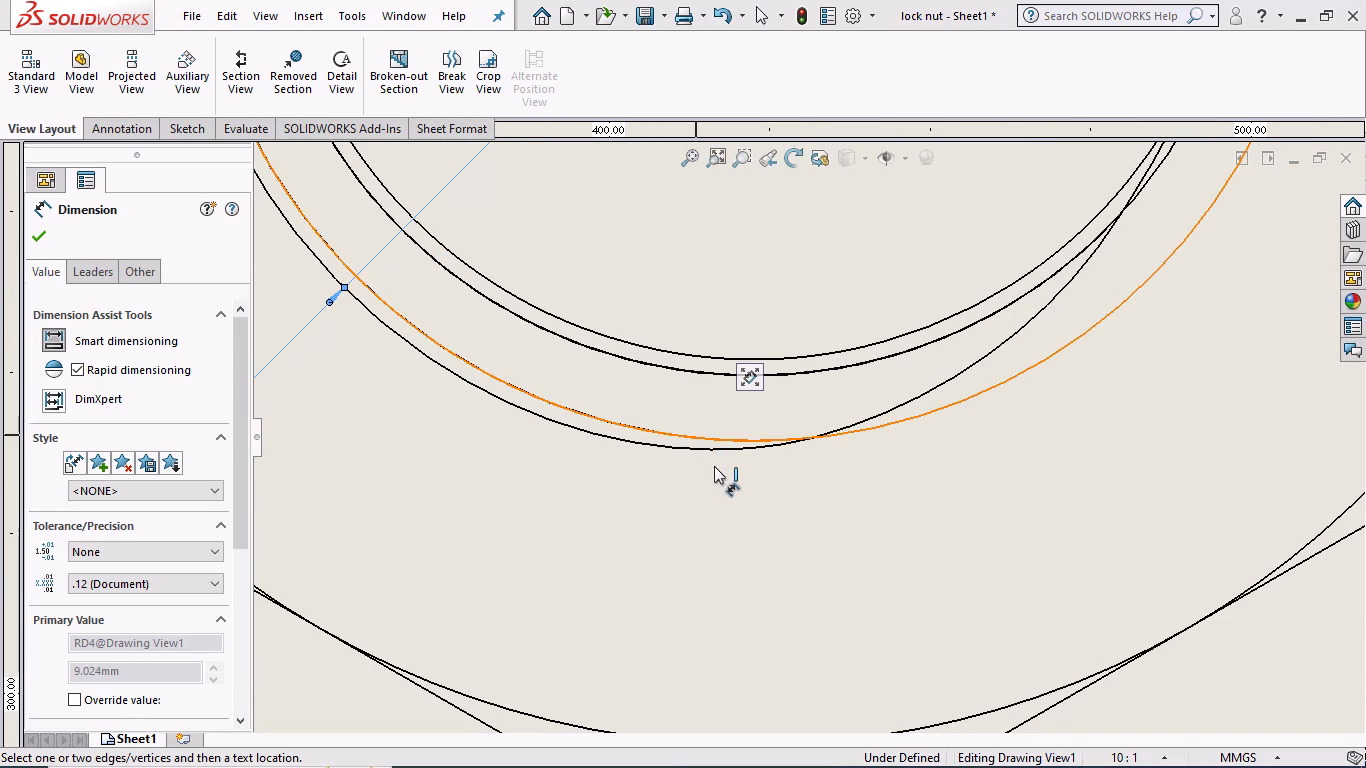
# Add a radius dimension to the innermost bore circle in the front view, placing its text inside the hole.
pyautogui.click(690, 353)
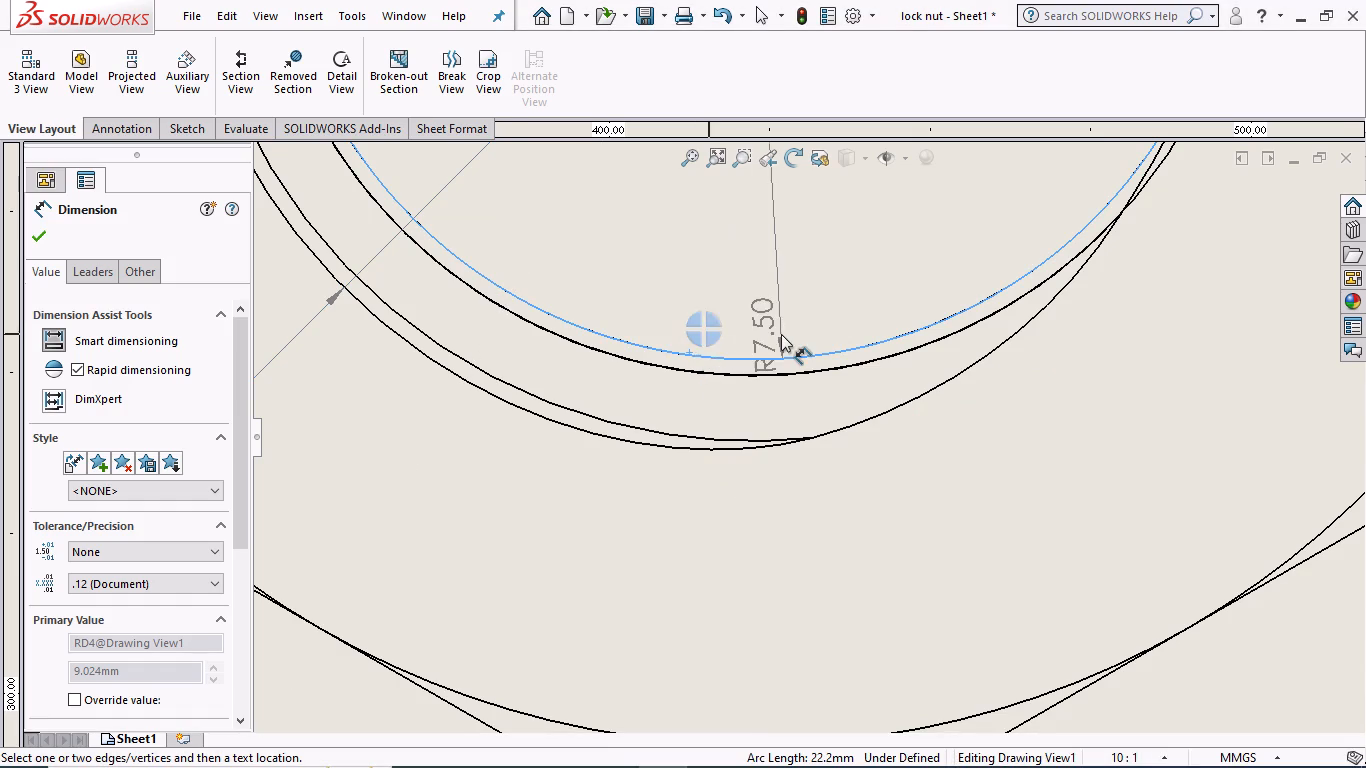
pyautogui.scroll(4, 781, 334)
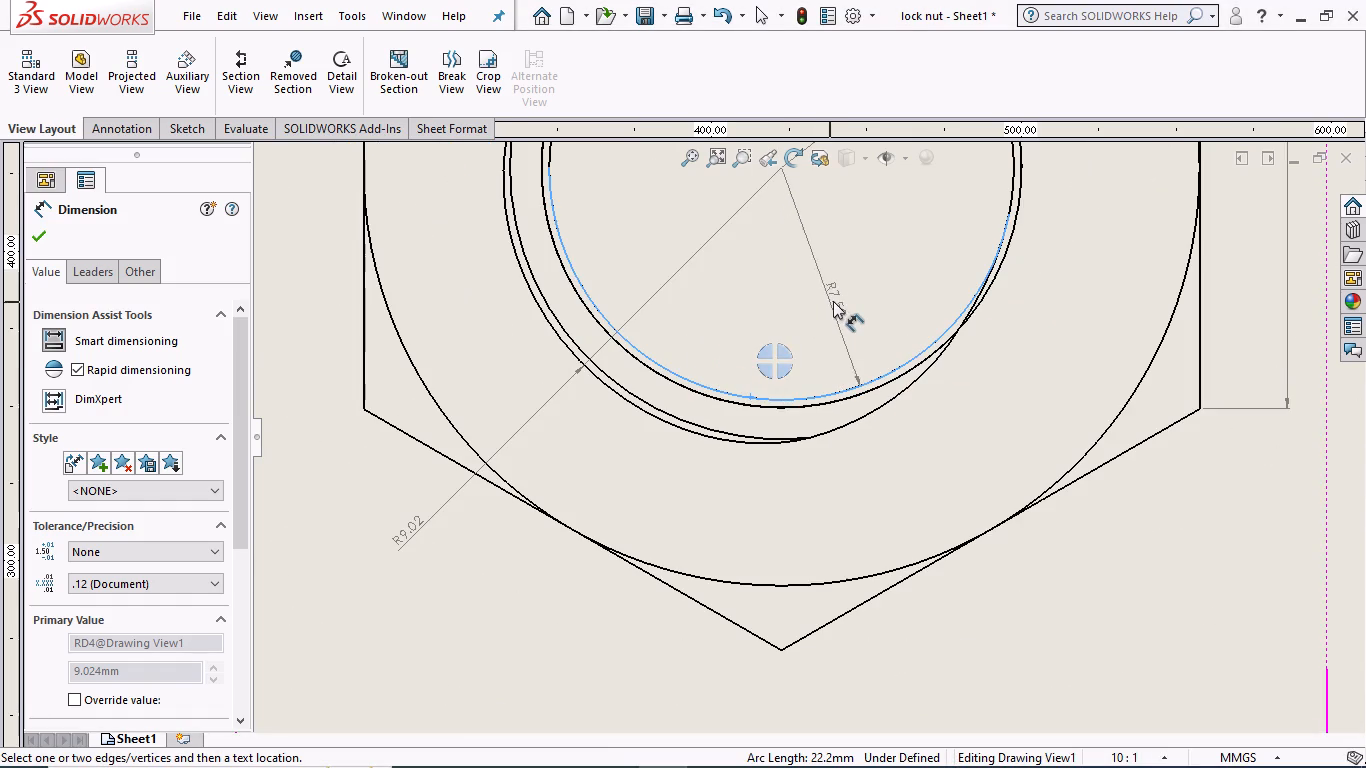
pyautogui.click(837, 300)
# Dimension the length of the top horizontal edge in the lock nut's side view, placing it above the view.
pyautogui.scroll(6, 837, 300)
pyautogui.scroll(-4, 842, 290)
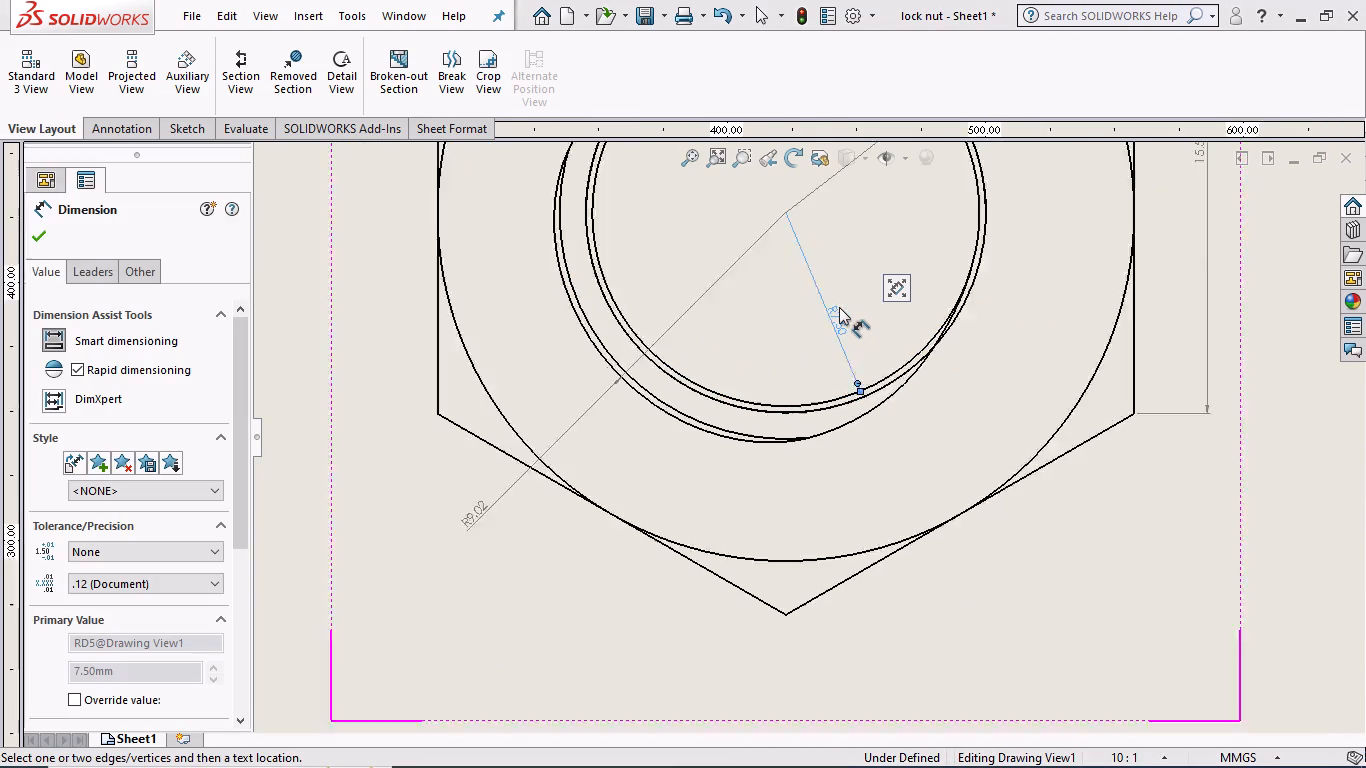
pyautogui.scroll(10, 838, 311)
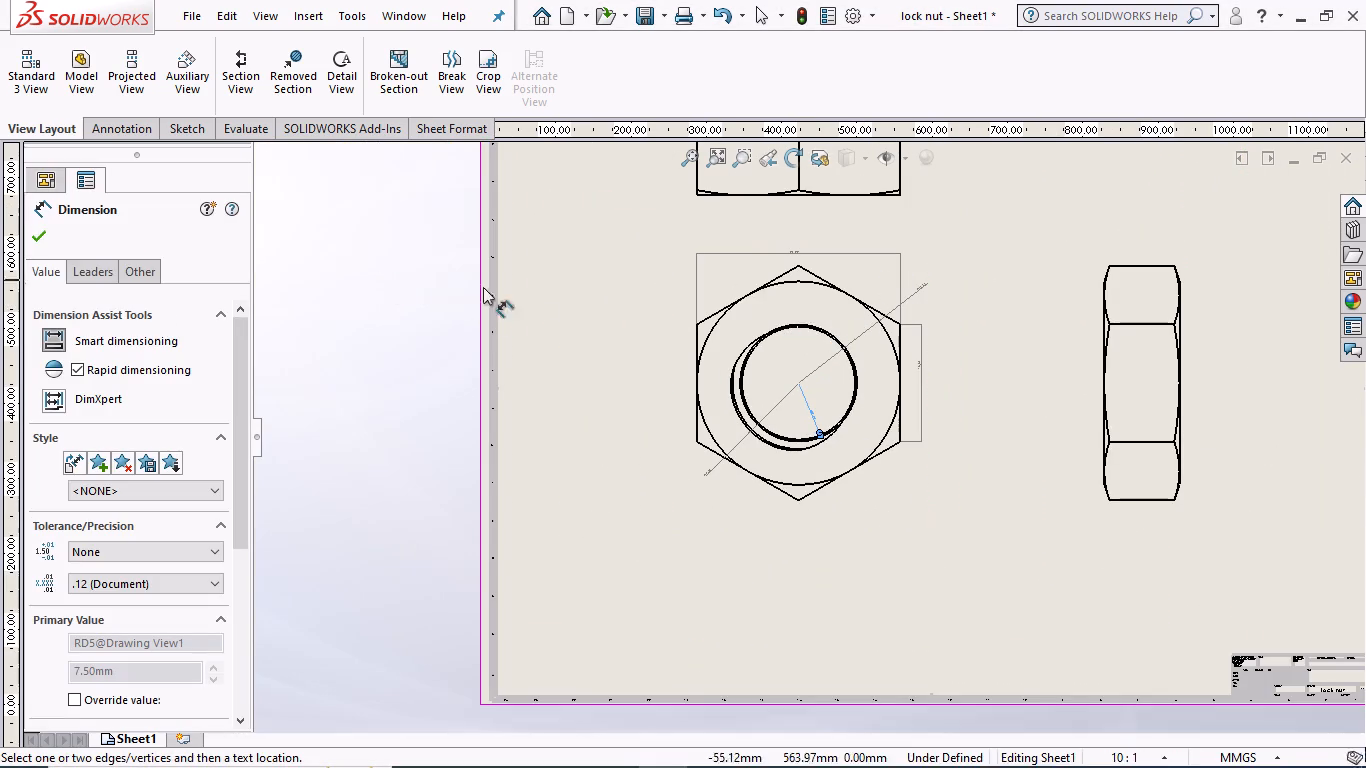
pyautogui.scroll(-3, 1095, 383)
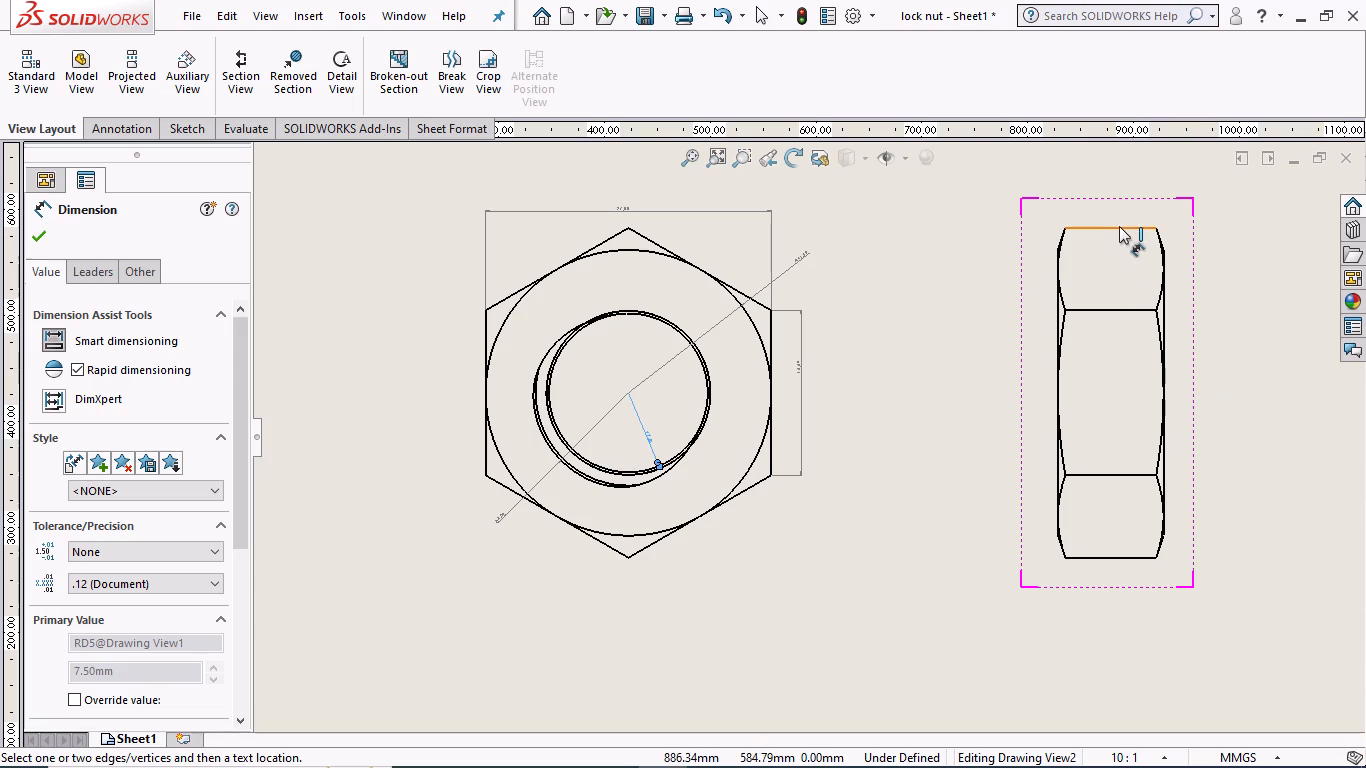
pyautogui.click(1119, 226)
pyautogui.click(1119, 190)
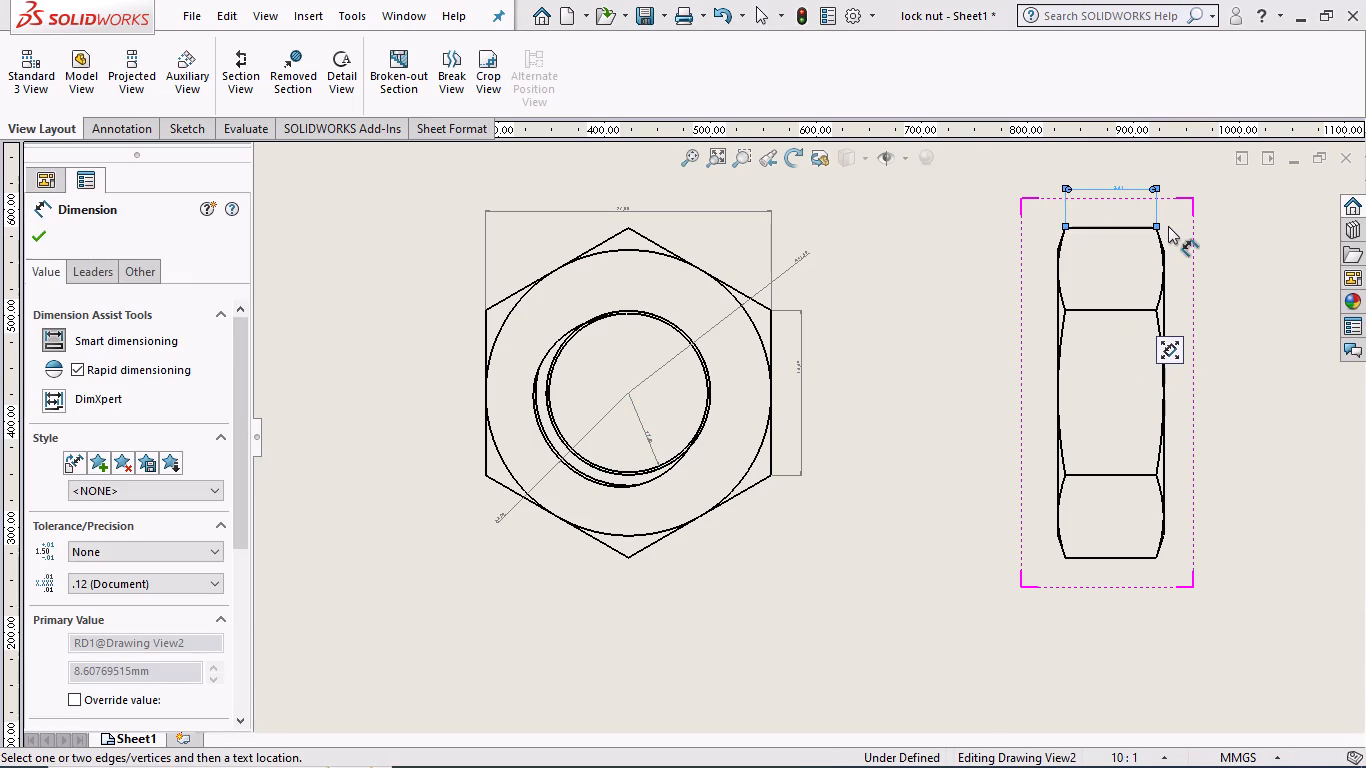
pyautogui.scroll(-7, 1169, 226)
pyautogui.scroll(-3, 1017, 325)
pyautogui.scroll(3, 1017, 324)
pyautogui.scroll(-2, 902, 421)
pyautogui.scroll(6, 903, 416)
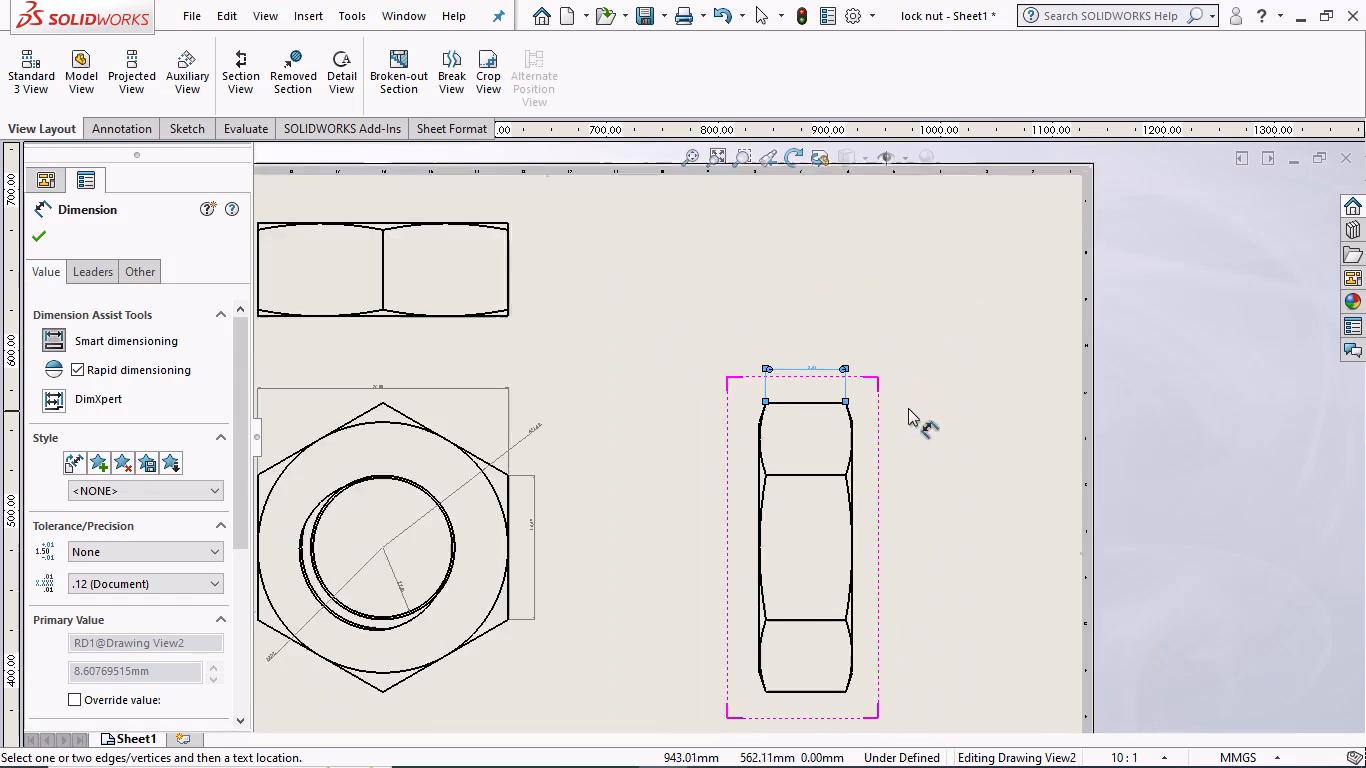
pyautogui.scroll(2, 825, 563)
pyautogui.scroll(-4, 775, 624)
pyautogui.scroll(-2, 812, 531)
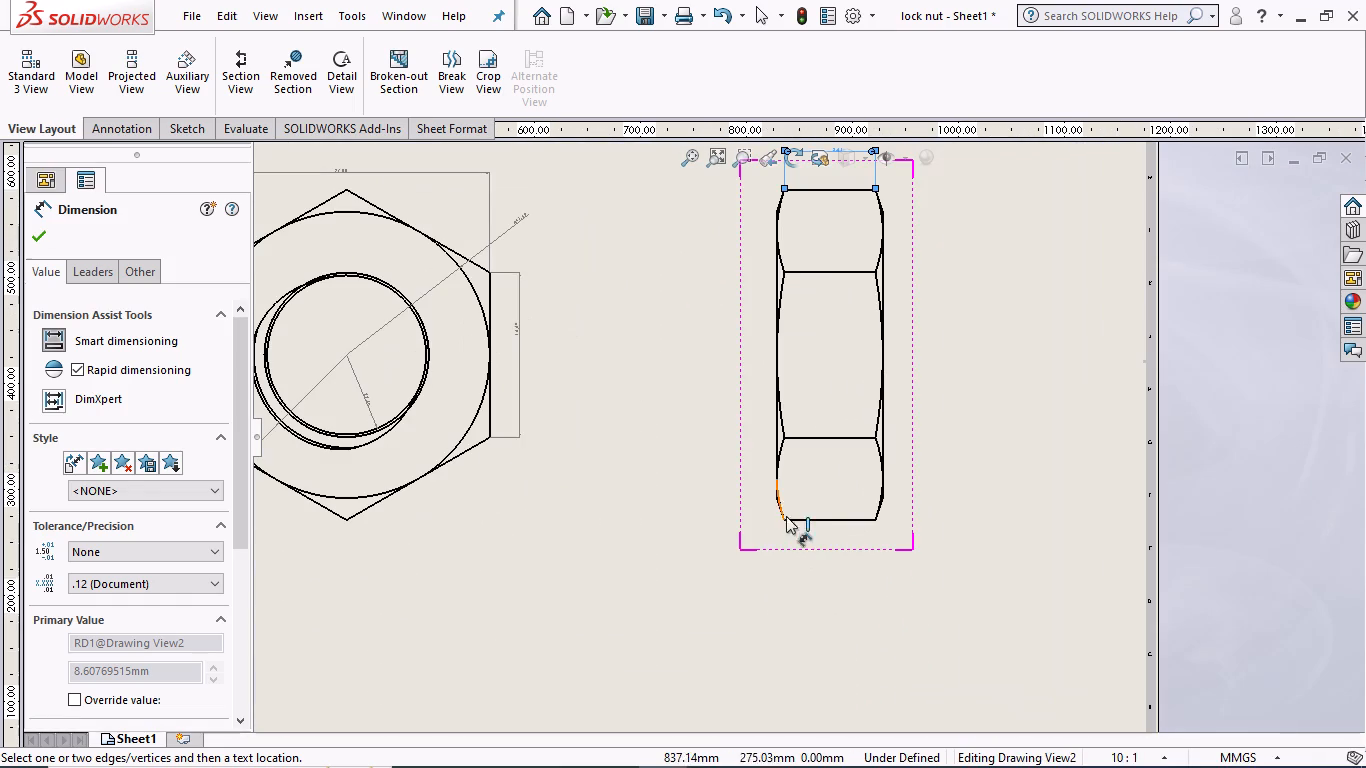
# Dimension the lock nut's overall thickness between the two outer vertical edges of the side view, placing it below the view.
pyautogui.click(776, 474)
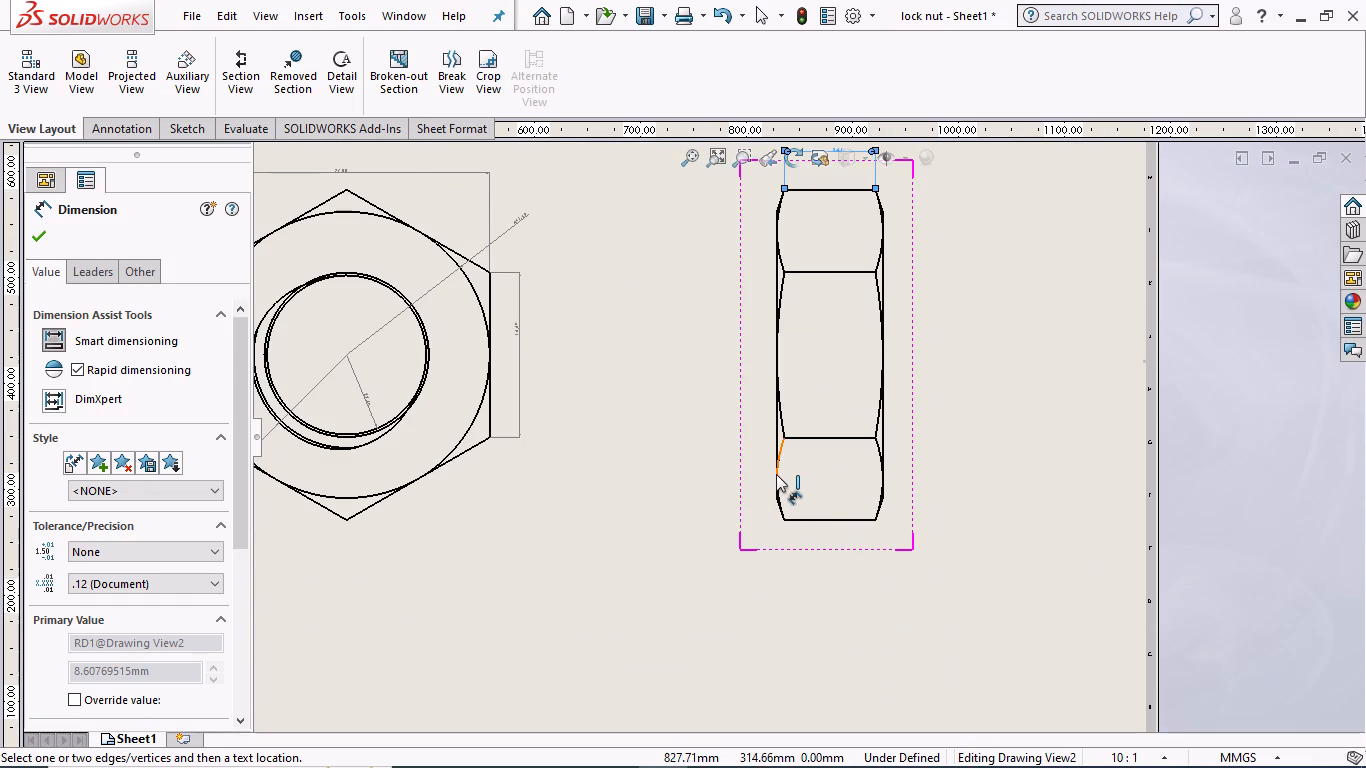
pyautogui.click(883, 472)
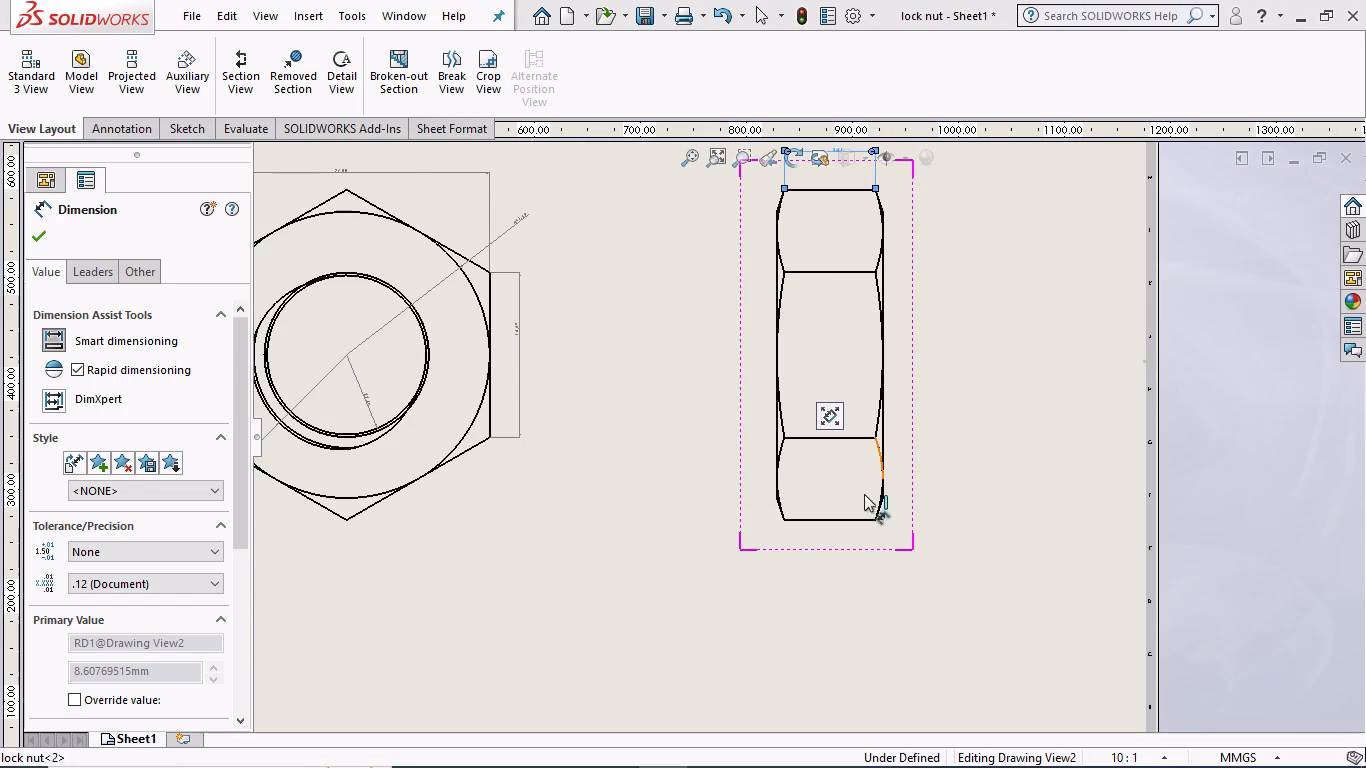
pyautogui.scroll(-9, 837, 496)
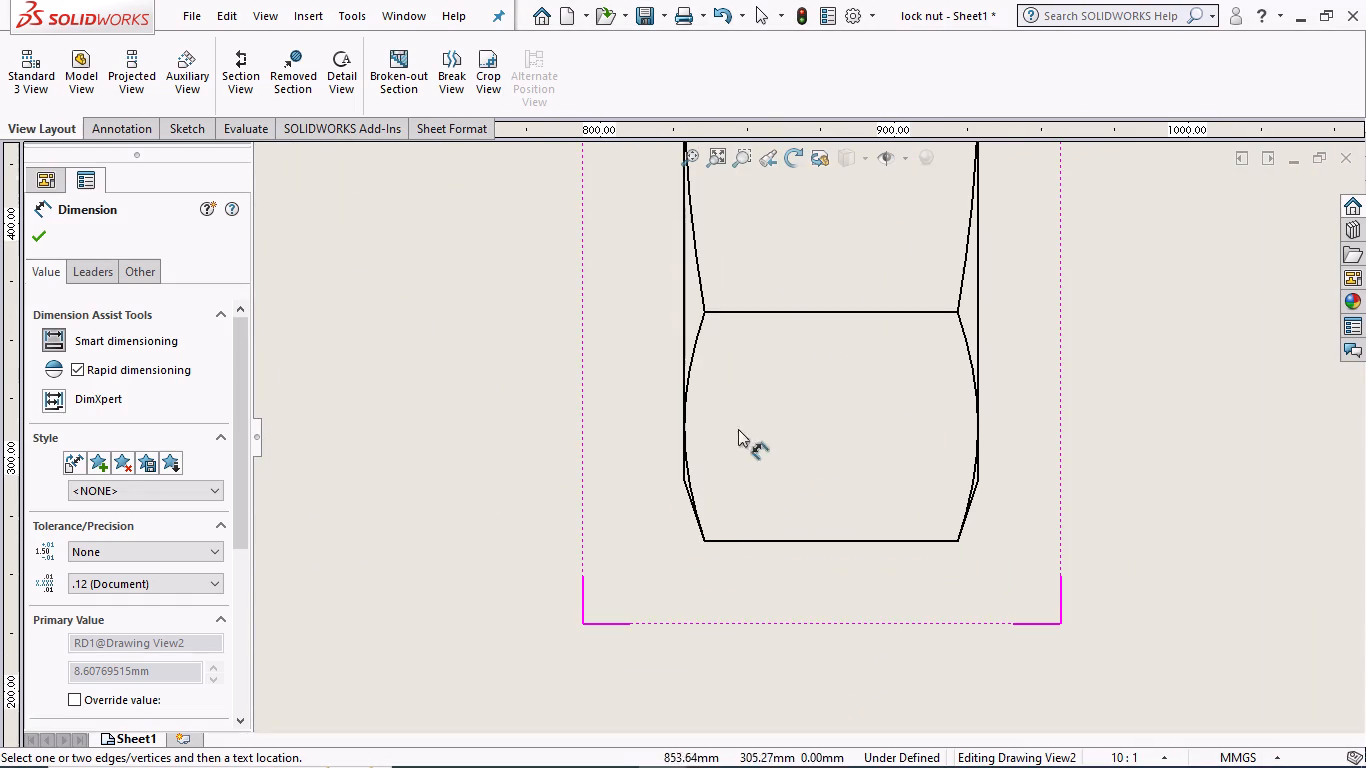
pyautogui.click(684, 329)
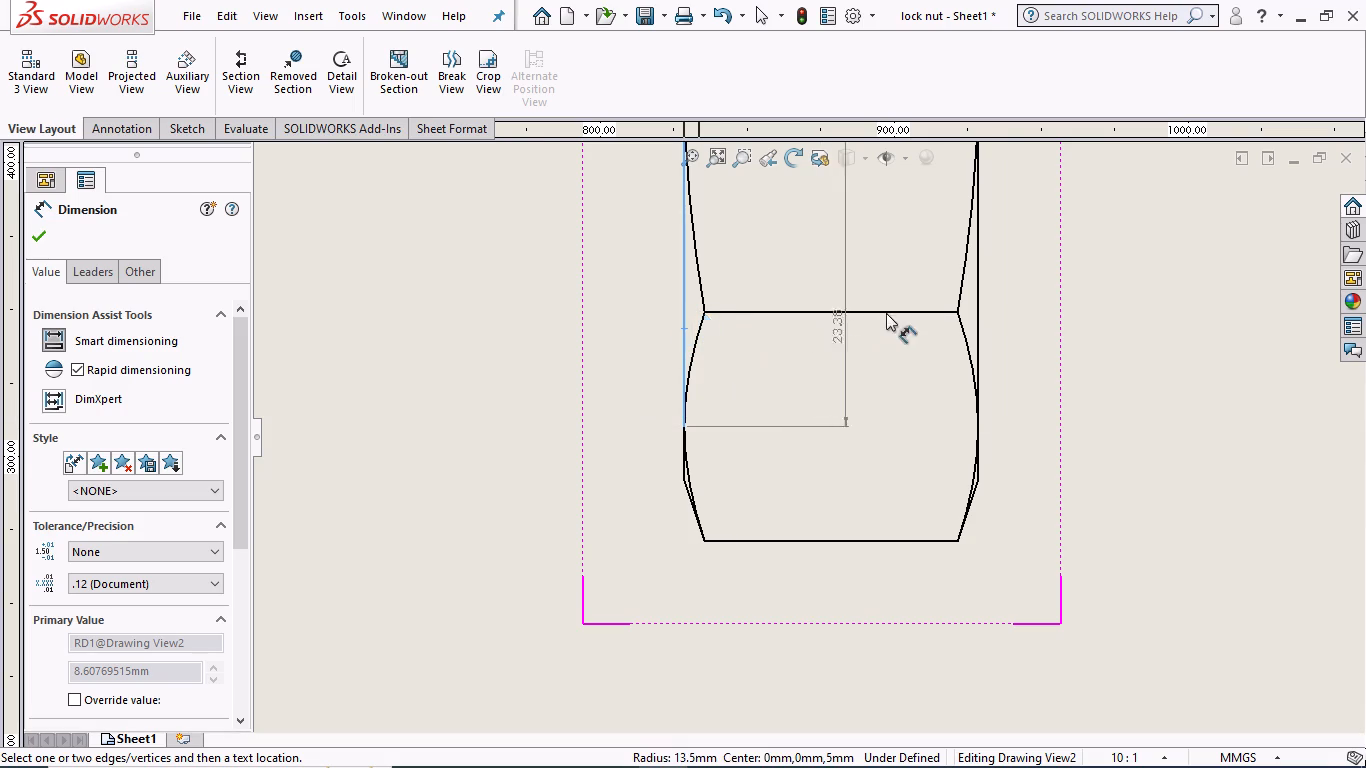
pyautogui.click(977, 295)
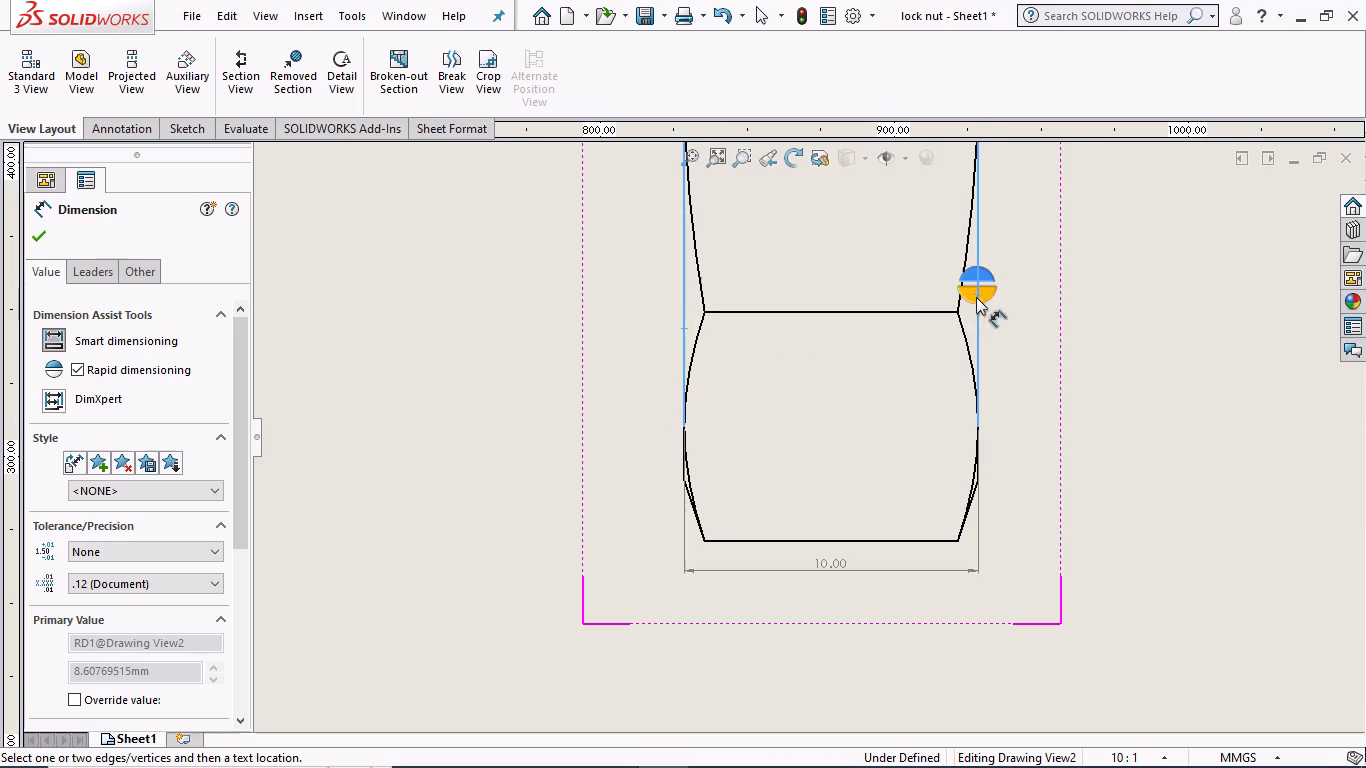
pyautogui.click(833, 598)
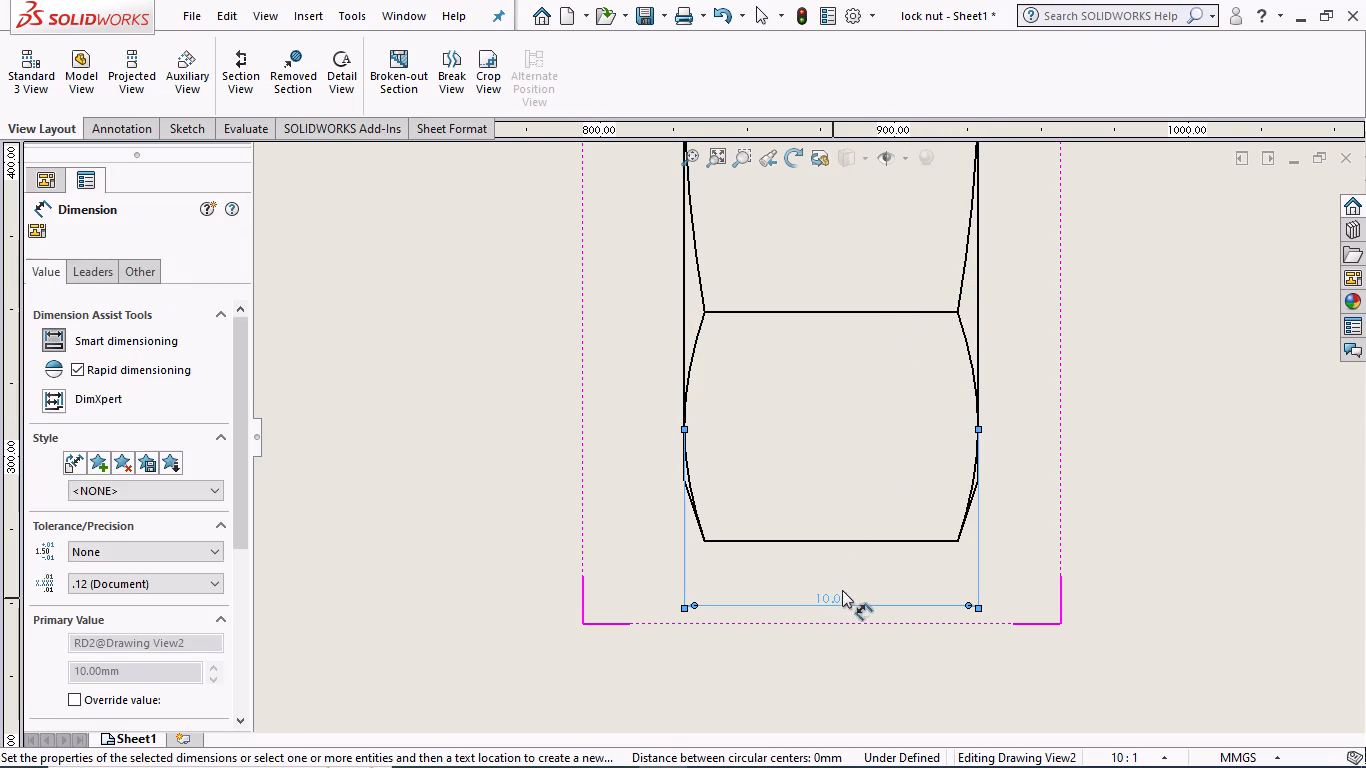
pyautogui.press('Escape')
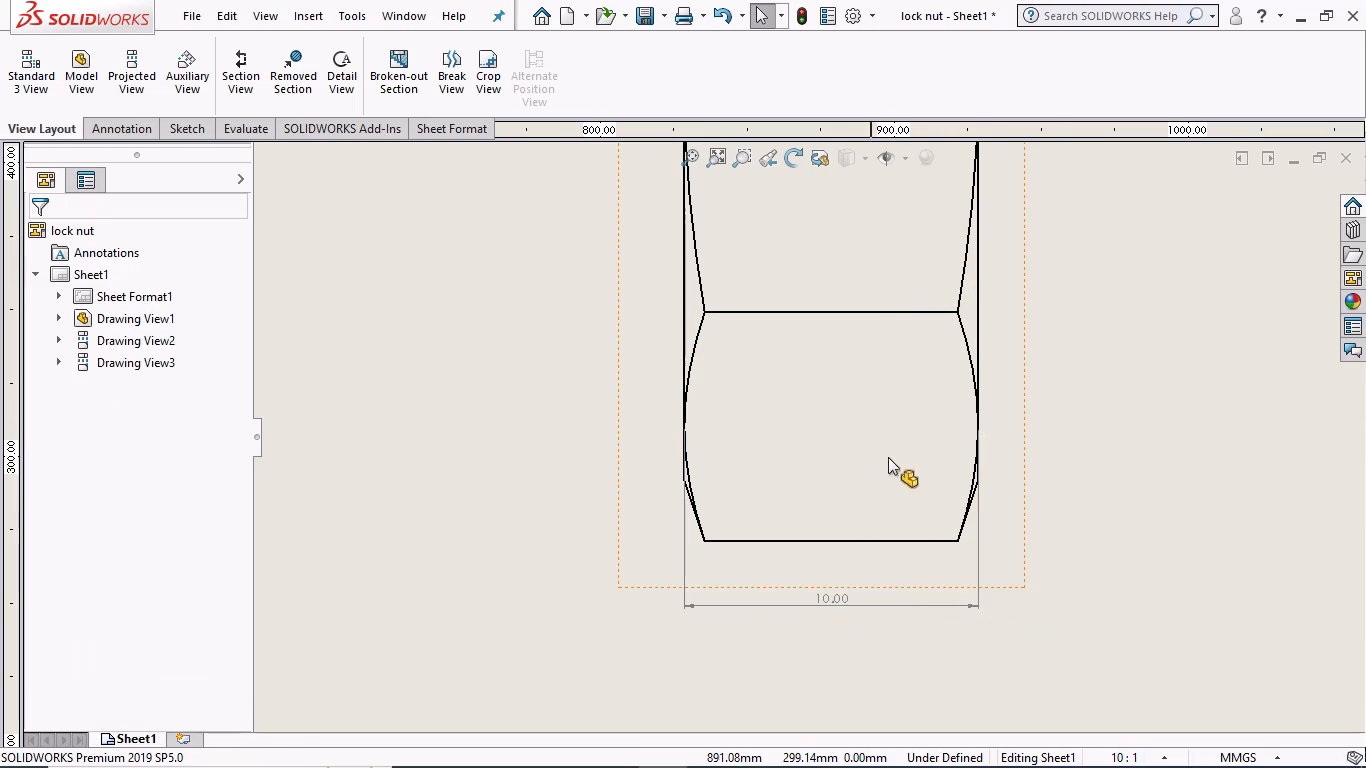
# Dimension the distance between the outer vertical edges of the lock nut's top view, placing it below that view.
pyautogui.rightClick(1132, 450)
pyautogui.click(1187, 604)
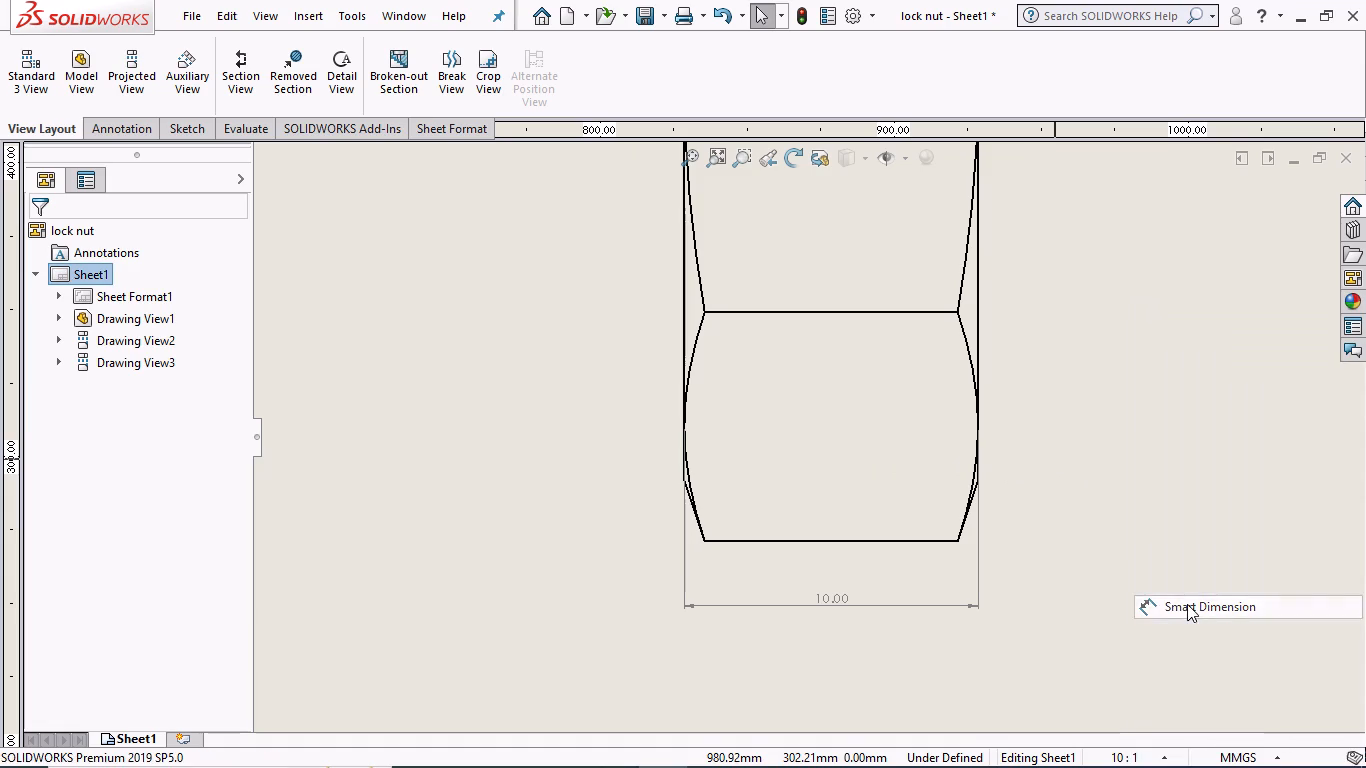
pyautogui.scroll(7, 733, 416)
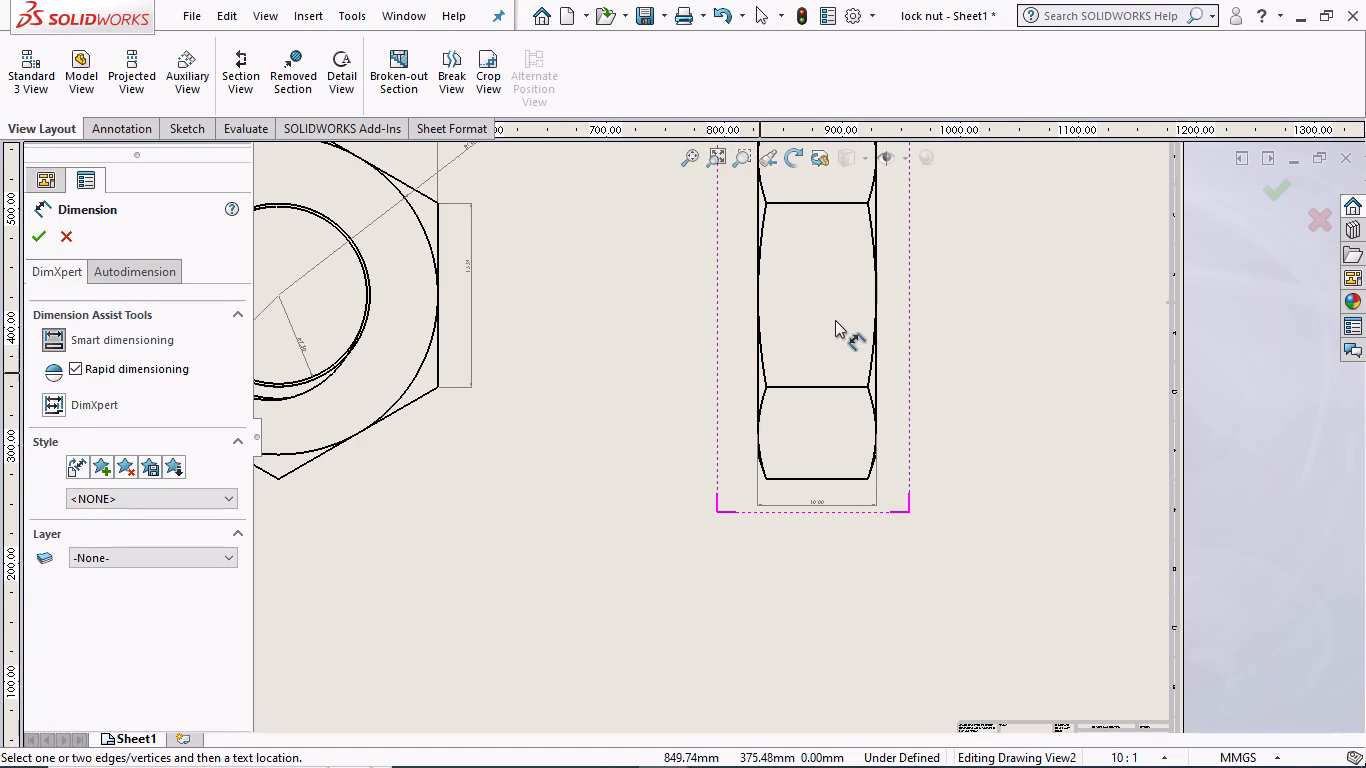
pyautogui.scroll(3, 838, 316)
pyautogui.scroll(-3, 808, 257)
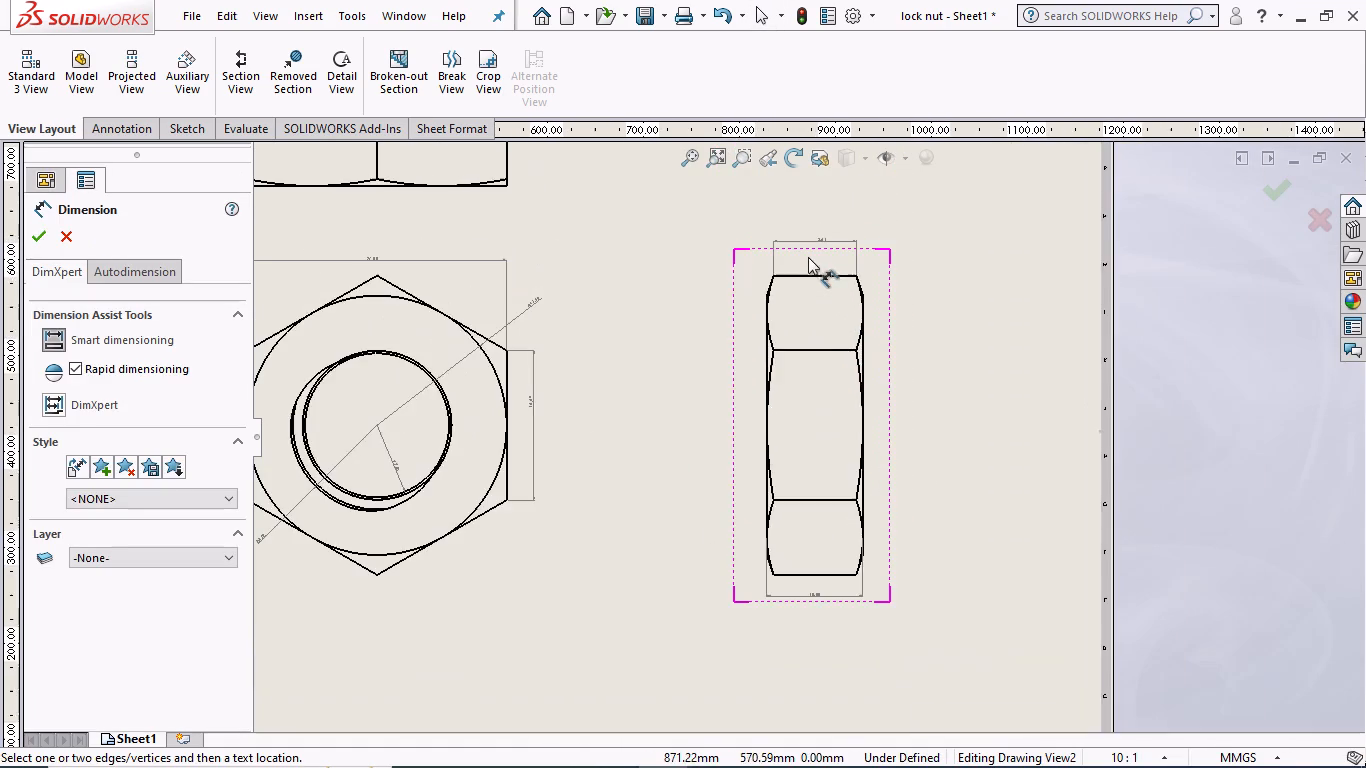
pyautogui.scroll(-2, 819, 345)
pyautogui.scroll(-2, 802, 429)
pyautogui.scroll(7, 799, 429)
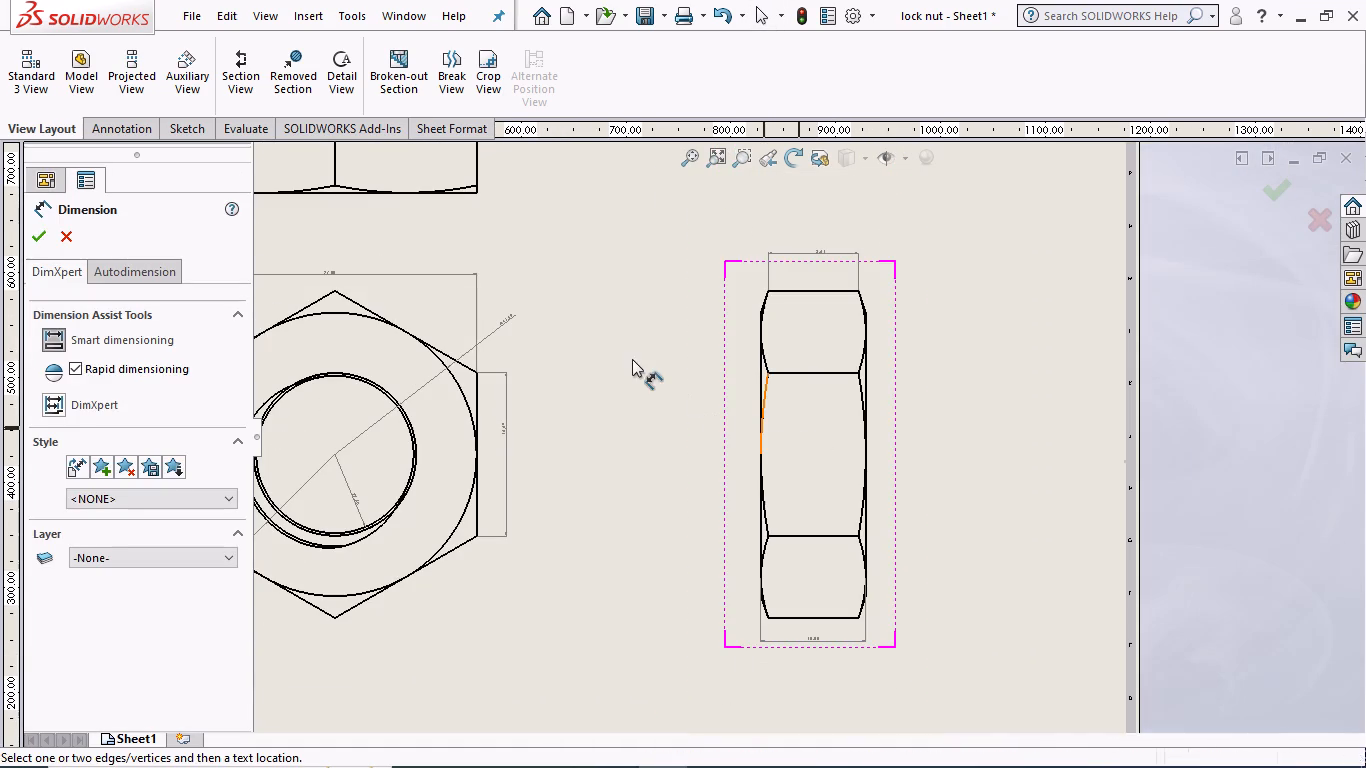
pyautogui.scroll(2, 632, 359)
pyautogui.scroll(-2, 539, 222)
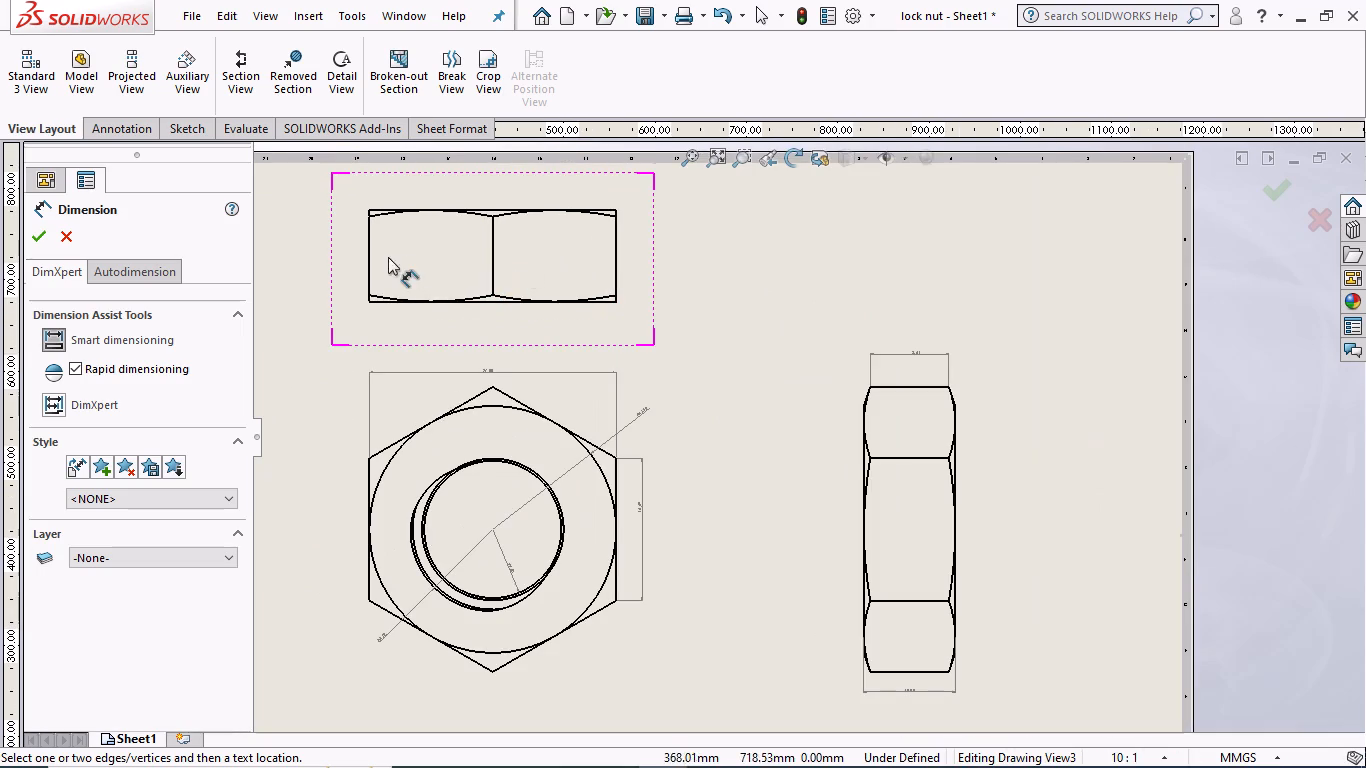
pyautogui.click(370, 255)
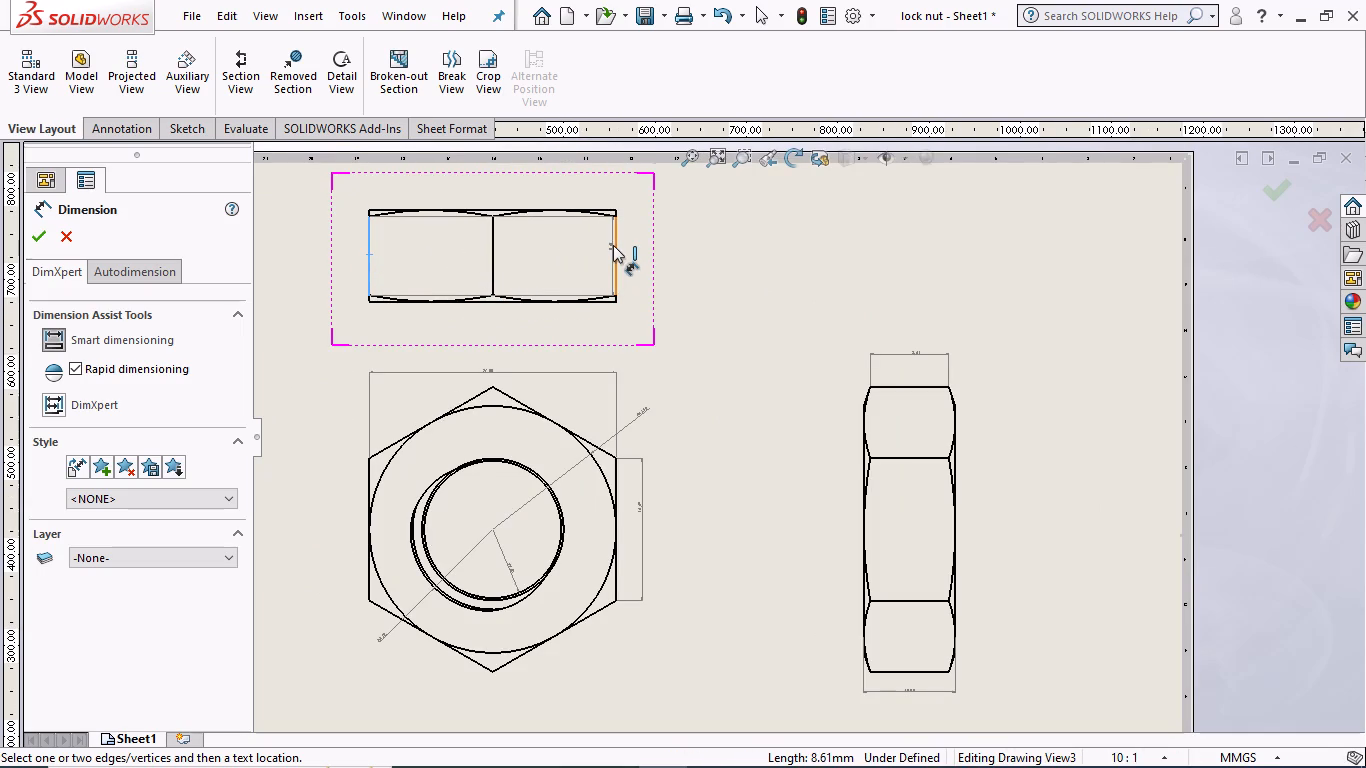
pyautogui.click(613, 245)
pyautogui.click(512, 329)
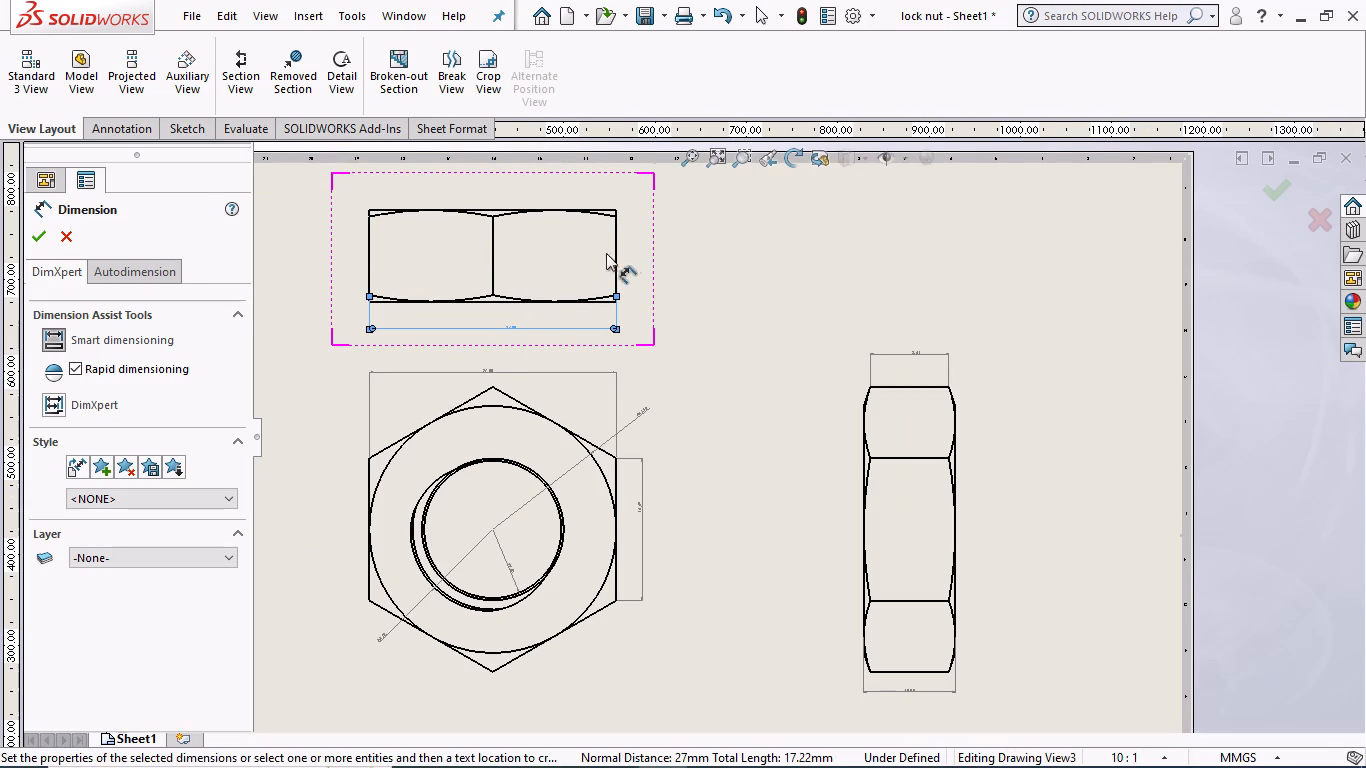
# Dimension the length of the right vertical edge in the lock nut's top view, placing it beside the view.
pyautogui.click(617, 245)
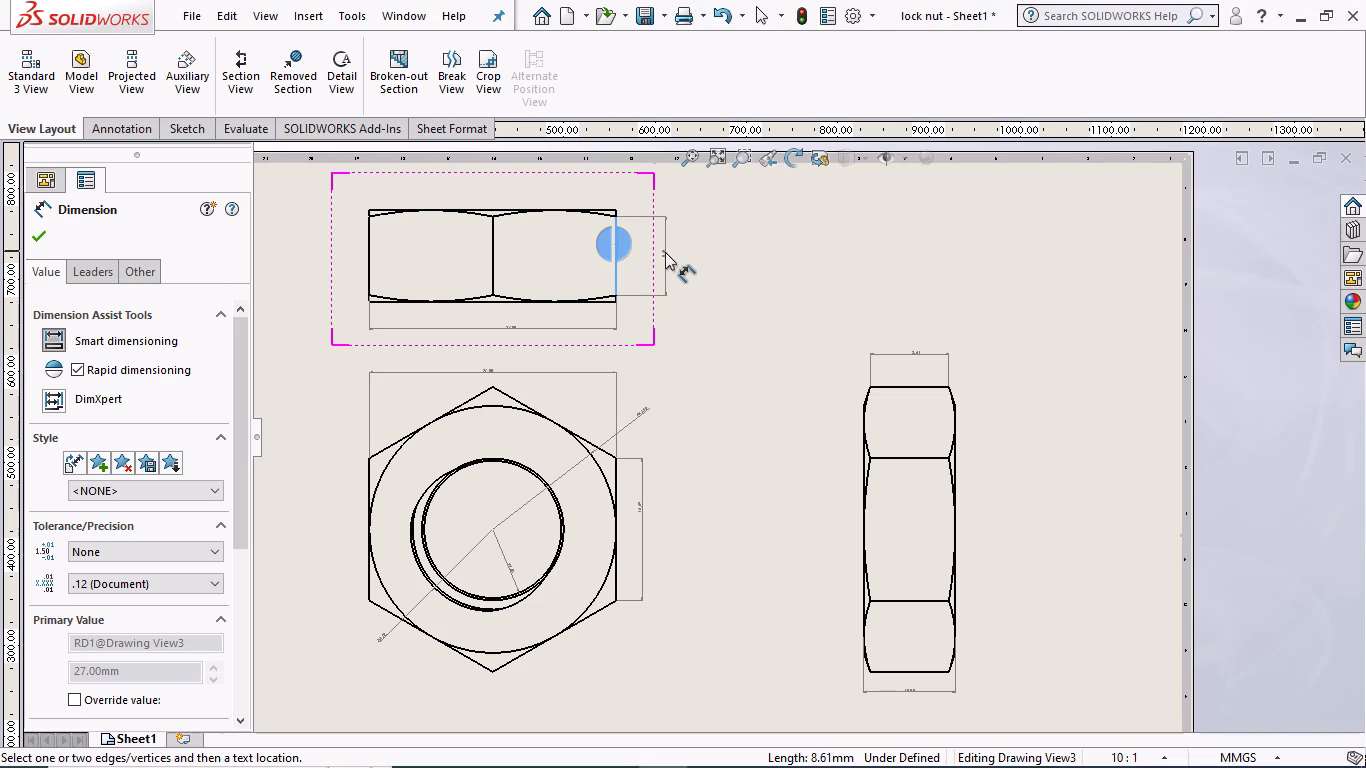
pyautogui.click(650, 254)
pyautogui.press('Escape')
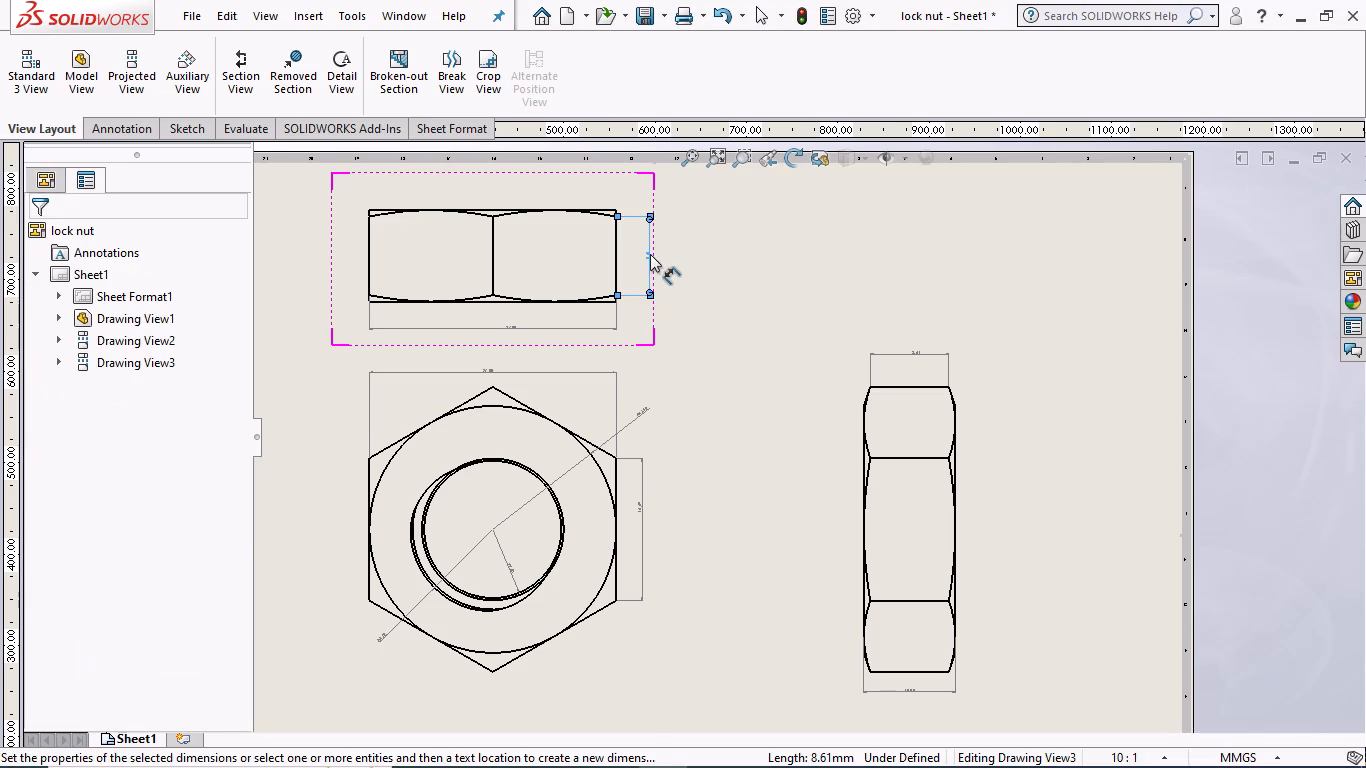
# Save the drawing in the assembly 2 folder as "lock nut drawing sheet".
pyautogui.scroll(2, 752, 330)
pyautogui.scroll(1, 697, 486)
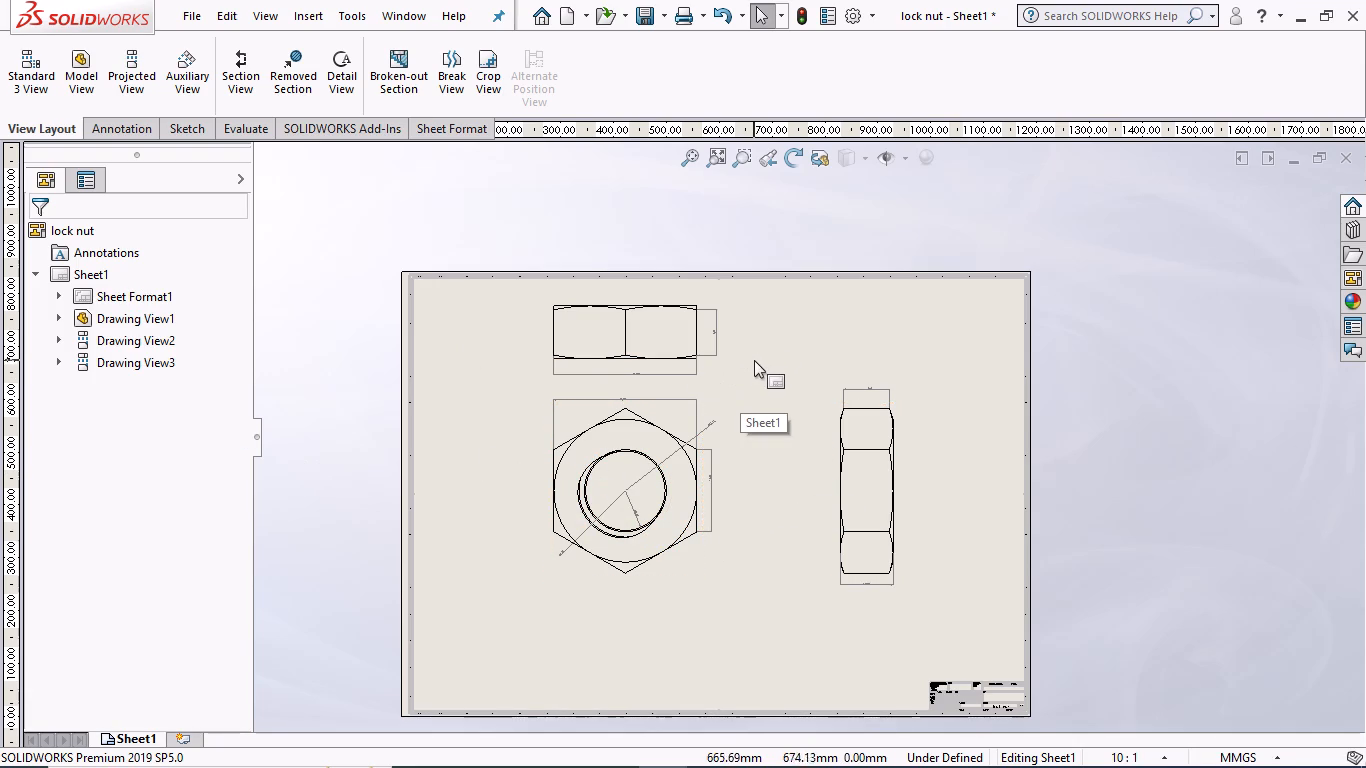
pyautogui.hotkey('ctrl', 's')
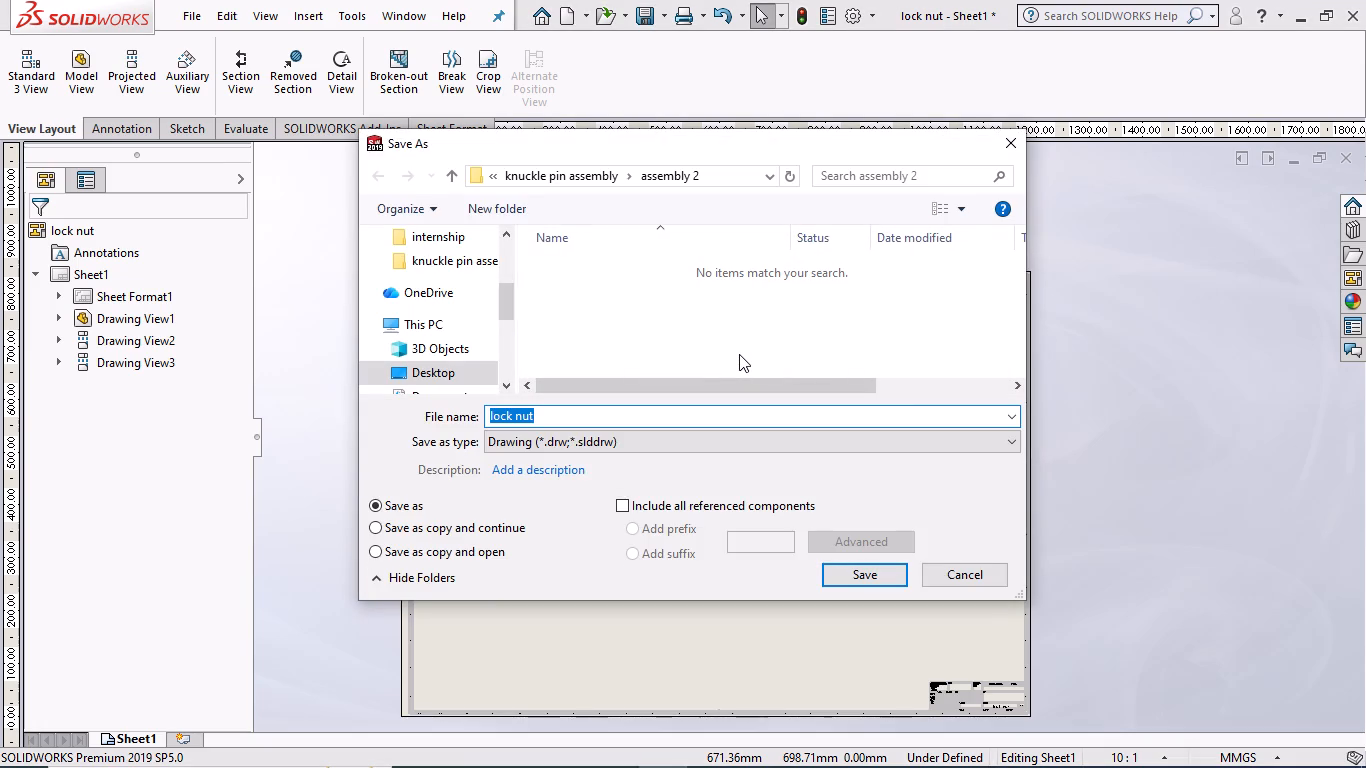
pyautogui.click(548, 423)
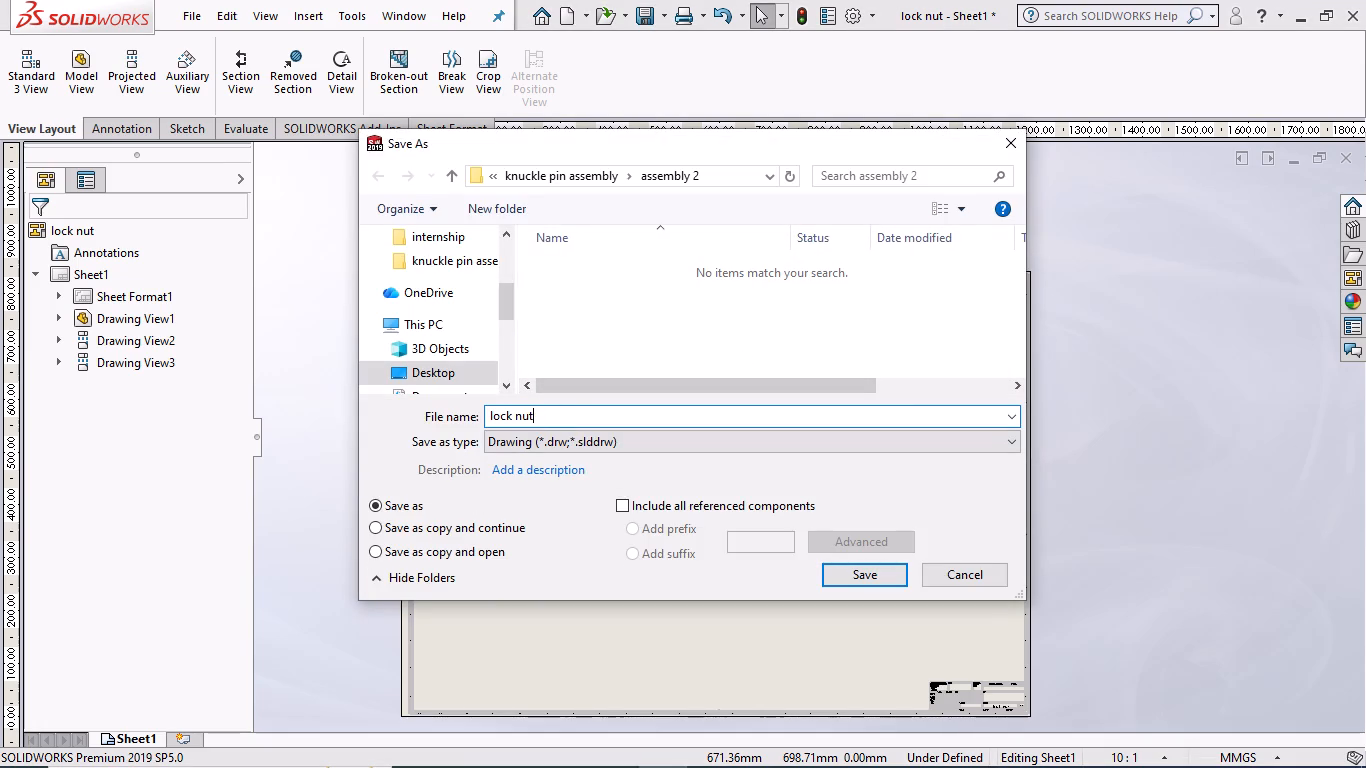
pyautogui.press('space')
pyautogui.write('dra')
pyautogui.press('w')
pyautogui.write('inf')
pyautogui.press('BackSpace')
pyautogui.write('g sheet')
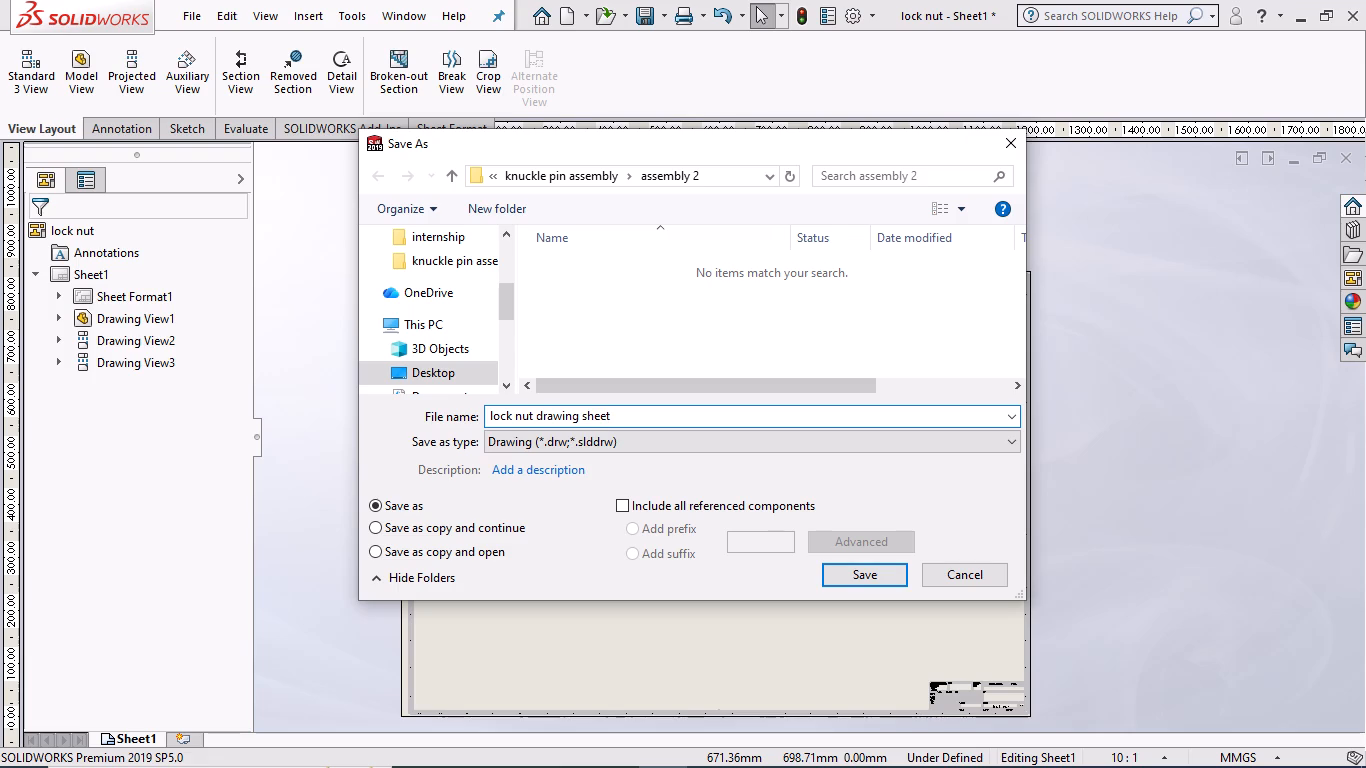
pyautogui.press('Return')
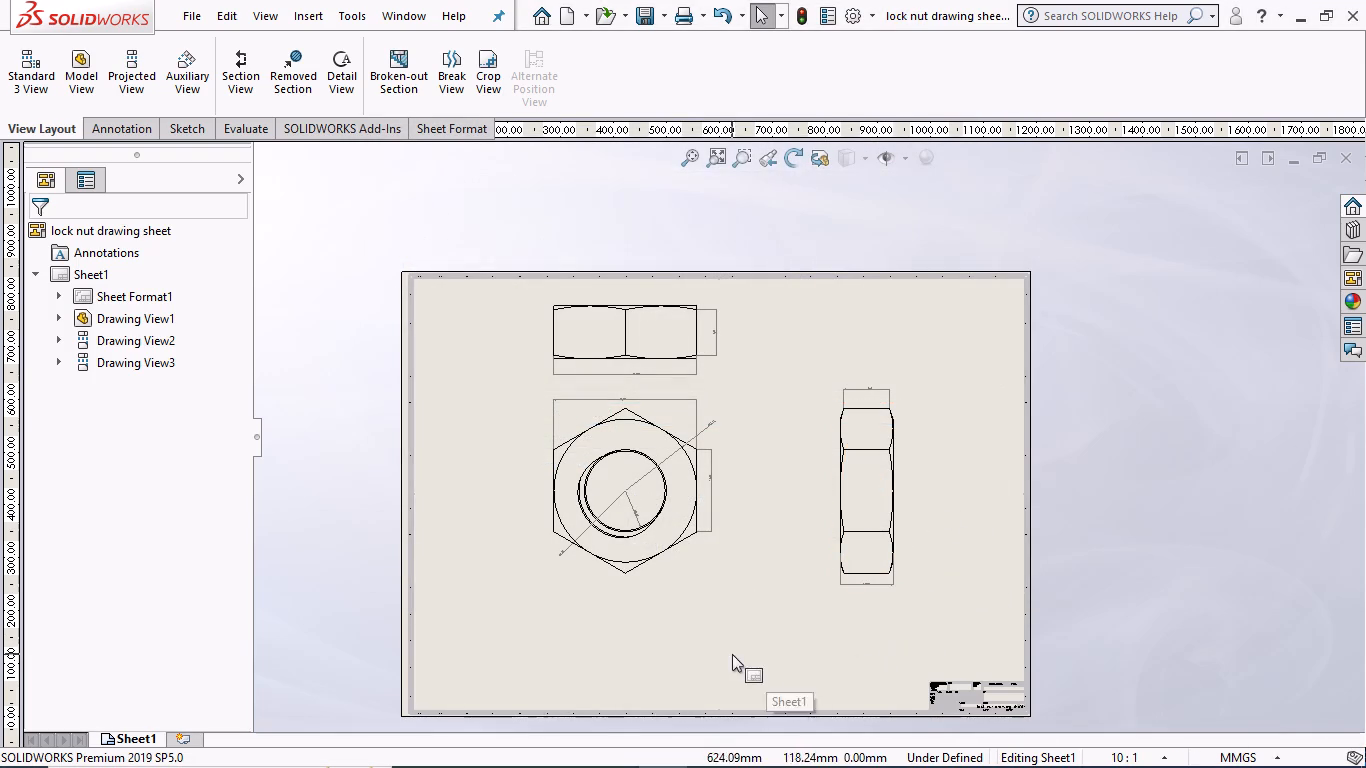
# Close the lock nut drawing and create a new drawing with the standard A0 (ISO) sheet format.
pyautogui.click(1342, 149)
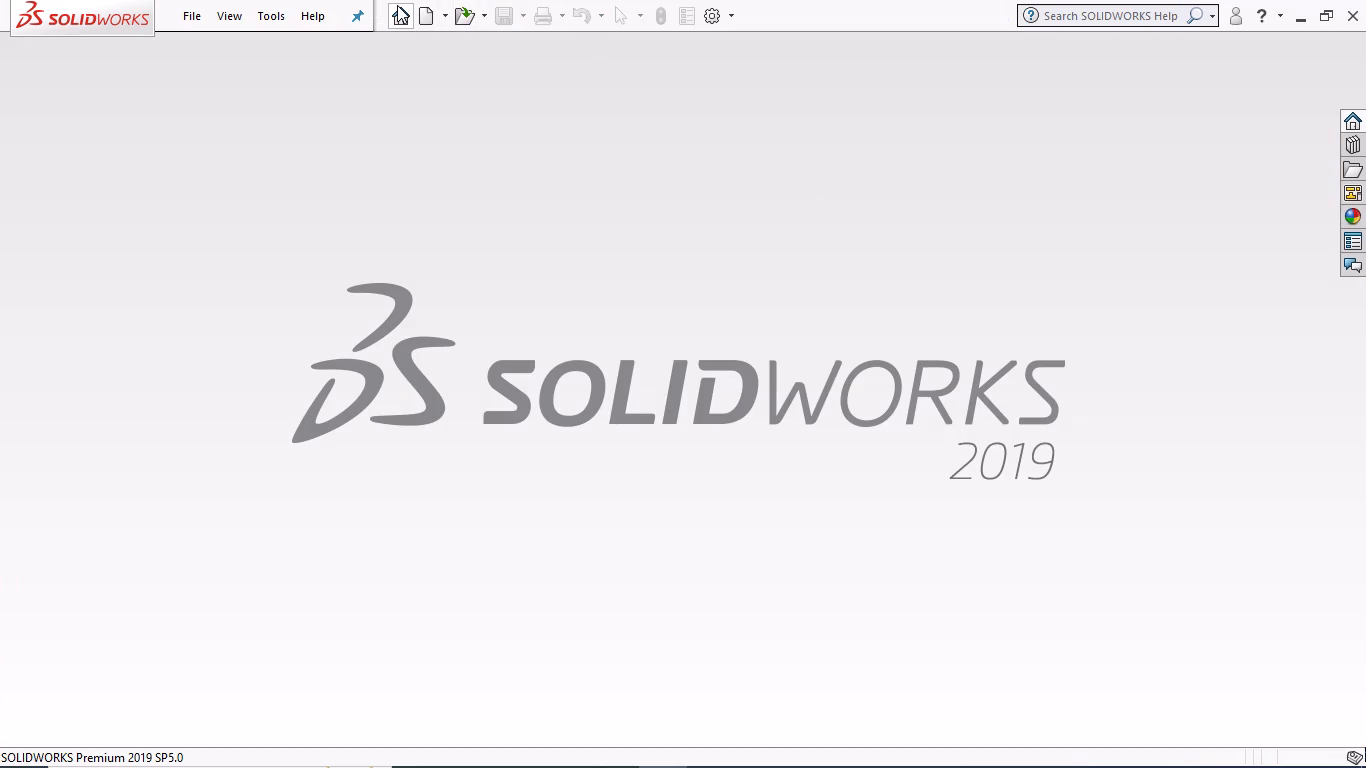
pyautogui.click(397, 5)
pyautogui.click(592, 206)
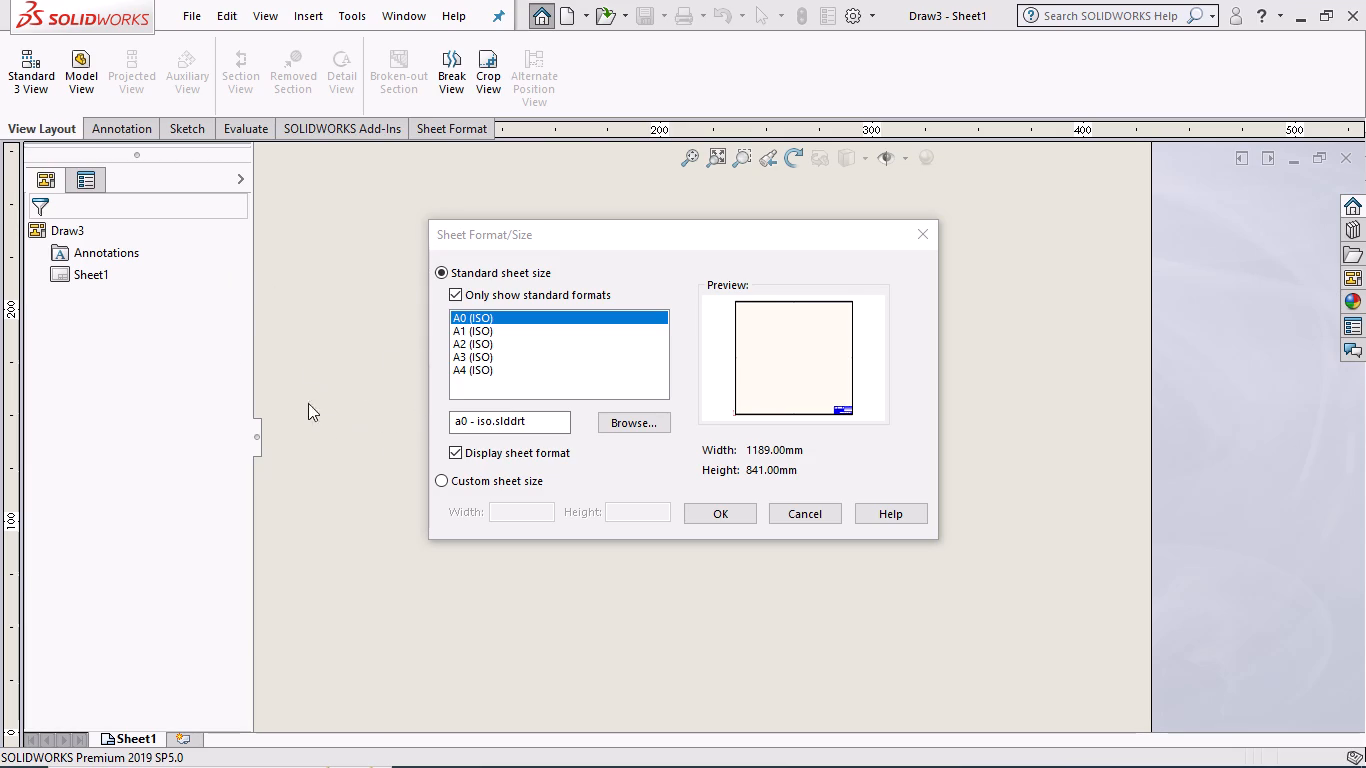
pyautogui.click(730, 514)
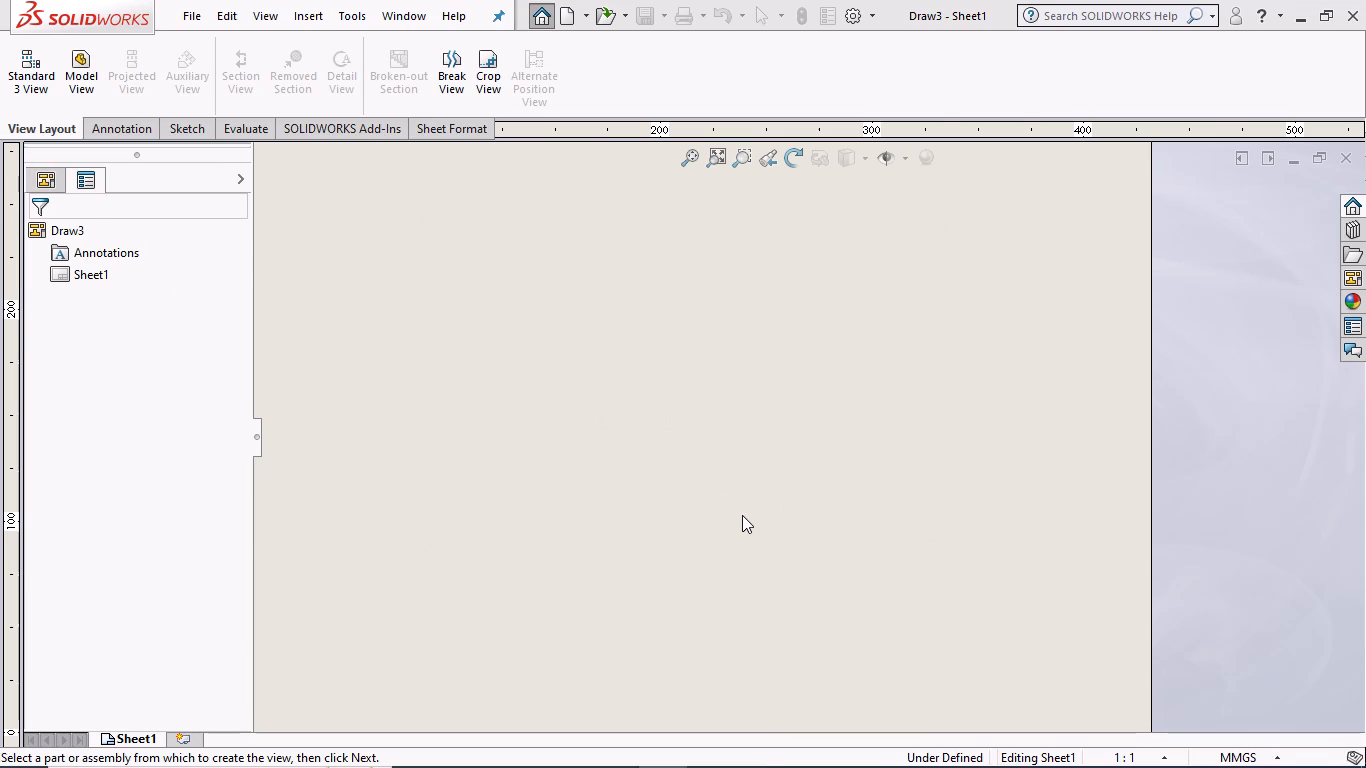
# Insert the front view of the nut part from the assembly 2 folder at the left-centre of the sheet.
pyautogui.click(144, 505)
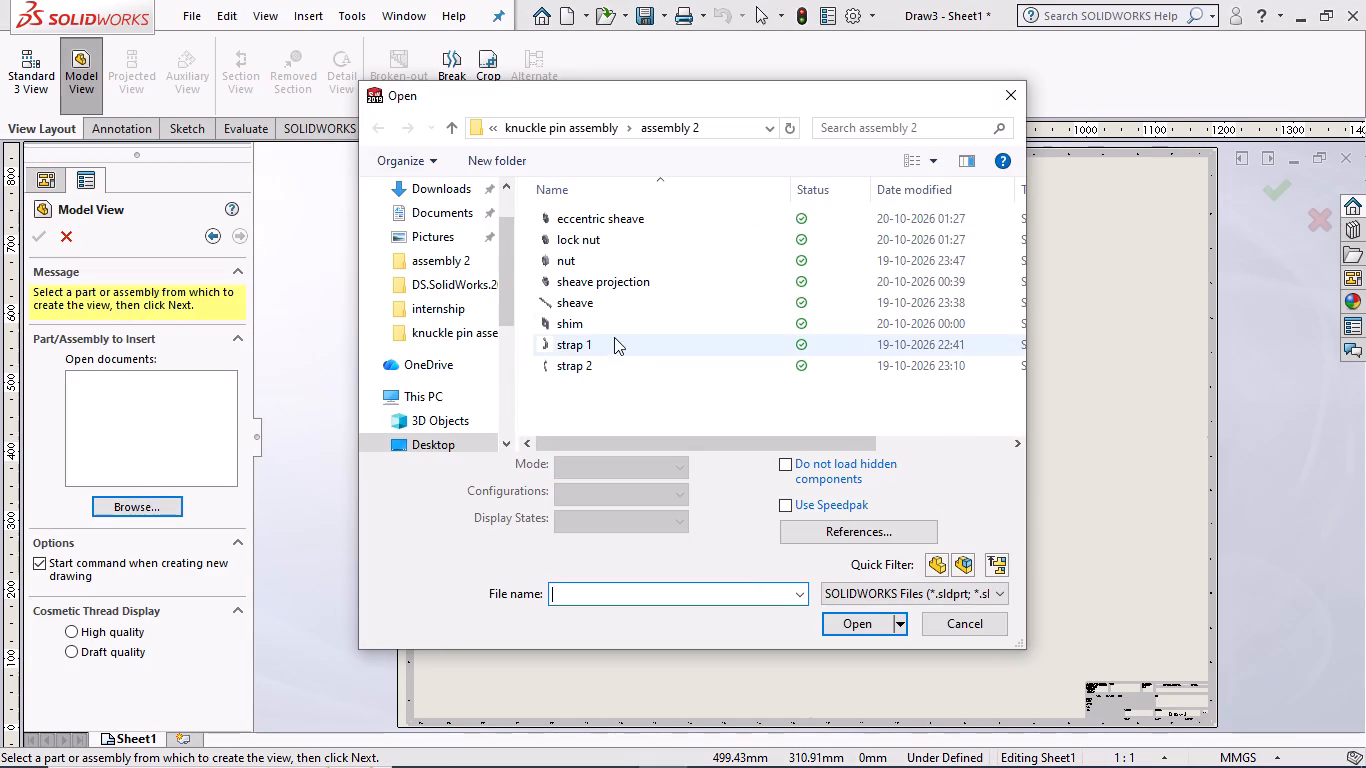
pyautogui.click(574, 260)
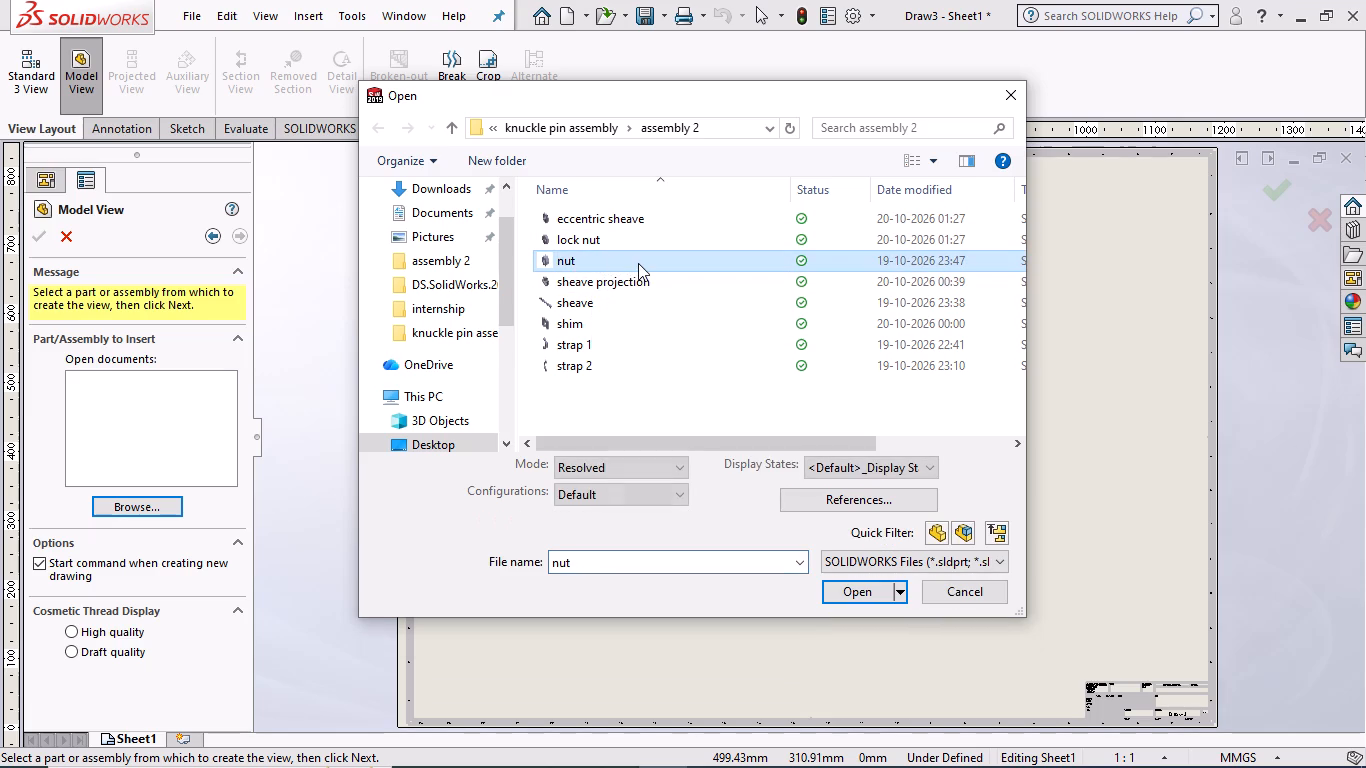
pyautogui.click(855, 590)
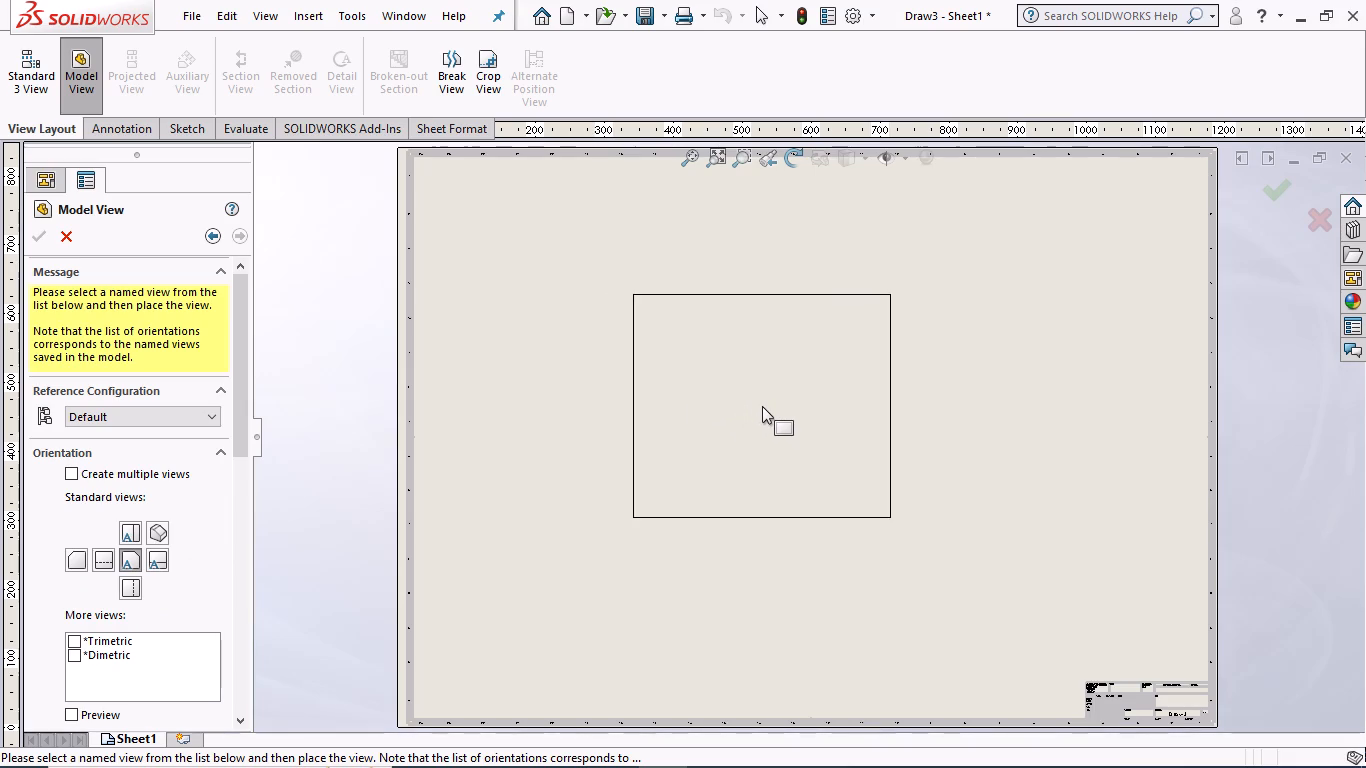
pyautogui.click(126, 557)
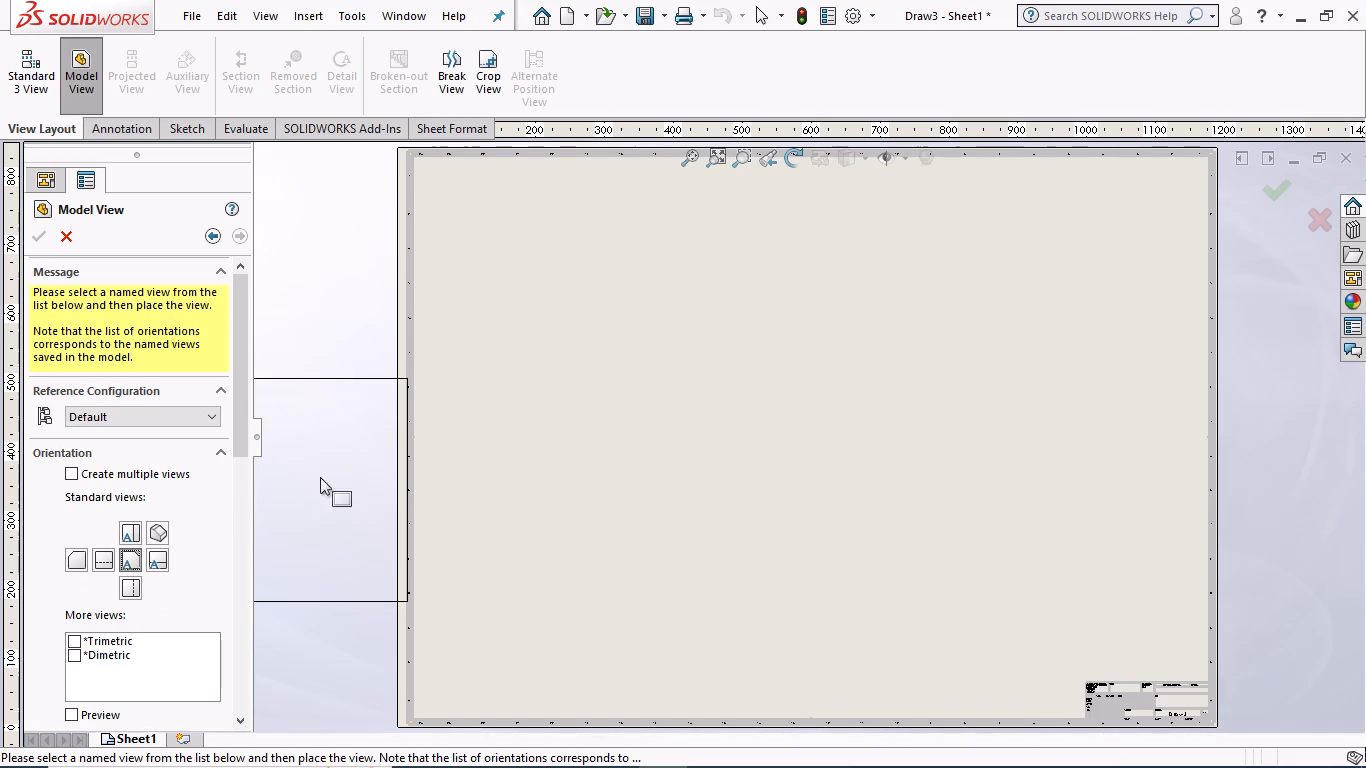
pyautogui.click(666, 422)
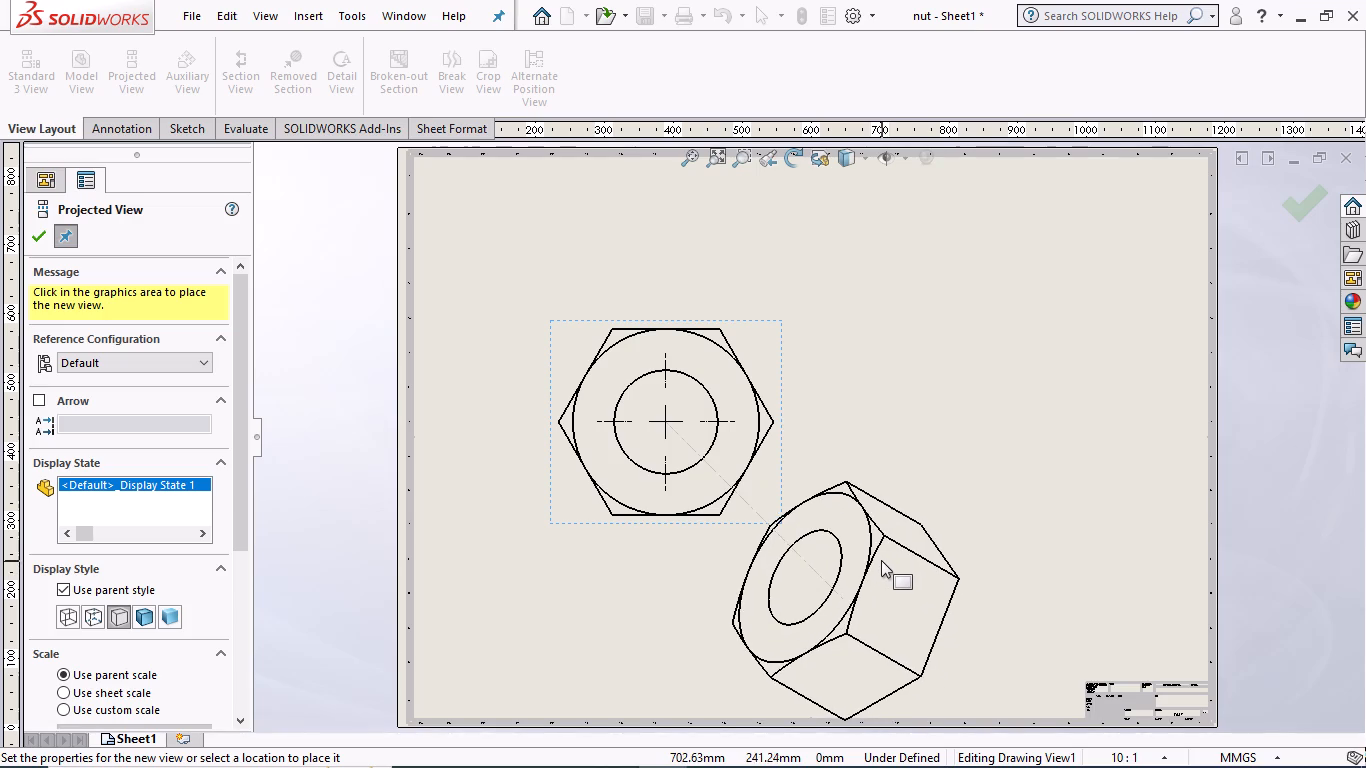
# Project an isometric view diagonally below the nut's front view, a side view to its right and a top view above it.
pyautogui.click(881, 557)
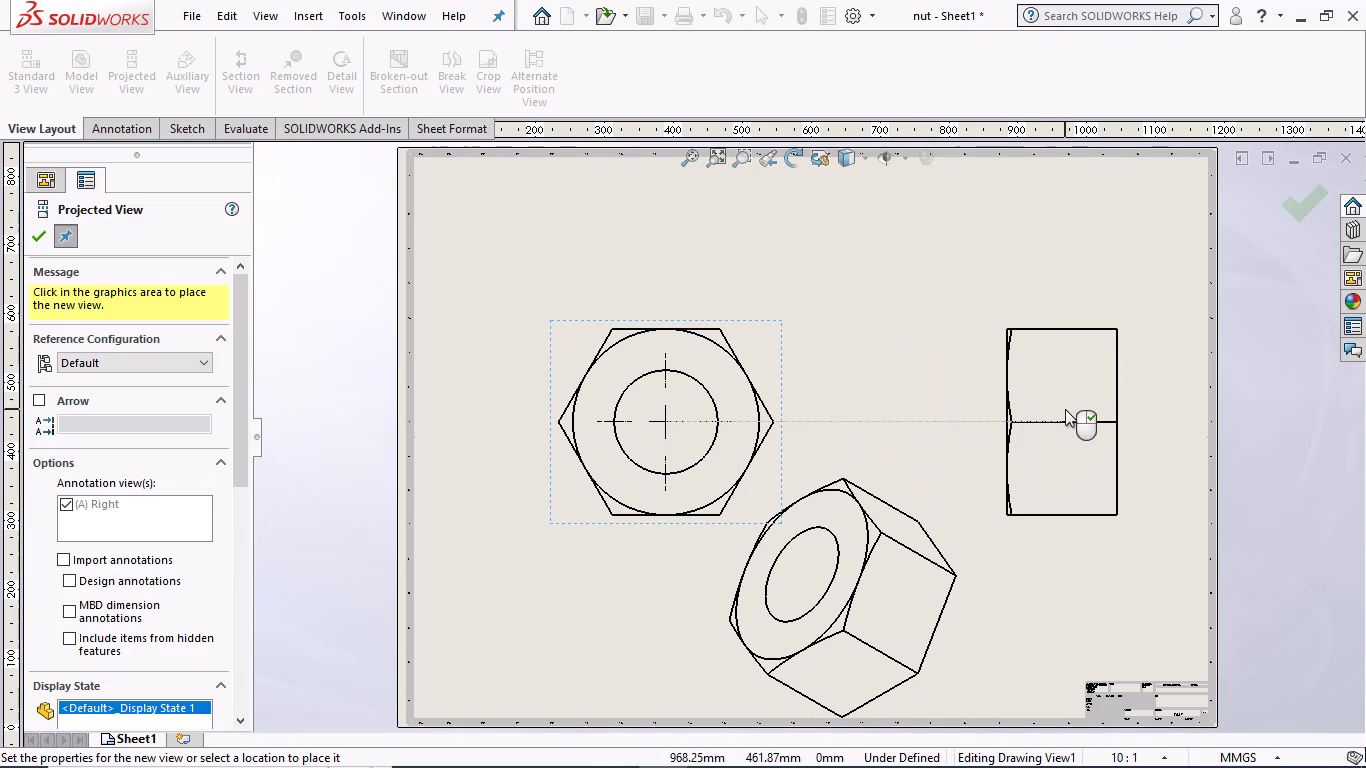
pyautogui.click(1065, 409)
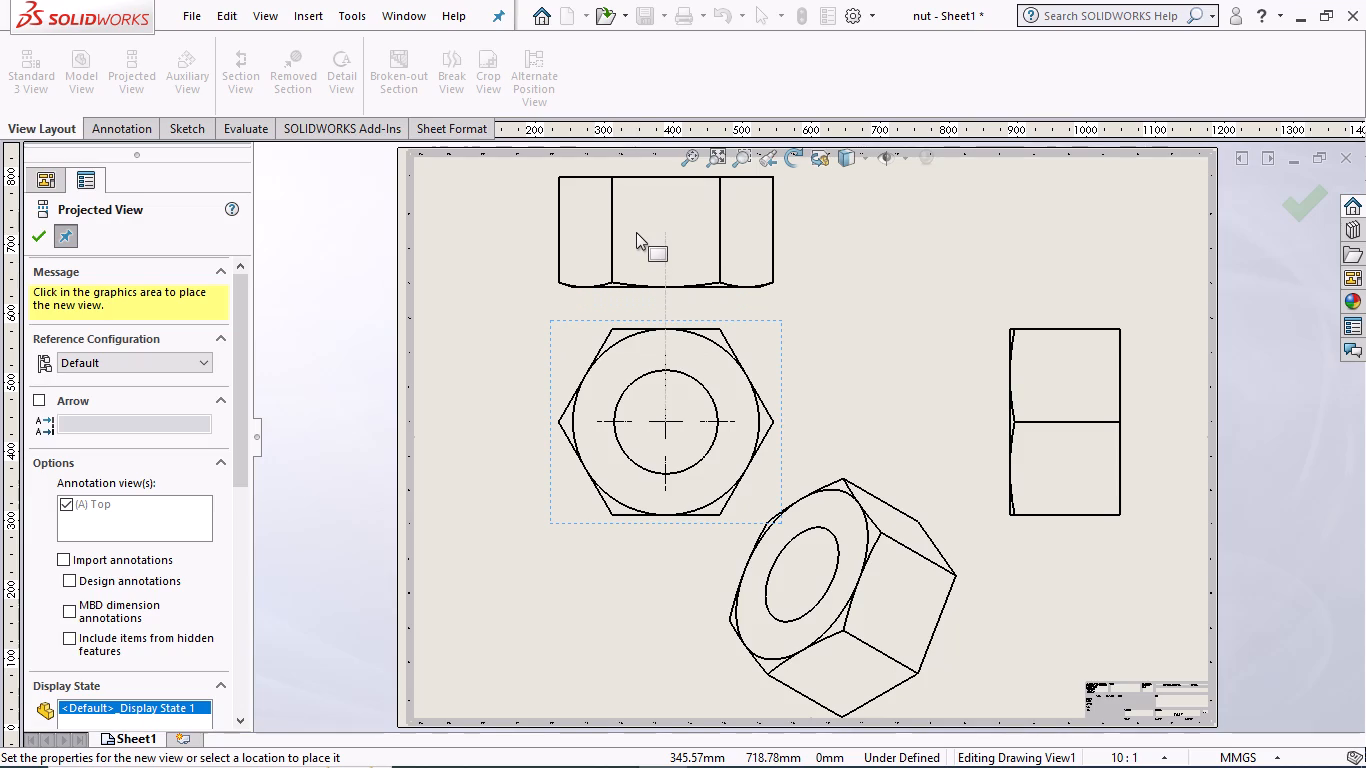
pyautogui.click(636, 232)
pyautogui.press('Escape')
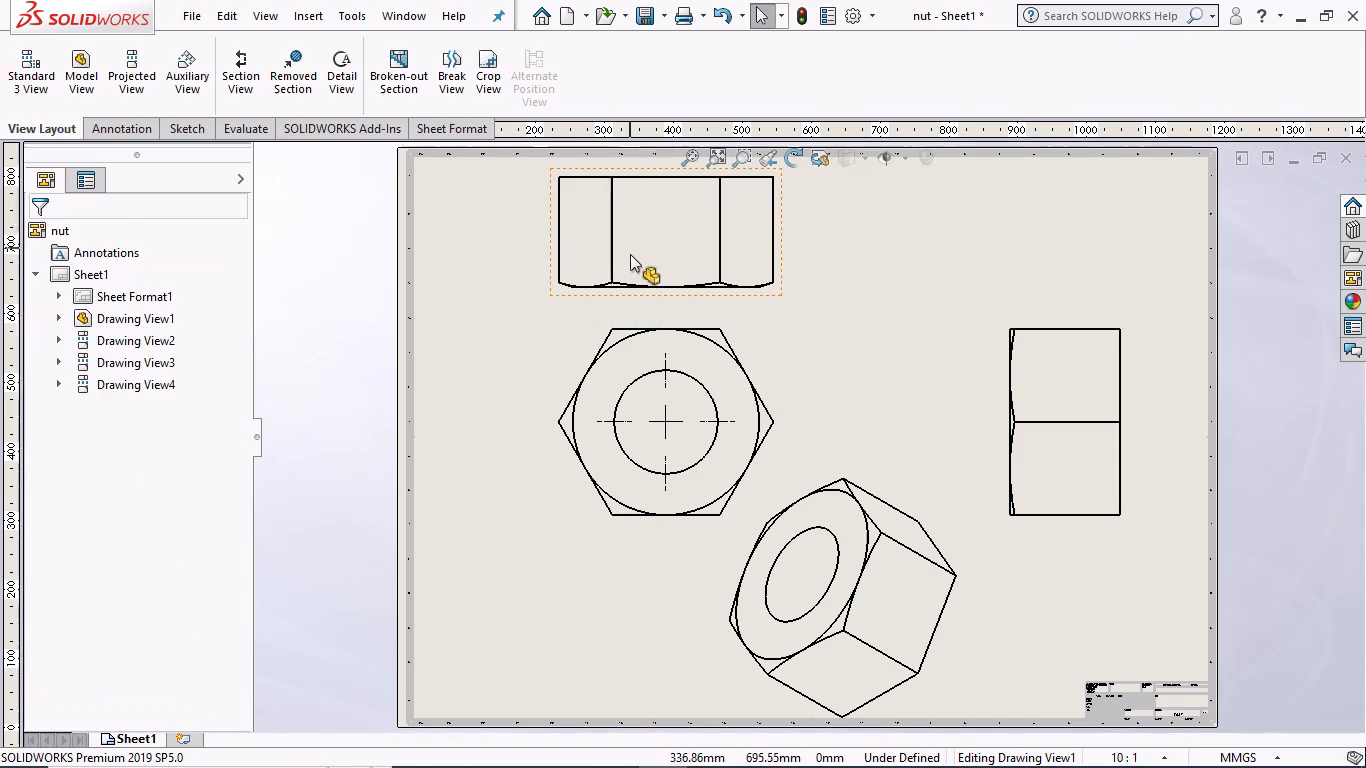
# Add a diameter dimension to the nut's centre hole in the front view, placed left of the view.
pyautogui.rightClick(875, 318)
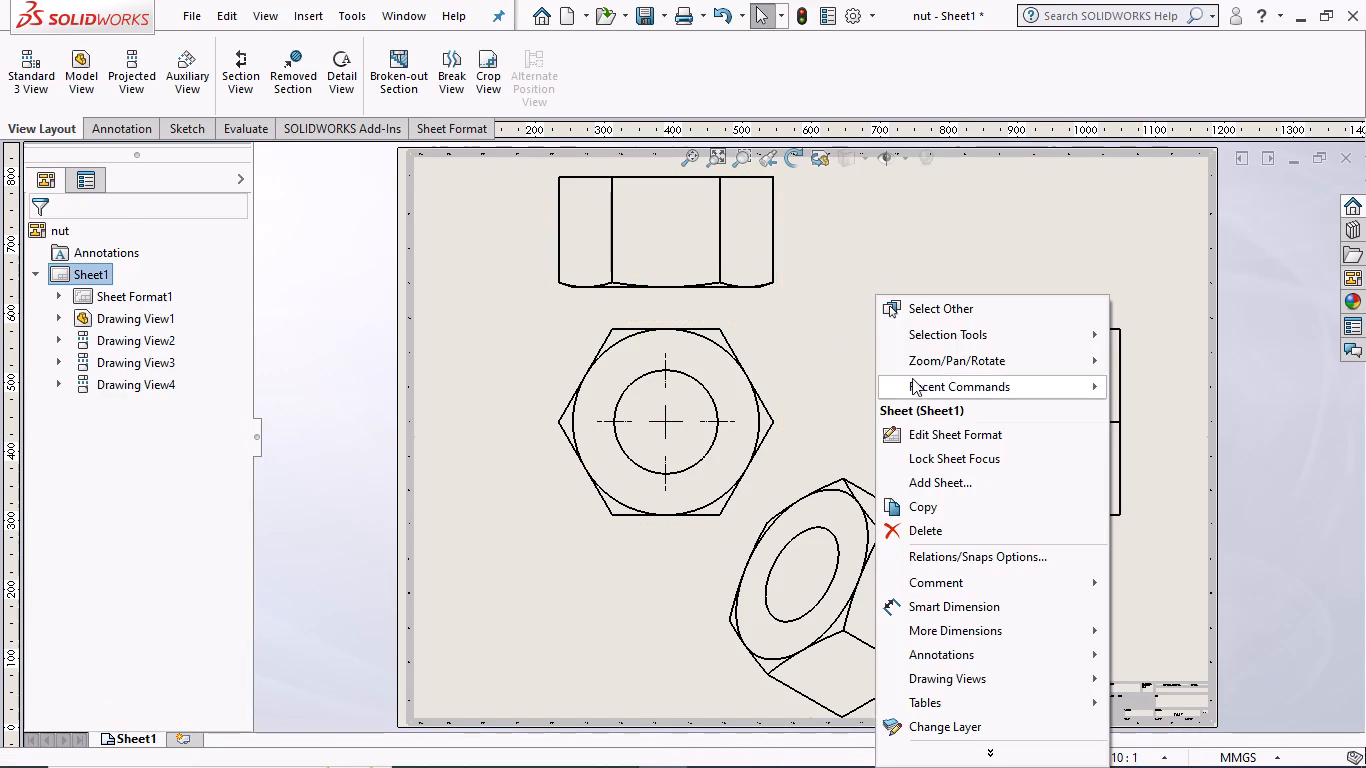
pyautogui.click(951, 602)
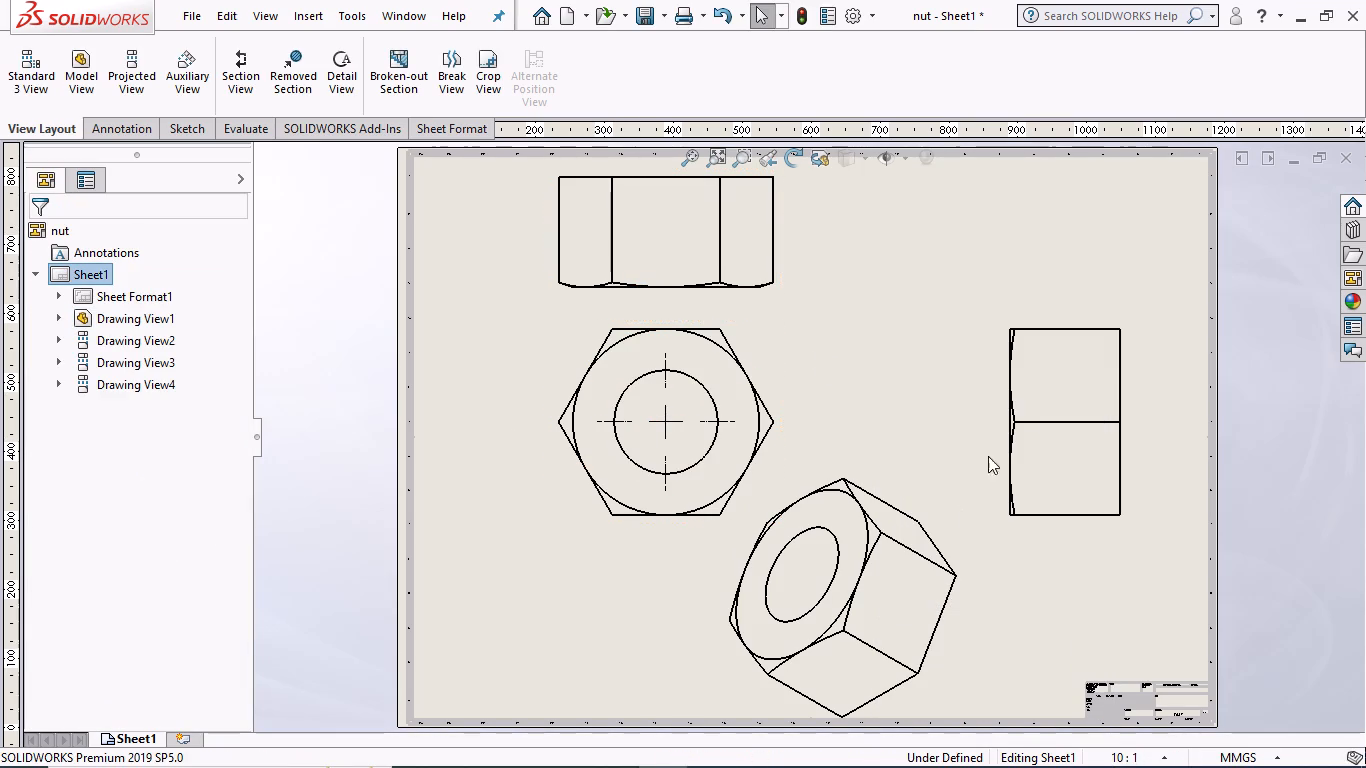
pyautogui.click(618, 397)
pyautogui.click(477, 362)
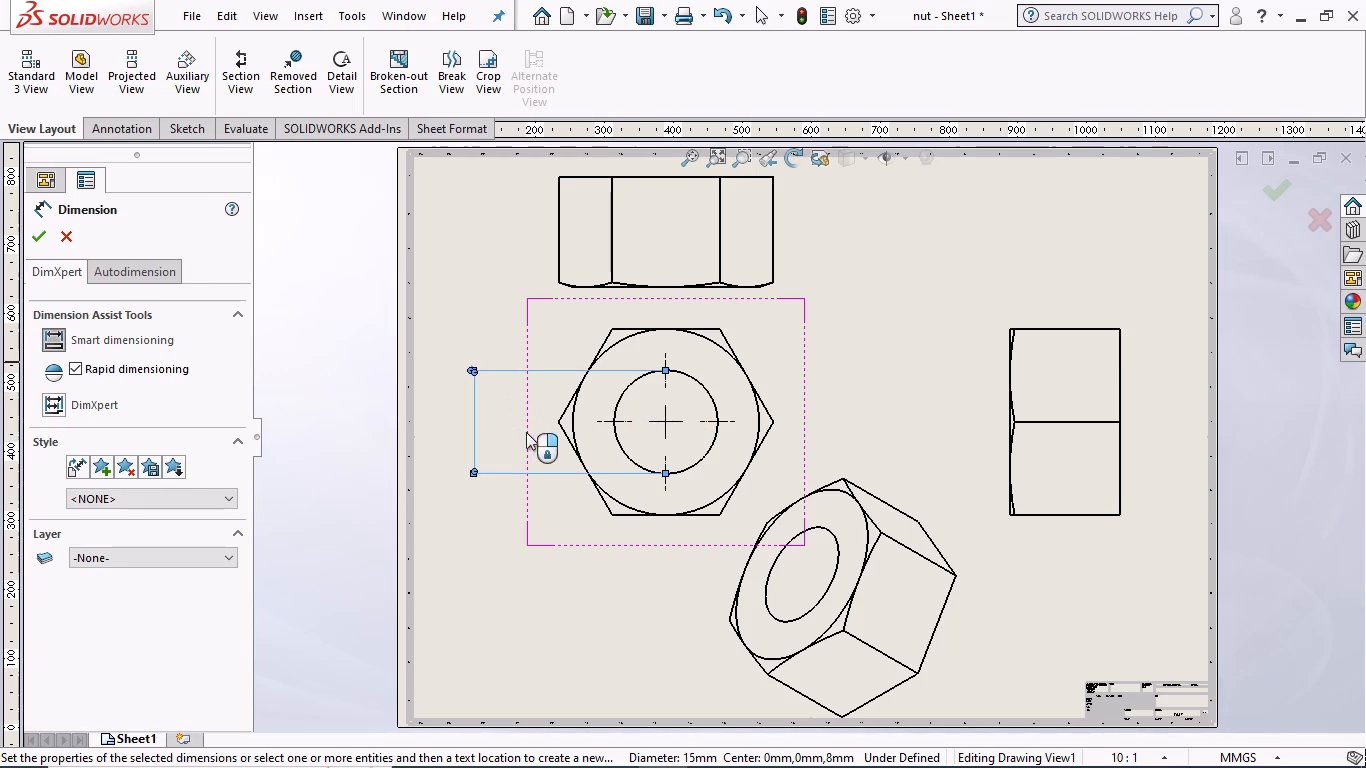
# Move the hole diameter's dimension text down to the middle of its dimension line.
pyautogui.scroll(-4, 554, 439)
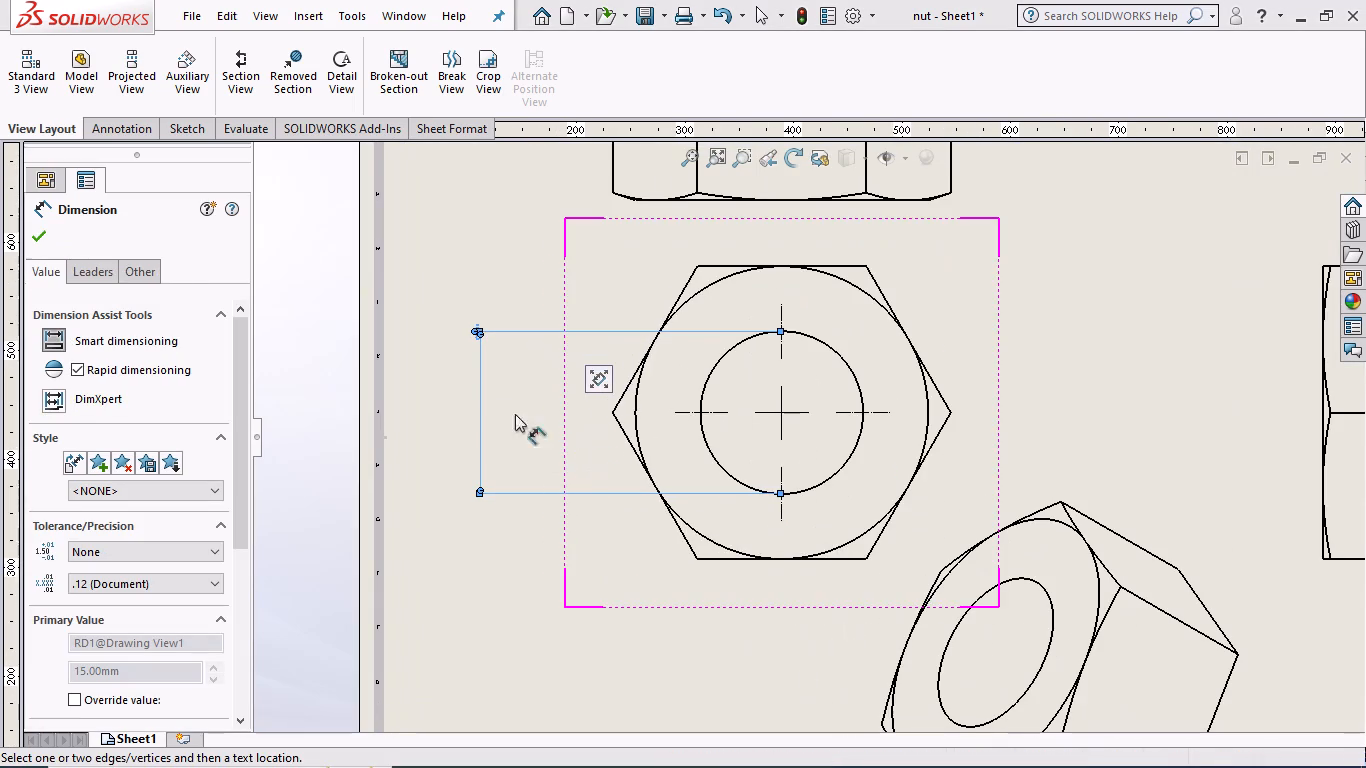
pyautogui.scroll(-3, 474, 338)
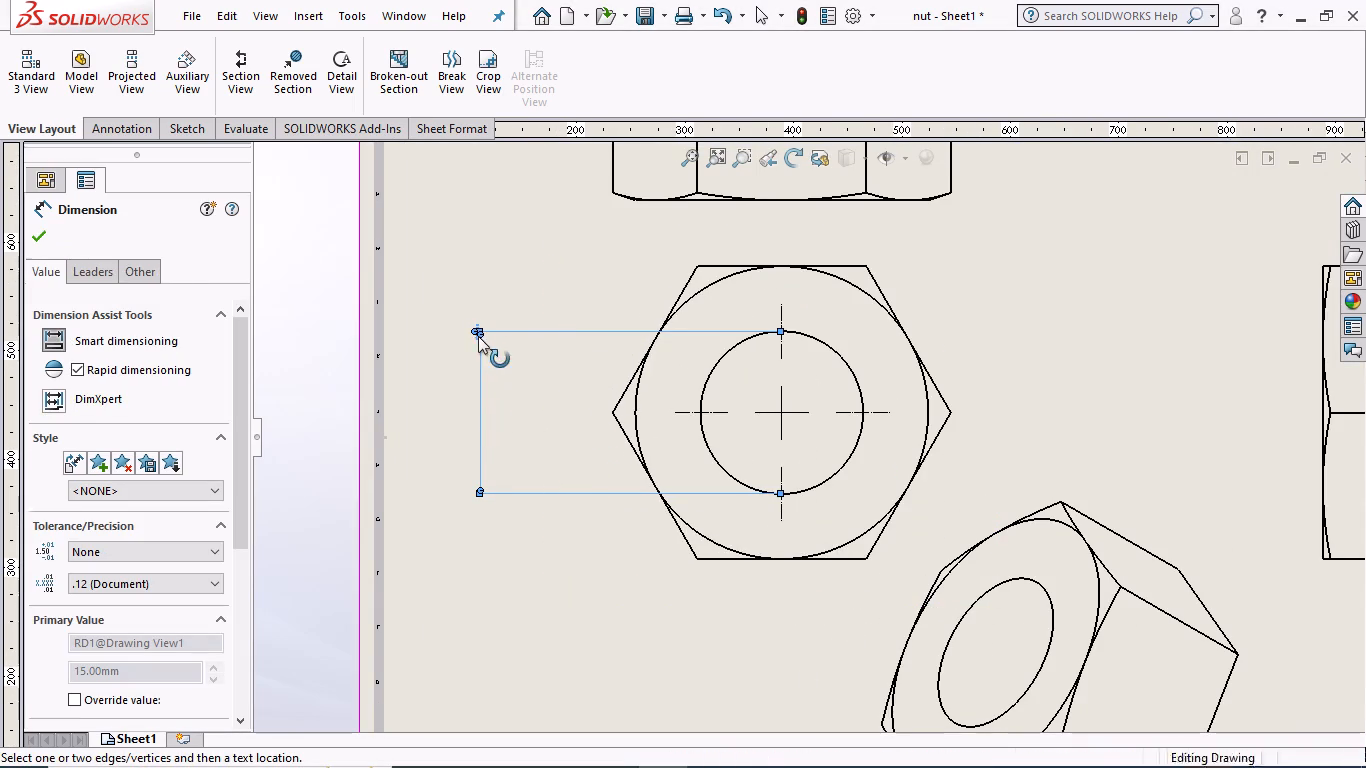
pyautogui.scroll(-6, 478, 336)
pyautogui.moveTo(605, 384); pyautogui.dragTo(595, 638)
pyautogui.moveTo(607, 387); pyautogui.dragTo(610, 539)
pyautogui.scroll(5, 673, 474)
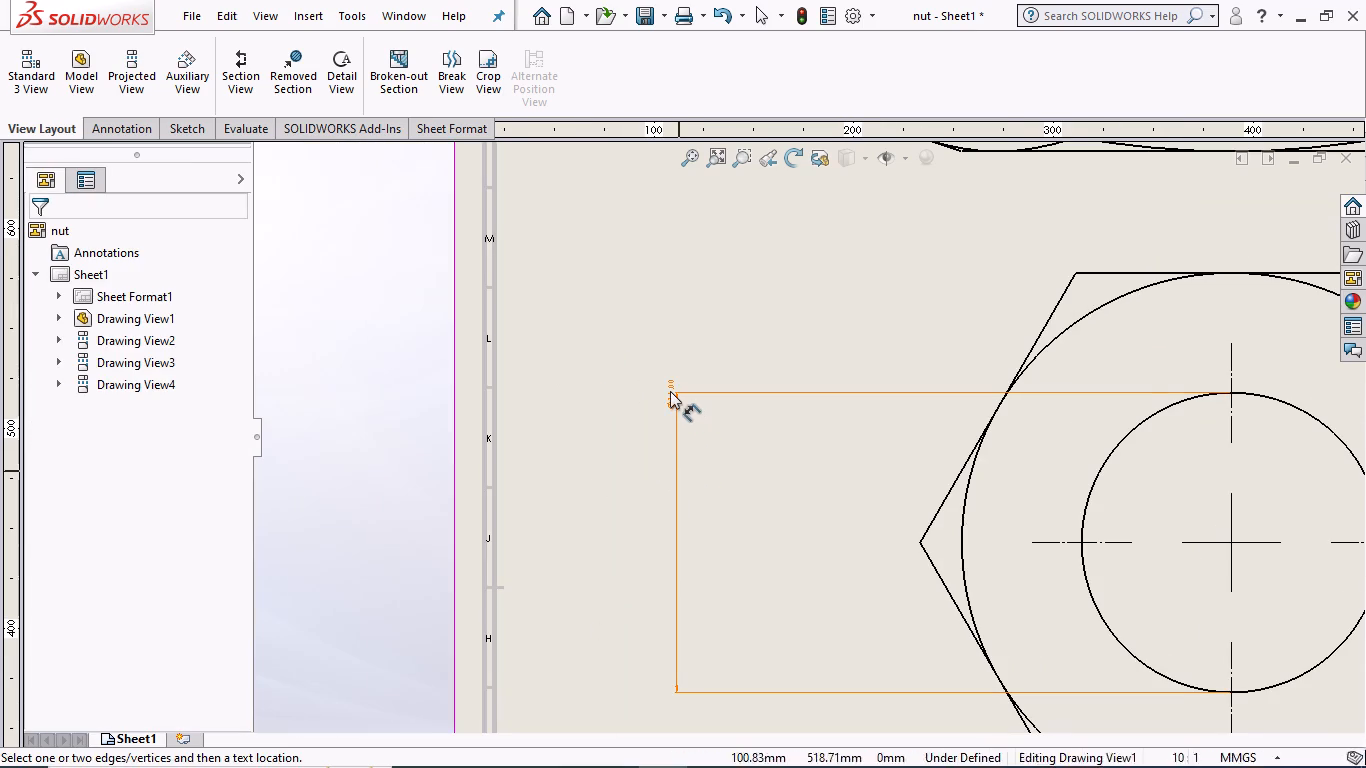
pyautogui.moveTo(669, 385); pyautogui.dragTo(679, 446)
pyautogui.moveTo(692, 401); pyautogui.dragTo(692, 515)
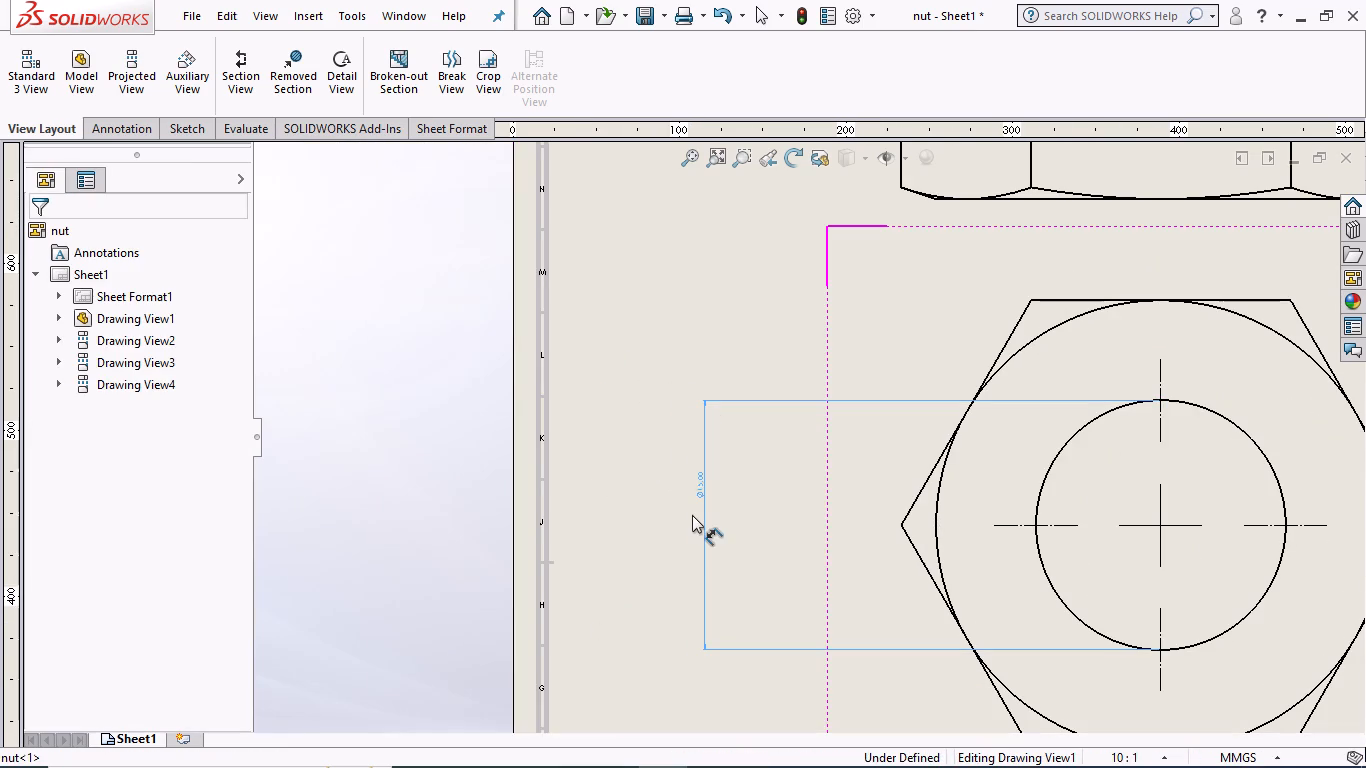
pyautogui.moveTo(692, 515); pyautogui.dragTo(692, 526)
pyautogui.scroll(1, 981, 453)
pyautogui.scroll(1, 1245, 538)
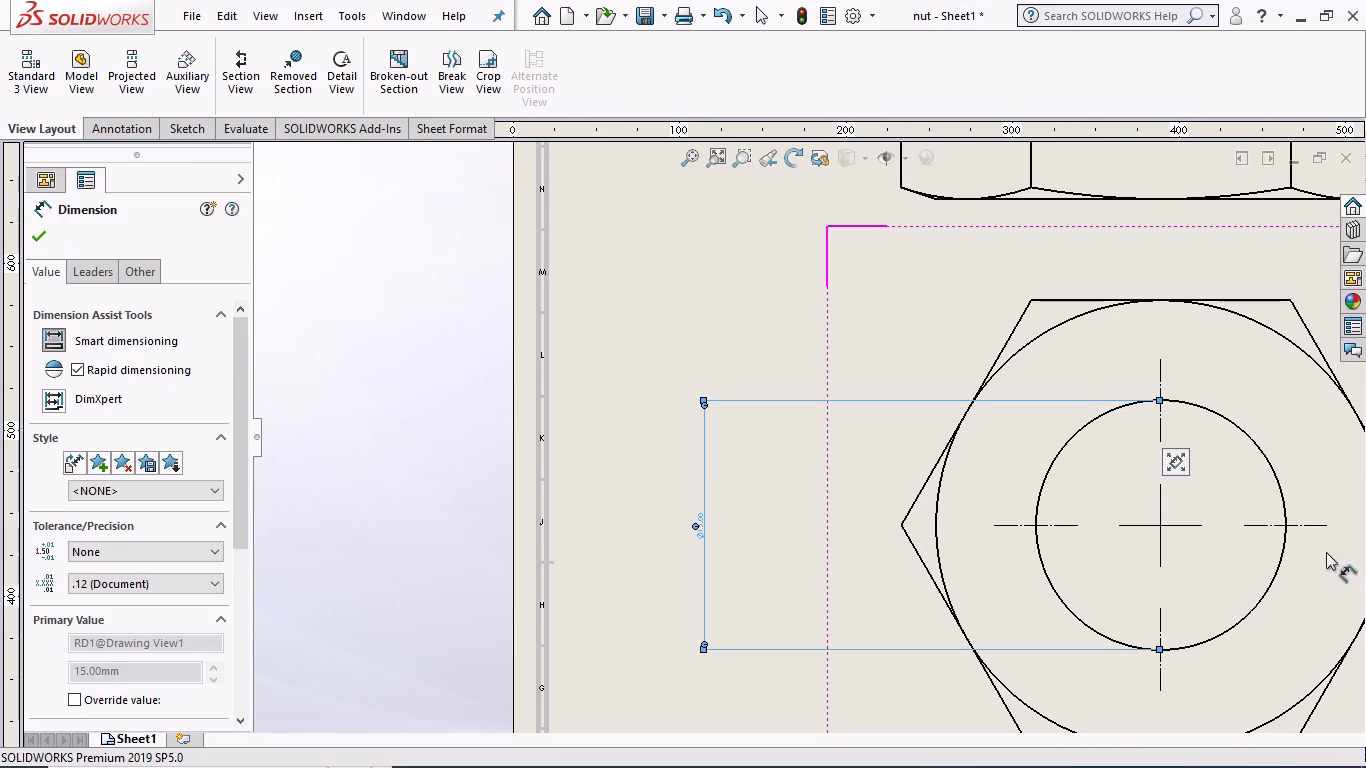
# Dimension the hexagon's width between its leftmost and rightmost corners, placed just above the front view's outline.
pyautogui.scroll(4, 912, 523)
pyautogui.scroll(-6, 927, 477)
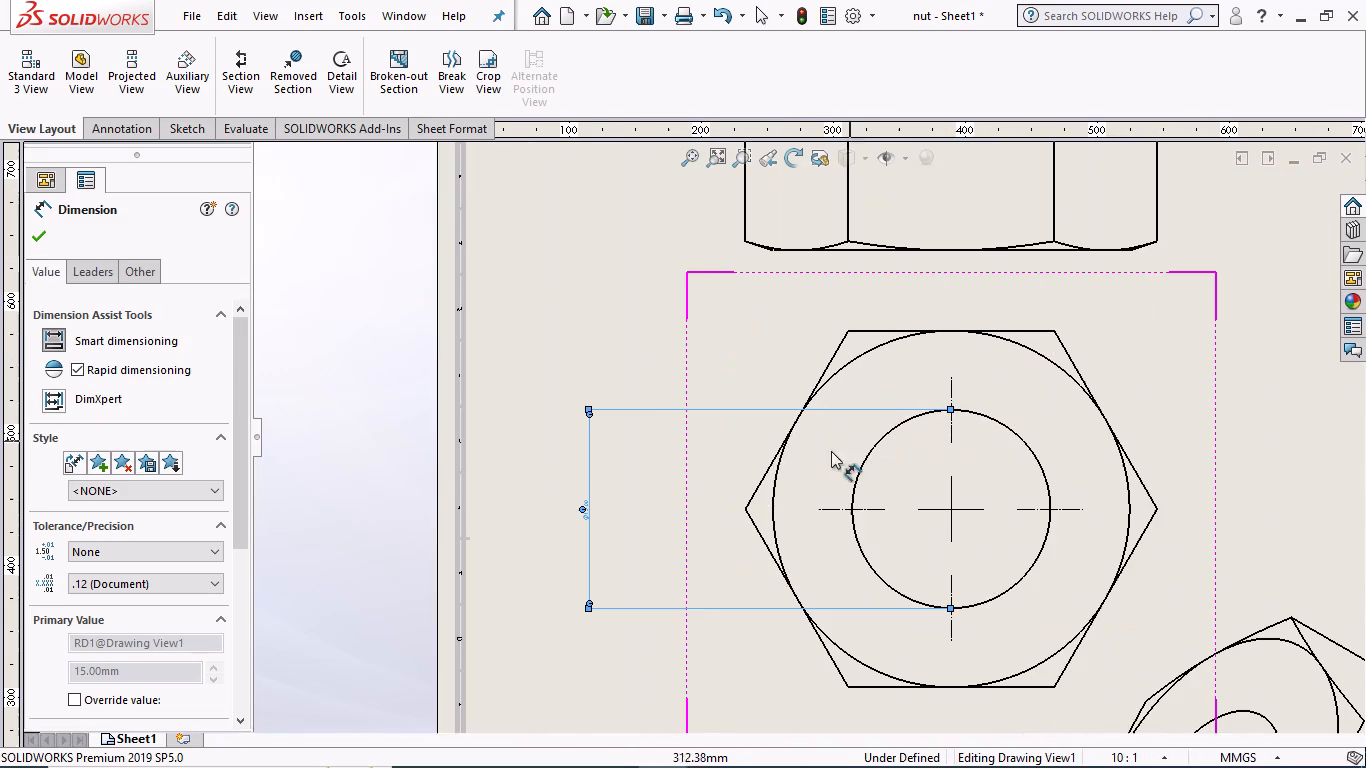
pyautogui.click(745, 508)
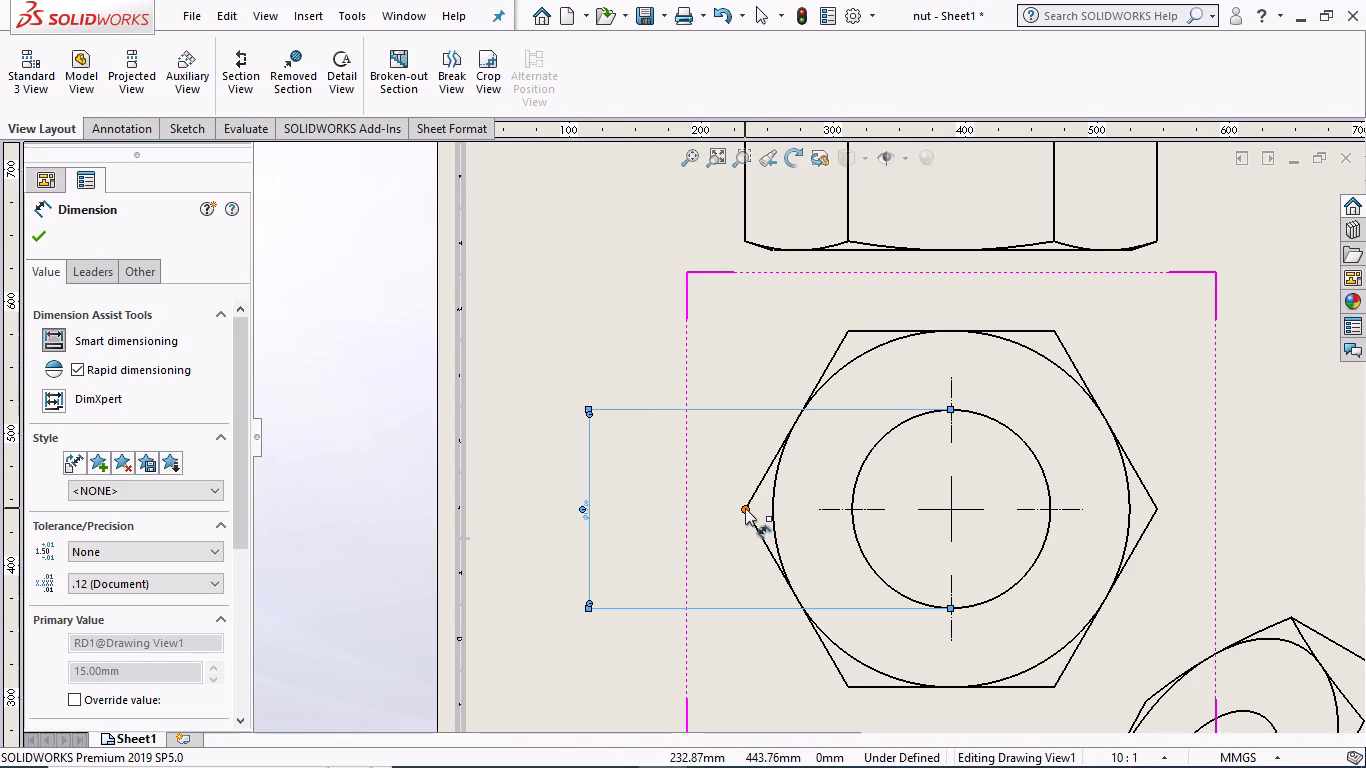
pyautogui.click(846, 329)
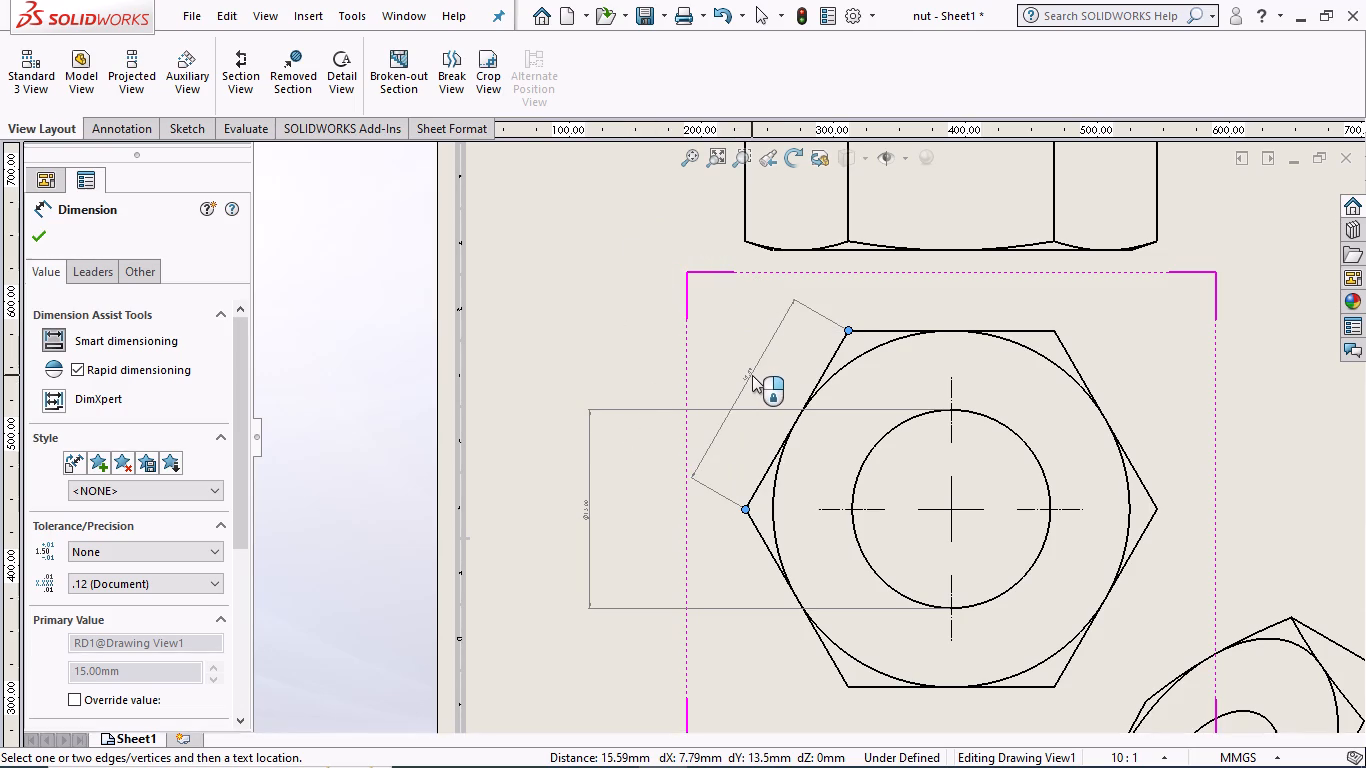
pyautogui.press('Escape')
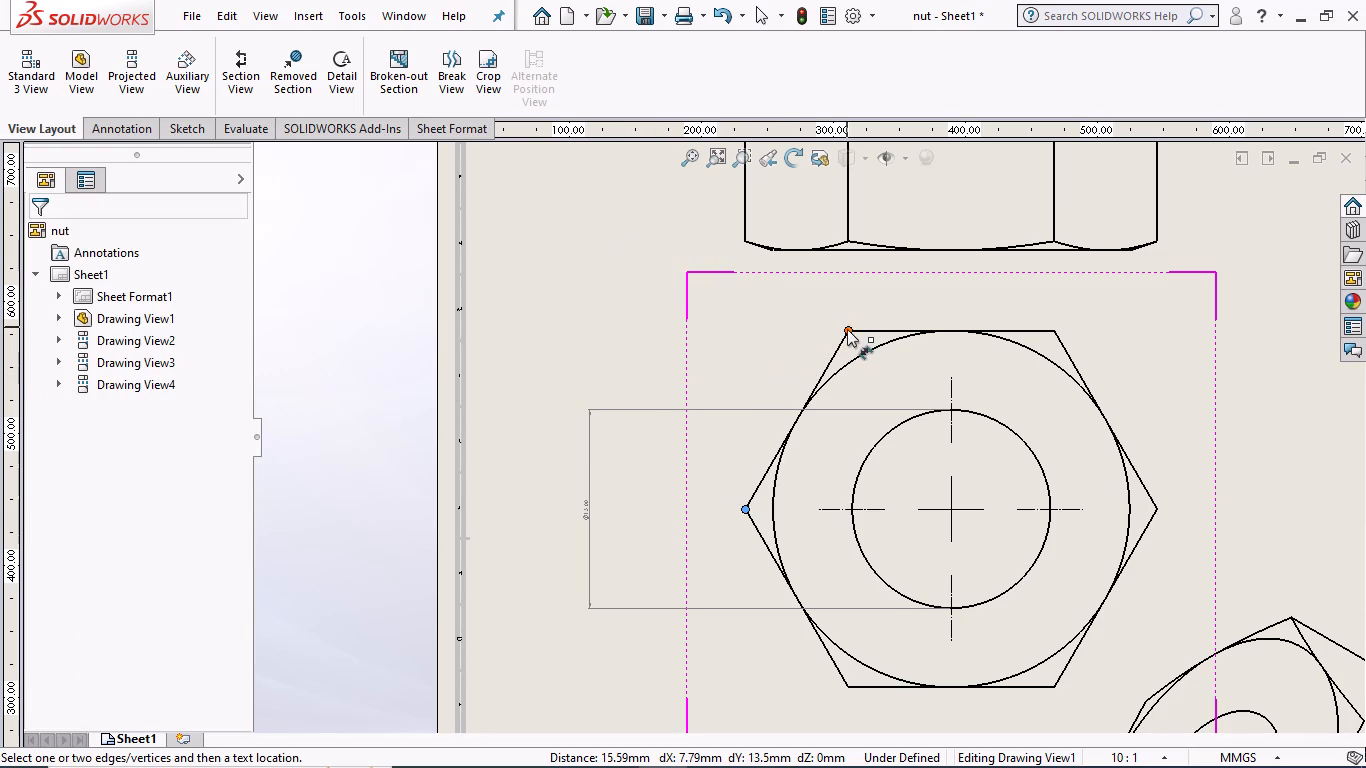
pyautogui.click(847, 329)
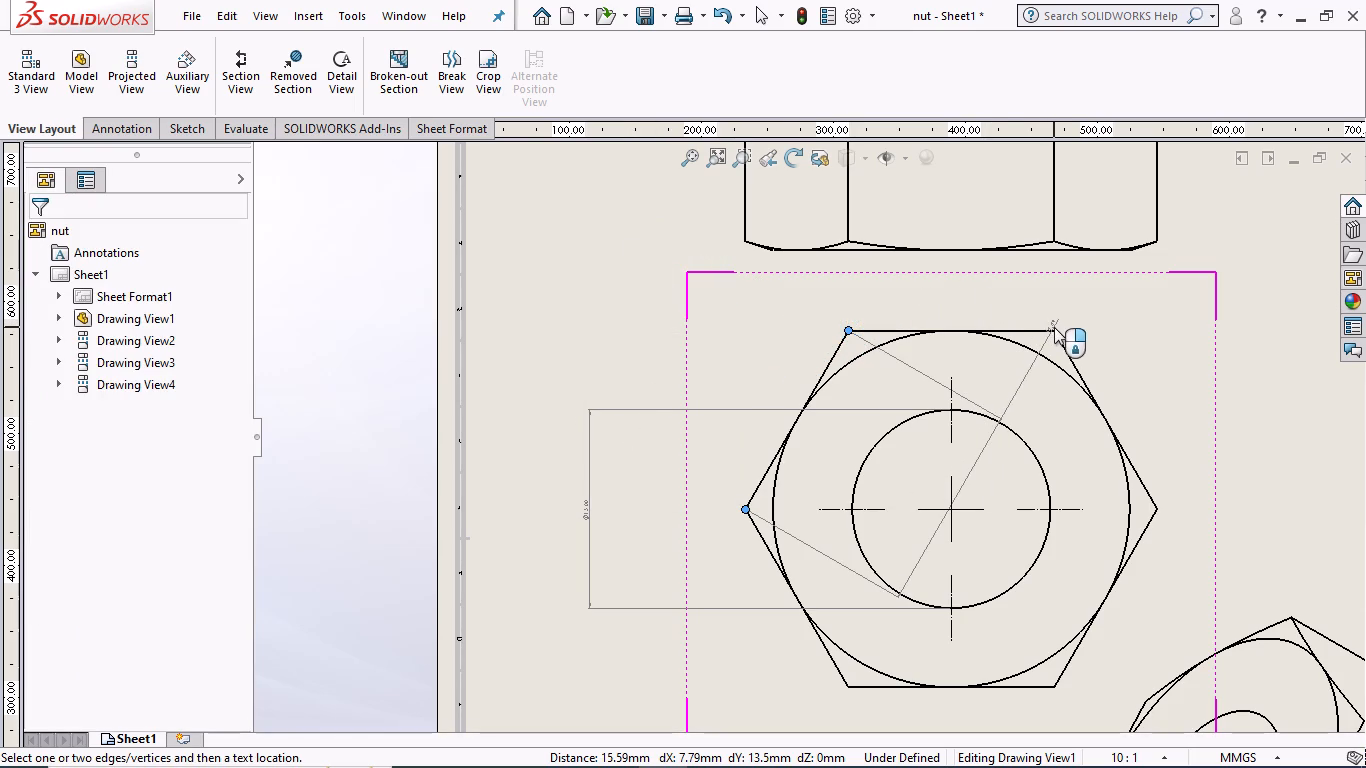
pyautogui.click(1055, 330)
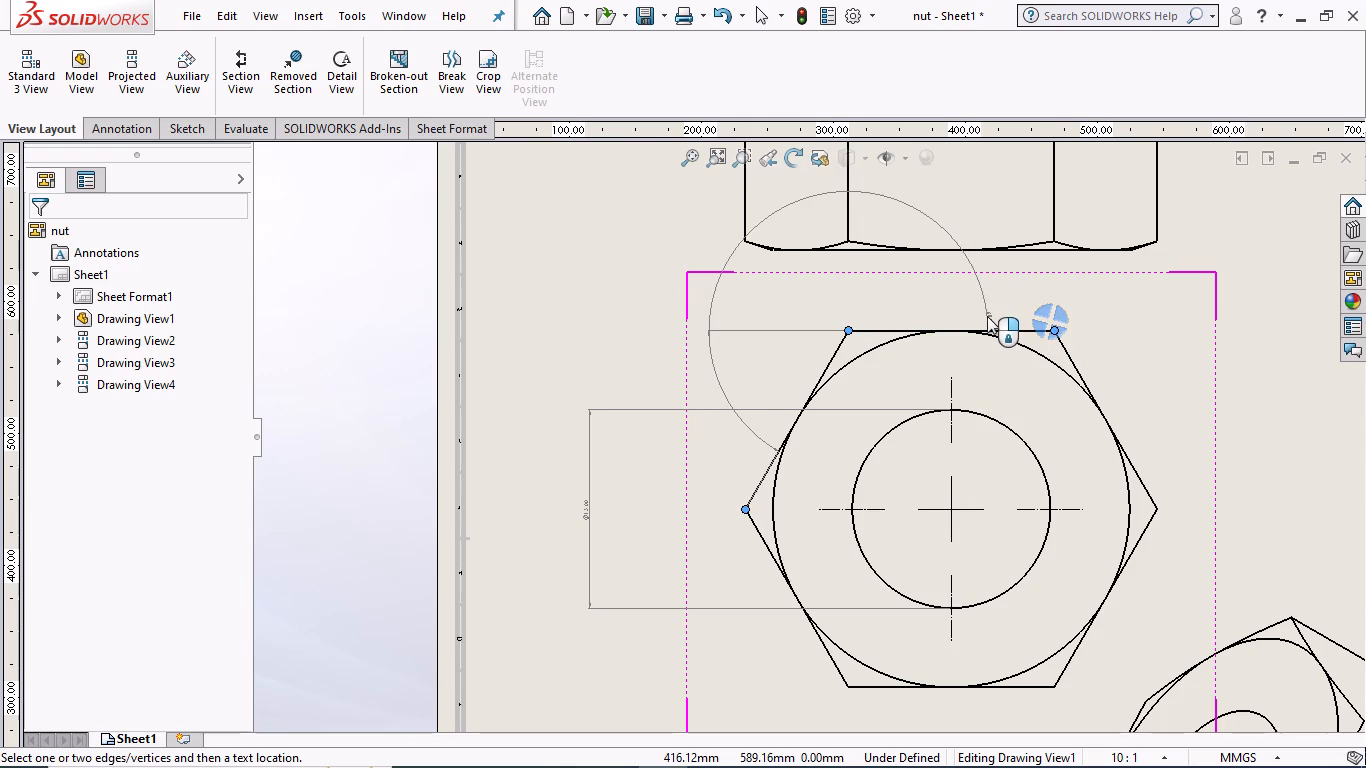
pyautogui.press('Escape')
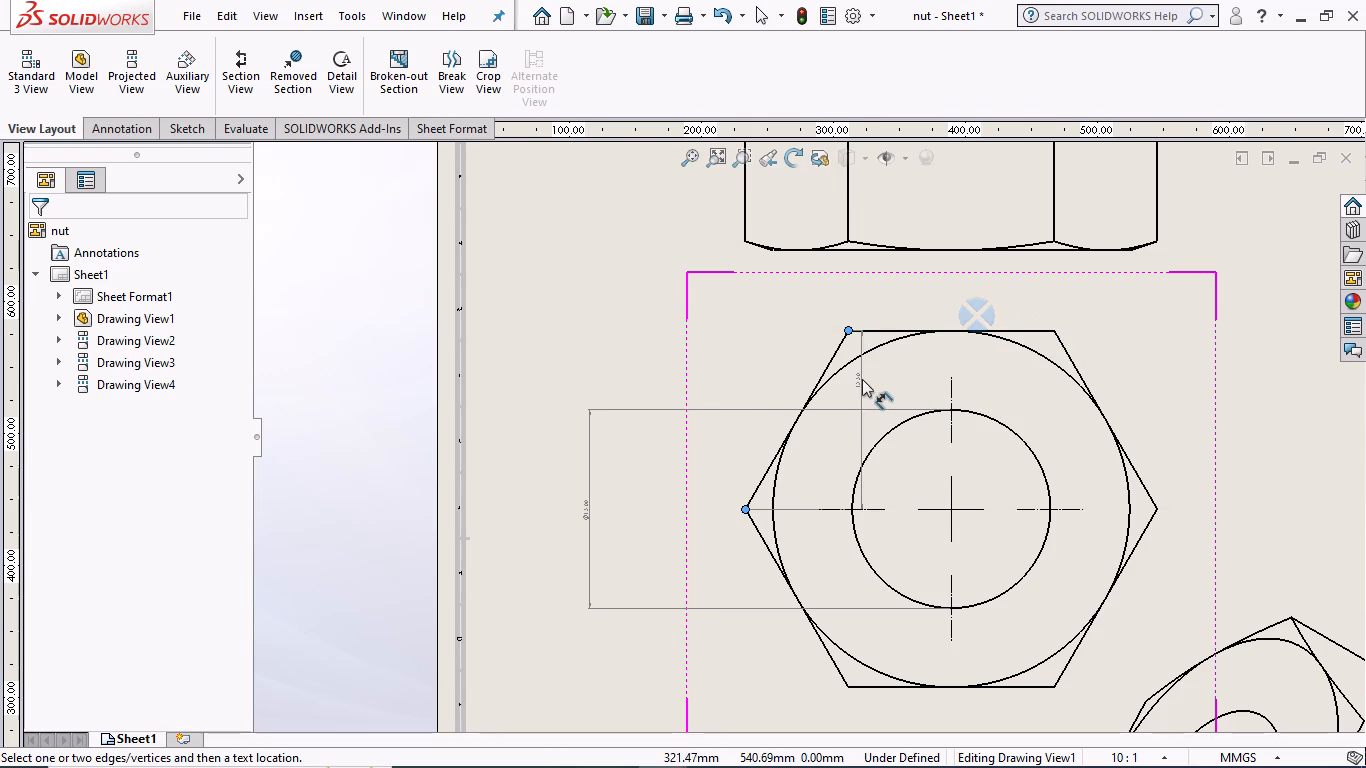
pyautogui.press('Escape')
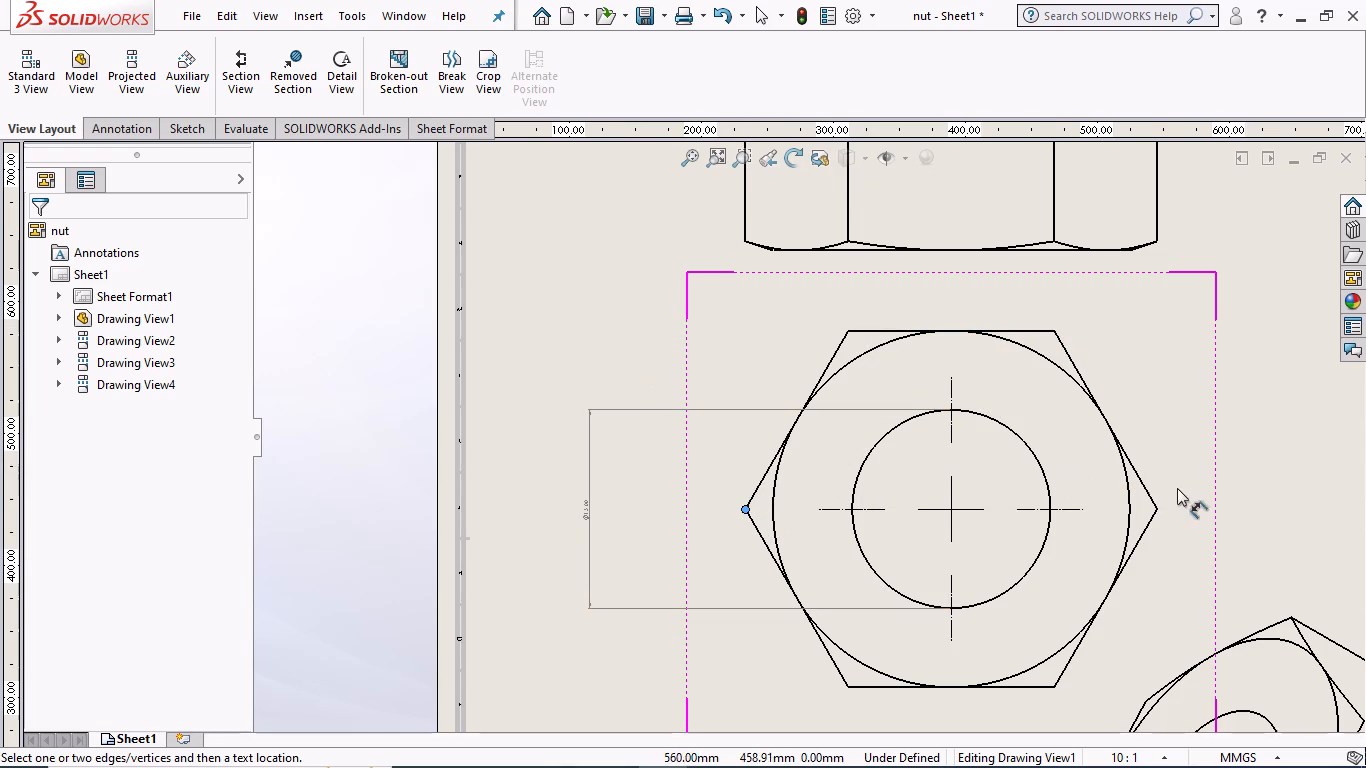
pyautogui.click(1155, 510)
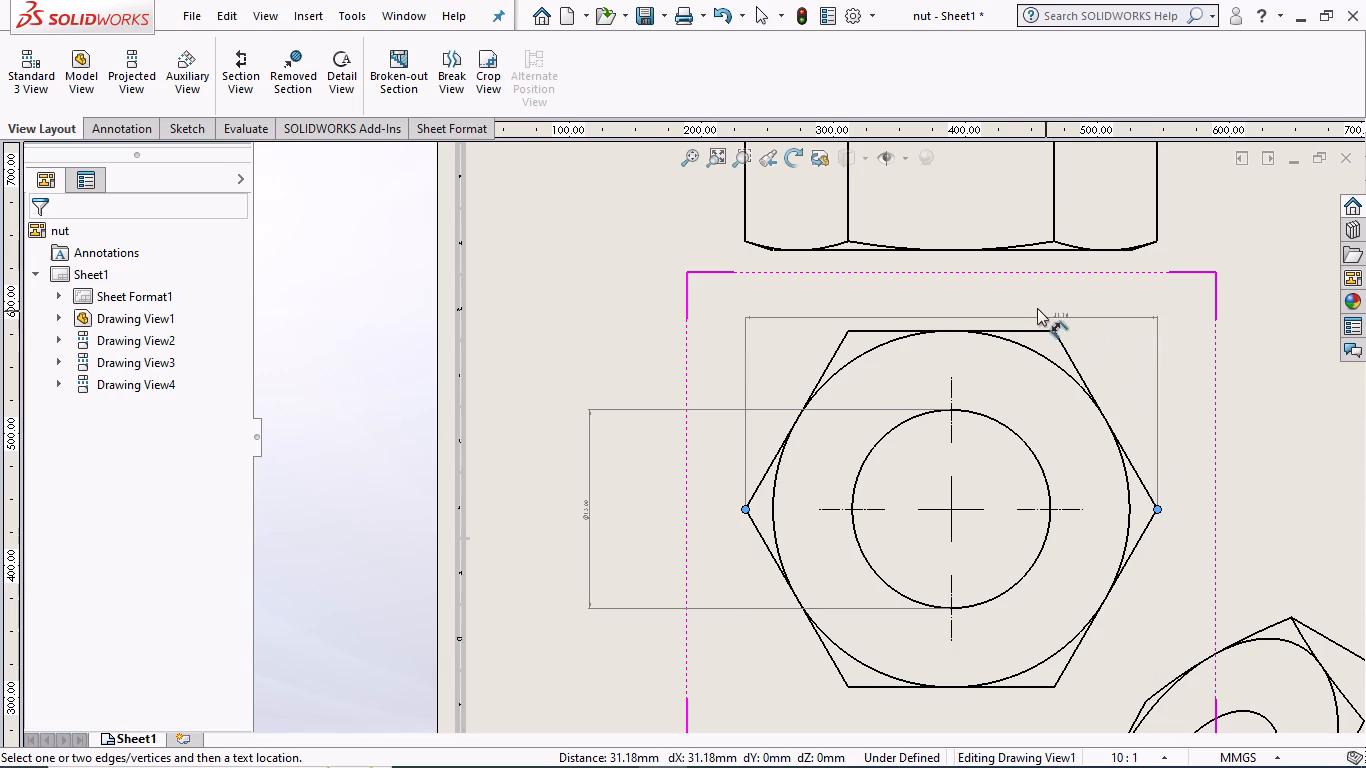
pyautogui.click(953, 303)
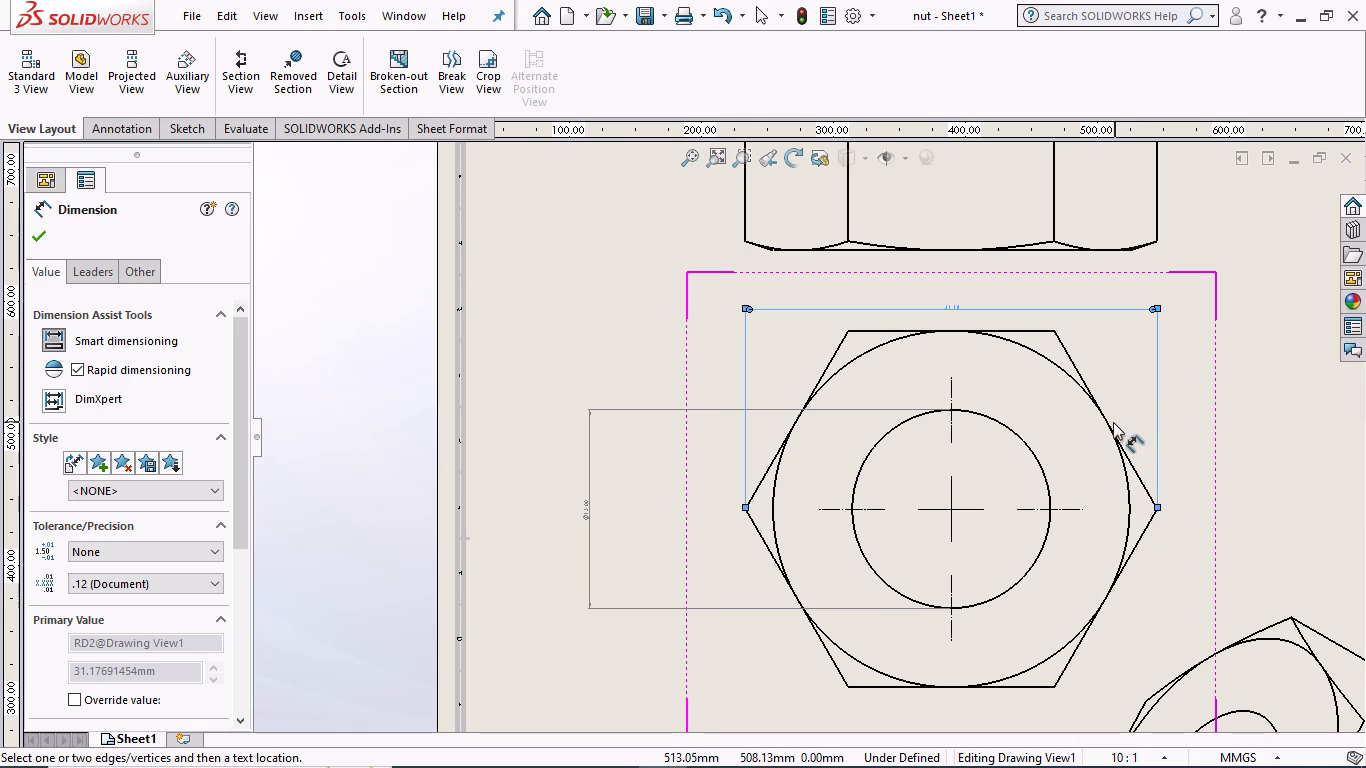
# Dimension the length of the hexagon's bottom edge, placed below the front view.
pyautogui.click(1006, 686)
pyautogui.click(972, 718)
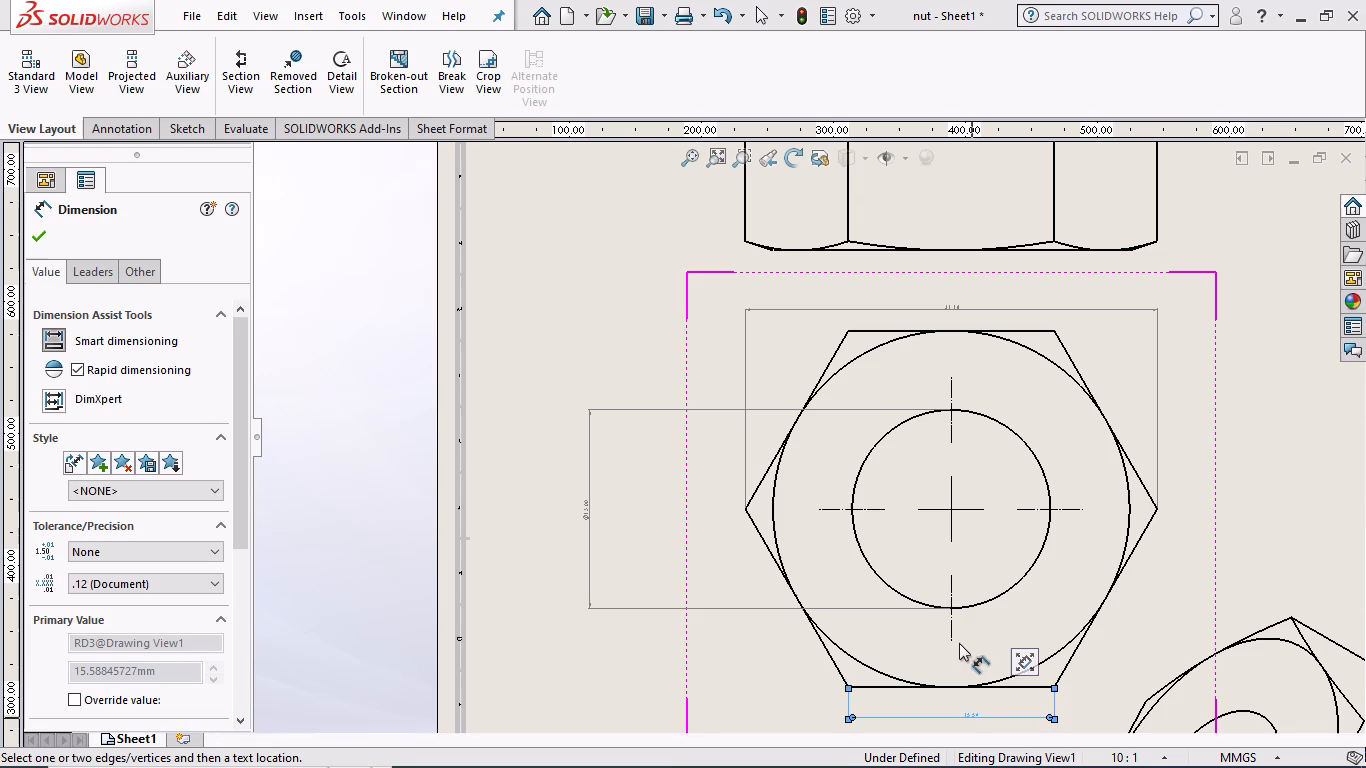
# Dimension the length of the nut's bottom edge in the side view, placed below that view.
pyautogui.scroll(2, 905, 487)
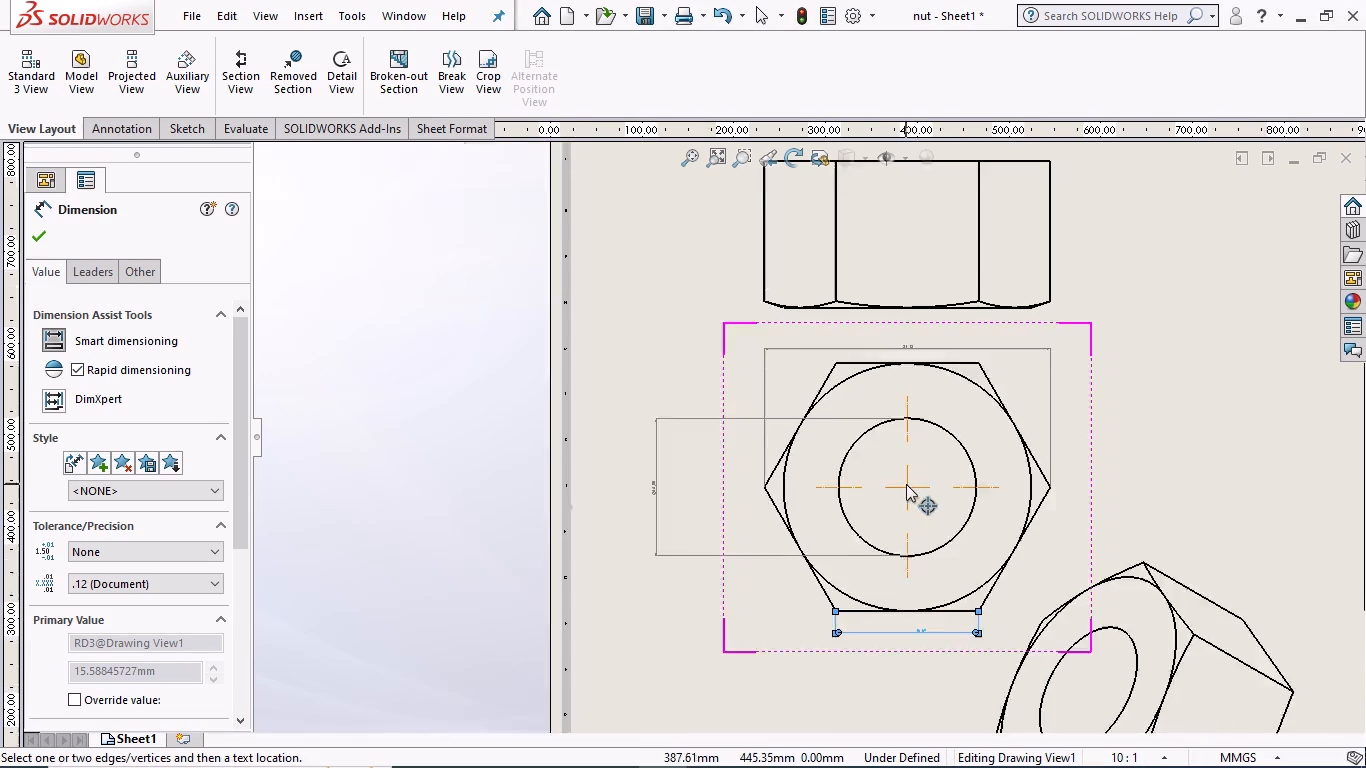
pyautogui.scroll(3, 906, 484)
pyautogui.scroll(-2, 1100, 599)
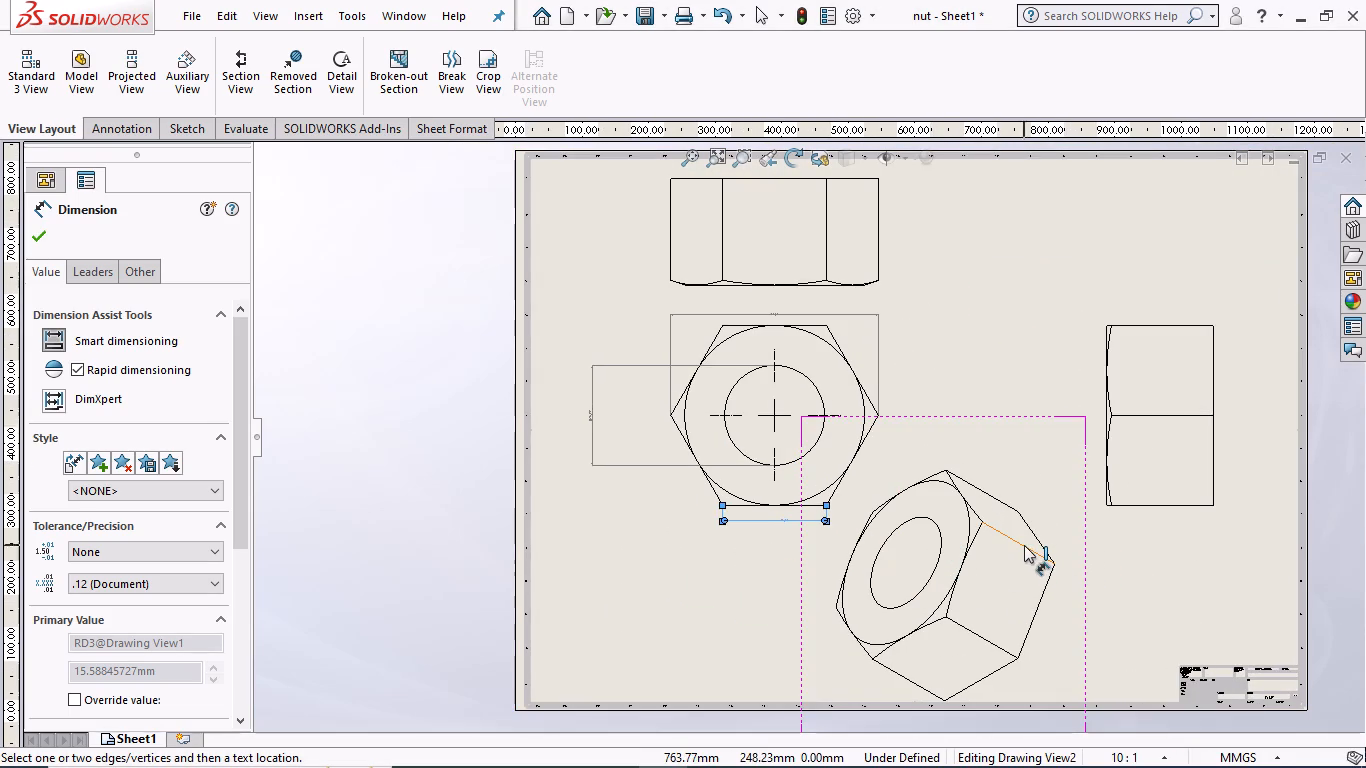
pyautogui.click(1170, 503)
pyautogui.click(1169, 547)
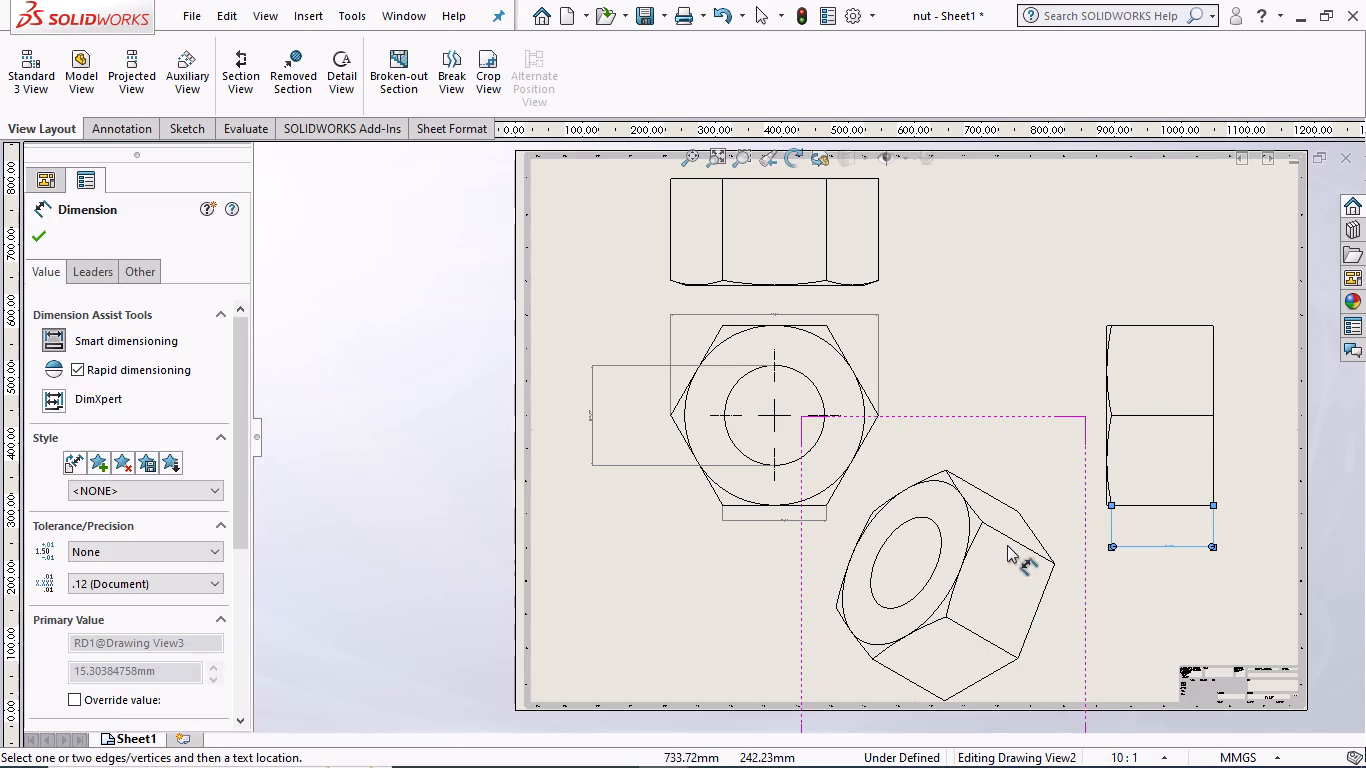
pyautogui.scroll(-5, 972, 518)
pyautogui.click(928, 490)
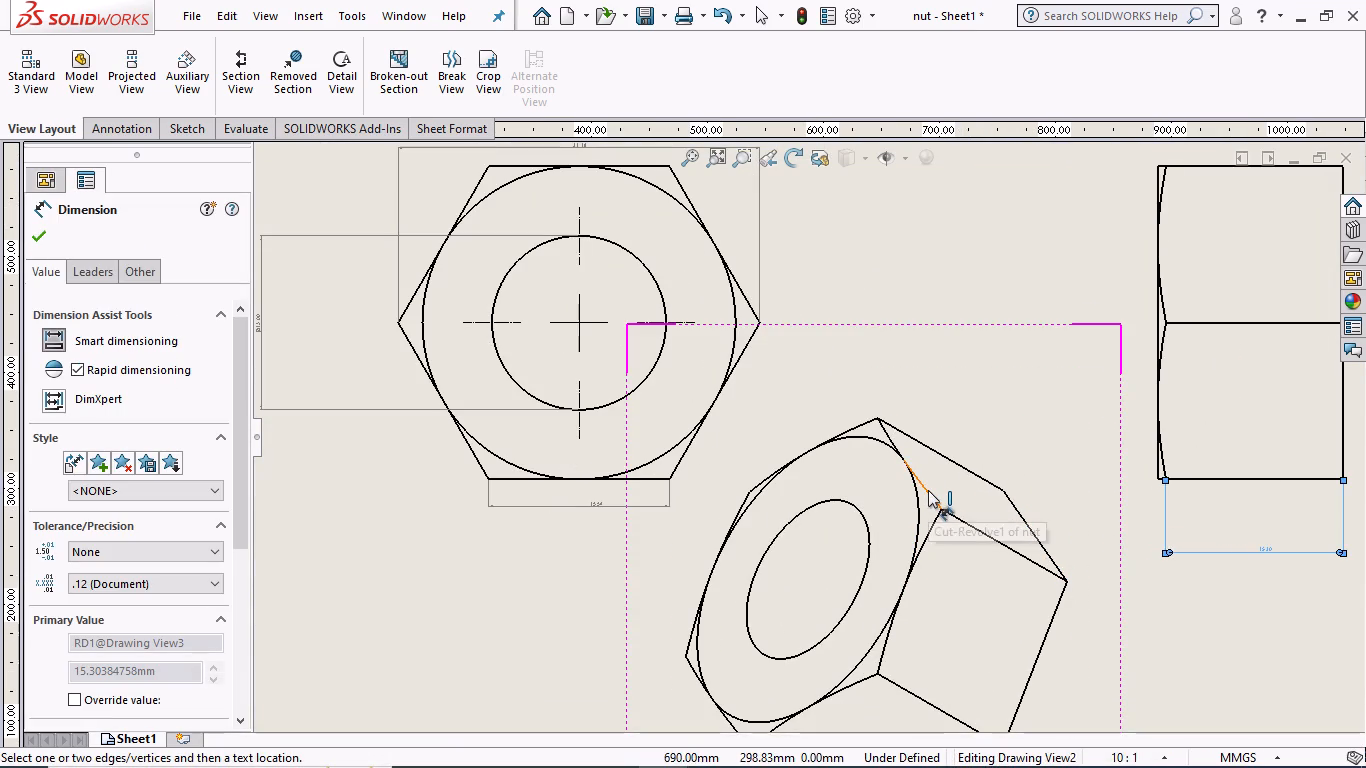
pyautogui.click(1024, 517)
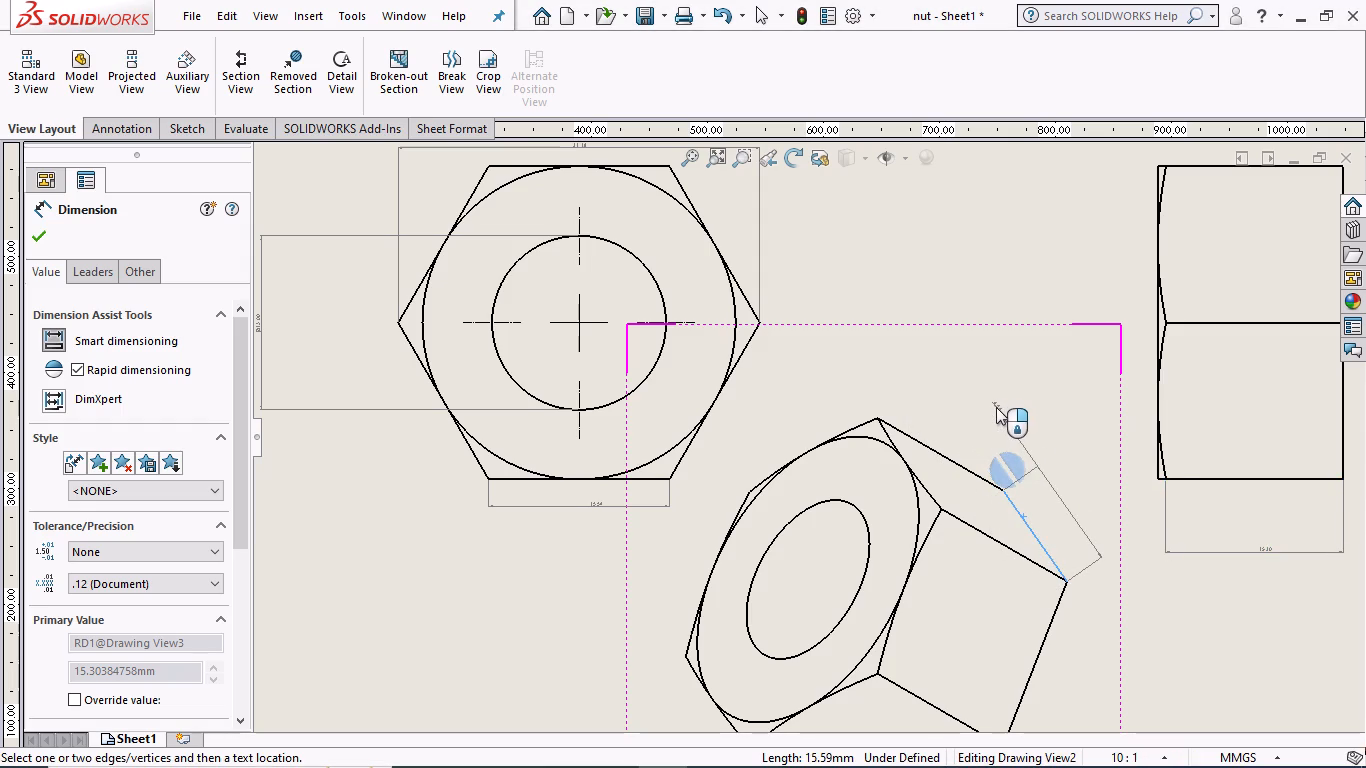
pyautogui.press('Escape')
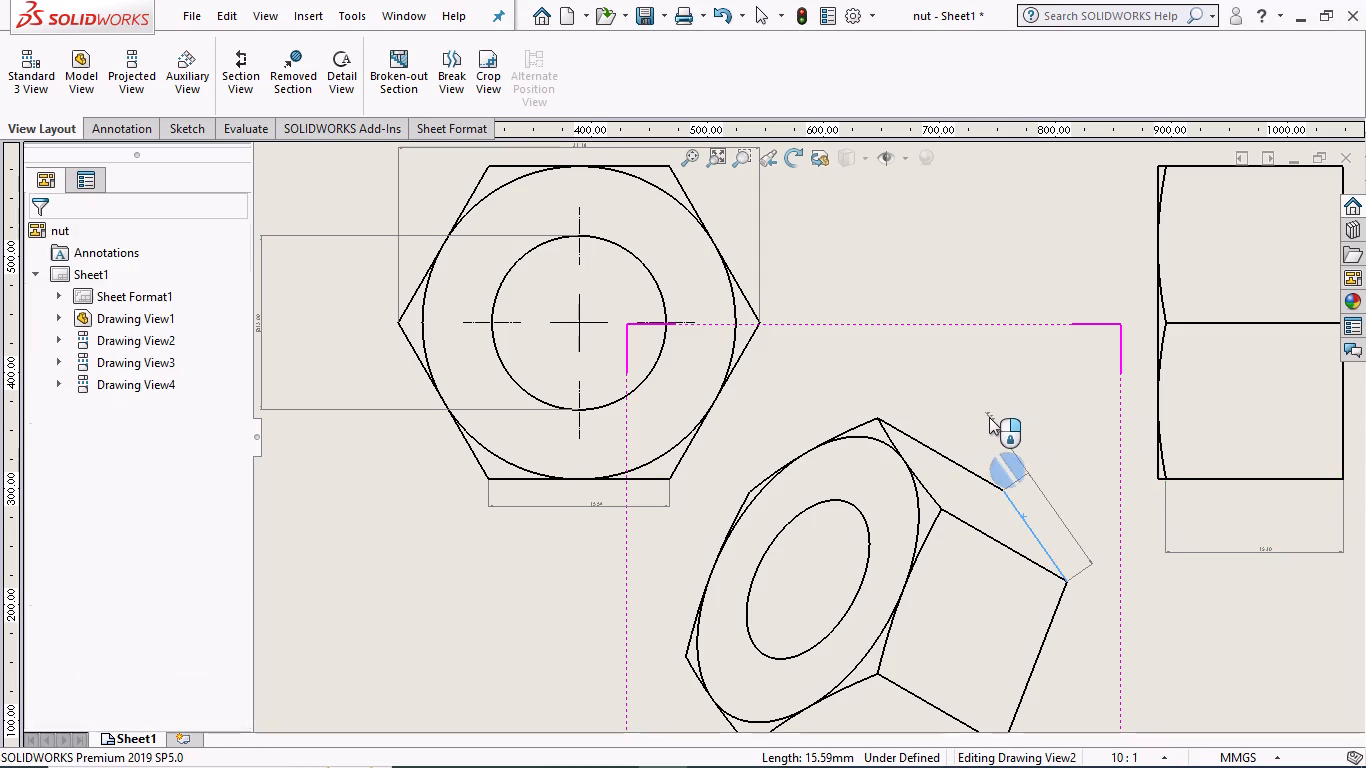
# Dimension the nut's overall thickness between the two vertical end faces of the side view, placed above it.
pyautogui.scroll(6, 982, 454)
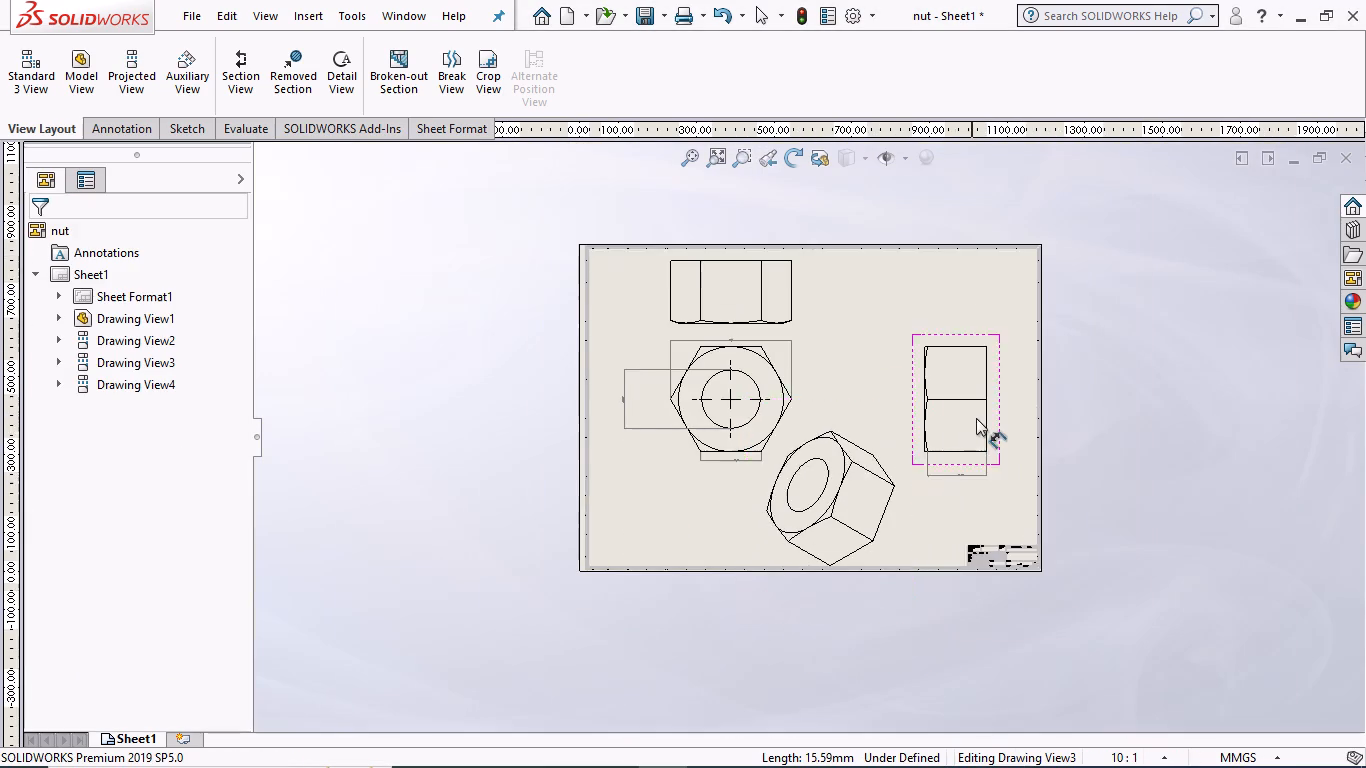
pyautogui.scroll(-2, 976, 418)
pyautogui.scroll(-6, 895, 415)
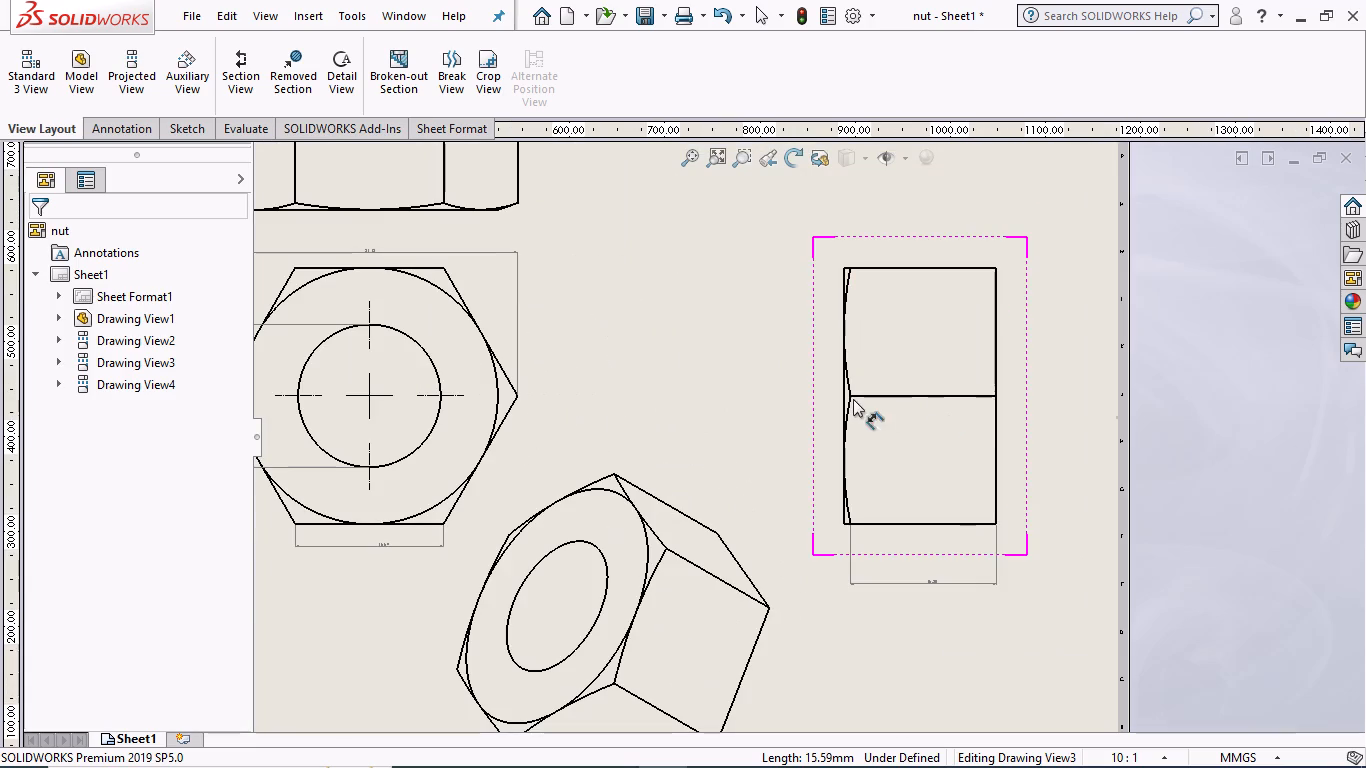
pyautogui.click(842, 394)
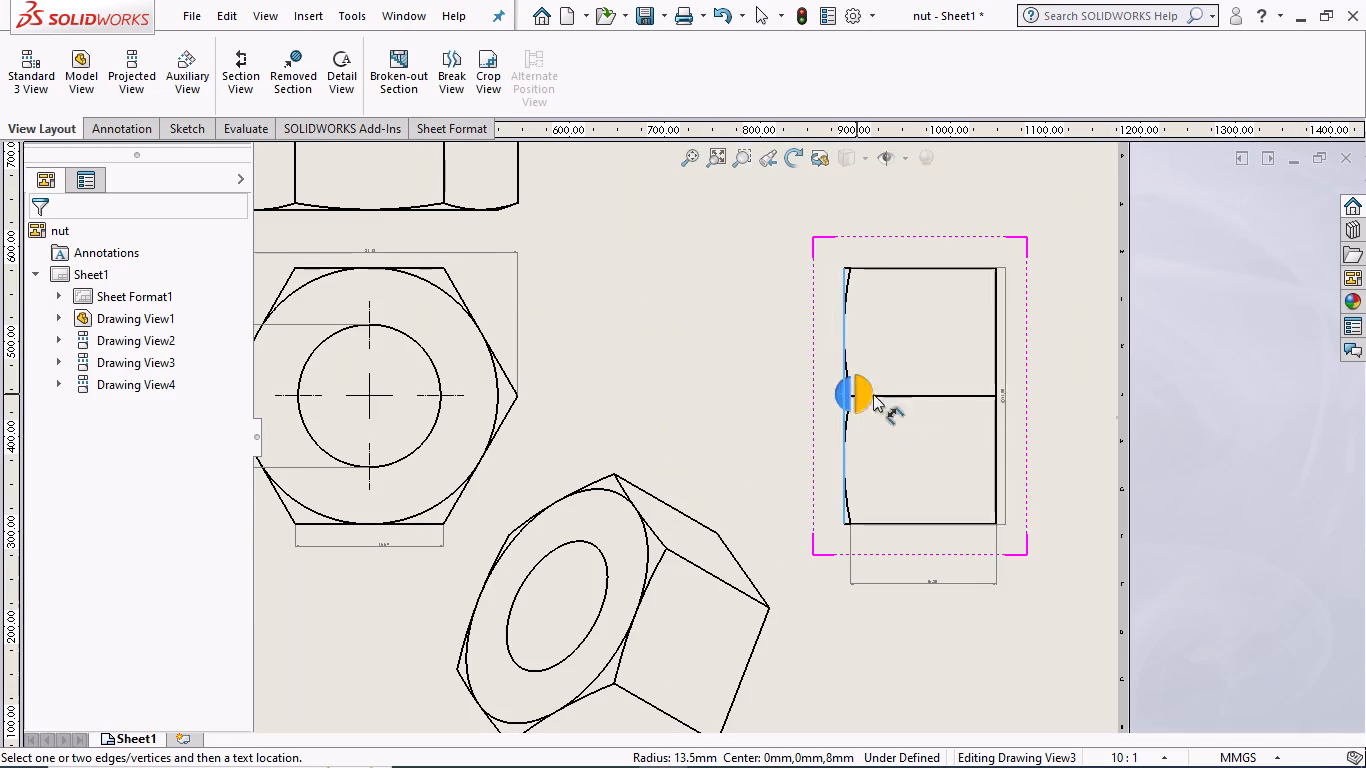
pyautogui.click(994, 406)
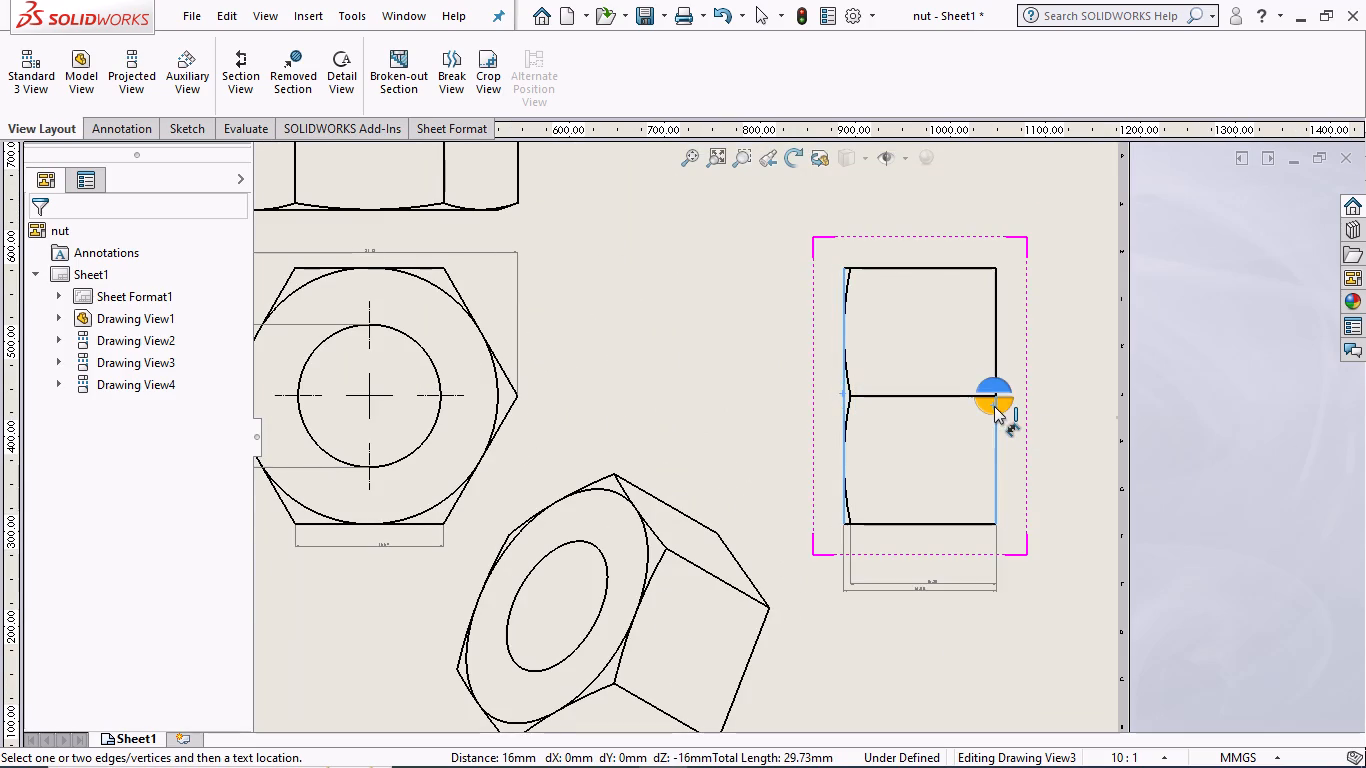
pyautogui.click(902, 208)
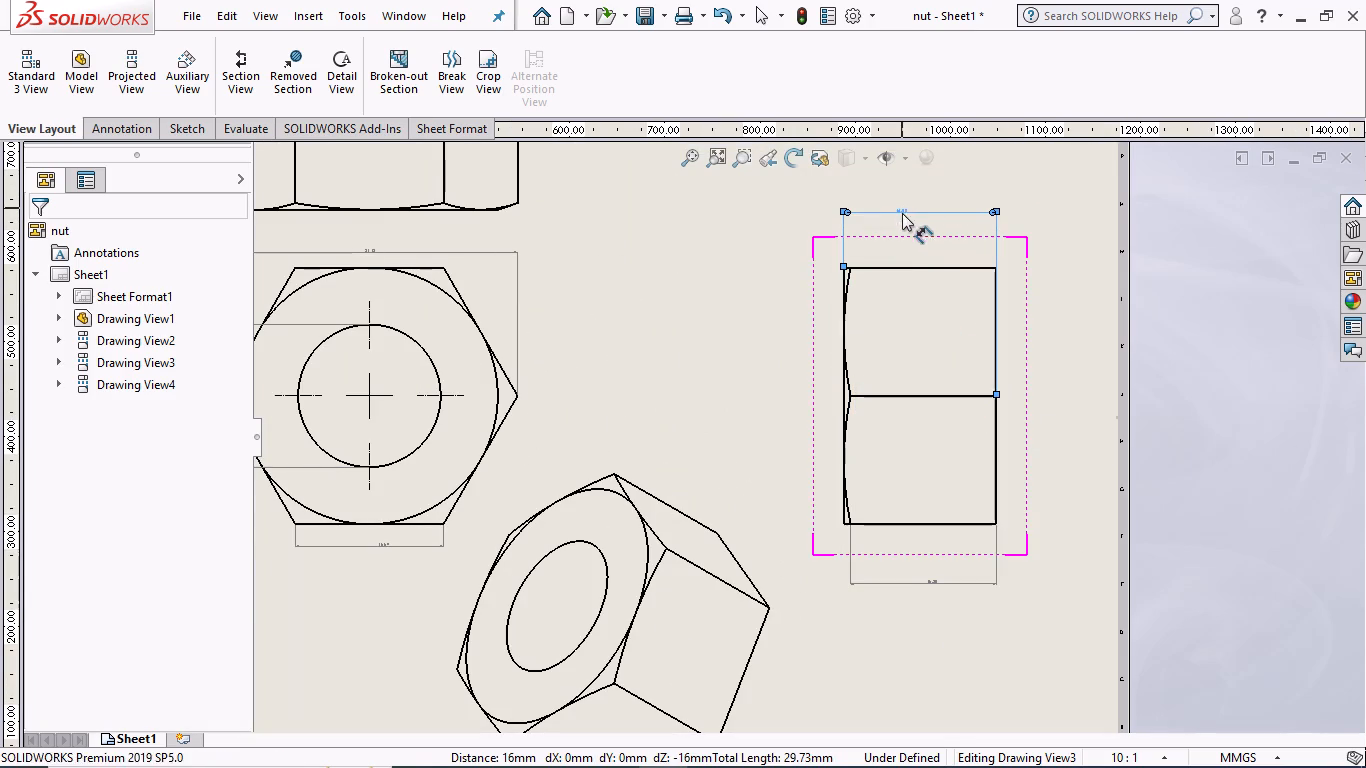
# Dimension the nut's overall width between the outer vertical edges of the top view, placed above it.
pyautogui.scroll(-9, 889, 199)
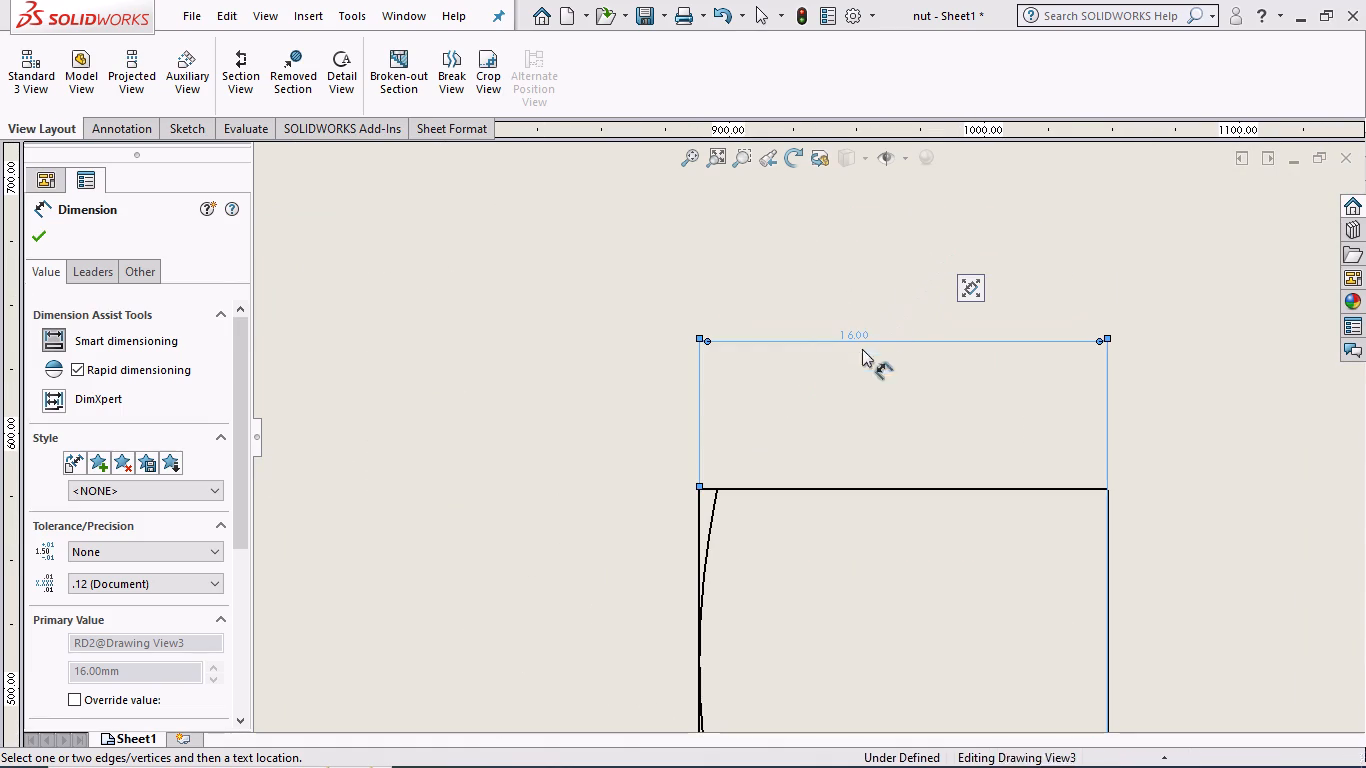
pyautogui.scroll(-4, 858, 386)
pyautogui.scroll(12, 858, 376)
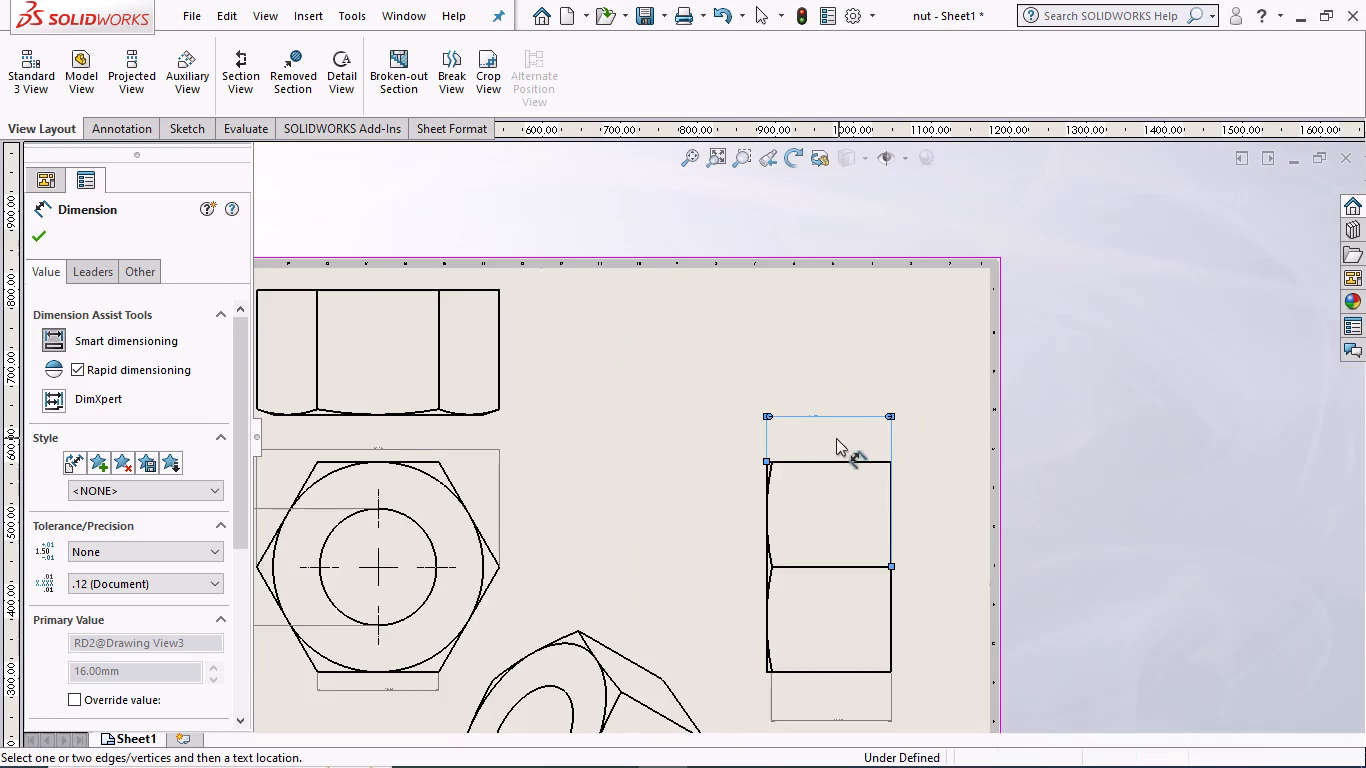
pyautogui.click(348, 357)
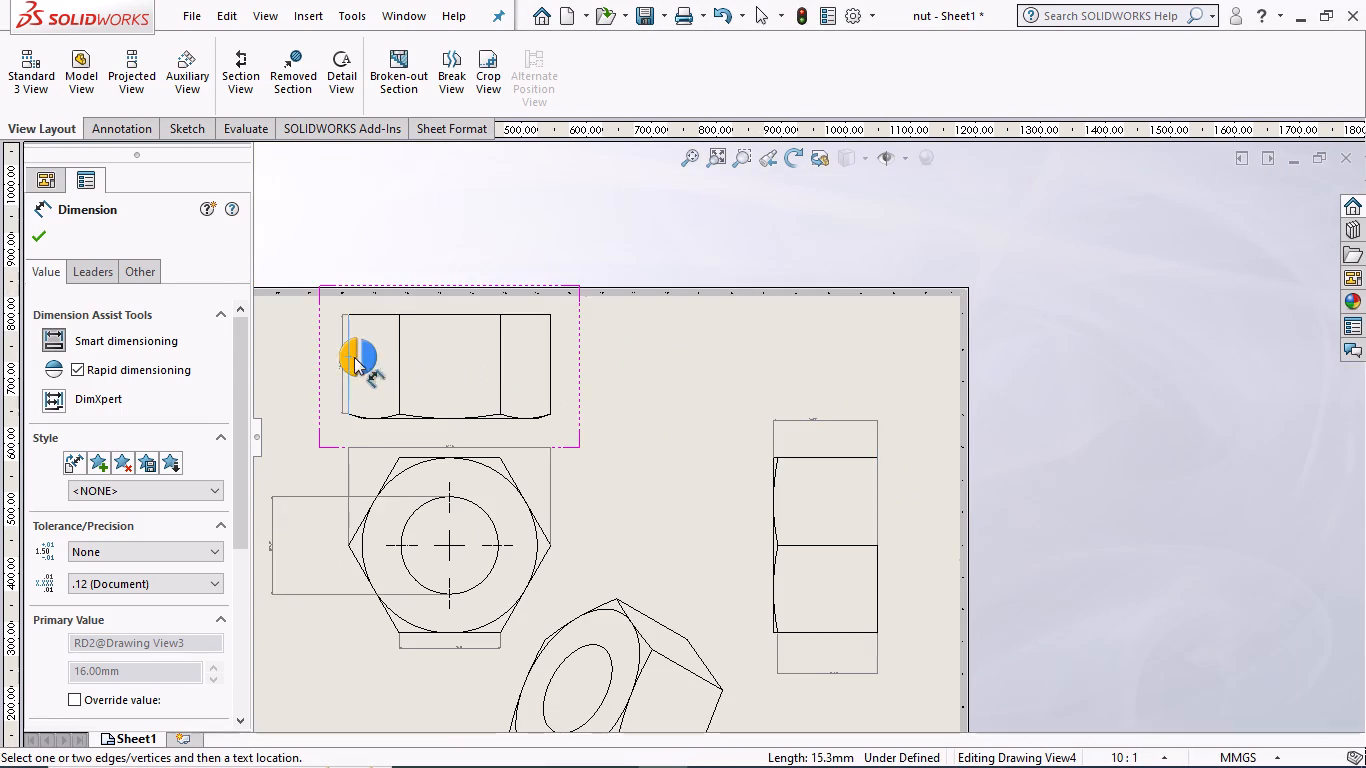
pyautogui.click(550, 358)
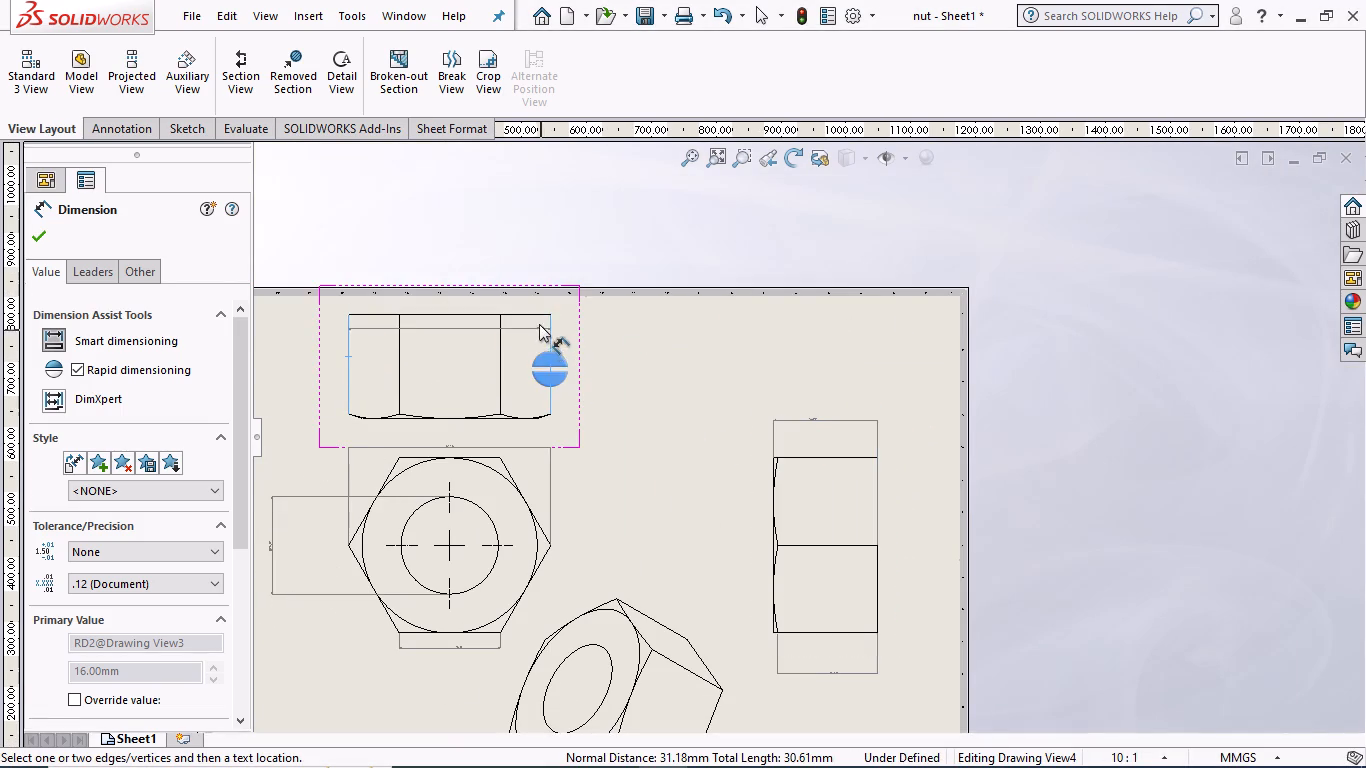
pyautogui.click(443, 304)
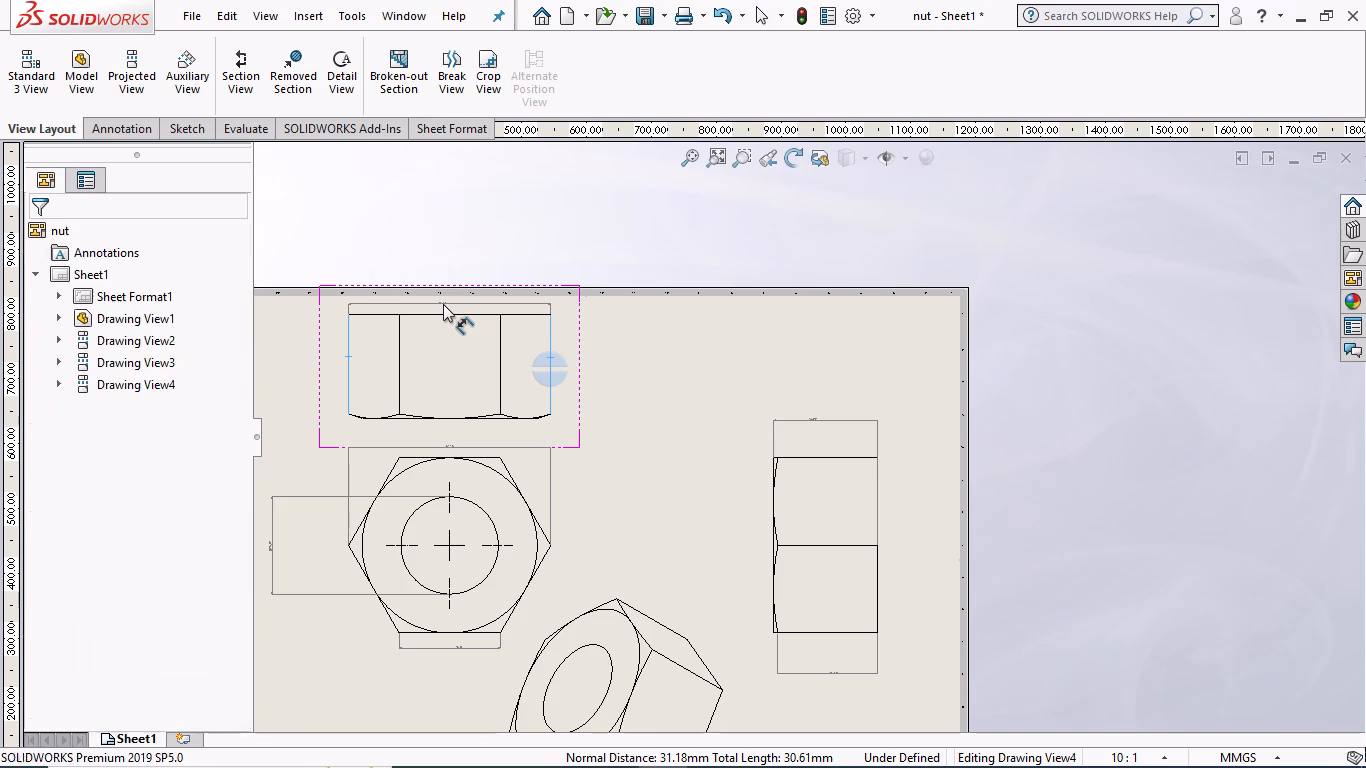
# Dimension the length of the outer vertical edge on the right of the nut's top view, placed just outside it.
pyautogui.click(549, 370)
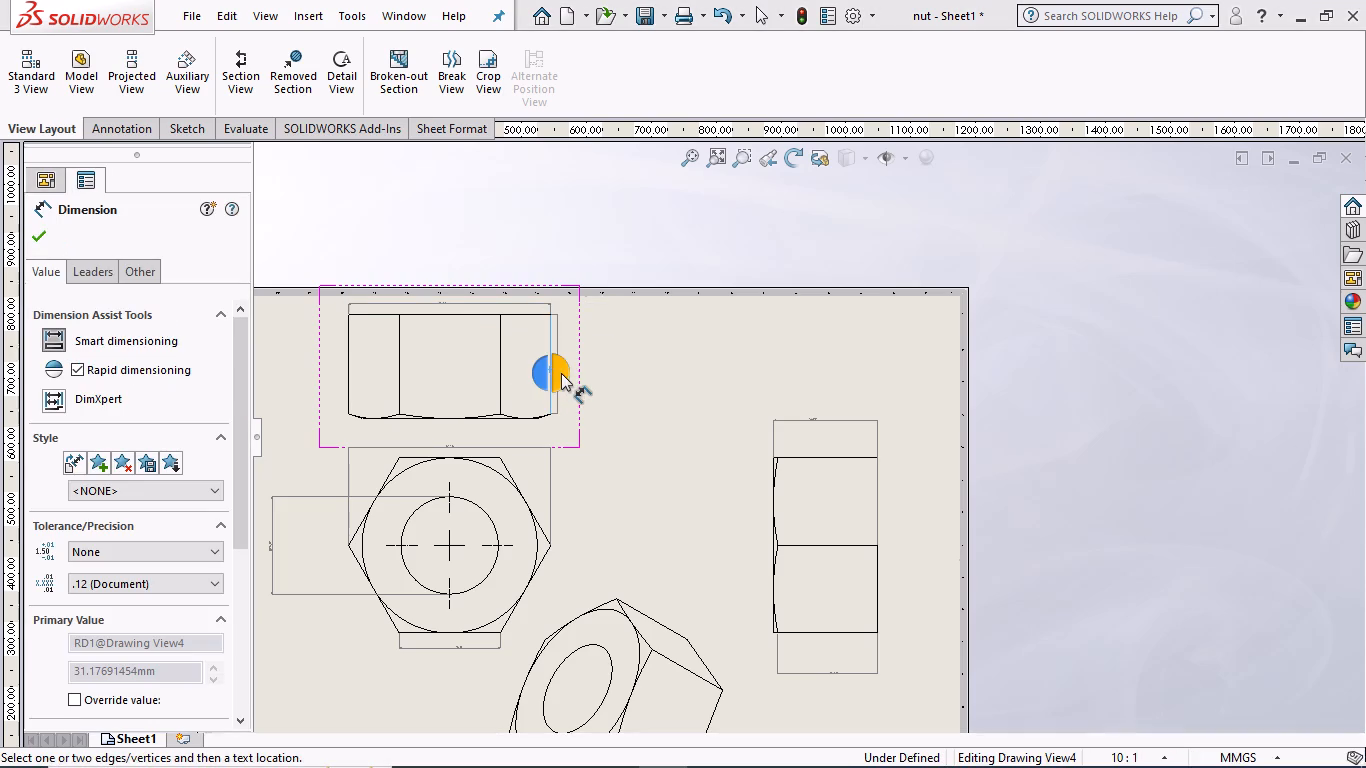
pyautogui.click(574, 373)
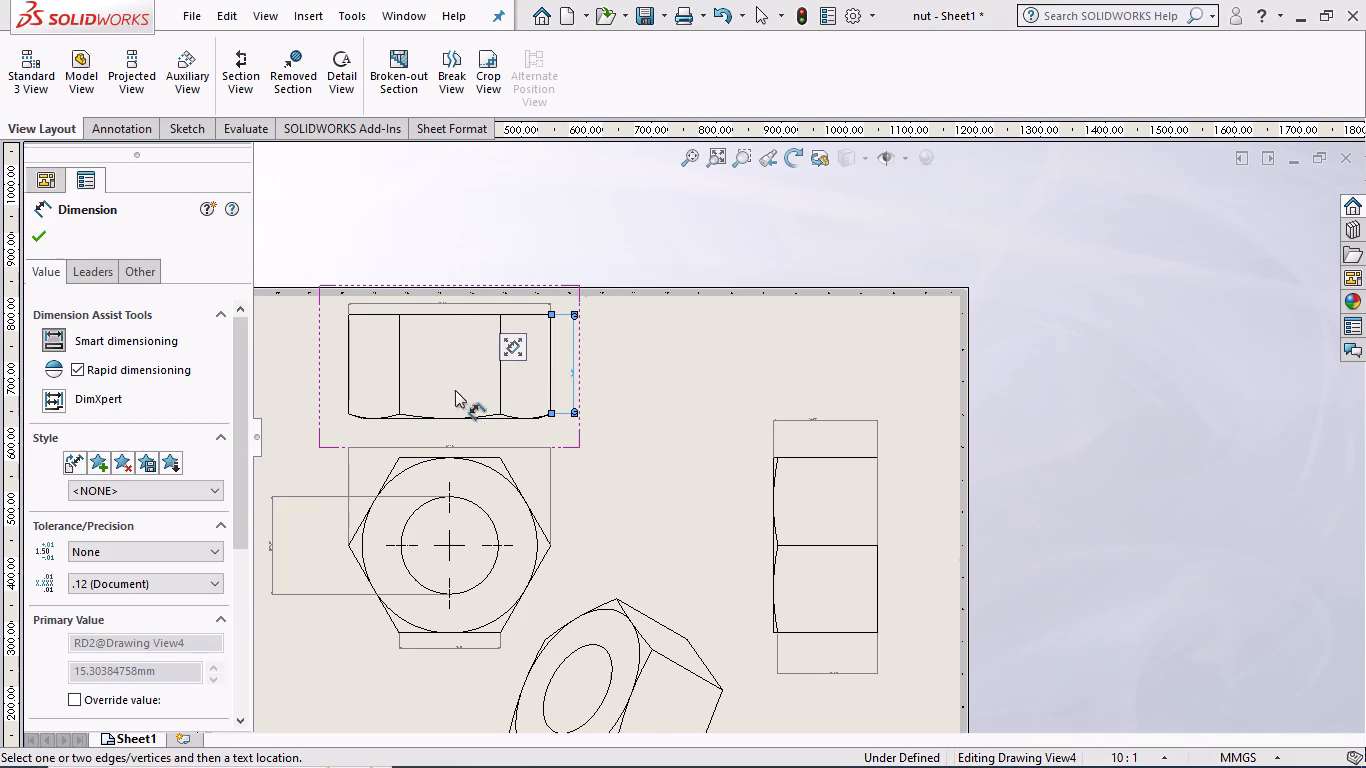
# Dimension the nut's overall height in the top view, from its upper edge to the lowest point of its curved lower edge.
pyautogui.click(455, 316)
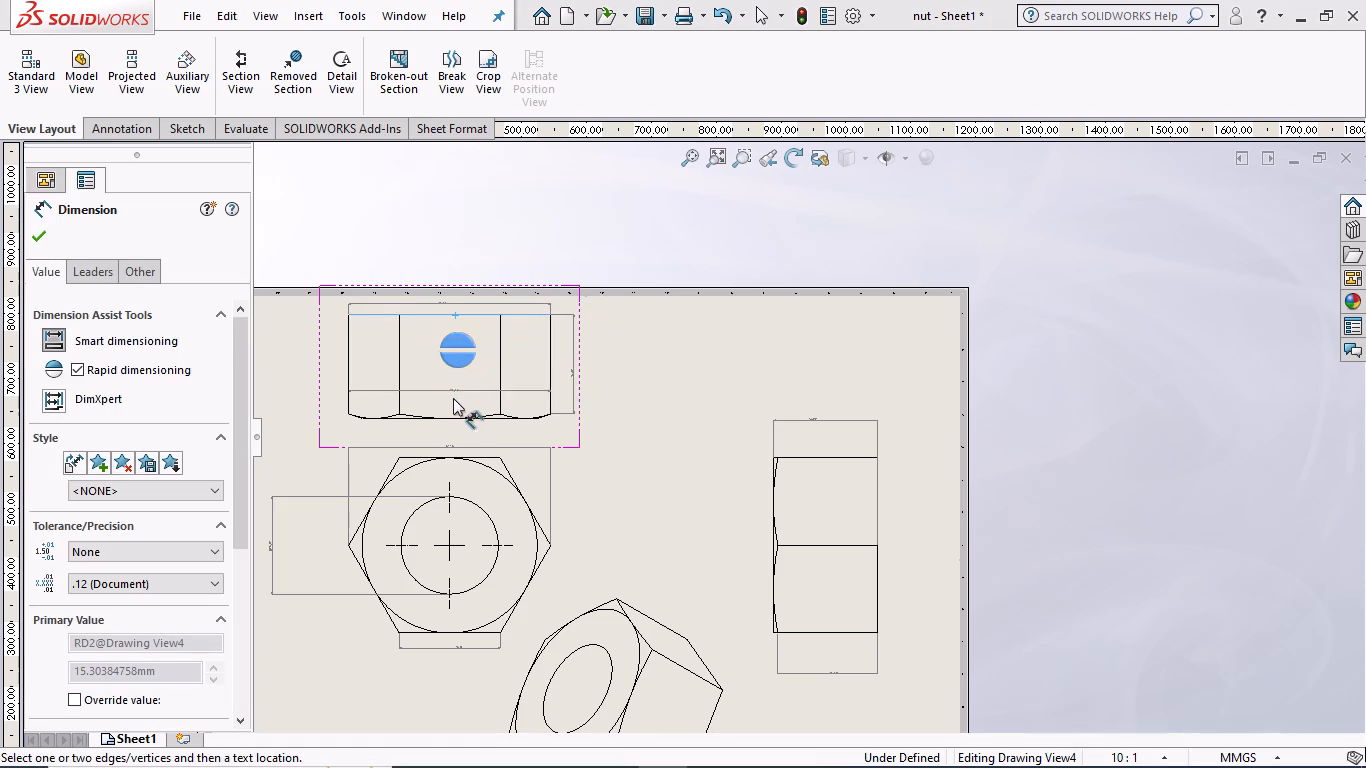
pyautogui.click(449, 420)
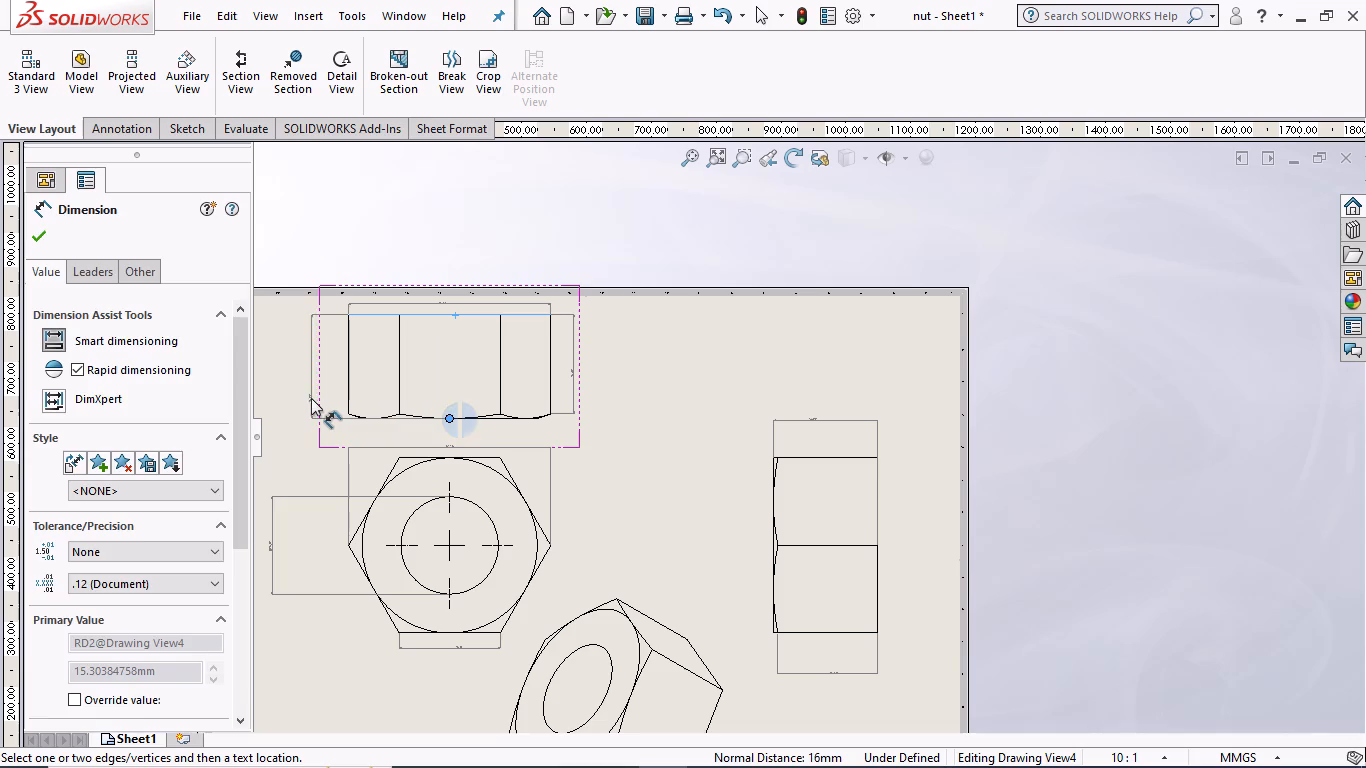
pyautogui.click(311, 398)
pyautogui.press('Escape')
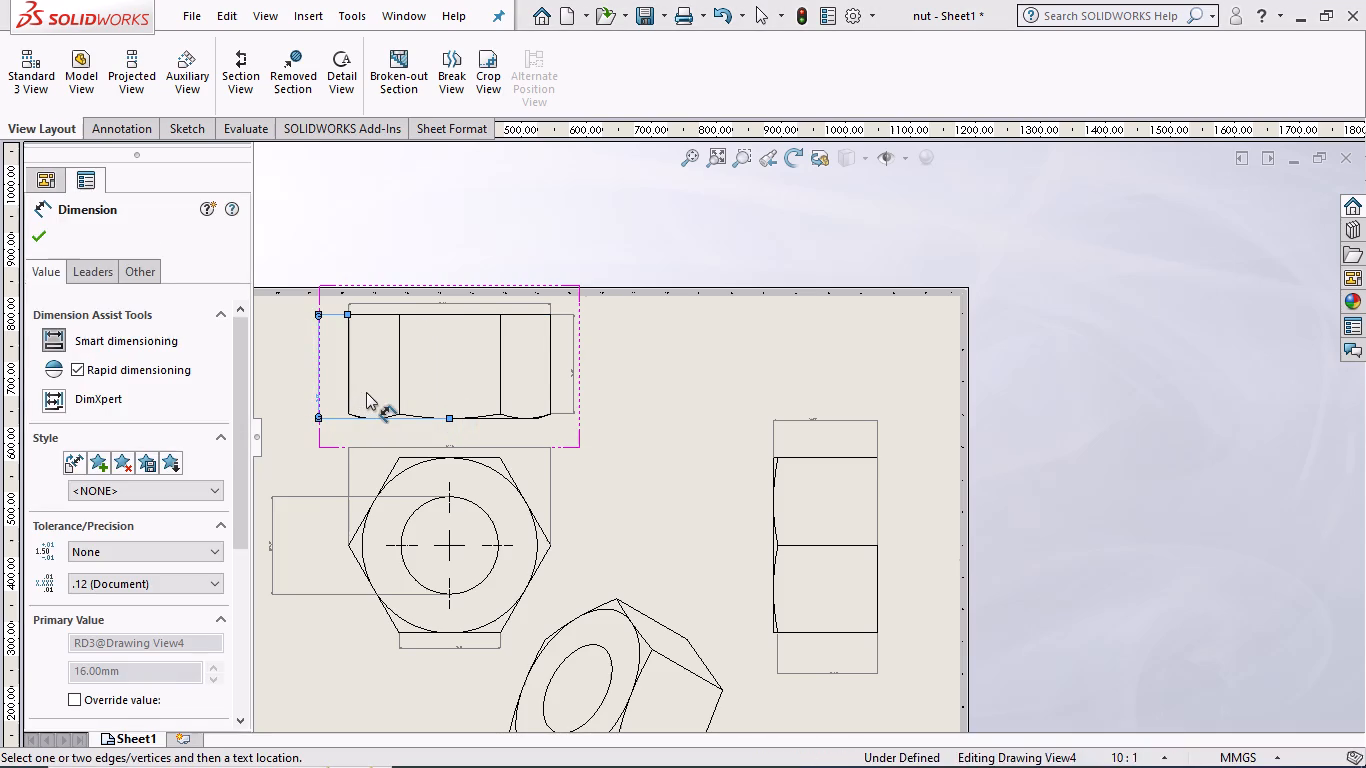
# Save the drawing as "nut drafting sheet" in the assembly 2 folder.
pyautogui.scroll(-3, 429, 412)
pyautogui.scroll(5, 499, 439)
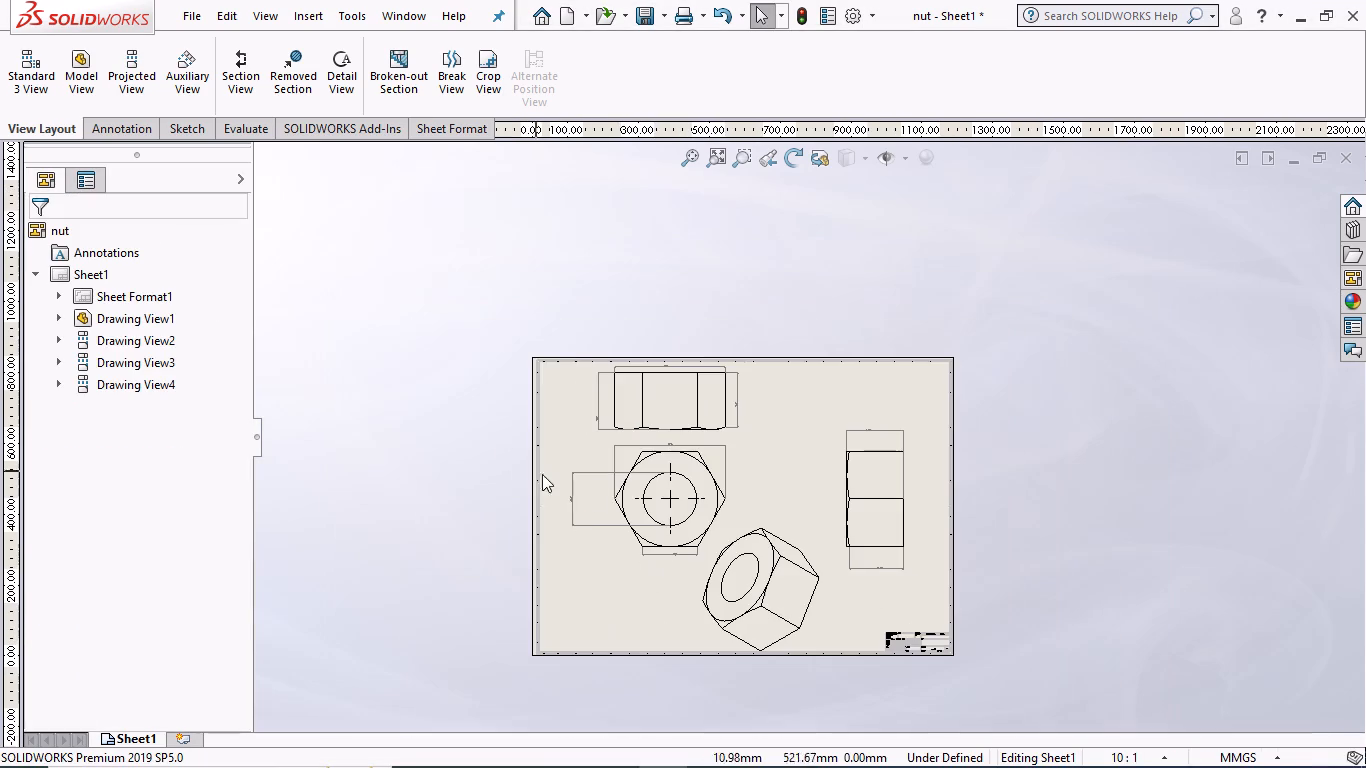
pyautogui.scroll(-5, 772, 554)
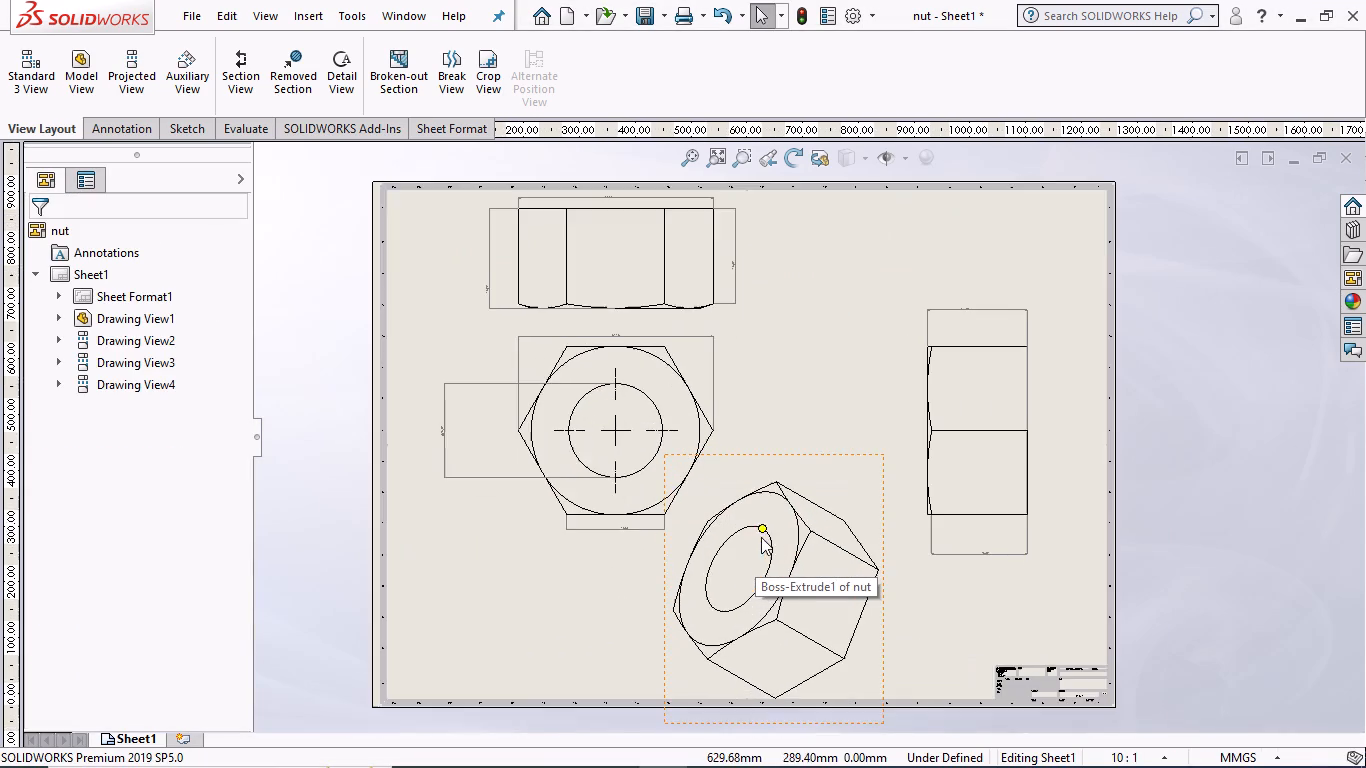
pyautogui.scroll(2, 755, 515)
pyautogui.press('Escape')
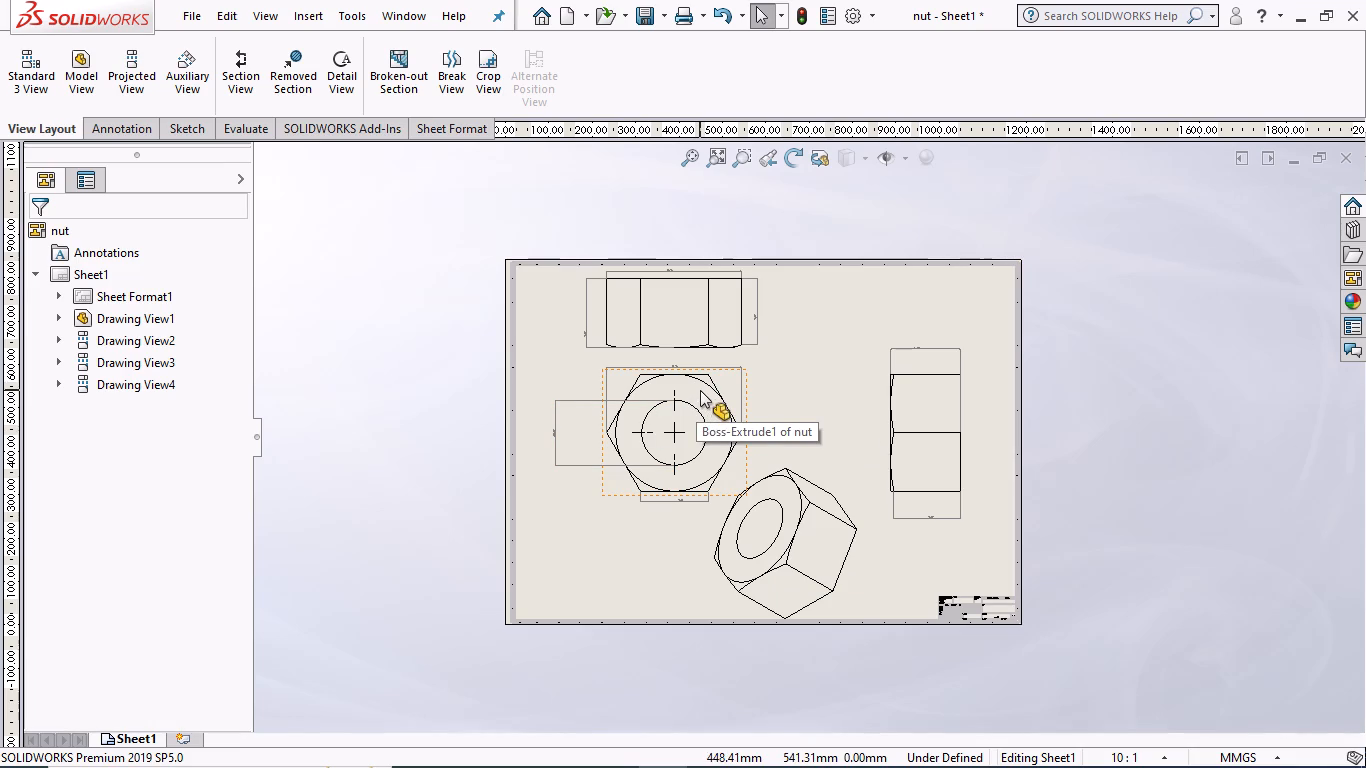
pyautogui.hotkey('ctrl', 's')
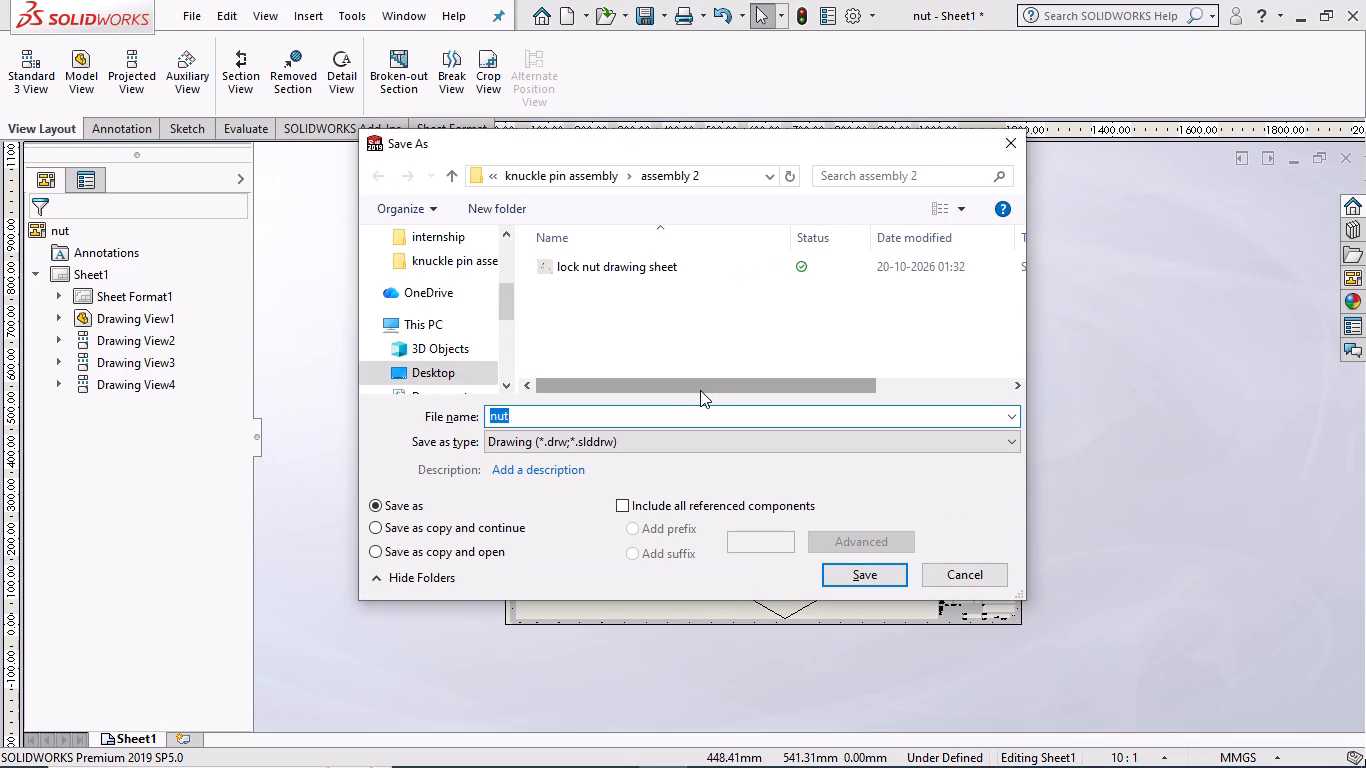
pyautogui.click(553, 421)
pyautogui.press('space')
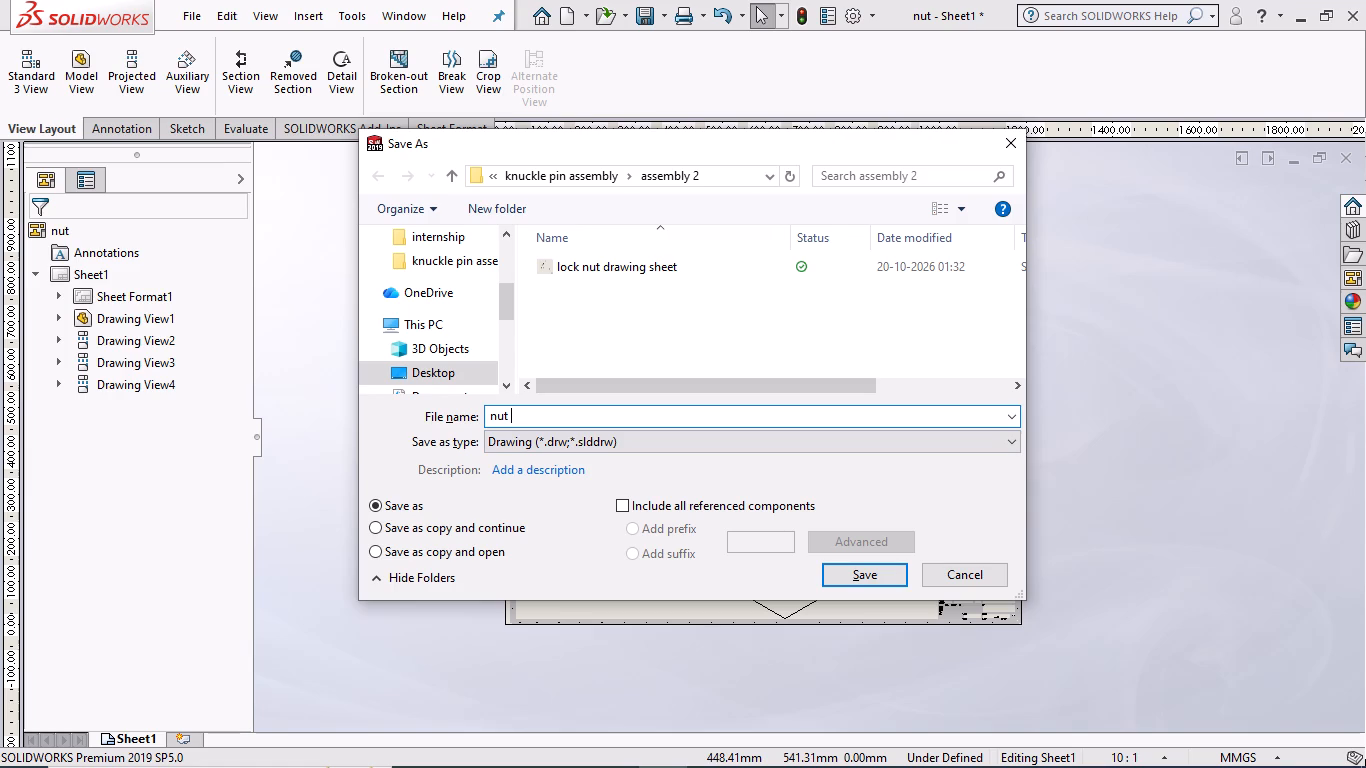
pyautogui.write('drafting sheet')
pyautogui.press('Return')
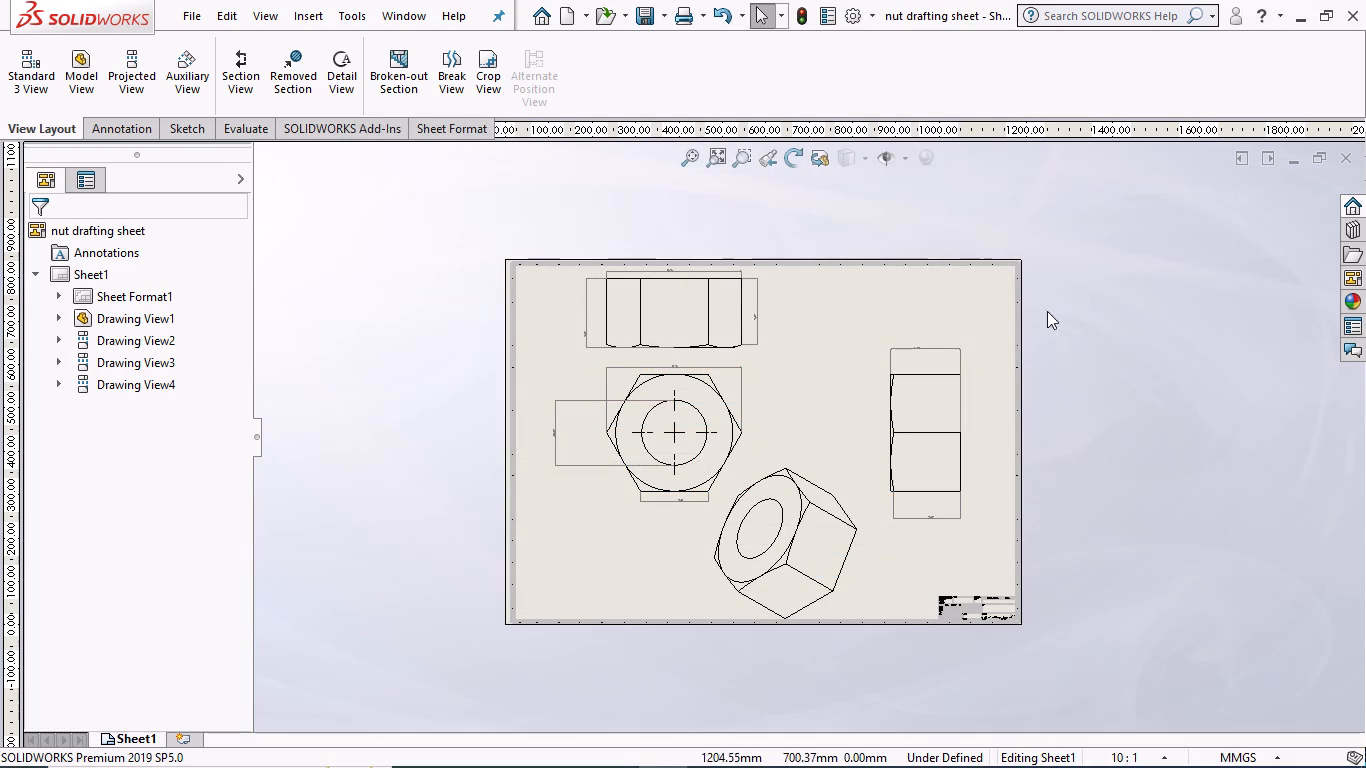
# Close the nut drawing.
pyautogui.click(1348, 153)
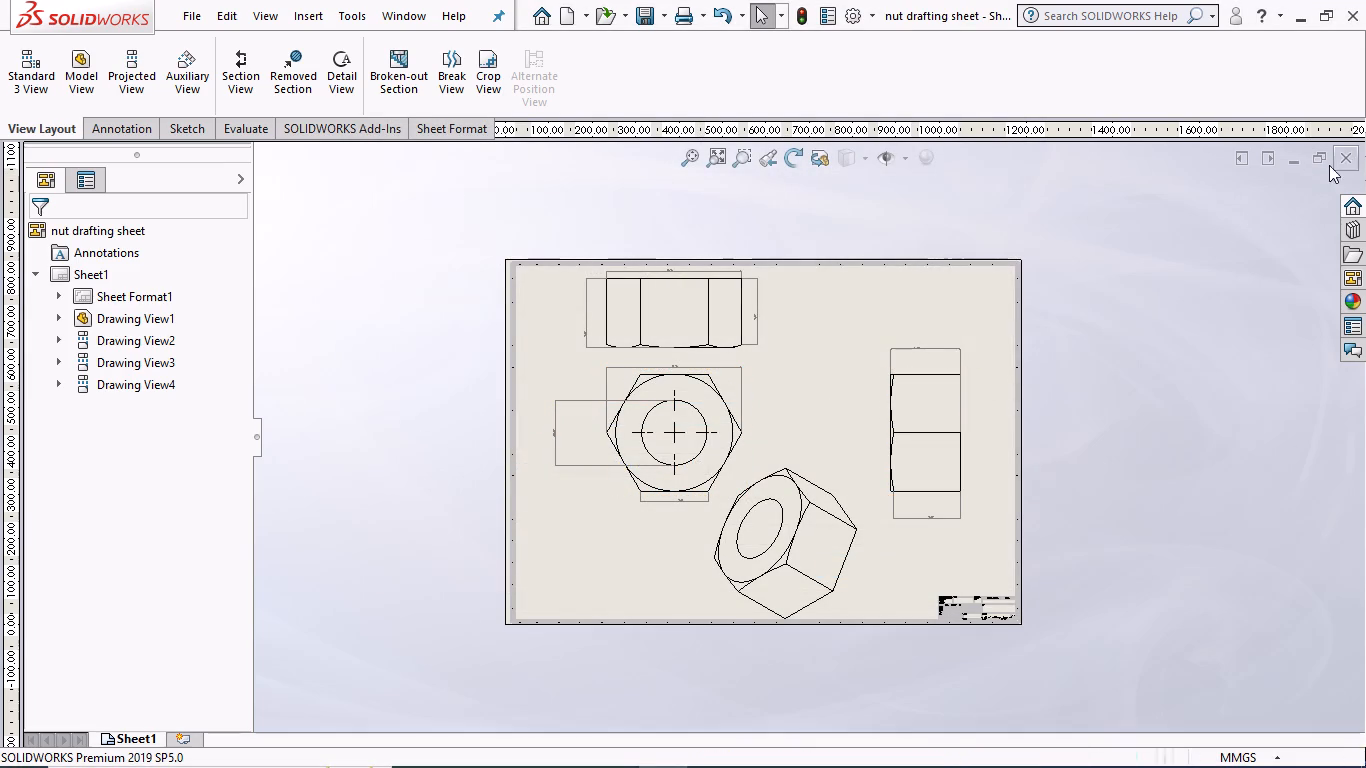
# Create a new drawing on a standard A0 (ISO) sheet with the sheet format displayed.
pyautogui.click(398, 14)
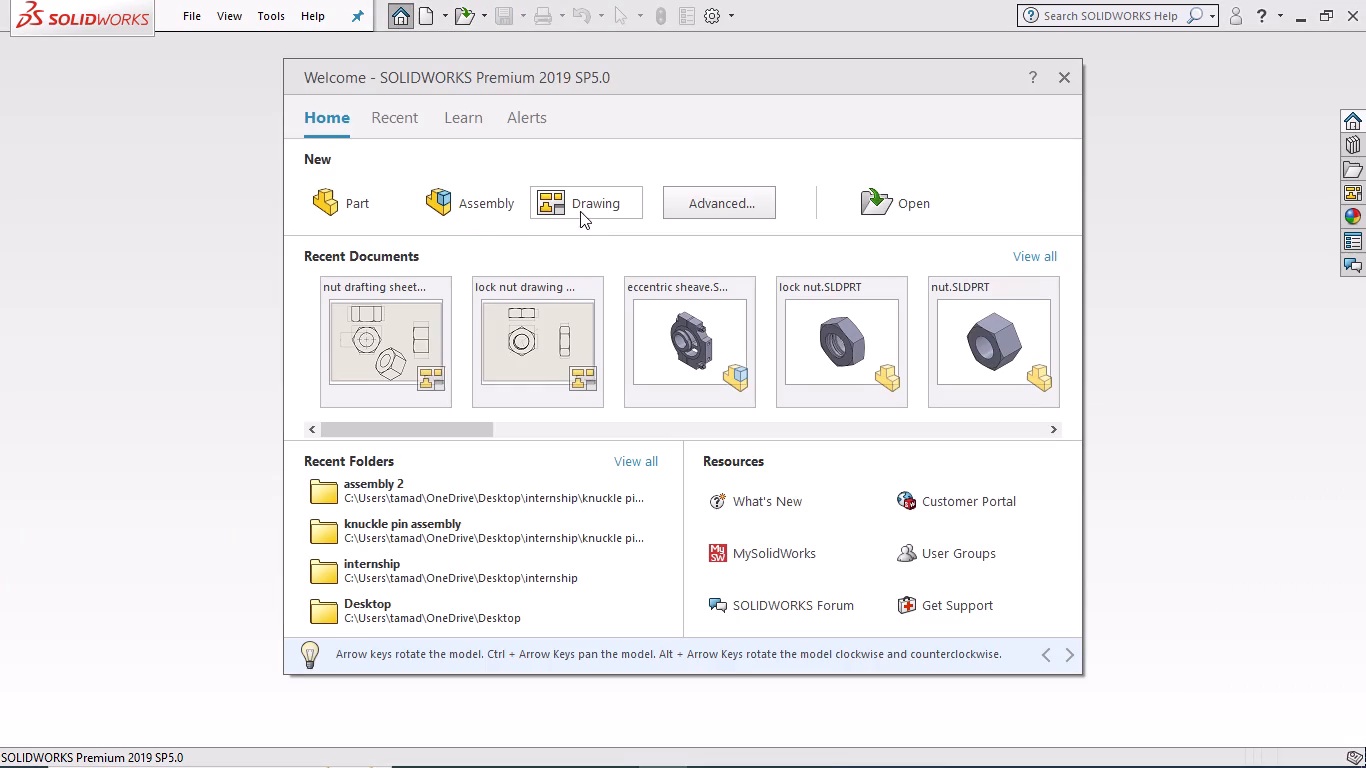
pyautogui.click(581, 205)
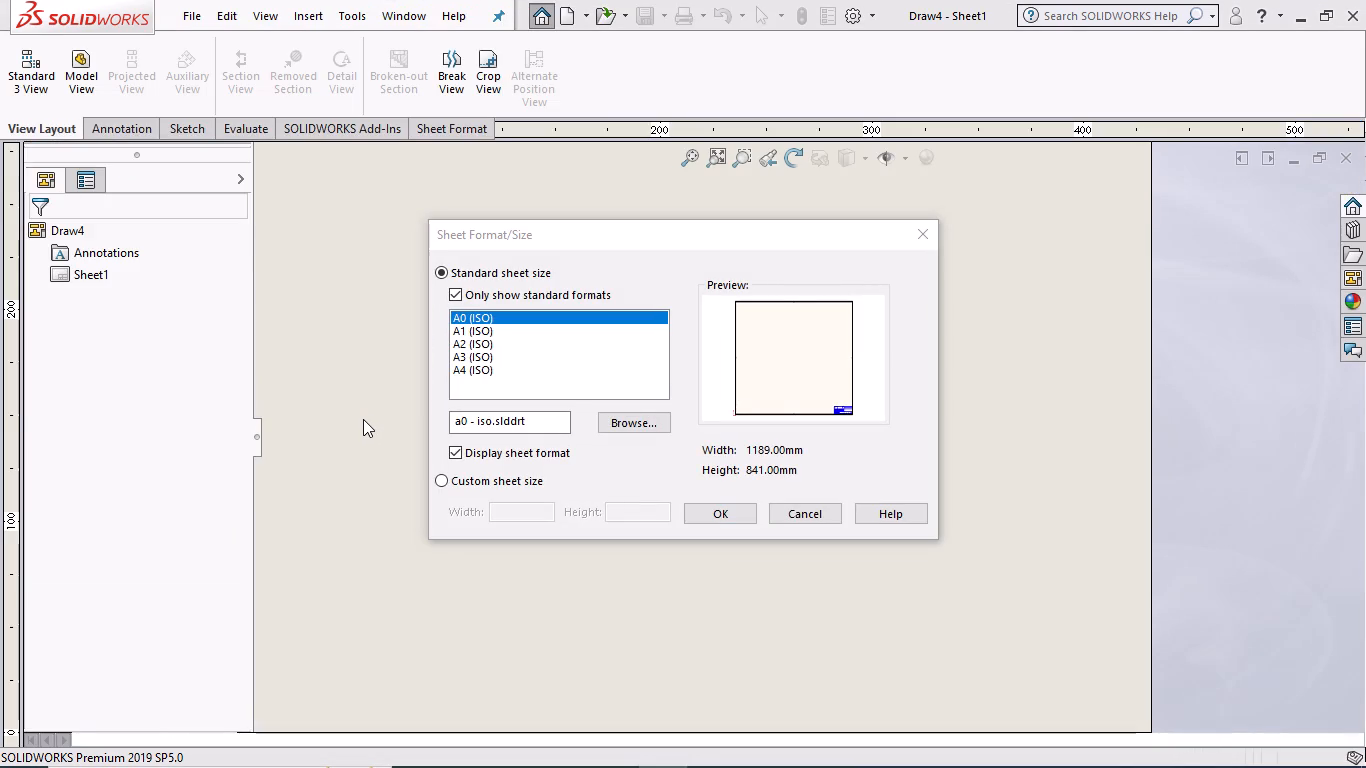
pyautogui.click(727, 509)
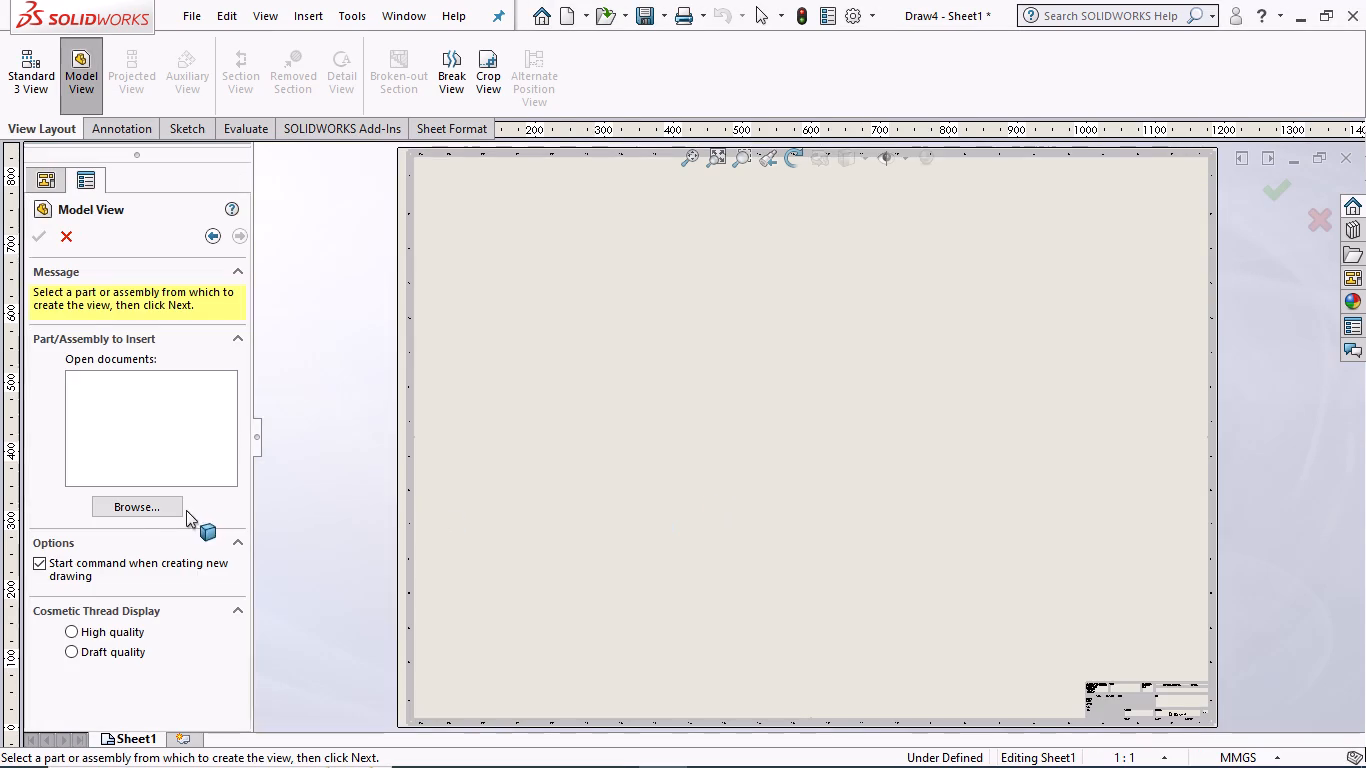
# Insert the sheave part from the assembly 2 folder as a front view in the left half of the sheet.
pyautogui.click(147, 504)
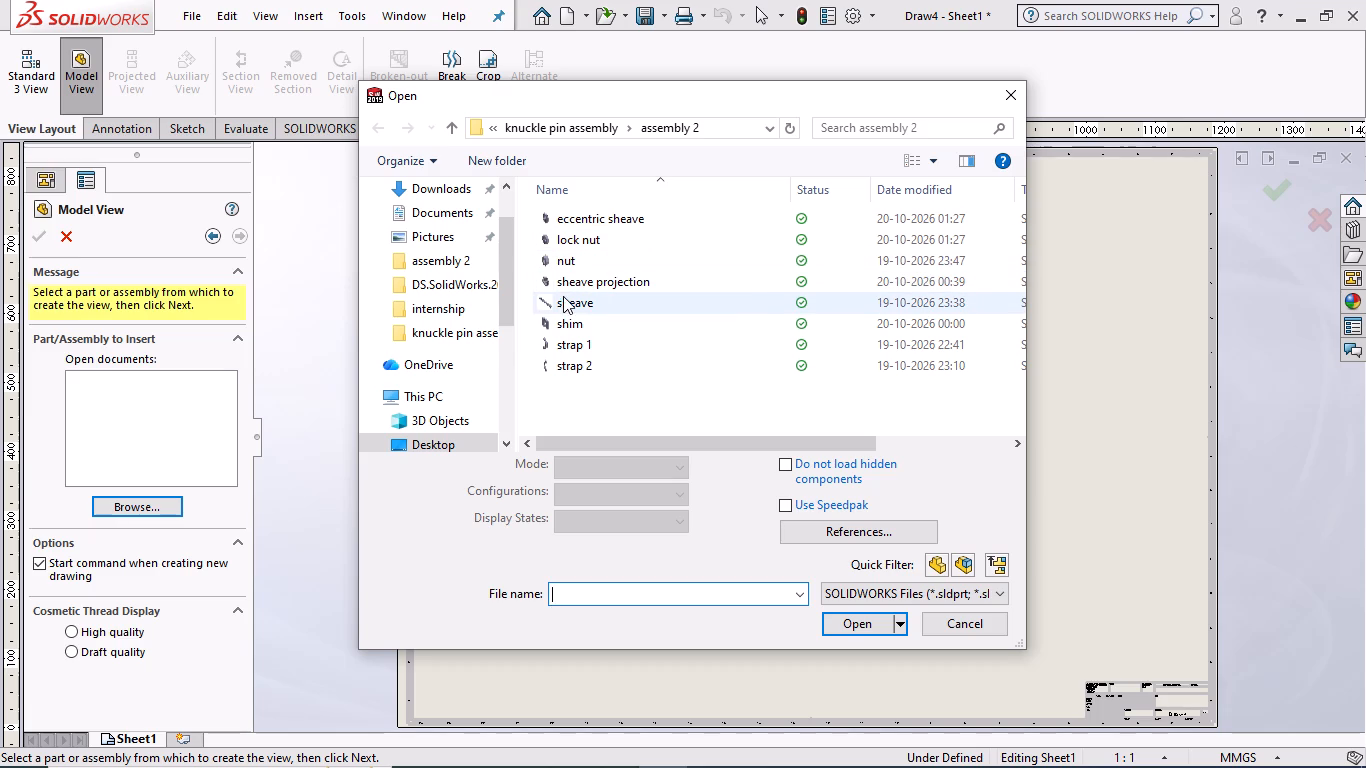
pyautogui.click(569, 297)
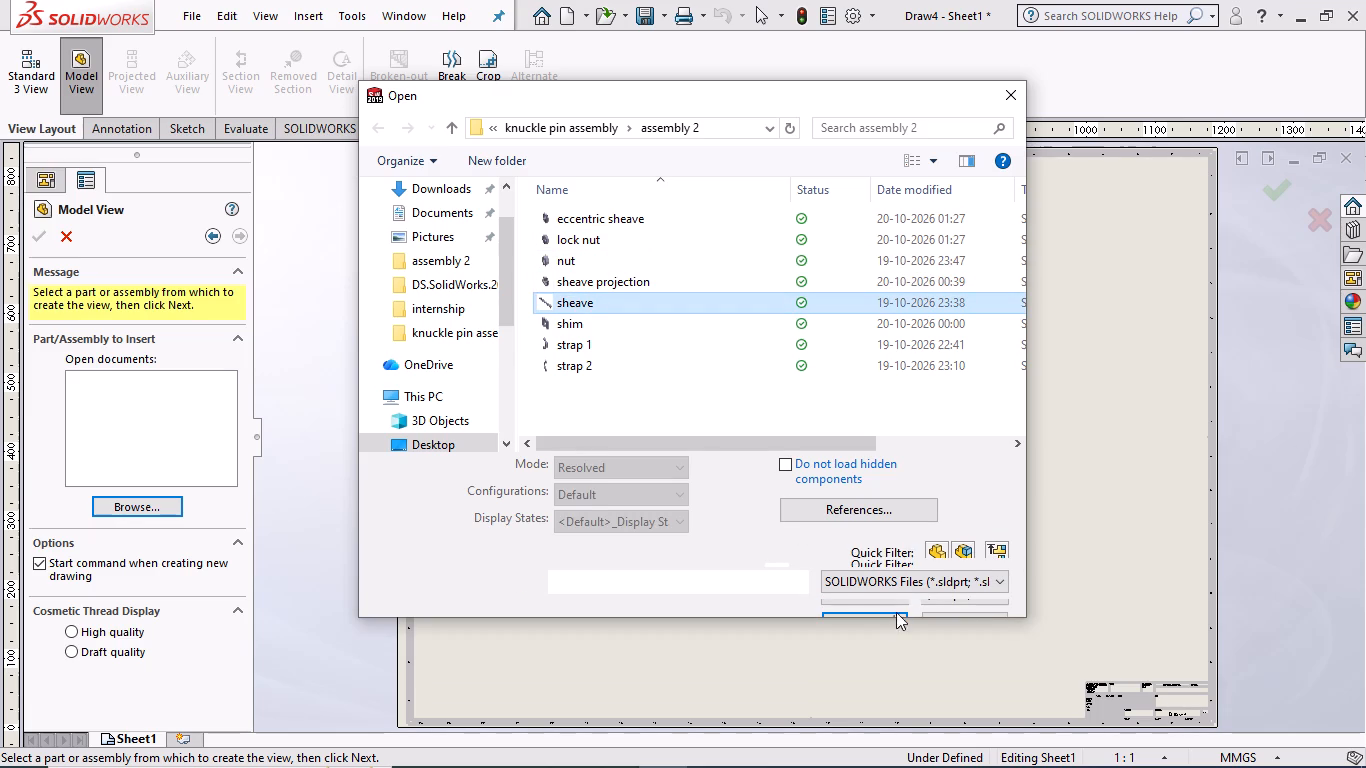
pyautogui.click(865, 595)
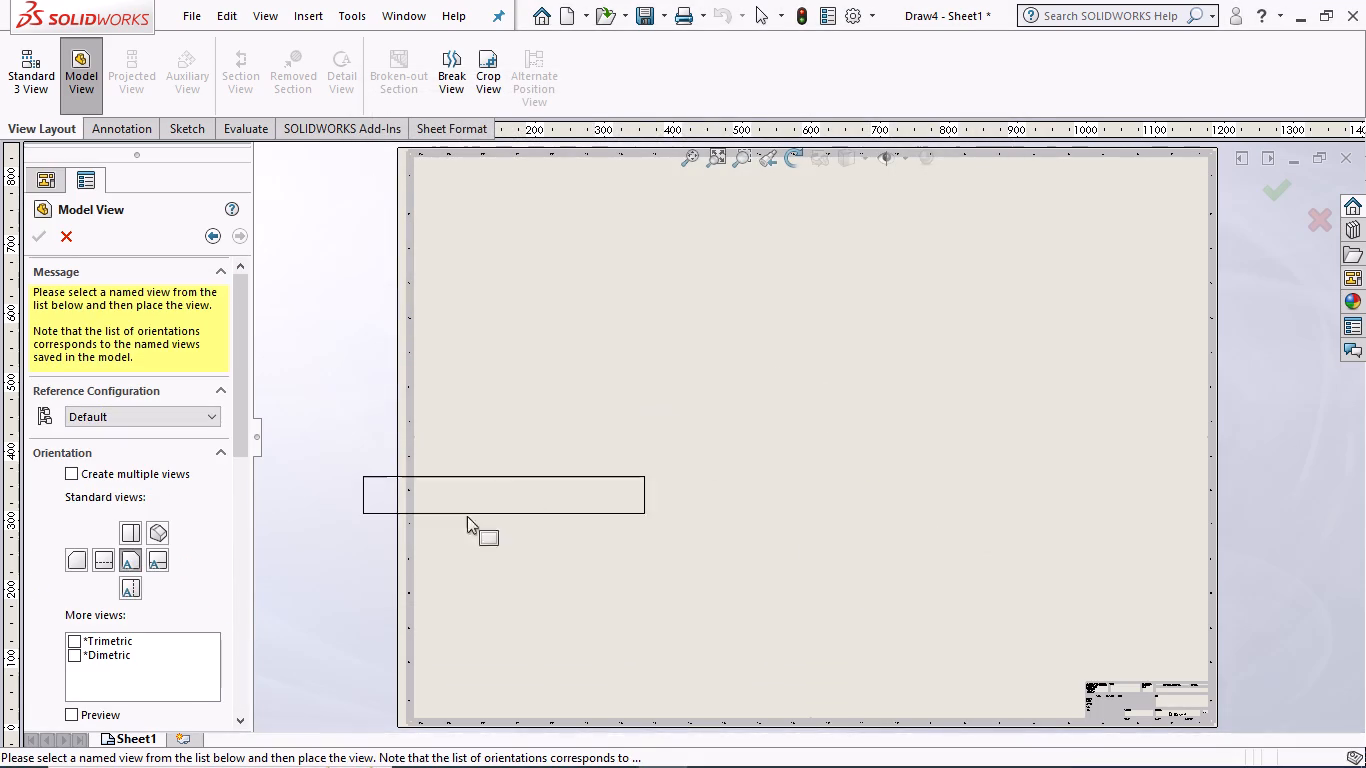
pyautogui.click(131, 561)
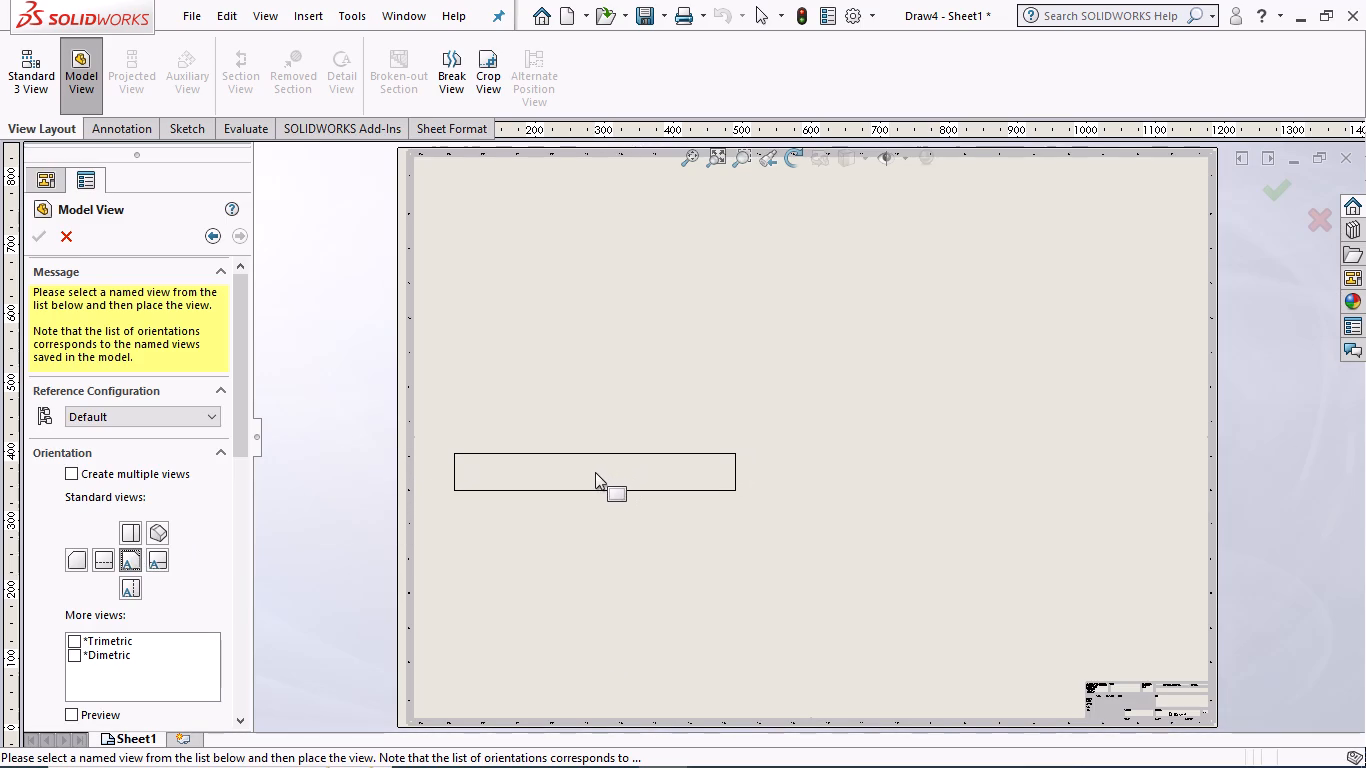
pyautogui.click(622, 441)
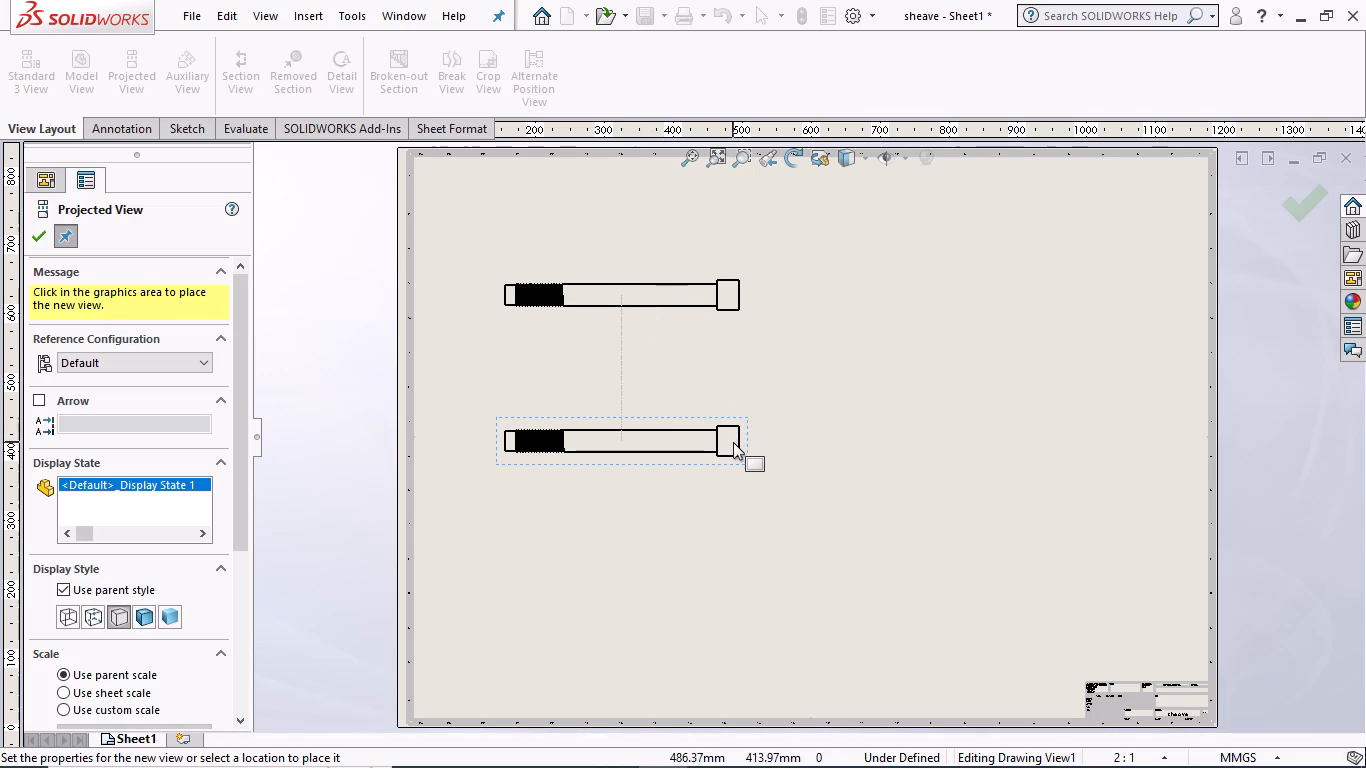
# Project a circular end view to the right of the sheave's front view and a pictorial view diagonally below it.
pyautogui.click(890, 438)
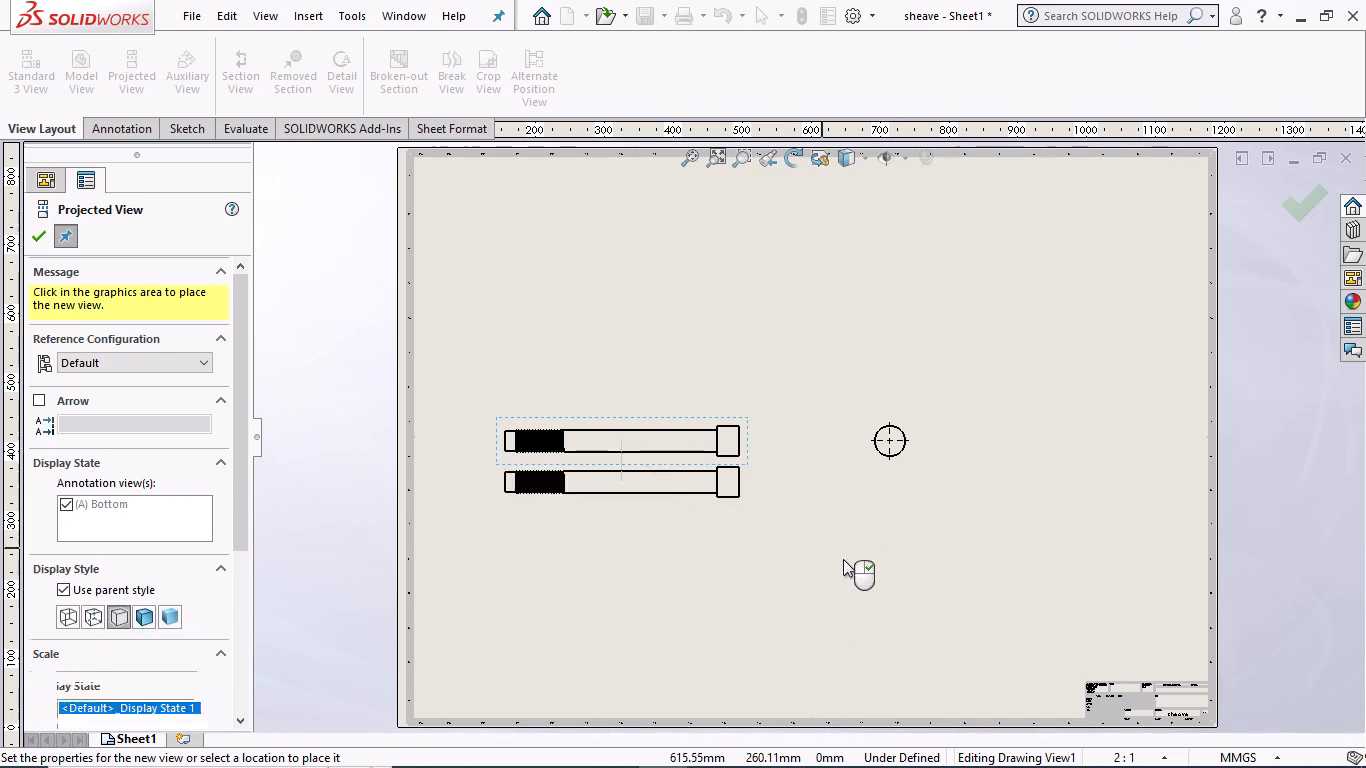
pyautogui.click(898, 578)
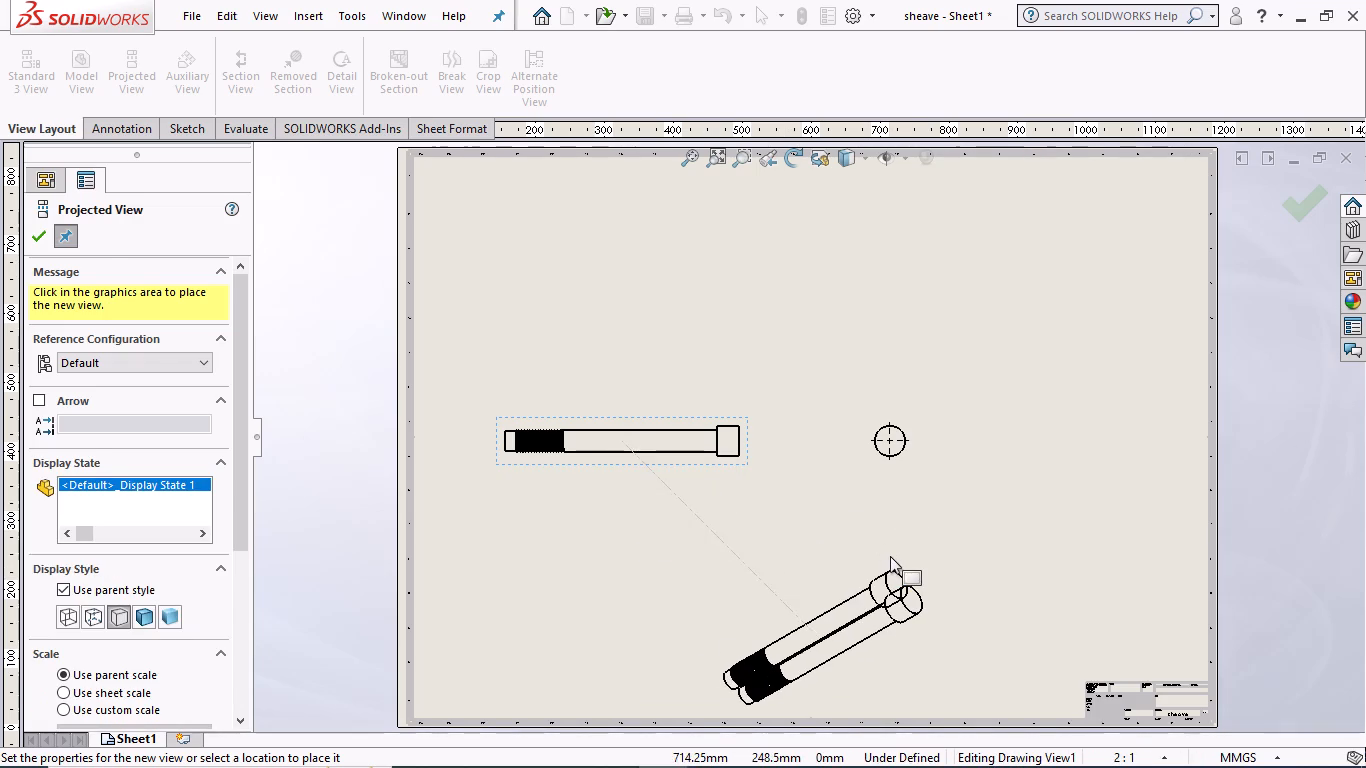
pyautogui.press('Escape')
# Dimension the sheave's overall length between its two end faces in the front view, placed above the view.
pyautogui.rightClick(670, 350)
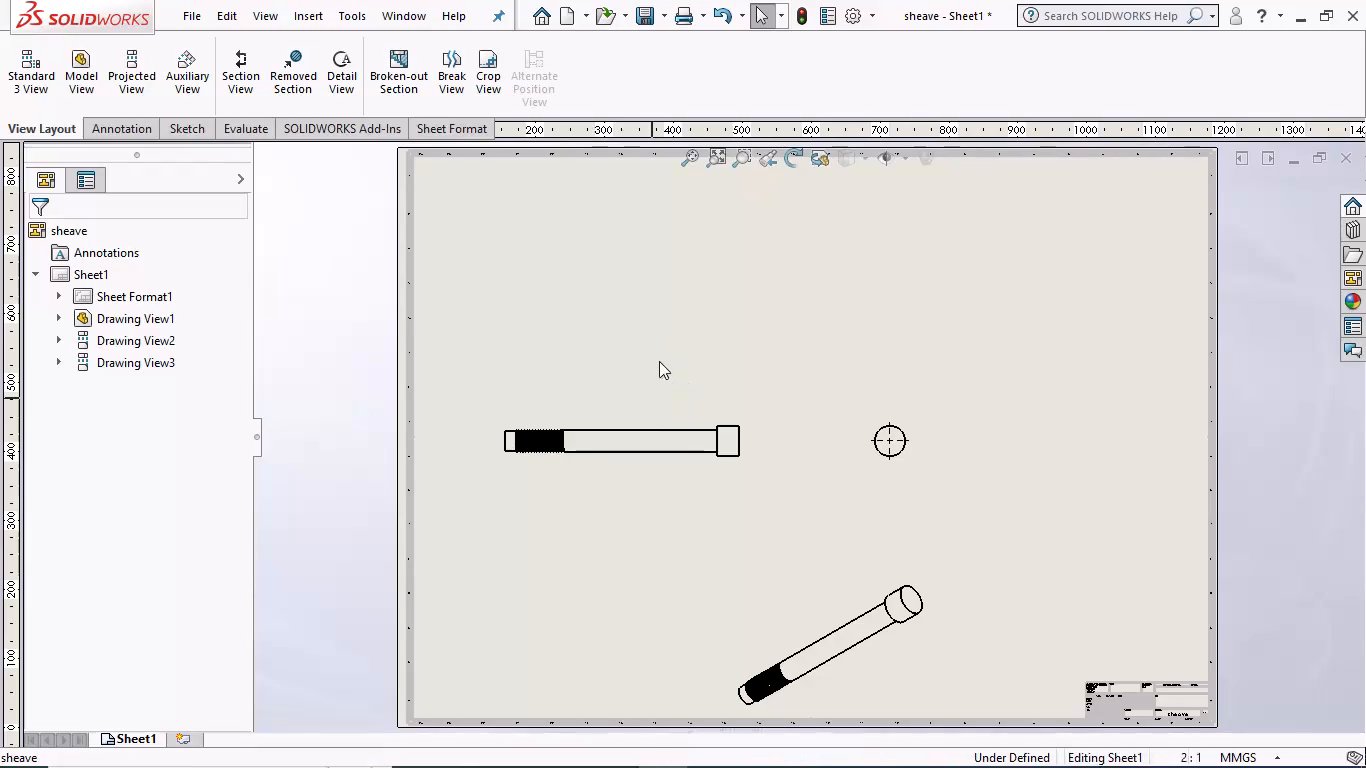
pyautogui.click(756, 603)
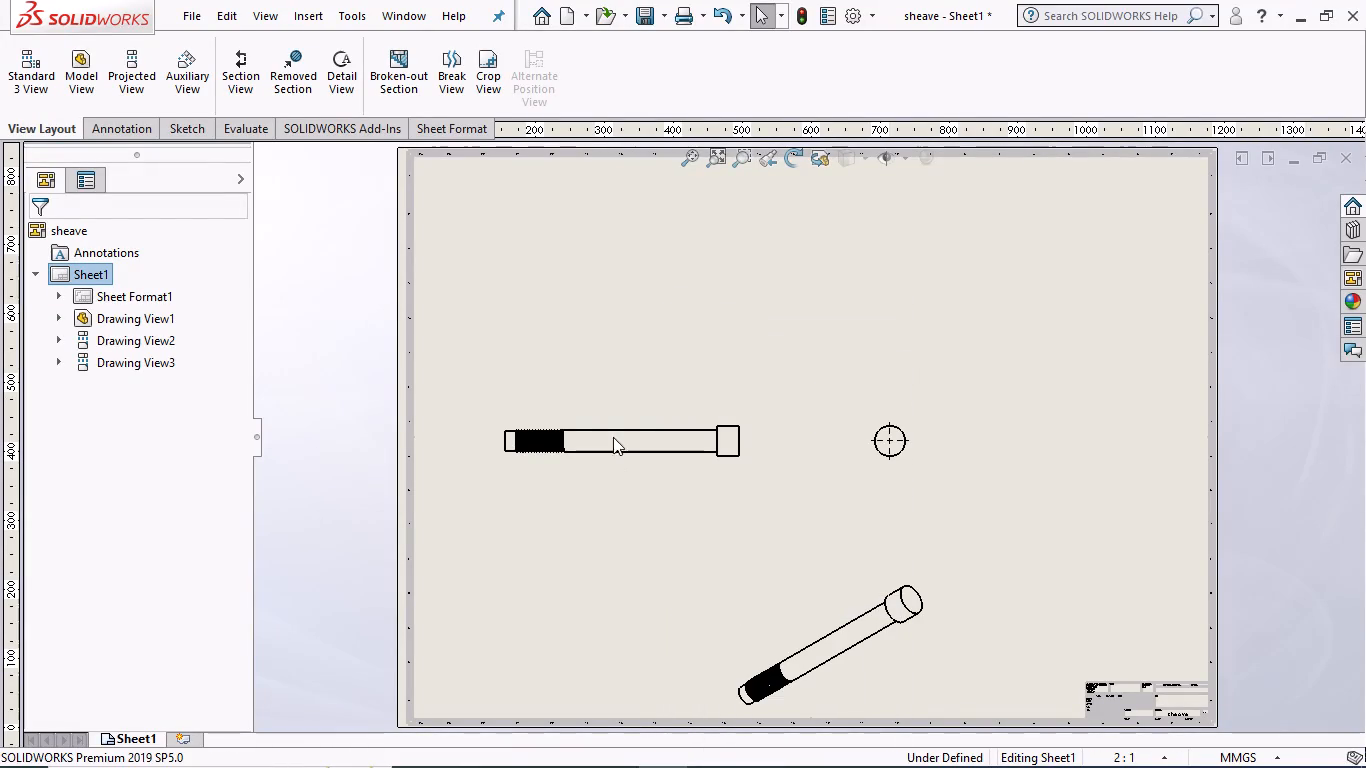
pyautogui.scroll(-3, 773, 459)
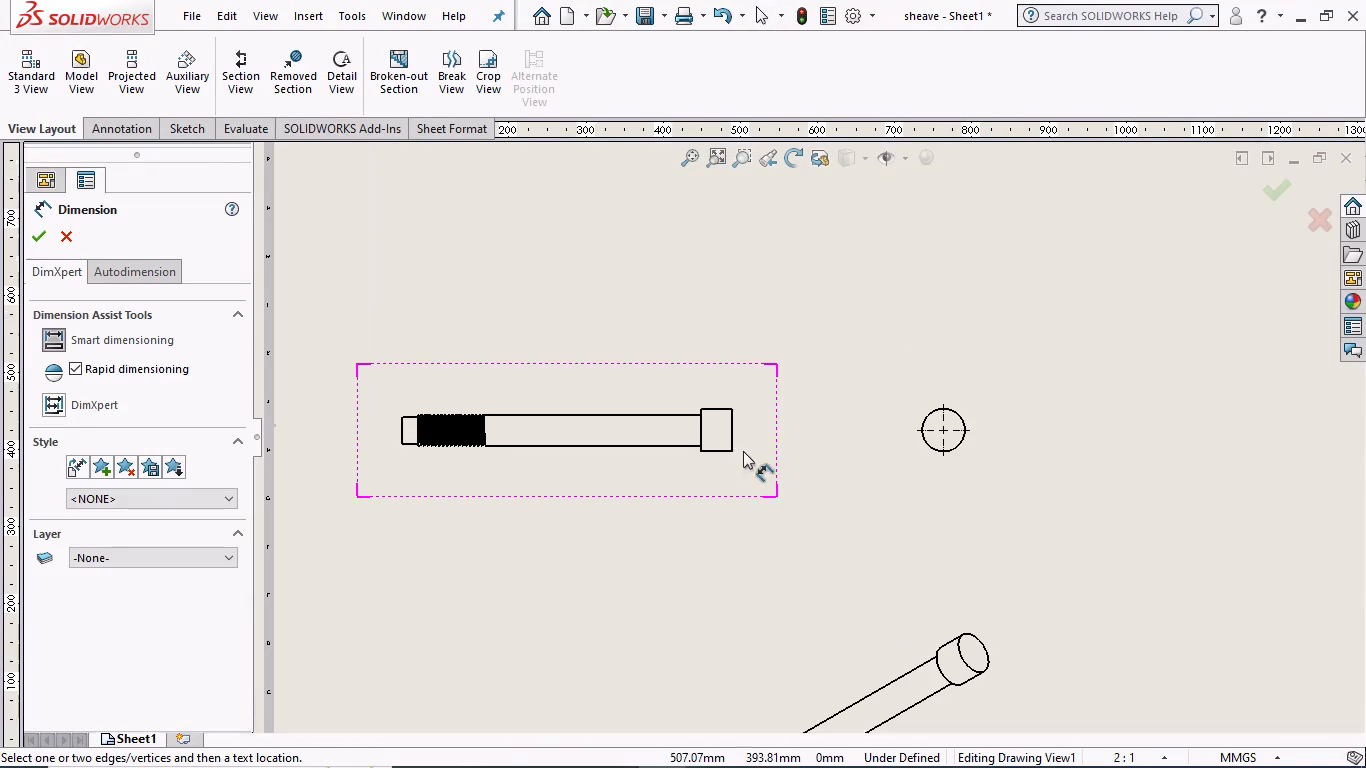
pyautogui.click(732, 429)
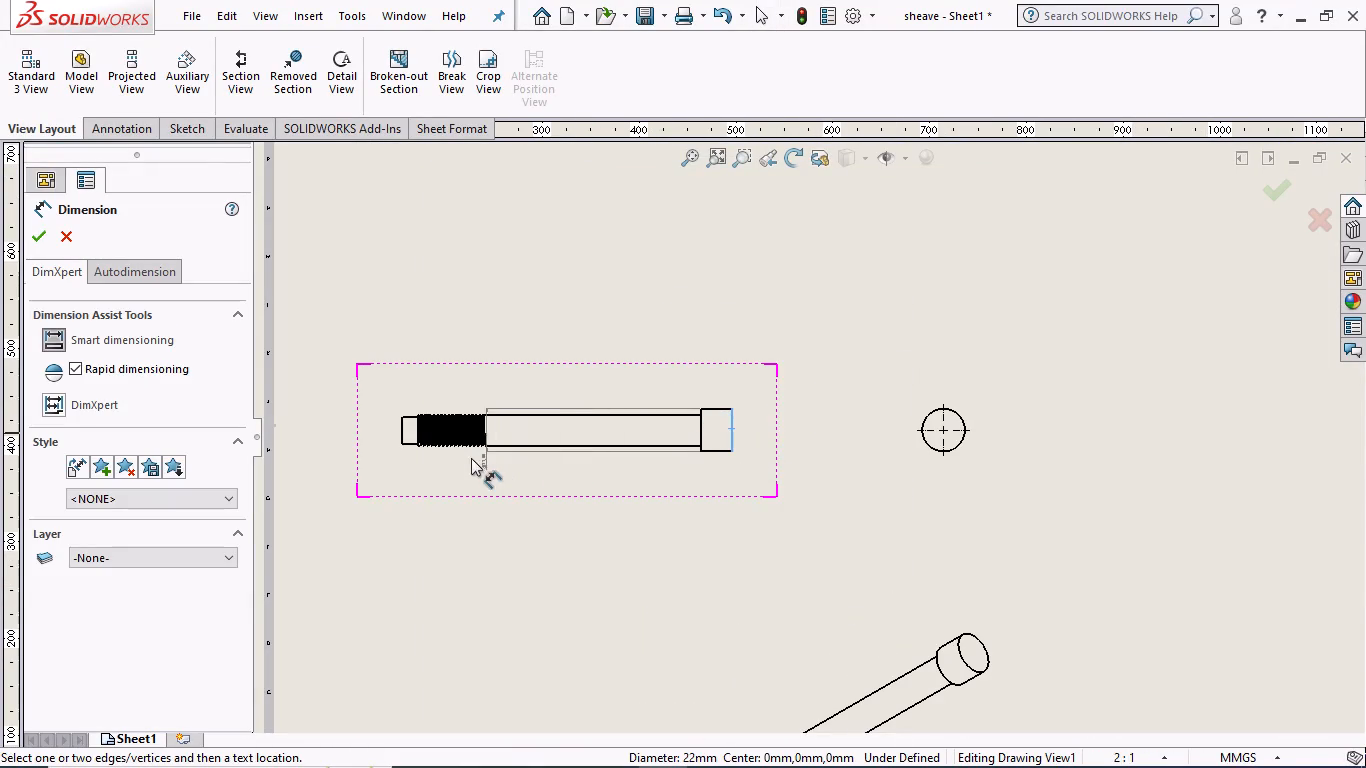
pyautogui.click(401, 425)
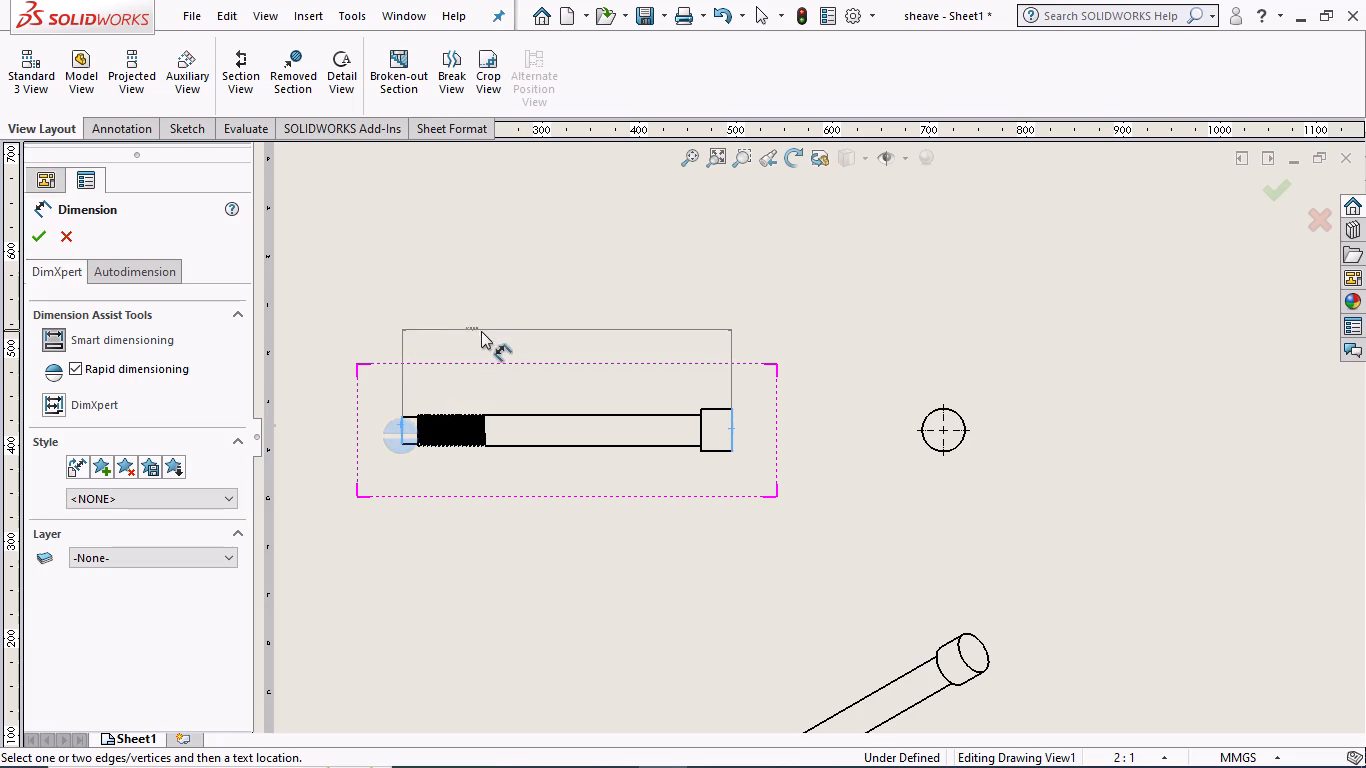
pyautogui.click(507, 343)
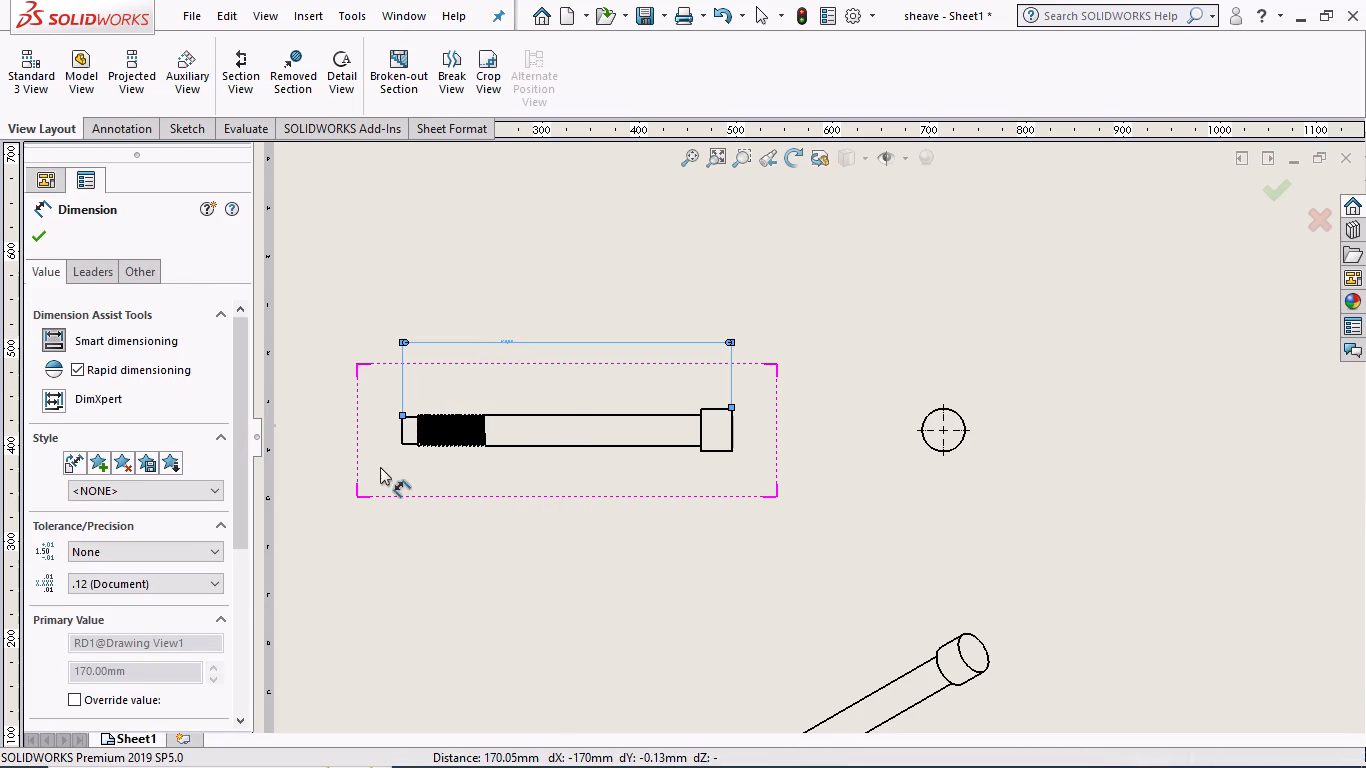
# Dimension the length of the plain end section beside the thread in the front view, placed below it.
pyautogui.scroll(-9, 426, 449)
pyautogui.scroll(-3, 574, 446)
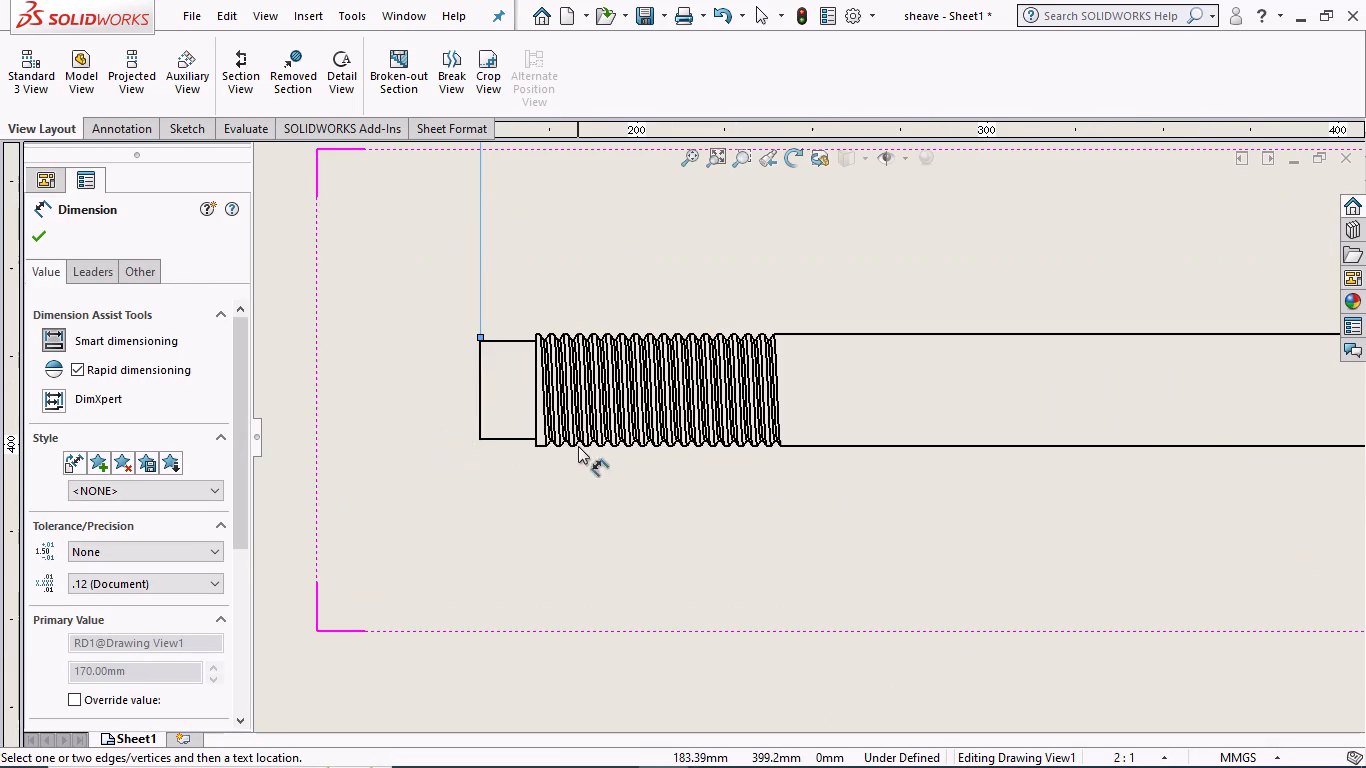
pyautogui.click(478, 414)
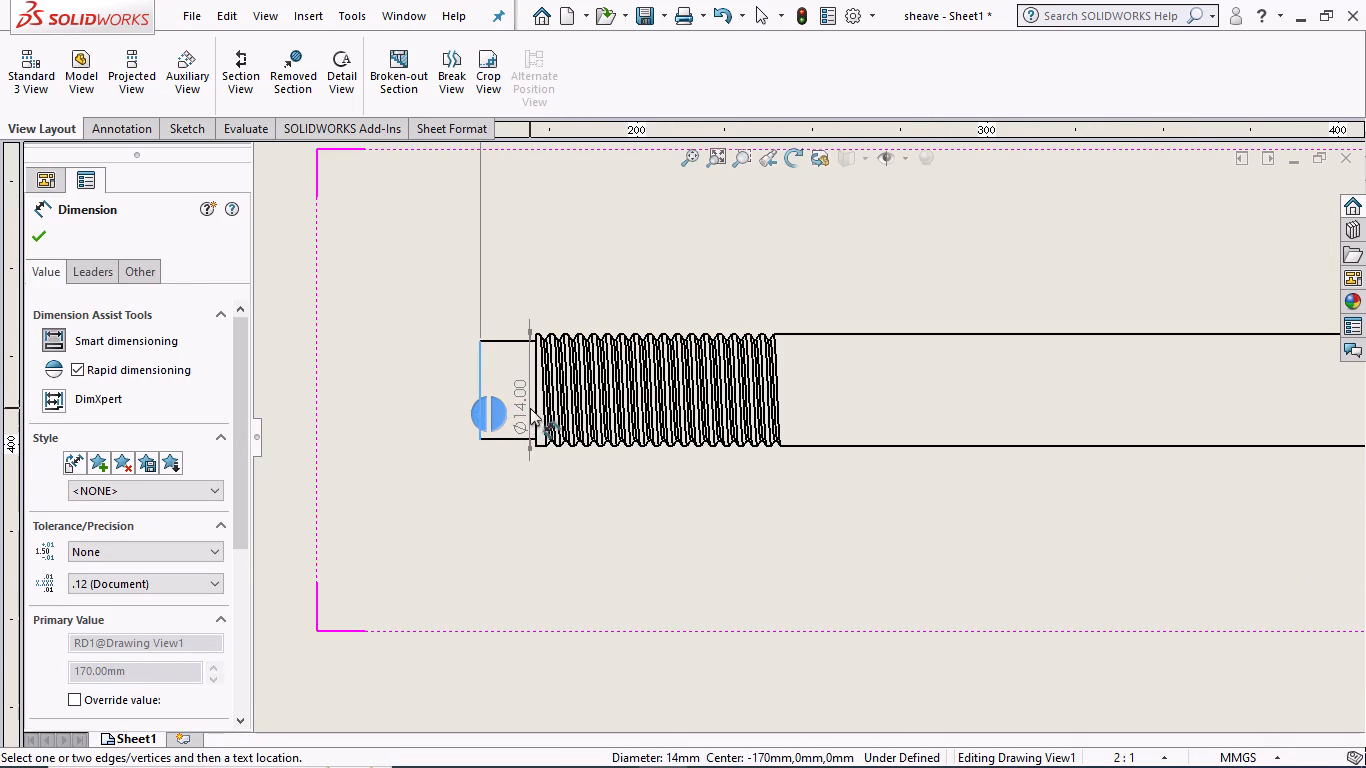
pyautogui.click(534, 406)
pyautogui.click(508, 485)
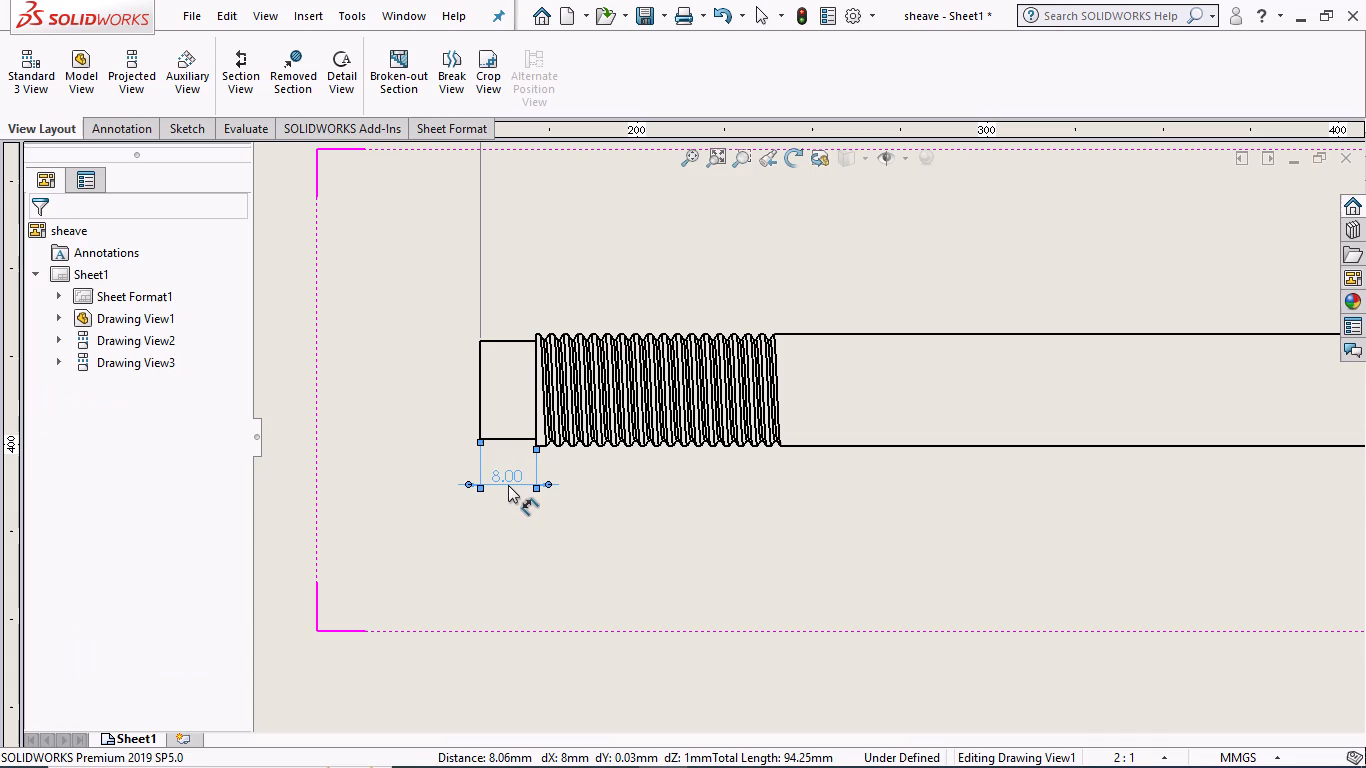
# Dimension the diameter of the plain end section beside the thread, placed to the left of the front view.
pyautogui.click(481, 390)
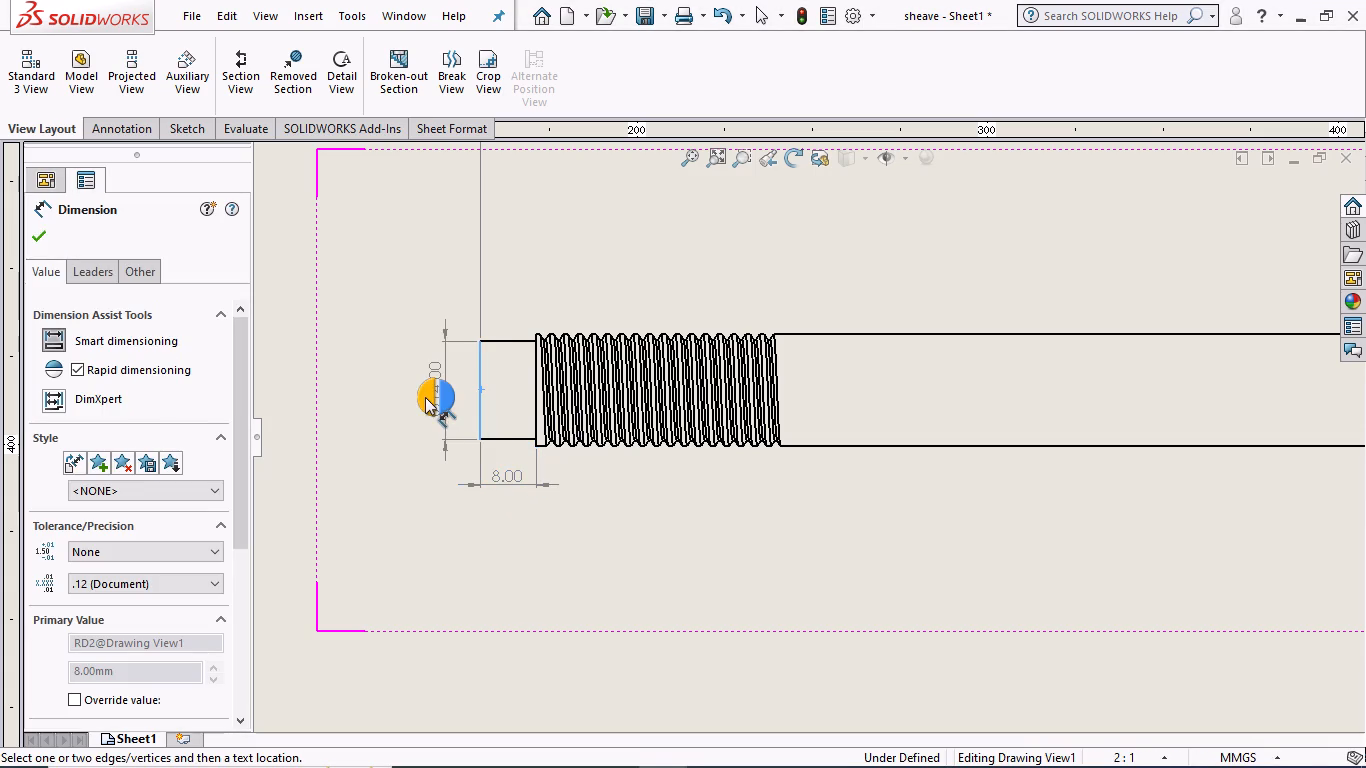
pyautogui.click(409, 398)
# Dimension the diameter of the larger head at the end opposite the thread, placed just beyond the head's end face.
pyautogui.scroll(4, 659, 440)
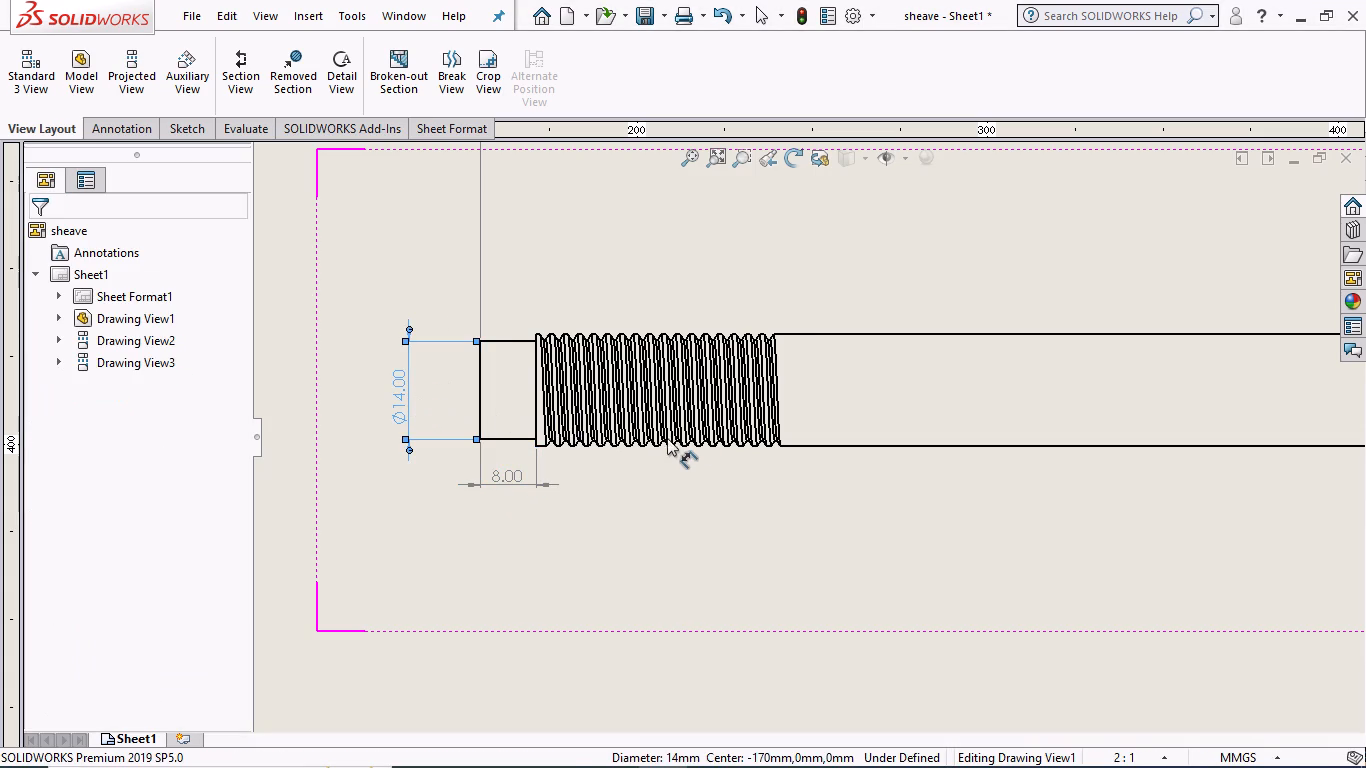
pyautogui.scroll(2, 667, 438)
pyautogui.scroll(1, 799, 420)
pyautogui.scroll(2, 929, 439)
pyautogui.scroll(-2, 1199, 426)
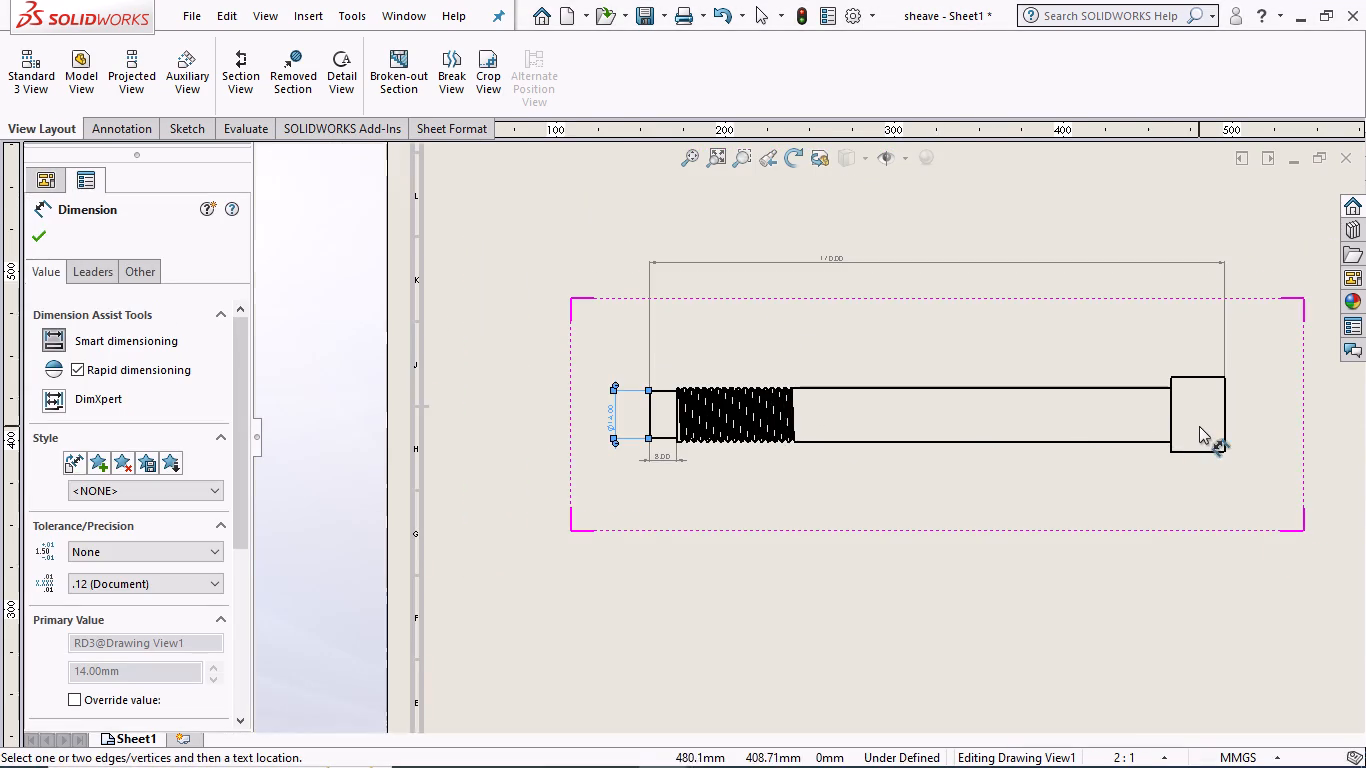
pyautogui.scroll(-2, 1199, 426)
pyautogui.click(1145, 413)
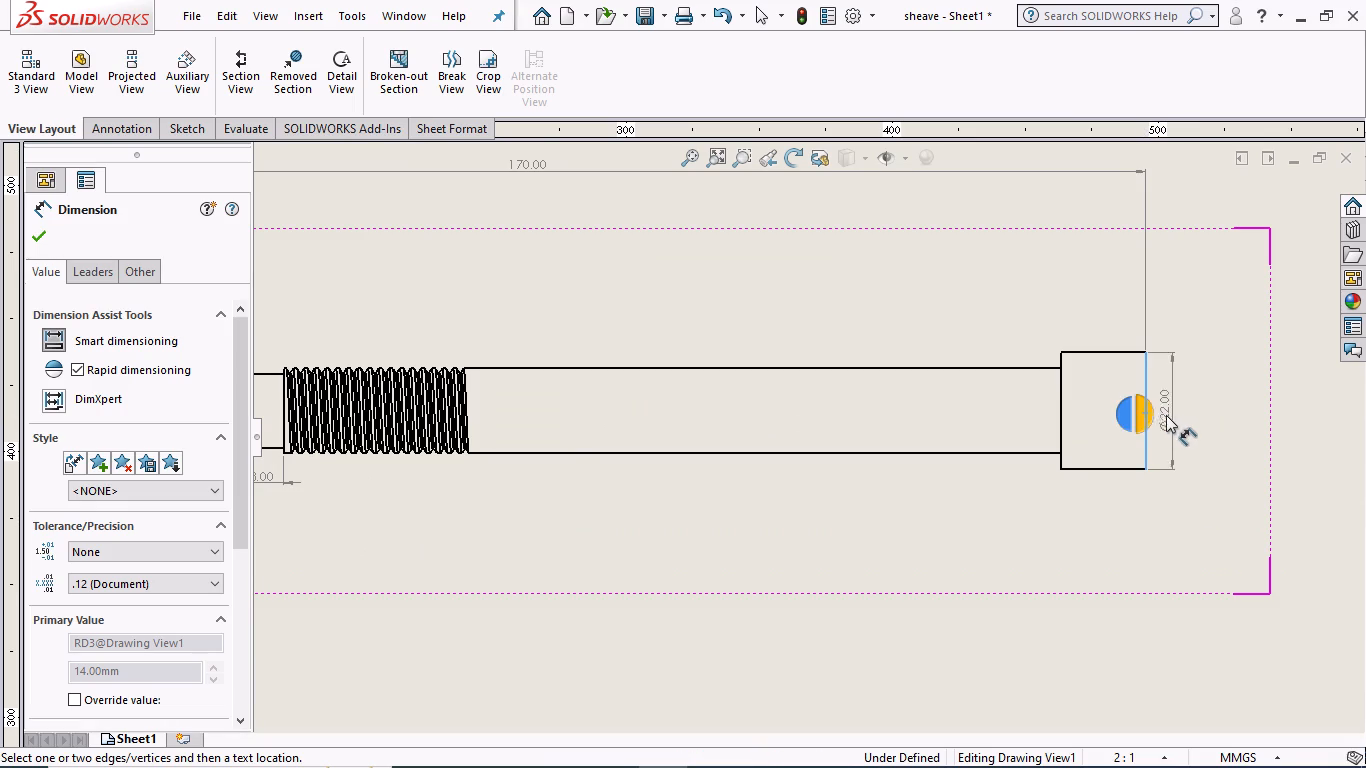
pyautogui.click(1180, 413)
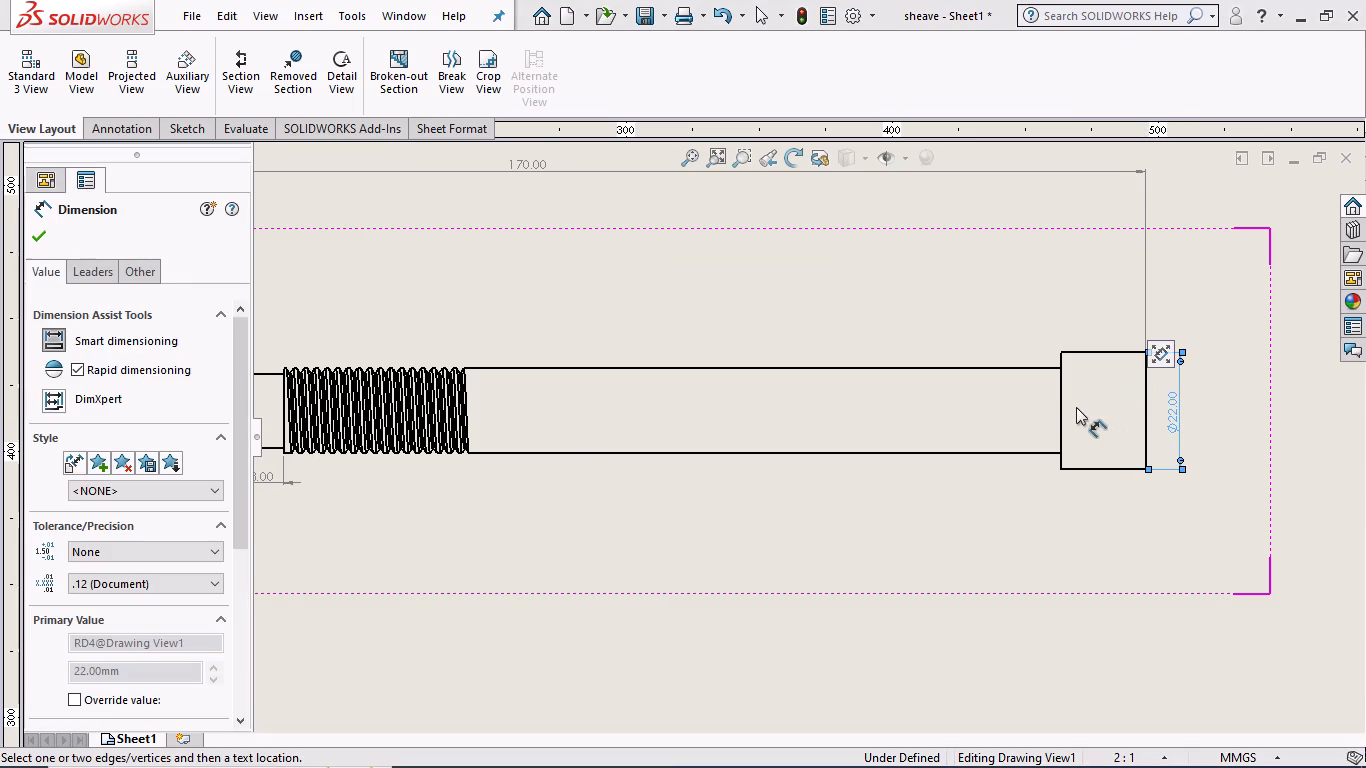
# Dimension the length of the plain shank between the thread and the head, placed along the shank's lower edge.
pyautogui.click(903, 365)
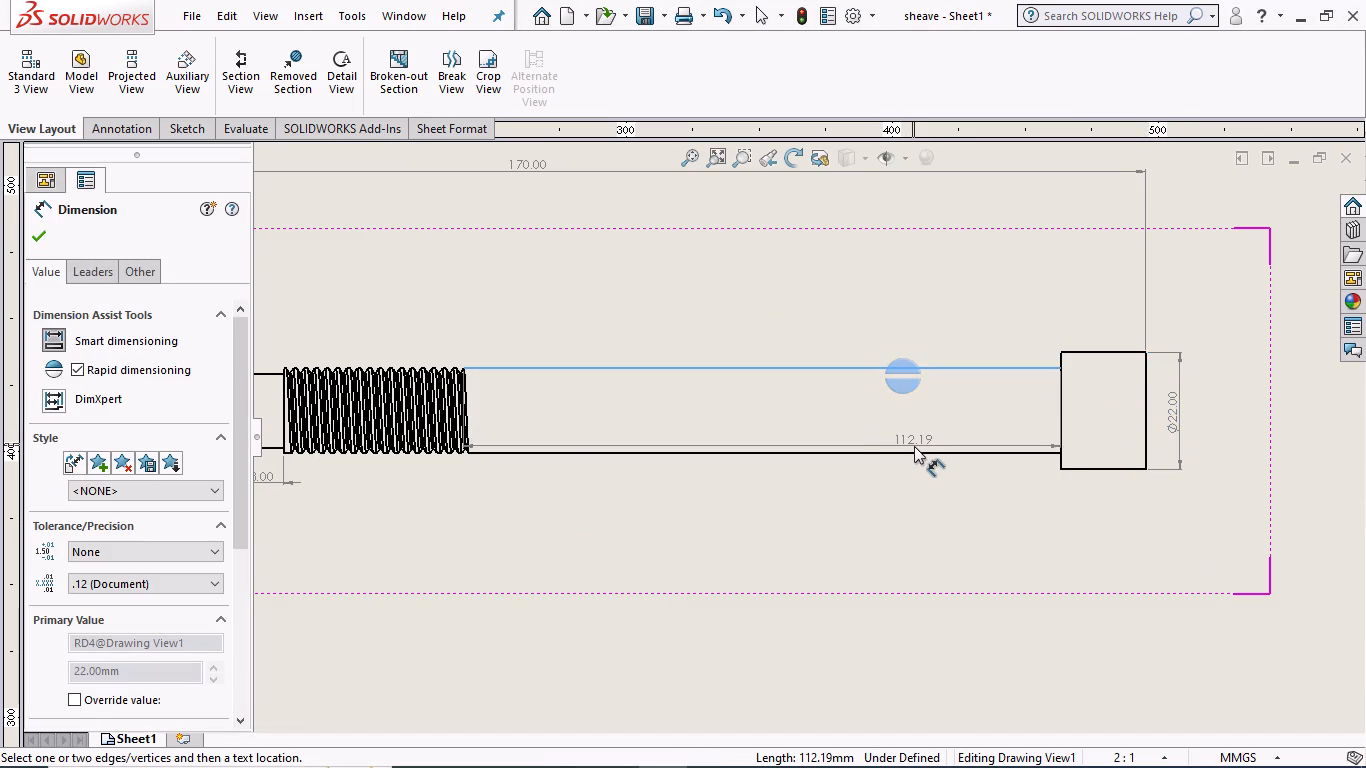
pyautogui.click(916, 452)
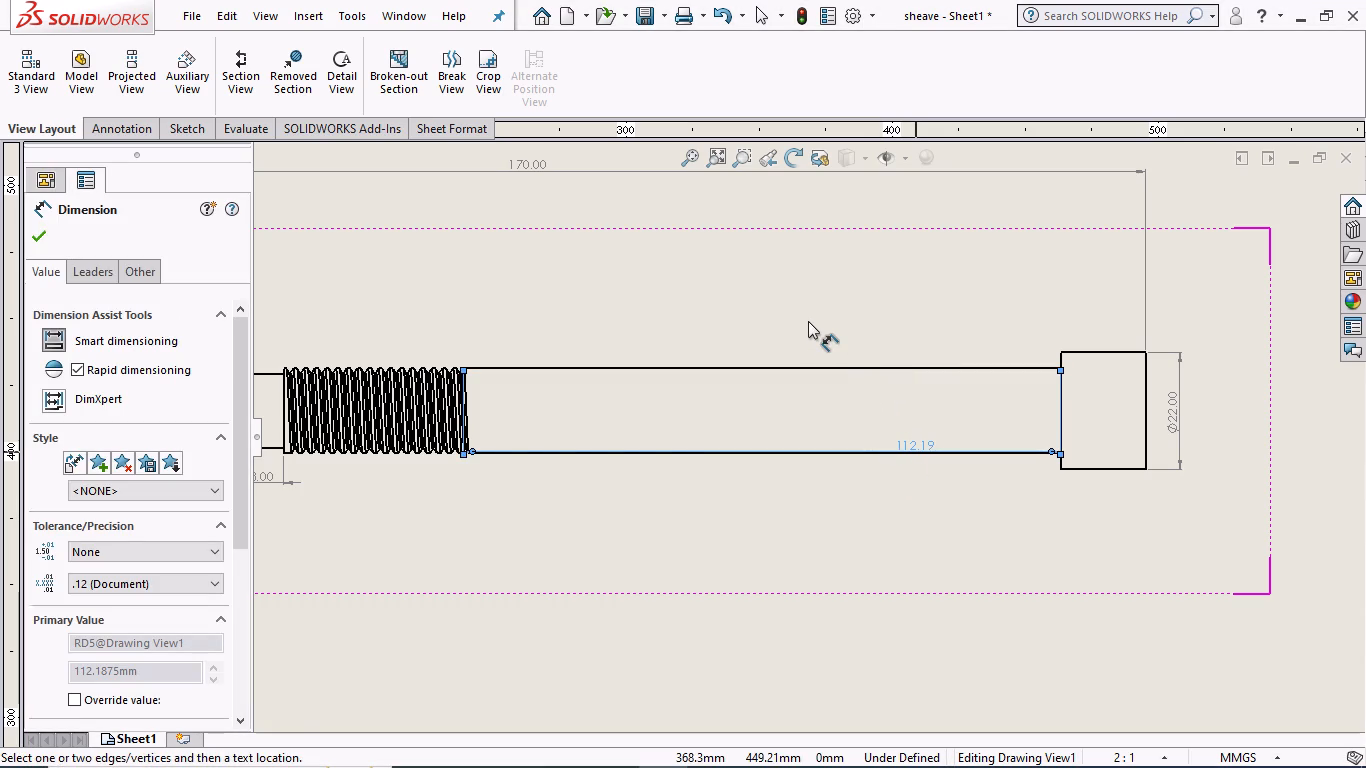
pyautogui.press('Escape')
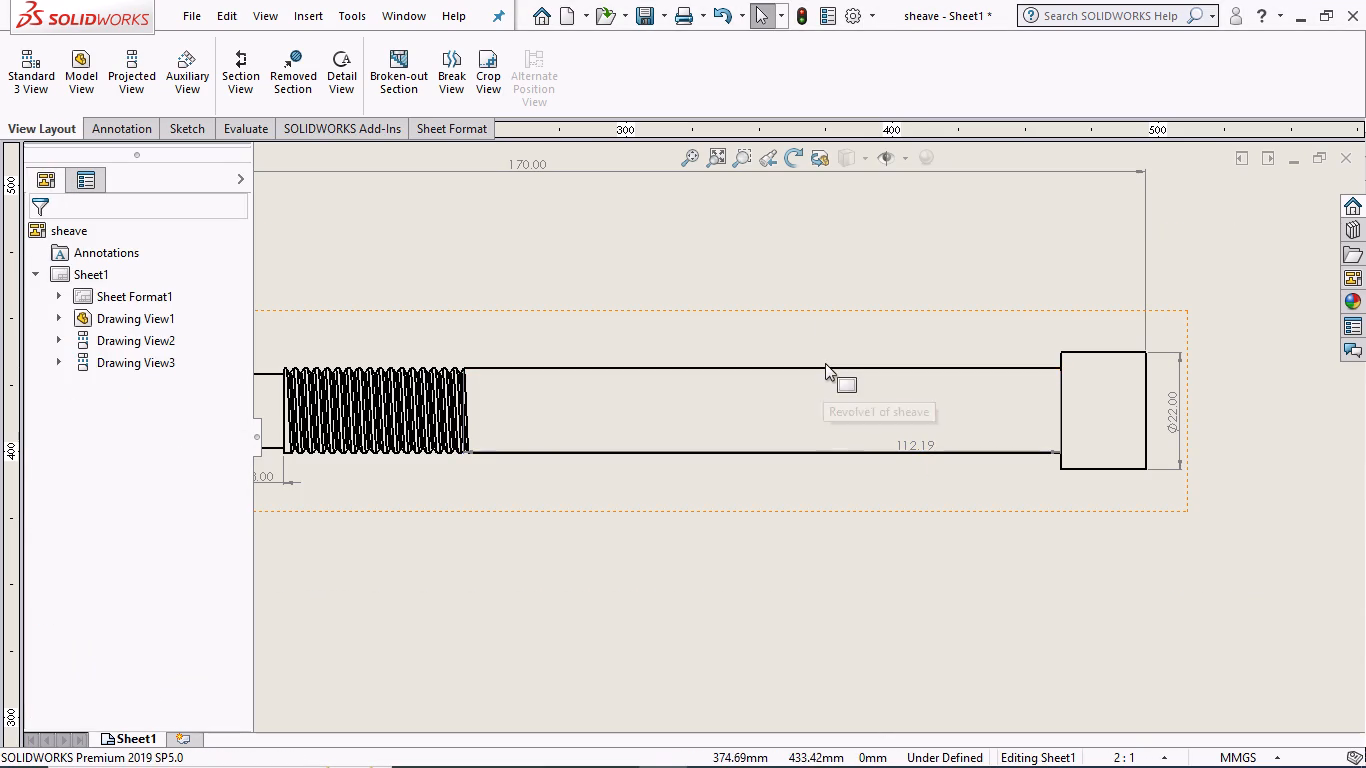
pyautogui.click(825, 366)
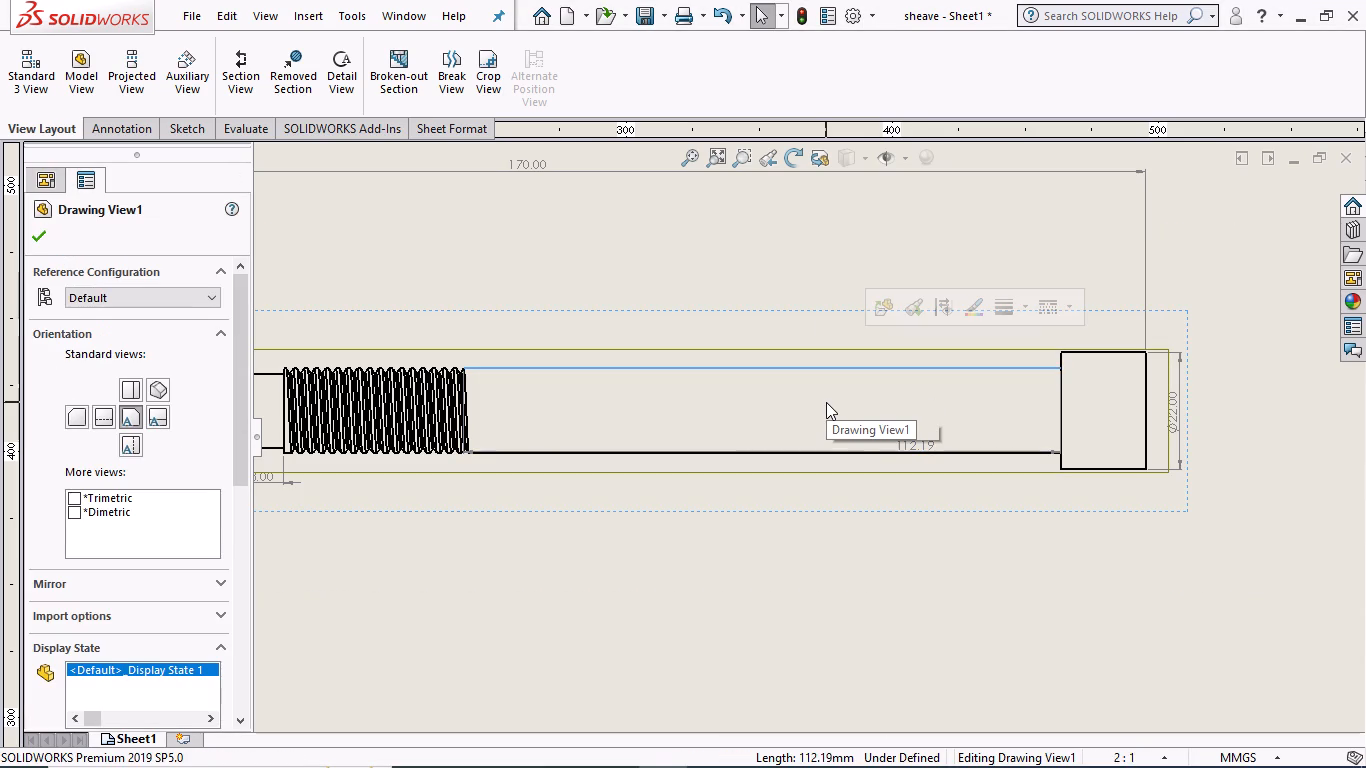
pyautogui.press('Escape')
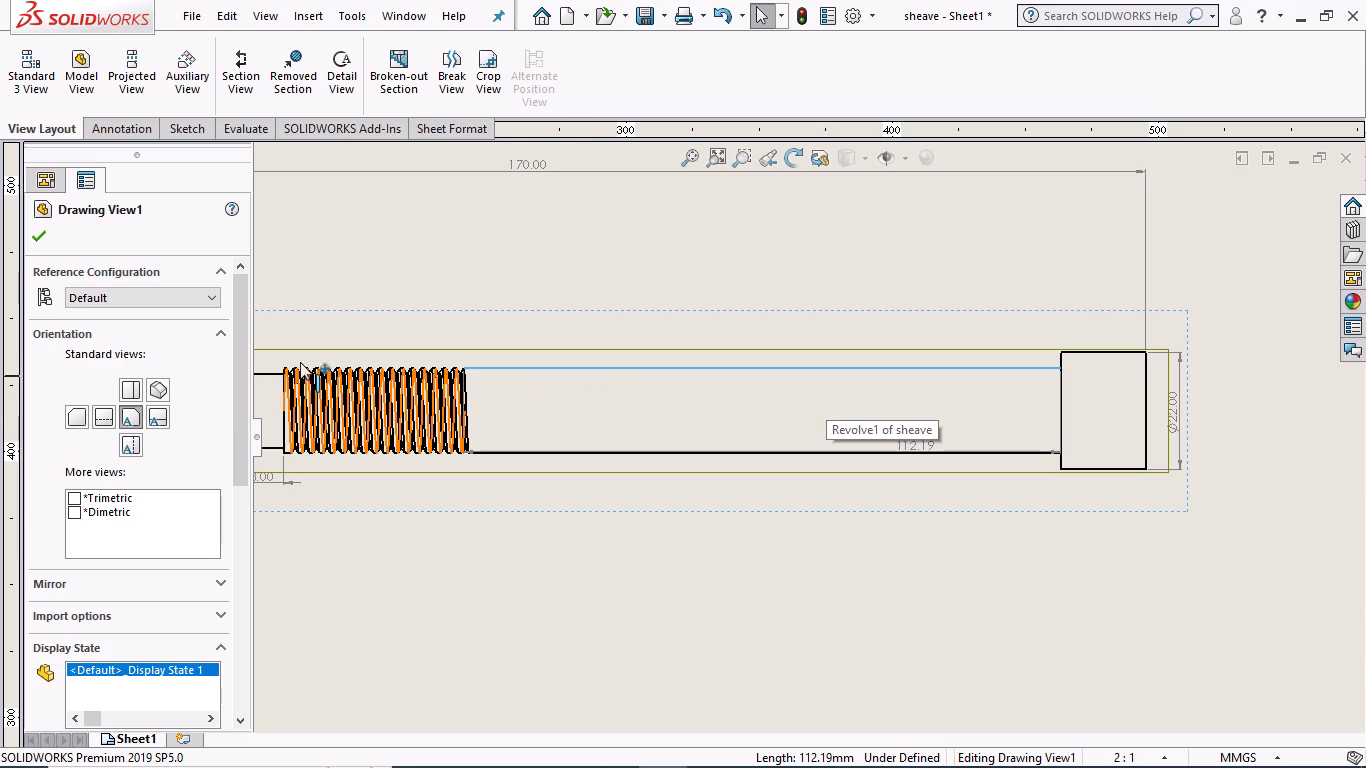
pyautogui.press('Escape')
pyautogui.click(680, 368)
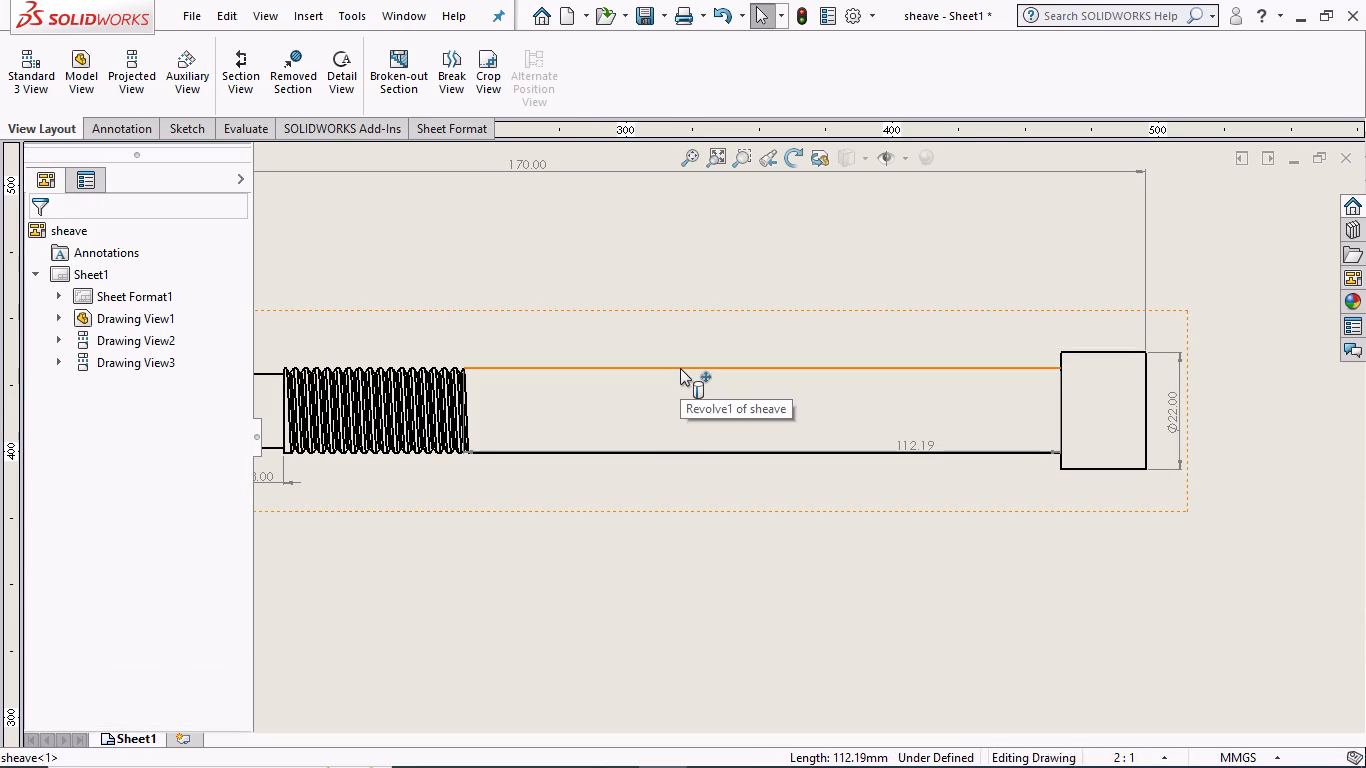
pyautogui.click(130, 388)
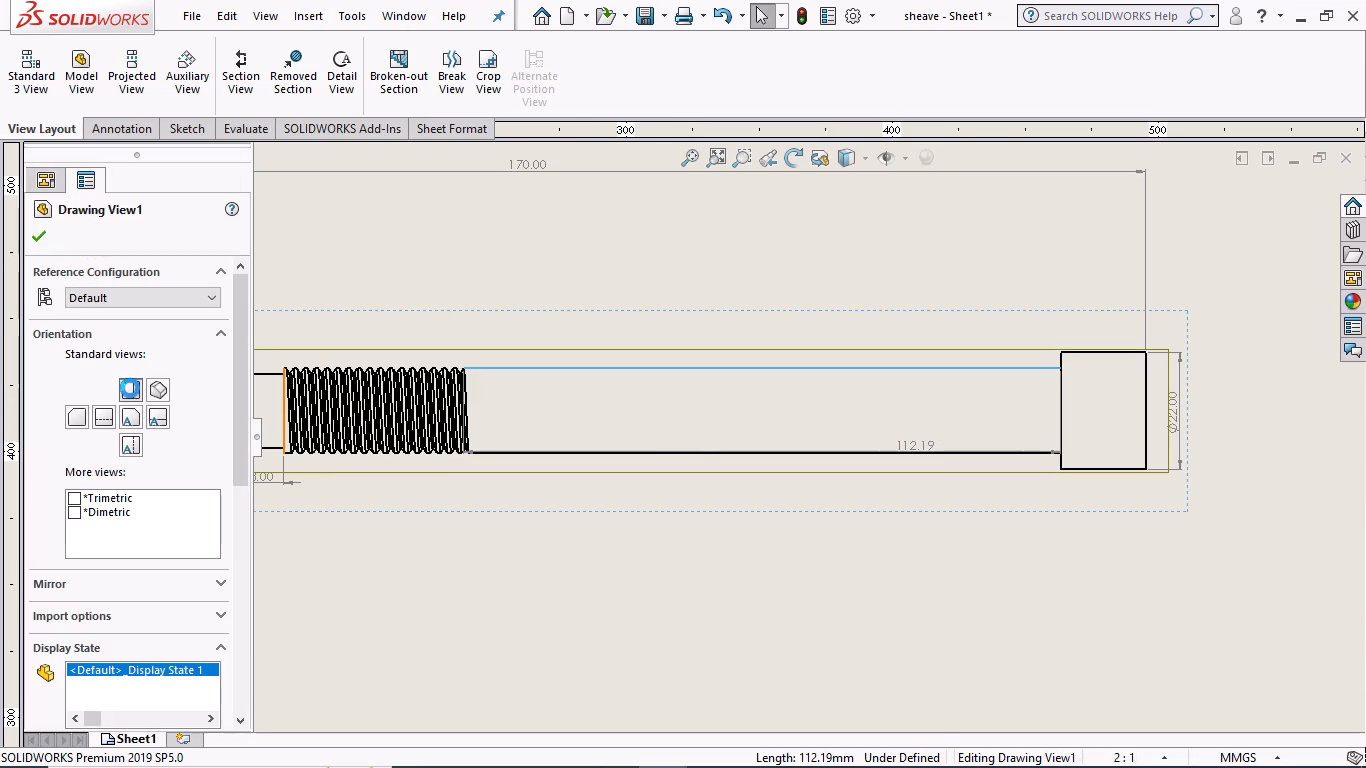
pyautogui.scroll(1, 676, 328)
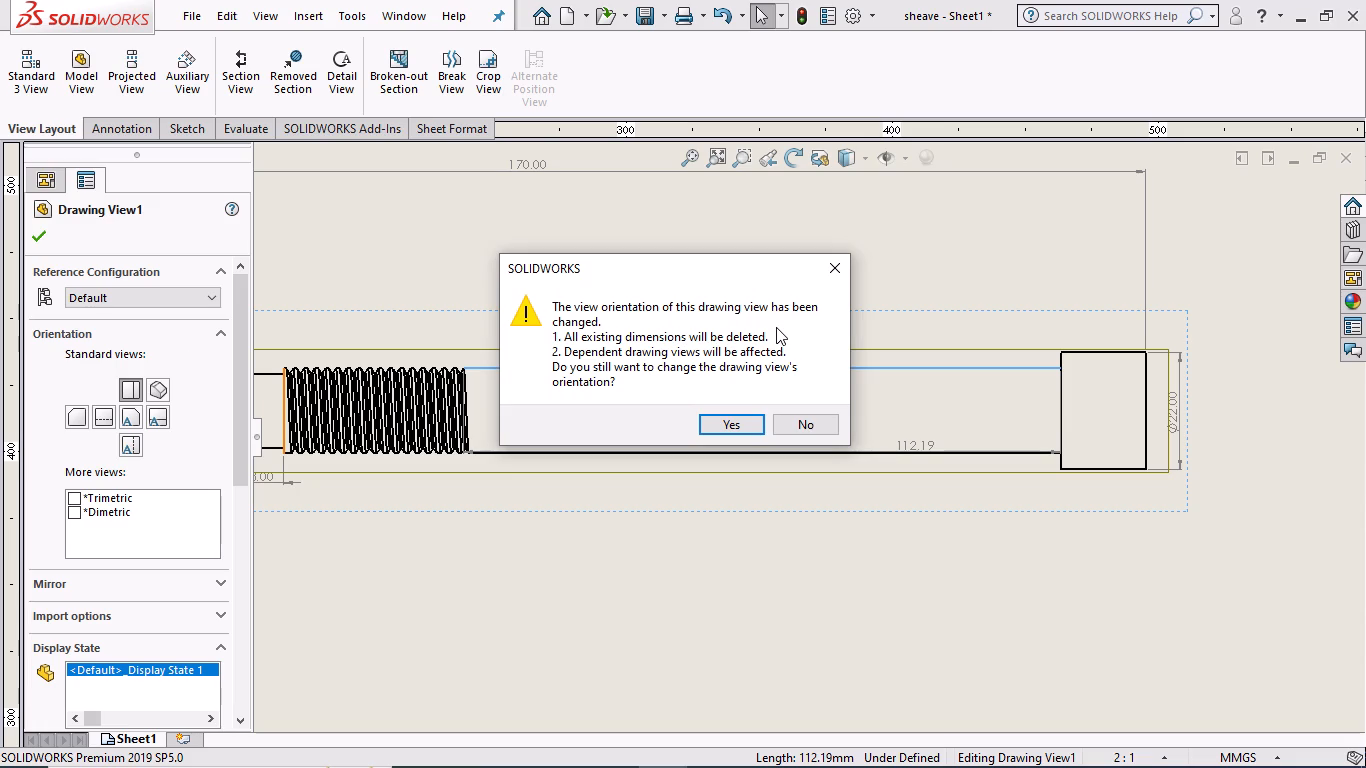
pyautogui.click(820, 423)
# Dimension the diameter of the plain shank between its upper and lower edges, with the text placed below the shank.
pyautogui.scroll(4, 649, 463)
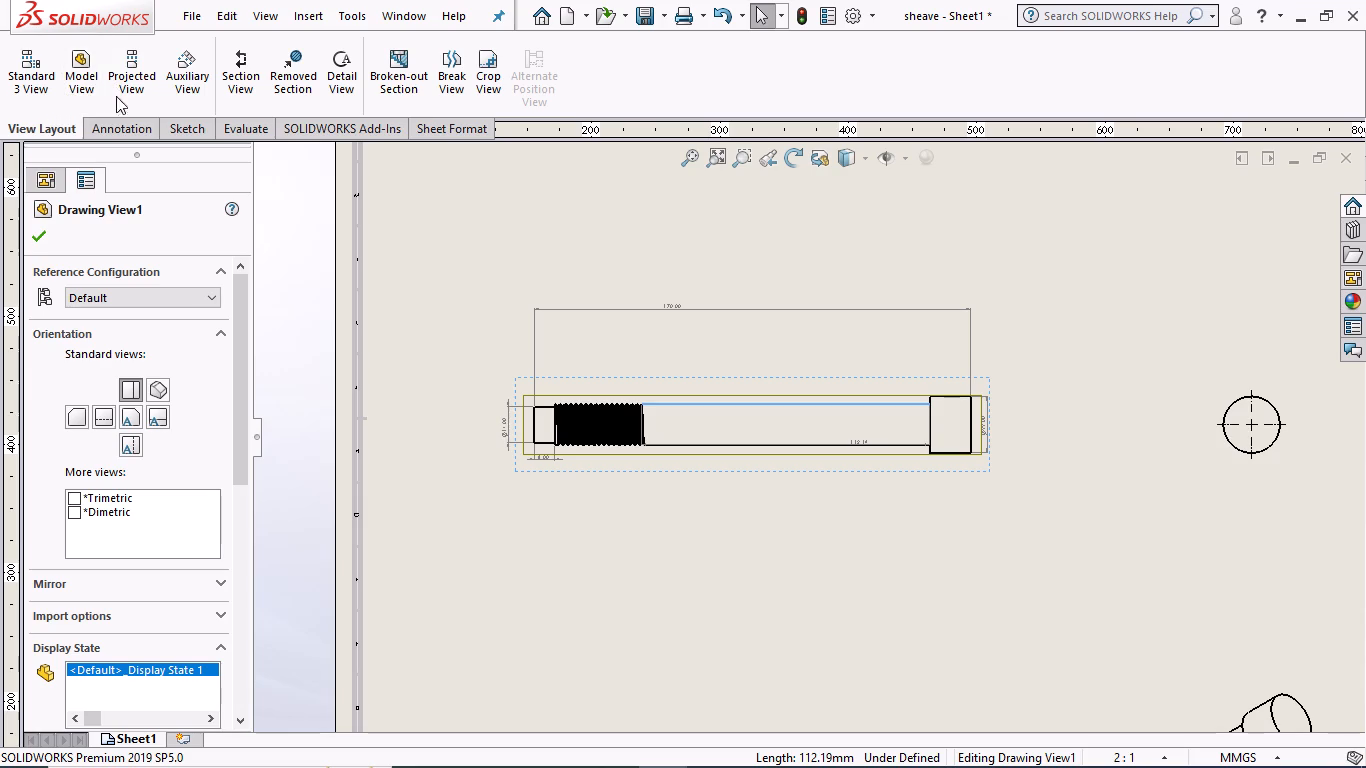
pyautogui.rightClick(925, 507)
pyautogui.click(974, 348)
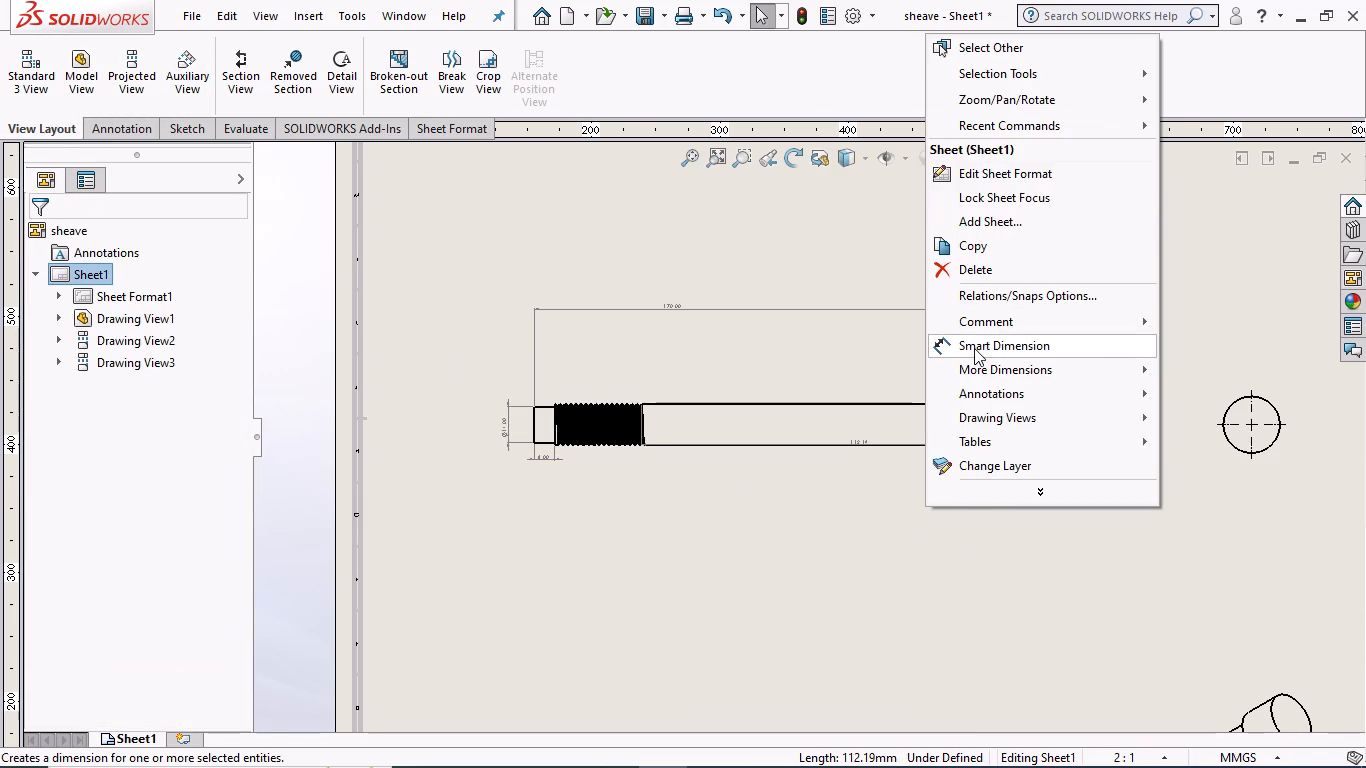
pyautogui.scroll(-6, 803, 412)
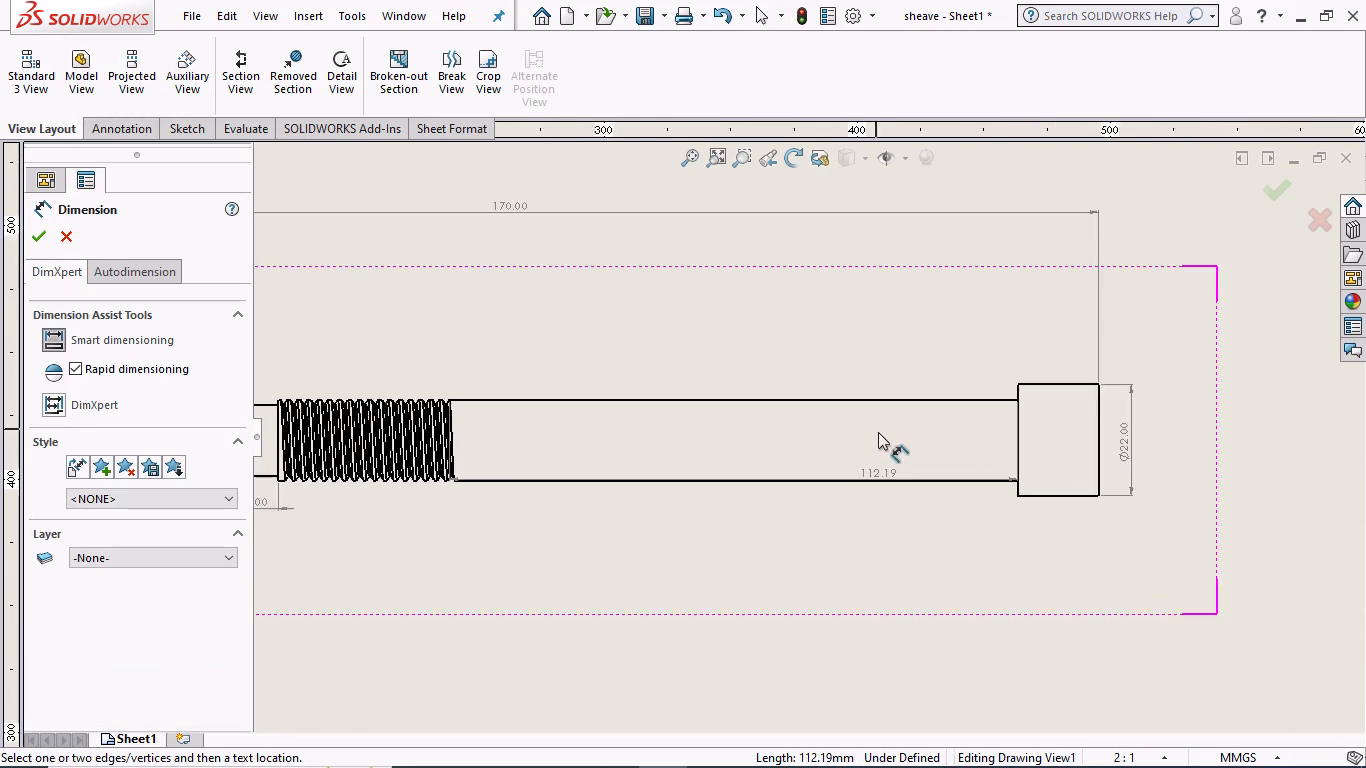
pyautogui.scroll(-1, 878, 432)
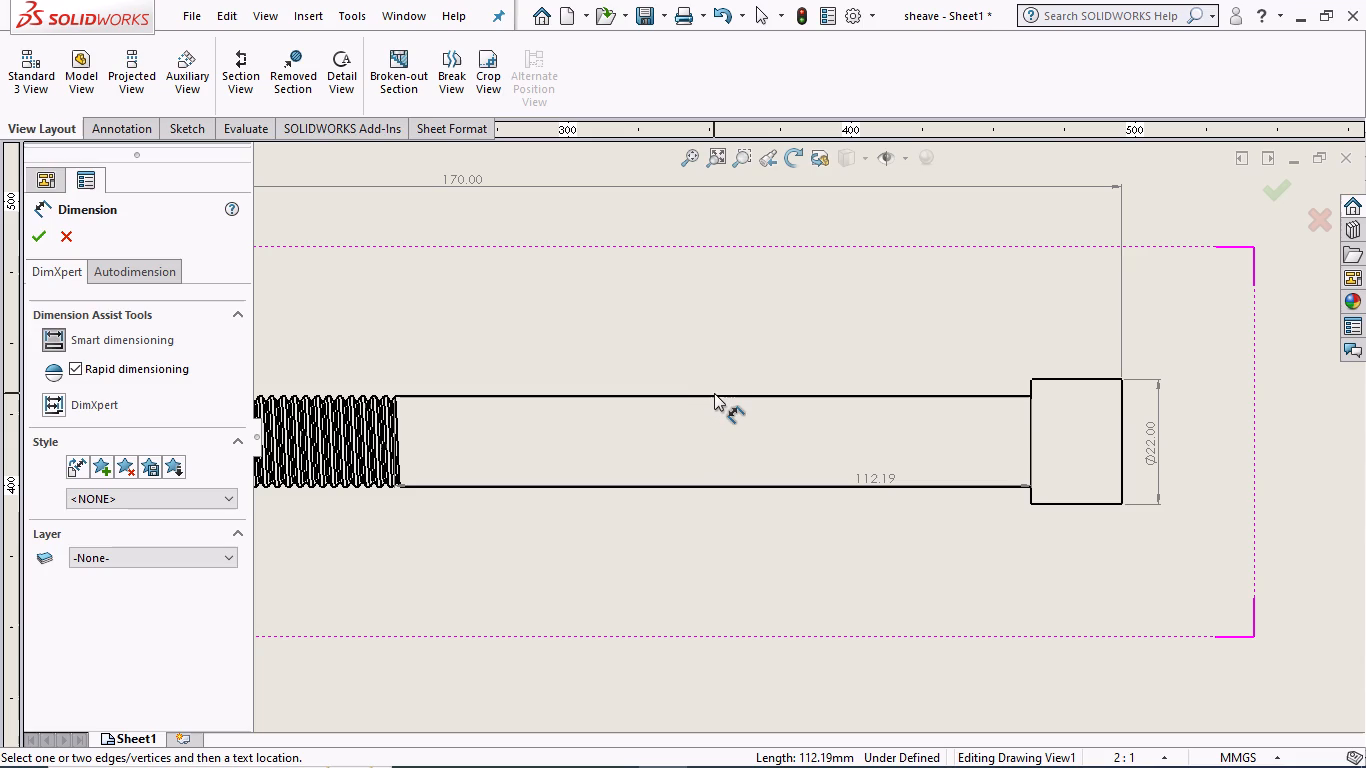
pyautogui.click(716, 396)
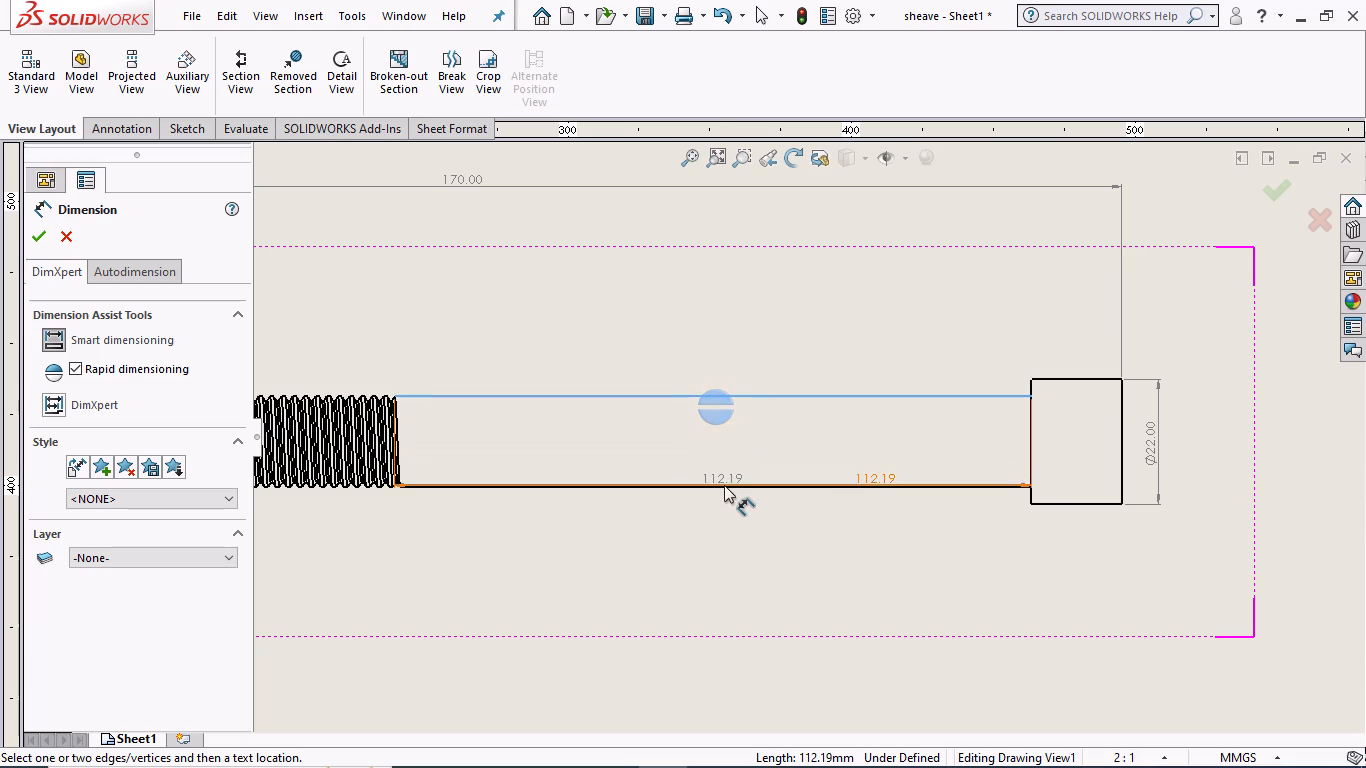
pyautogui.click(724, 486)
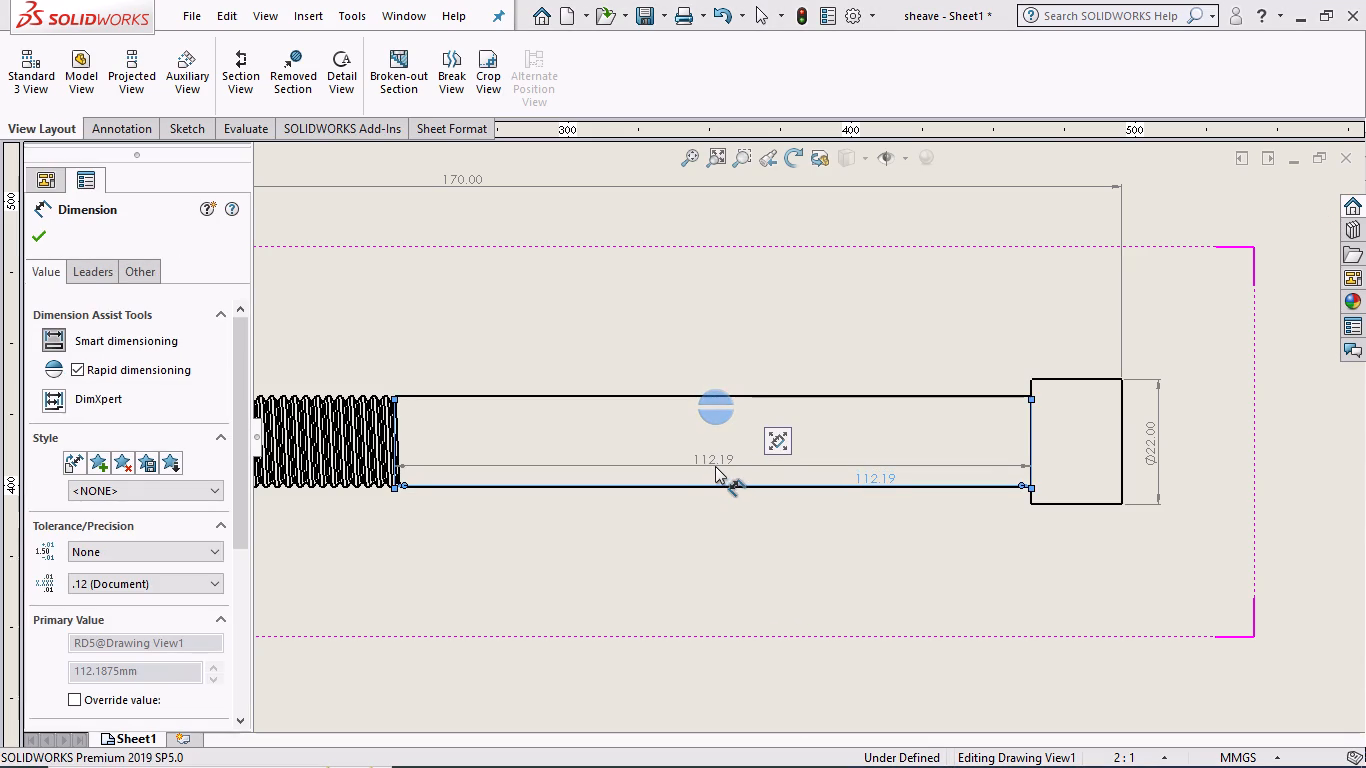
pyautogui.press('Escape')
pyautogui.scroll(-7, 725, 484)
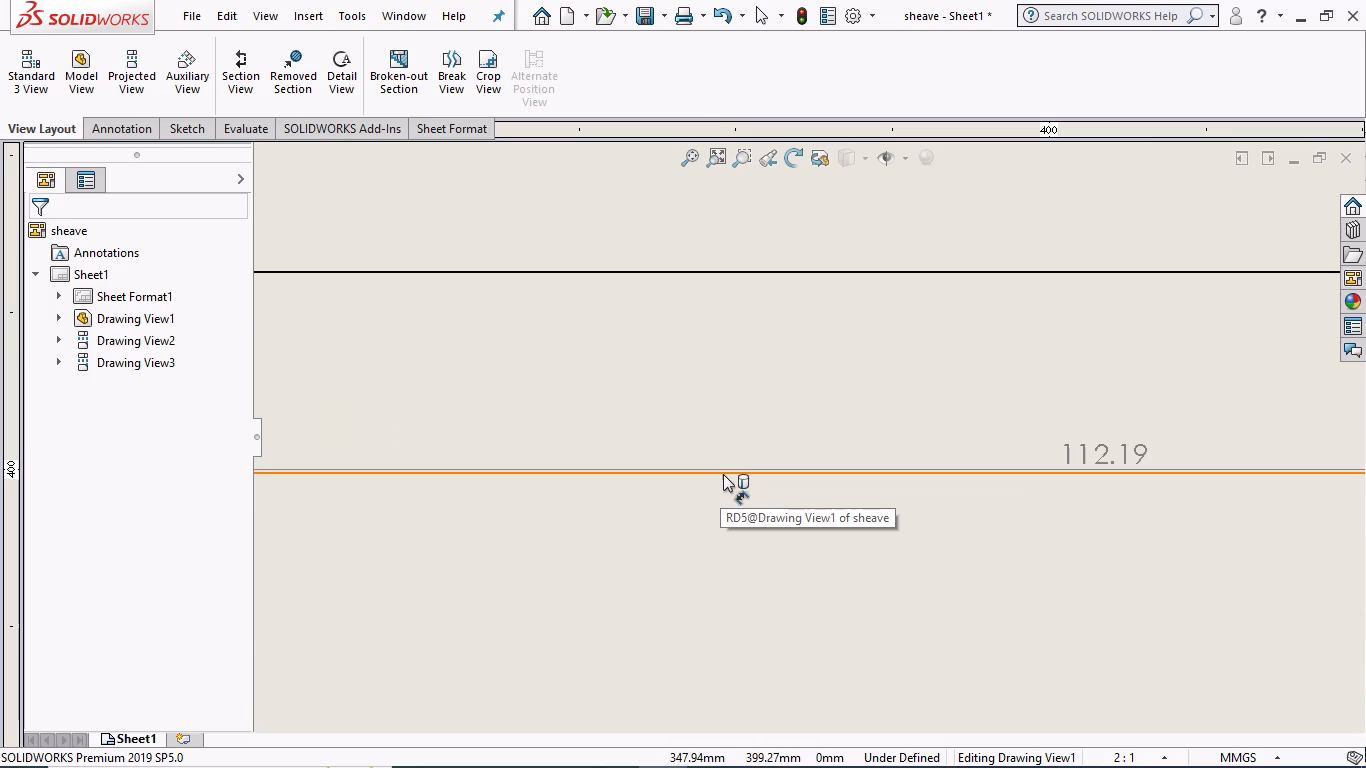
pyautogui.click(723, 474)
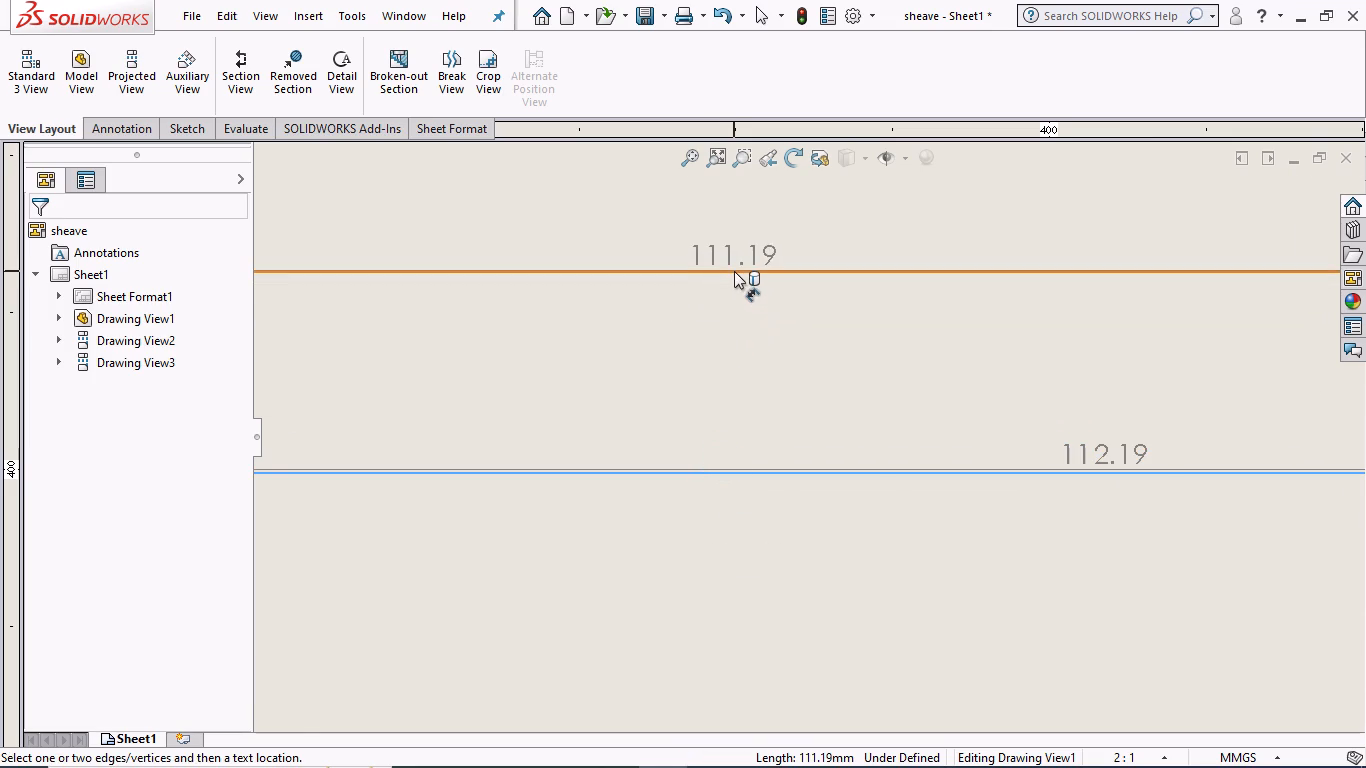
pyautogui.click(734, 271)
pyautogui.click(759, 564)
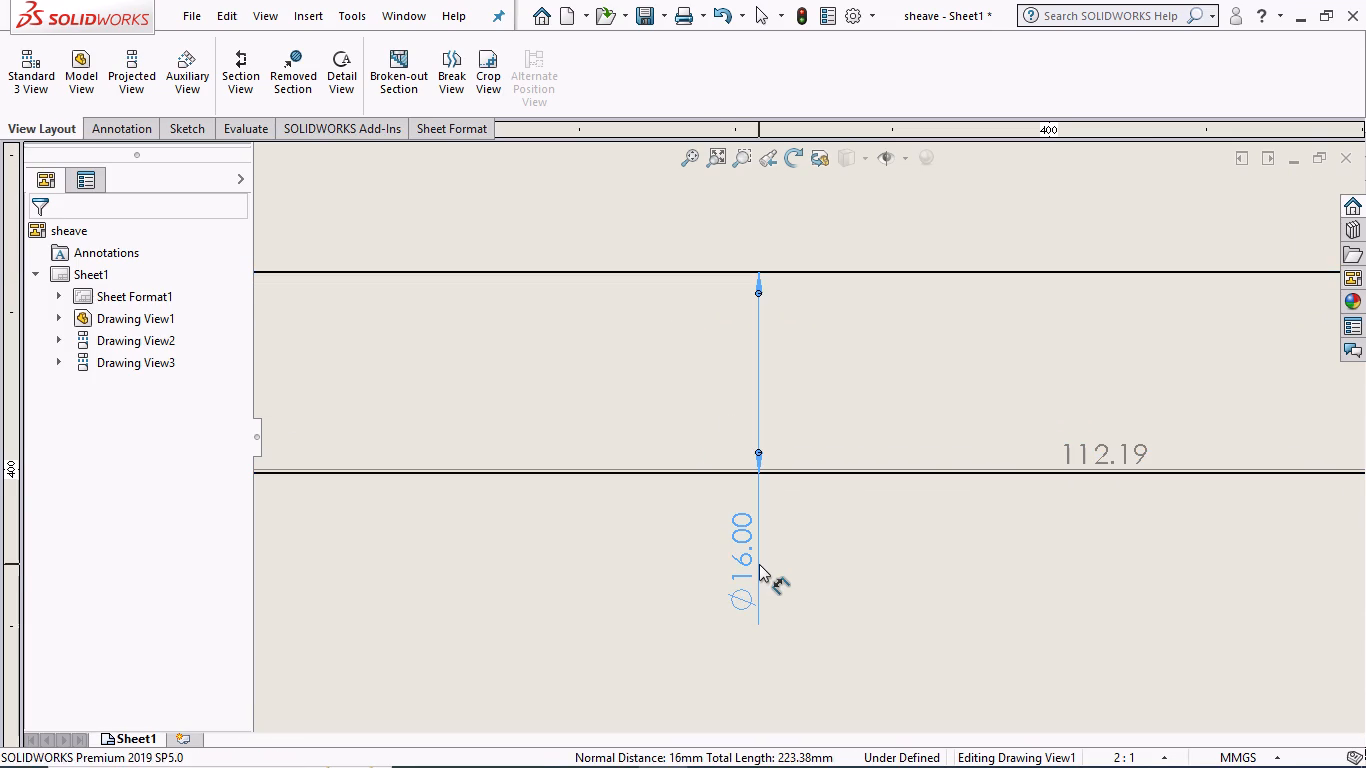
pyautogui.press('Escape')
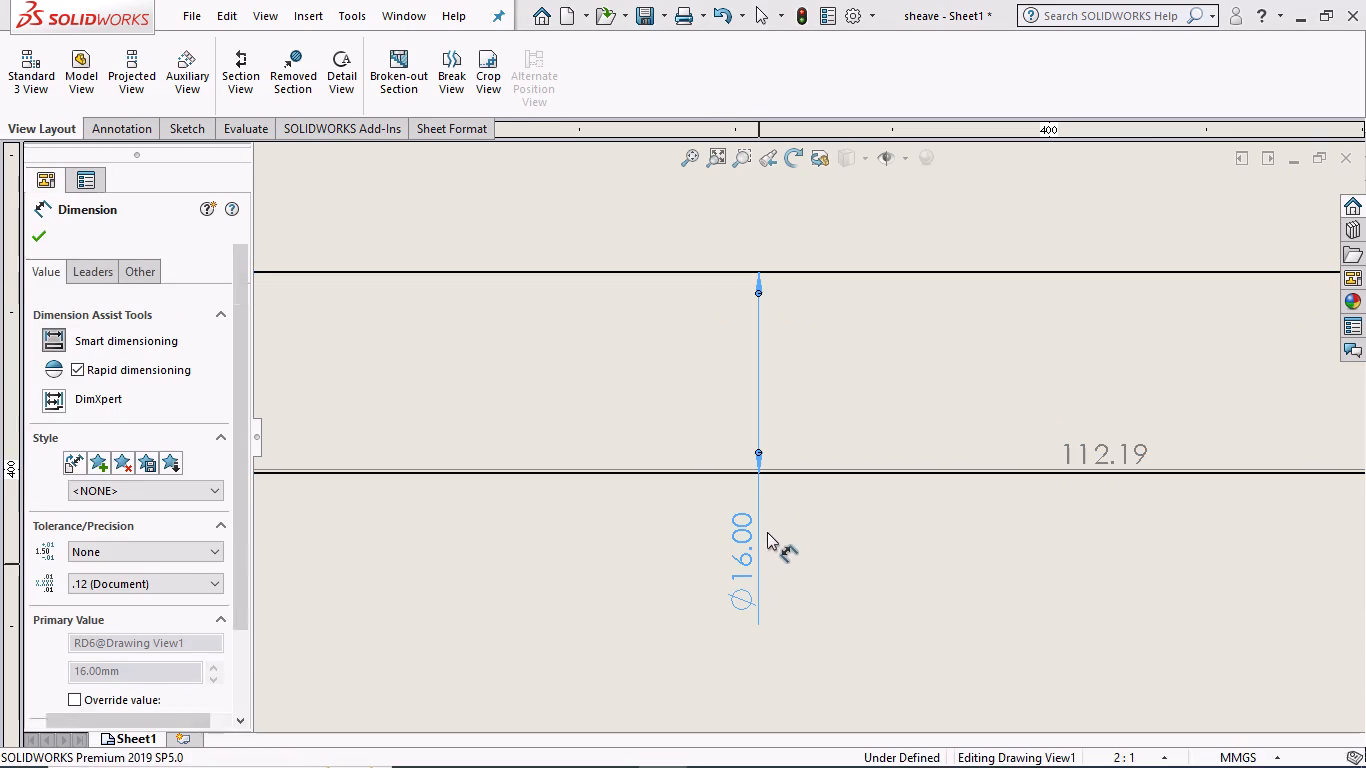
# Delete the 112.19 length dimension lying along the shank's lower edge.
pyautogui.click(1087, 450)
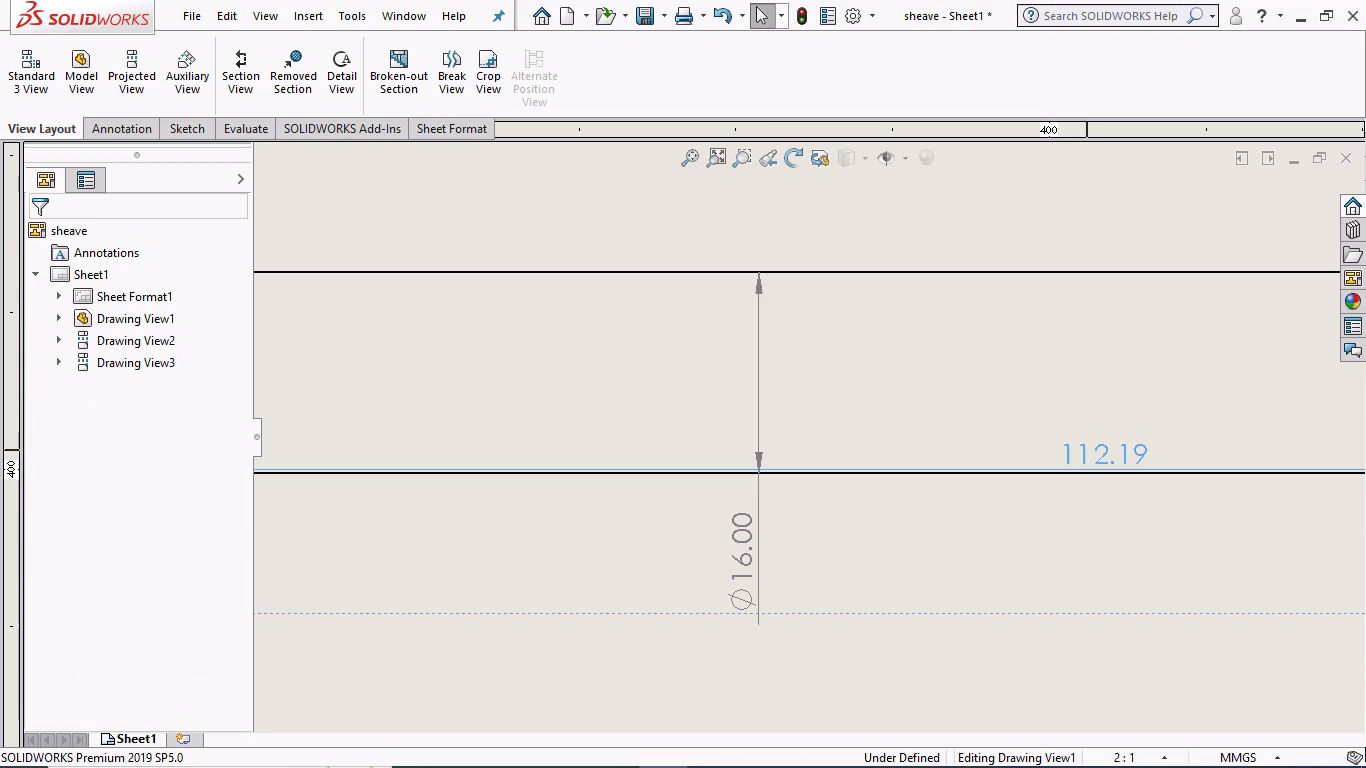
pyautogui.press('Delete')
# Dimension the threaded section's length from its shoulder to the thread's end point at the shank, placed below the view.
pyautogui.scroll(7, 952, 464)
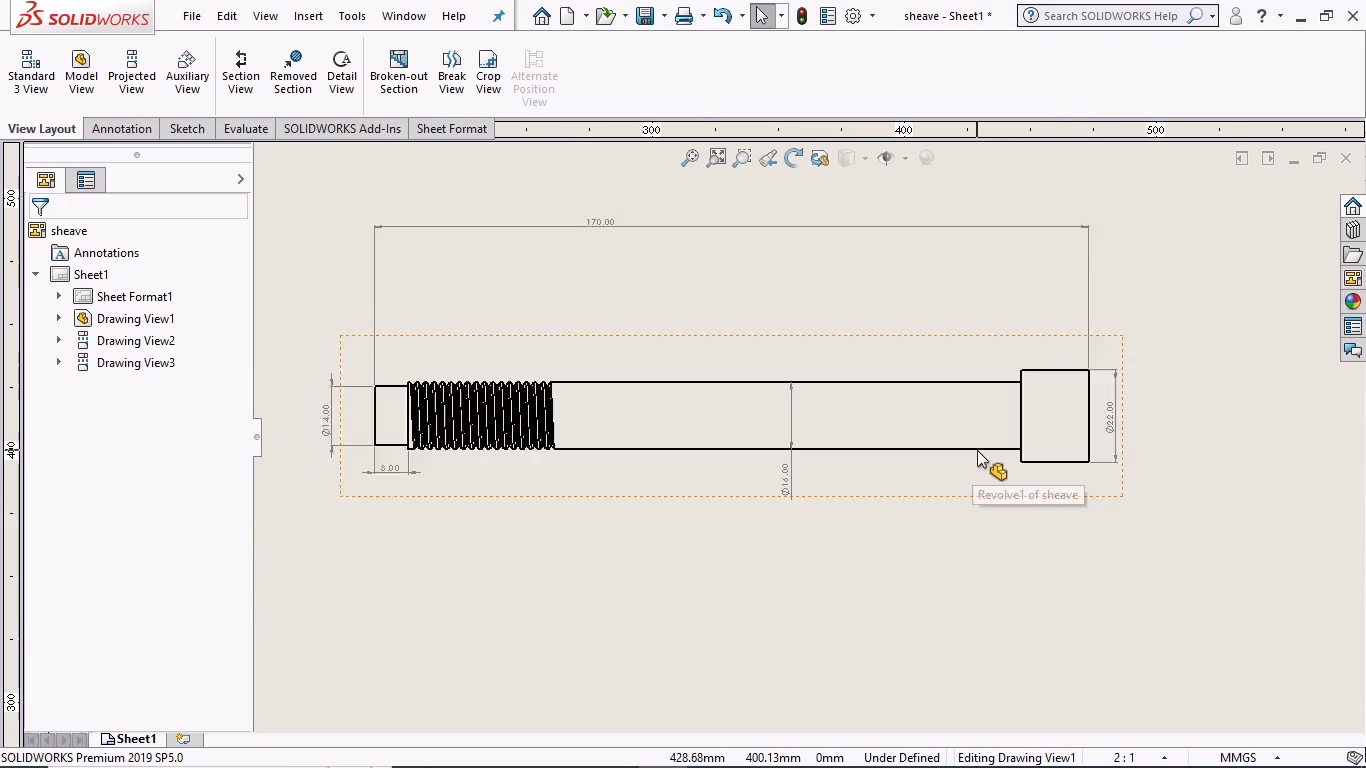
pyautogui.scroll(1, 977, 450)
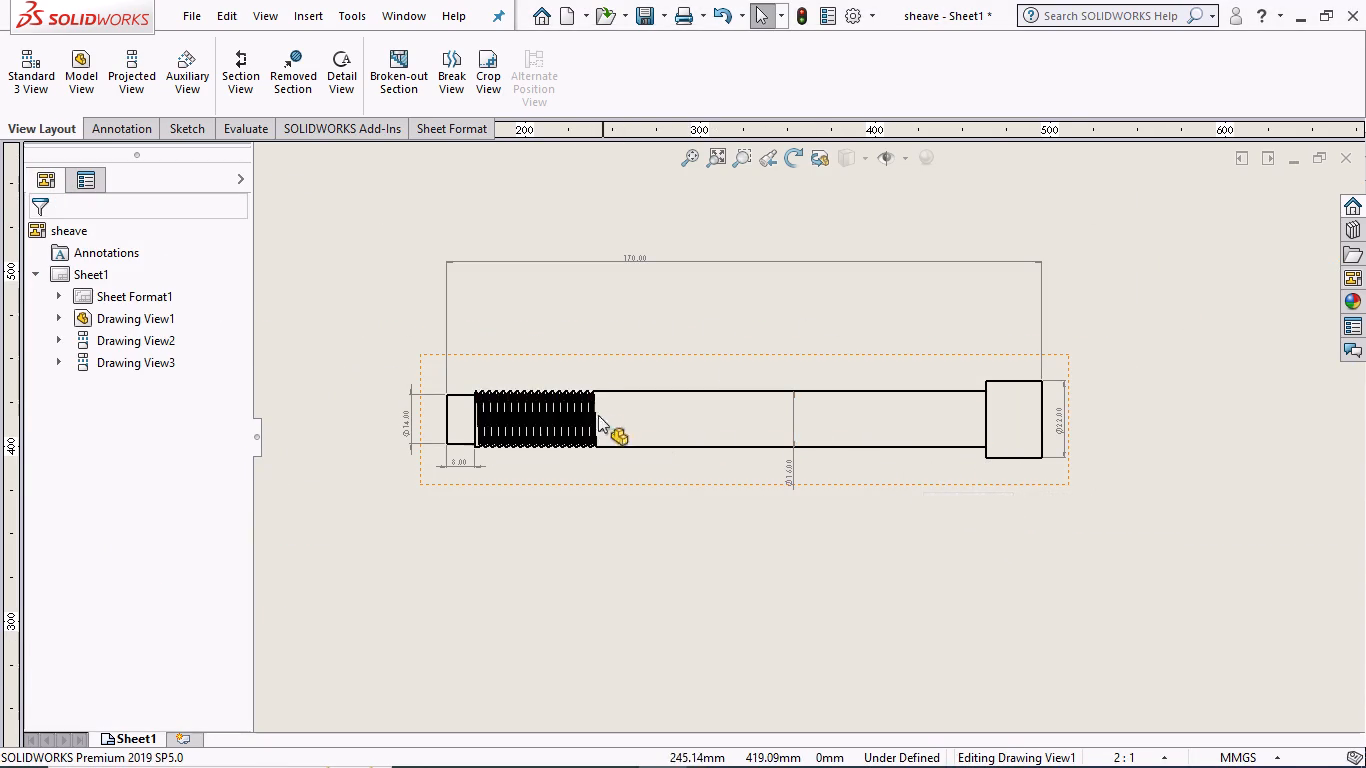
pyautogui.scroll(-6, 562, 430)
pyautogui.scroll(-2, 708, 430)
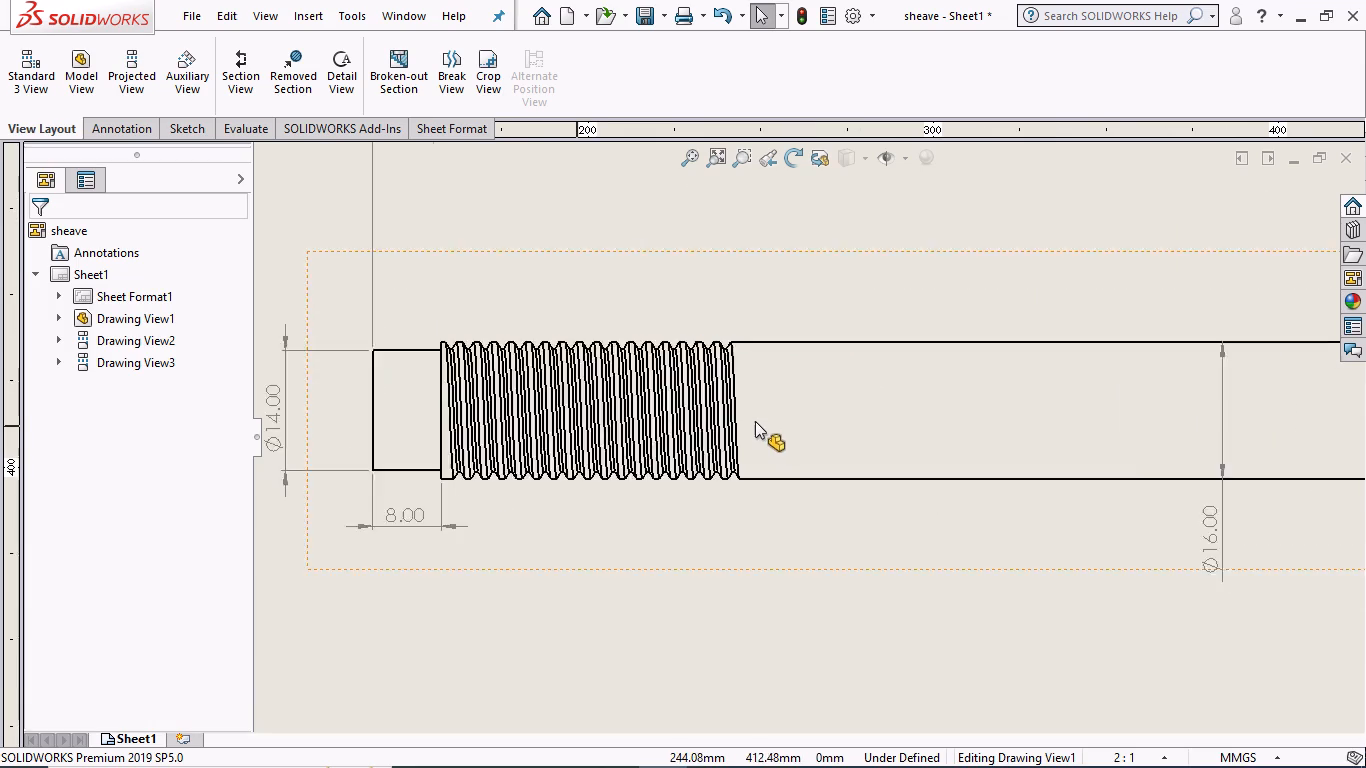
pyautogui.scroll(-3, 755, 420)
pyautogui.scroll(1, 750, 424)
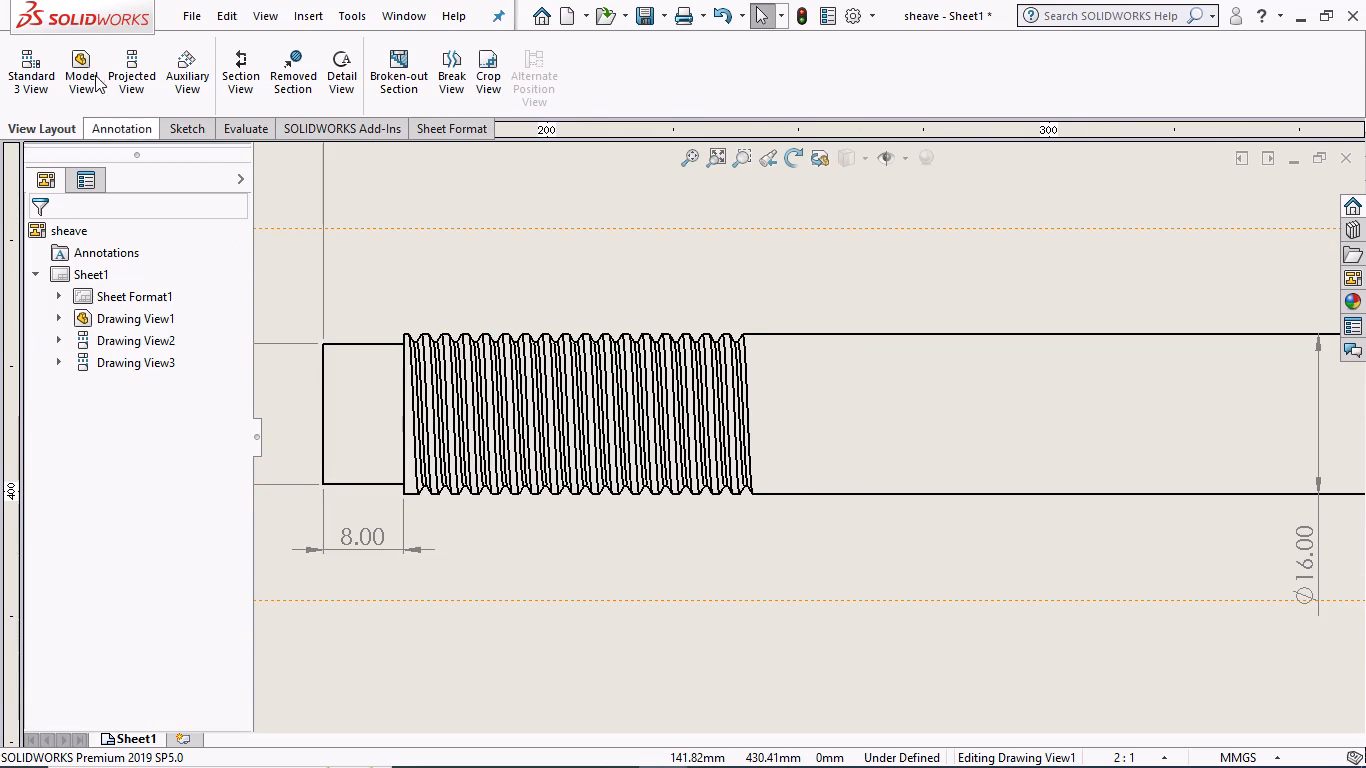
pyautogui.rightClick(719, 245)
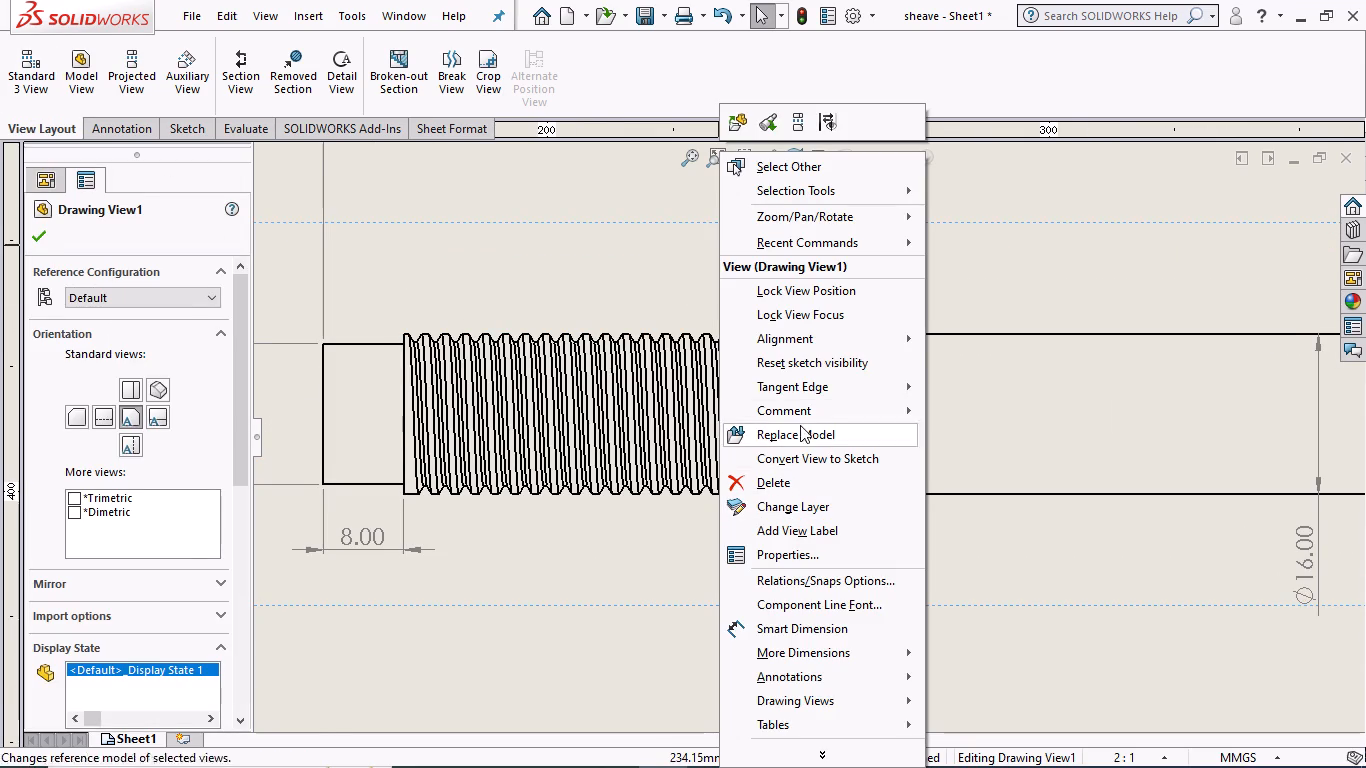
pyautogui.click(816, 624)
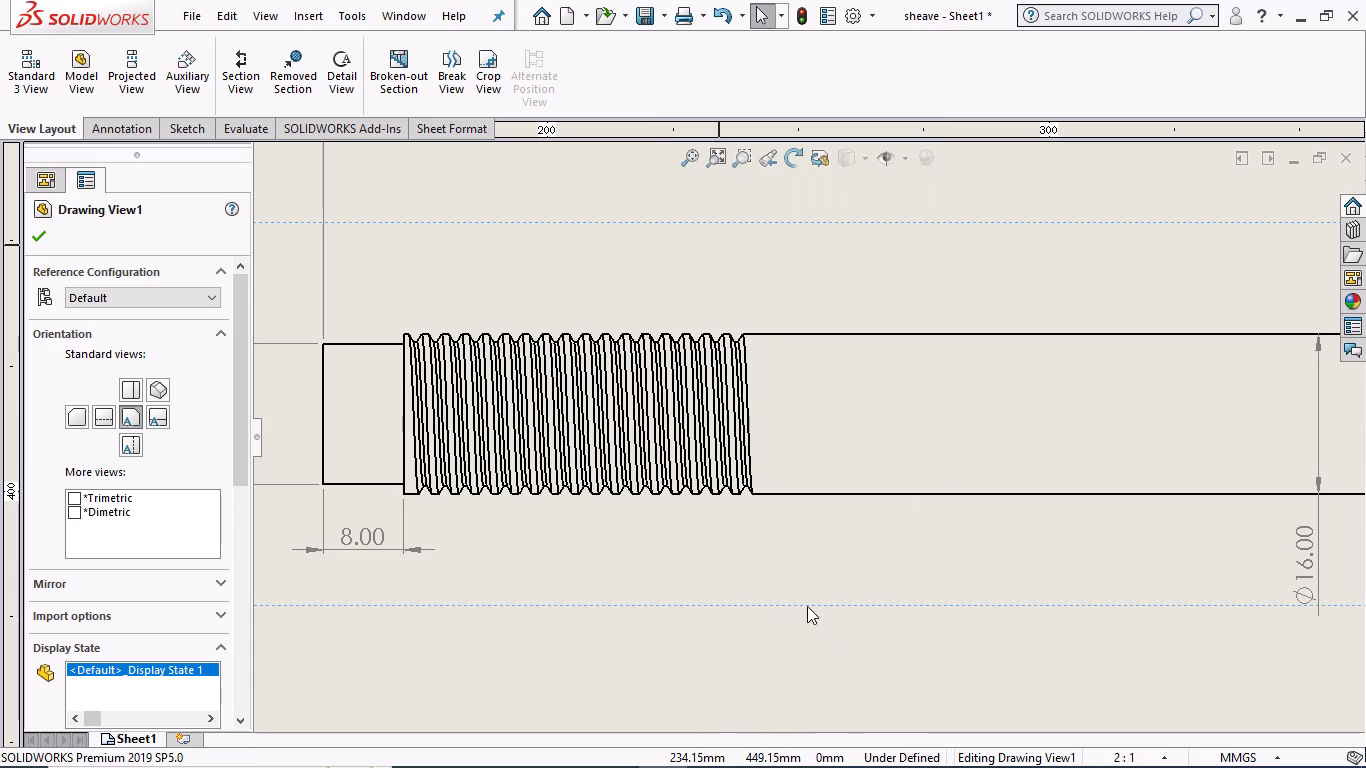
pyautogui.click(752, 493)
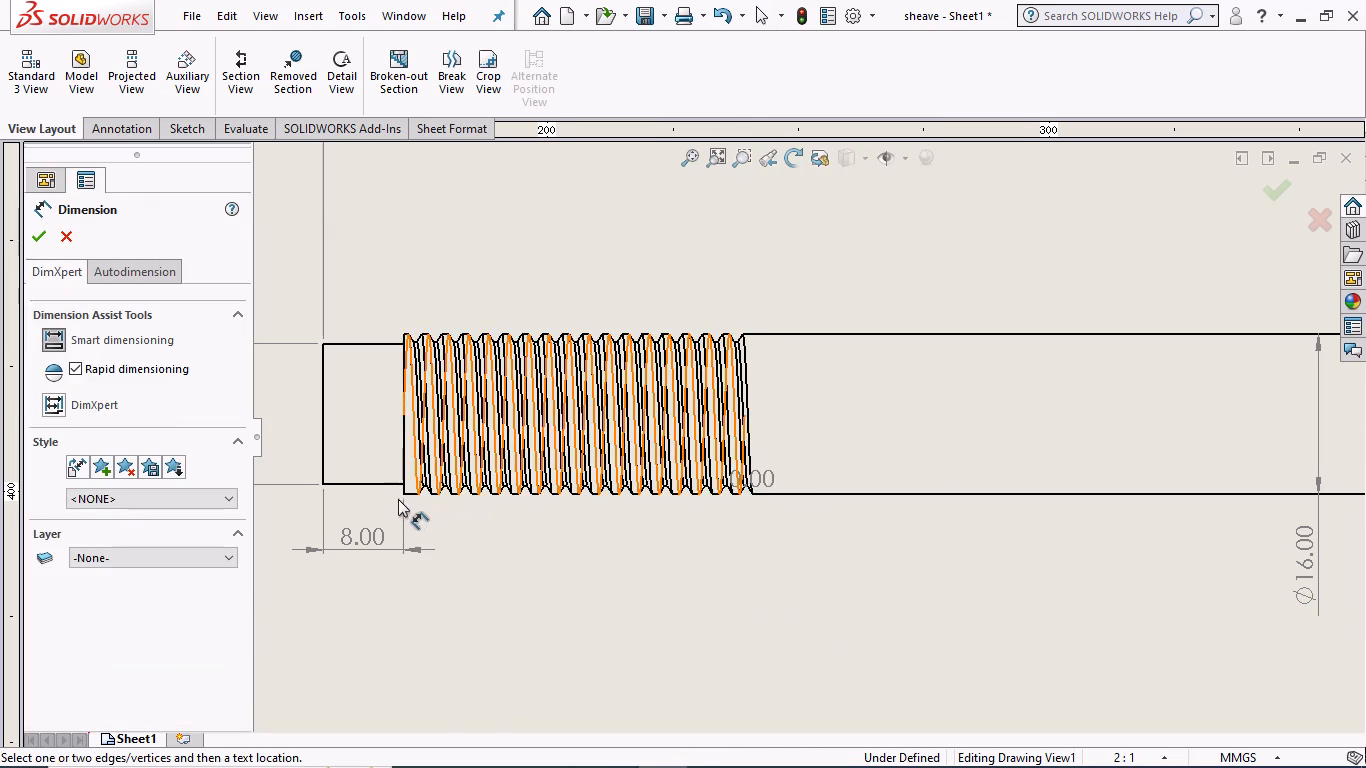
pyautogui.click(404, 463)
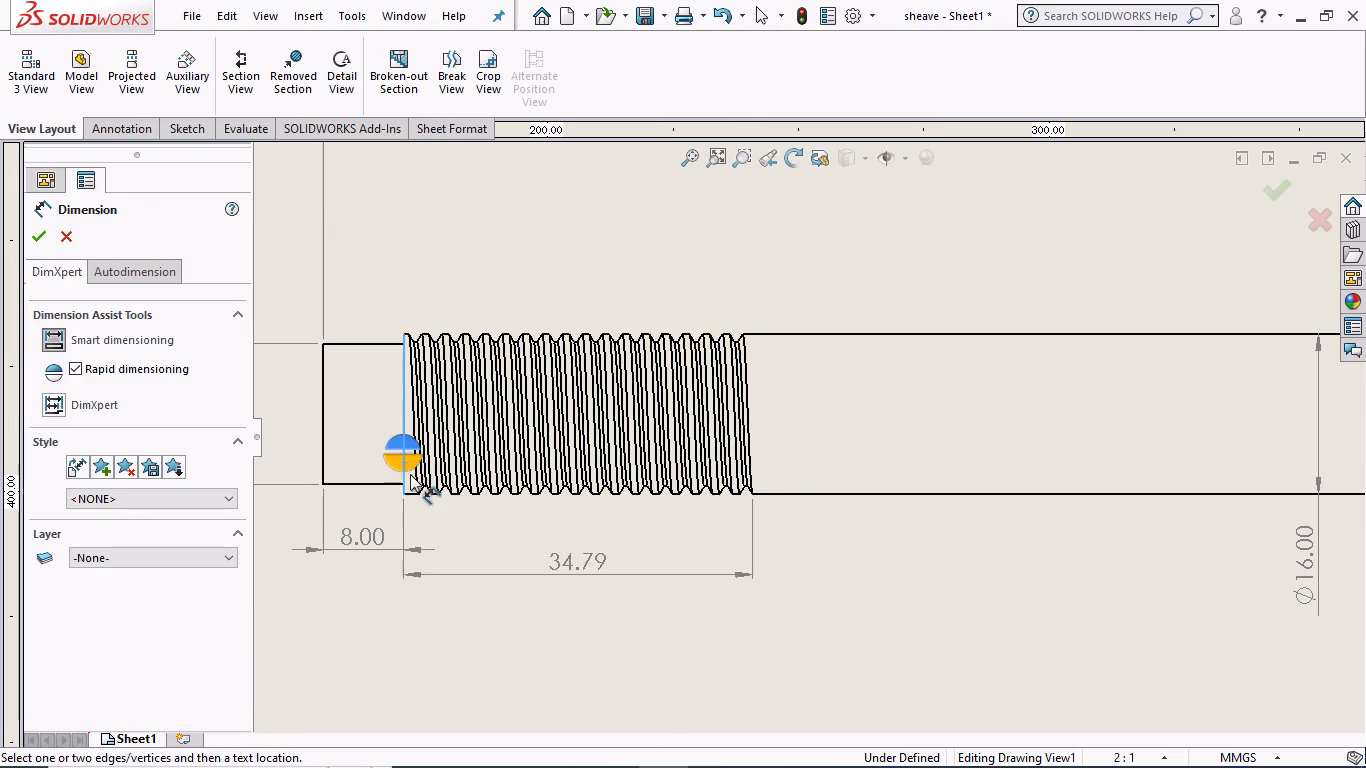
pyautogui.click(561, 610)
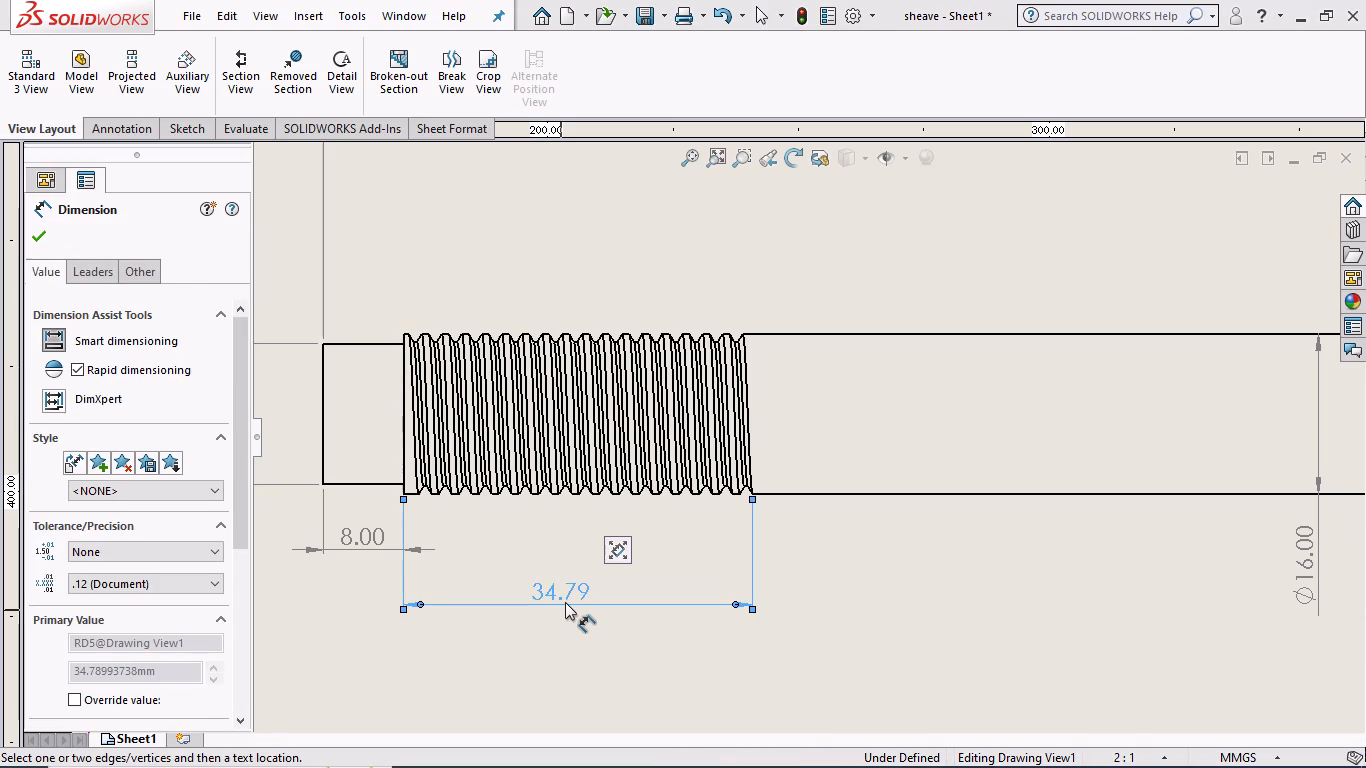
# Dimension the length of the sheave's head from its lower edge, with the text placed below the head.
pyautogui.scroll(3, 863, 498)
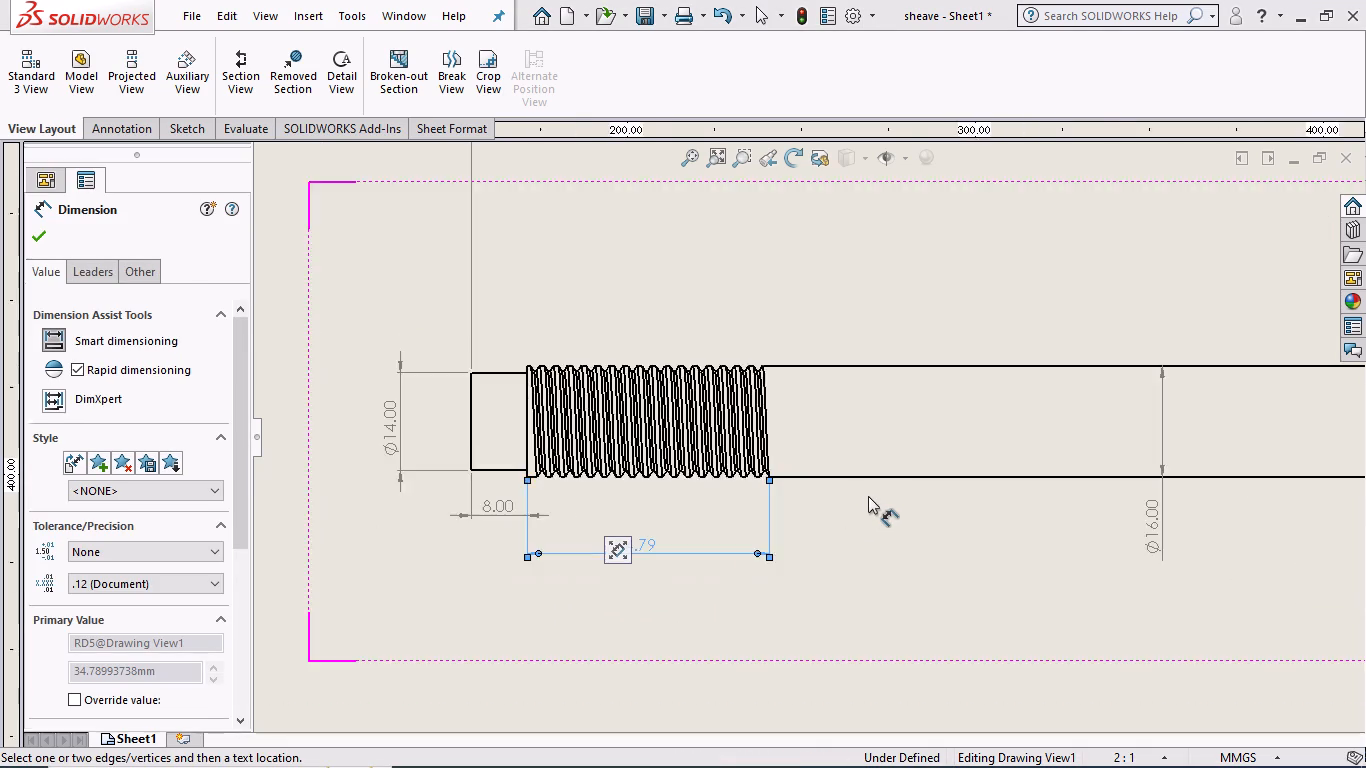
pyautogui.scroll(4, 868, 496)
pyautogui.scroll(-2, 1118, 421)
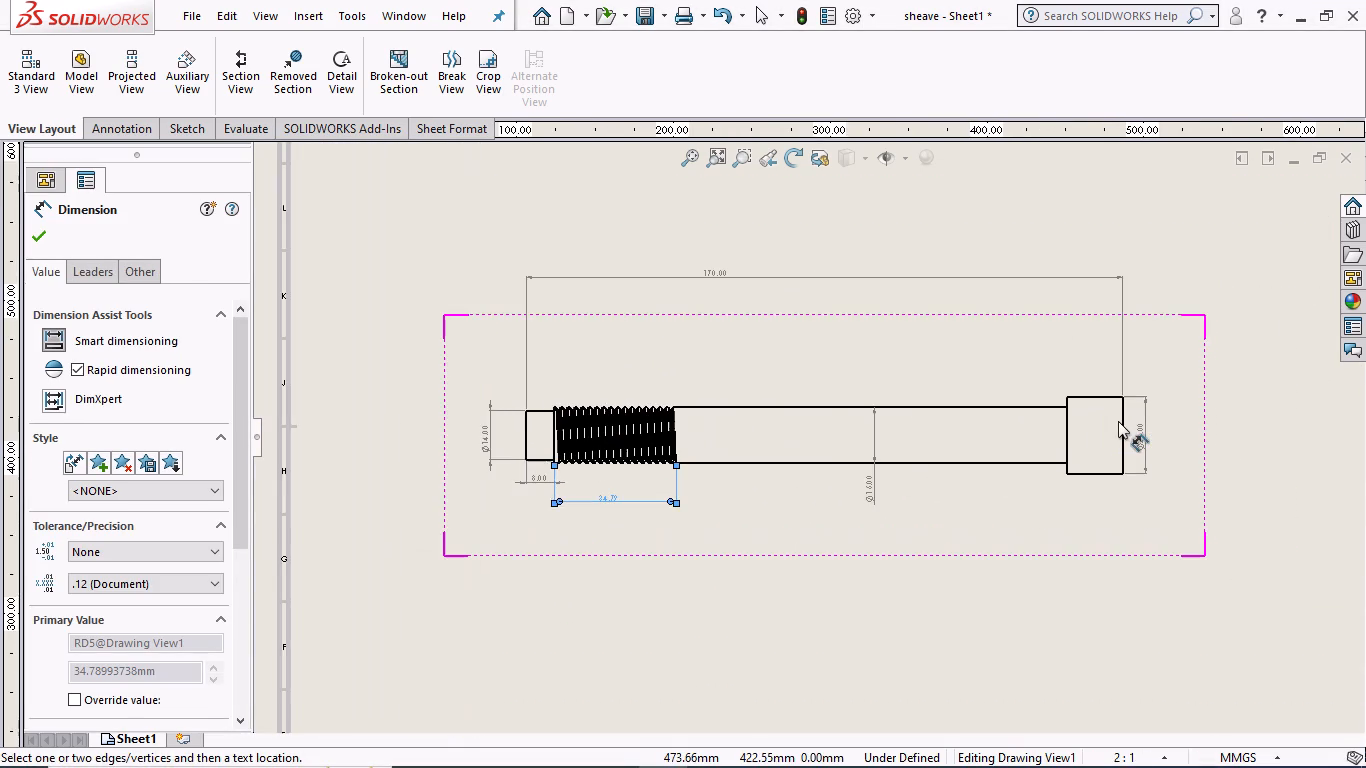
pyautogui.scroll(-1, 1118, 421)
pyautogui.click(1078, 480)
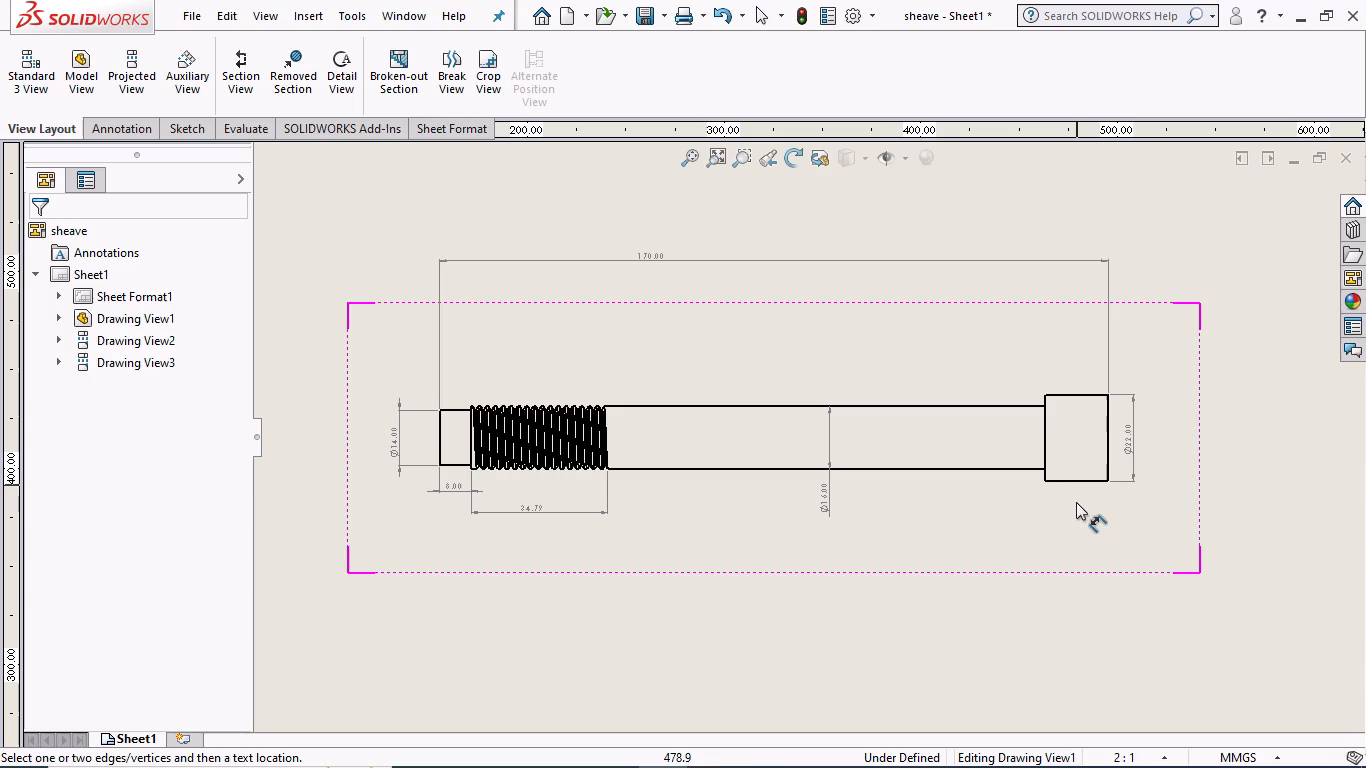
pyautogui.click(1075, 482)
pyautogui.click(1074, 511)
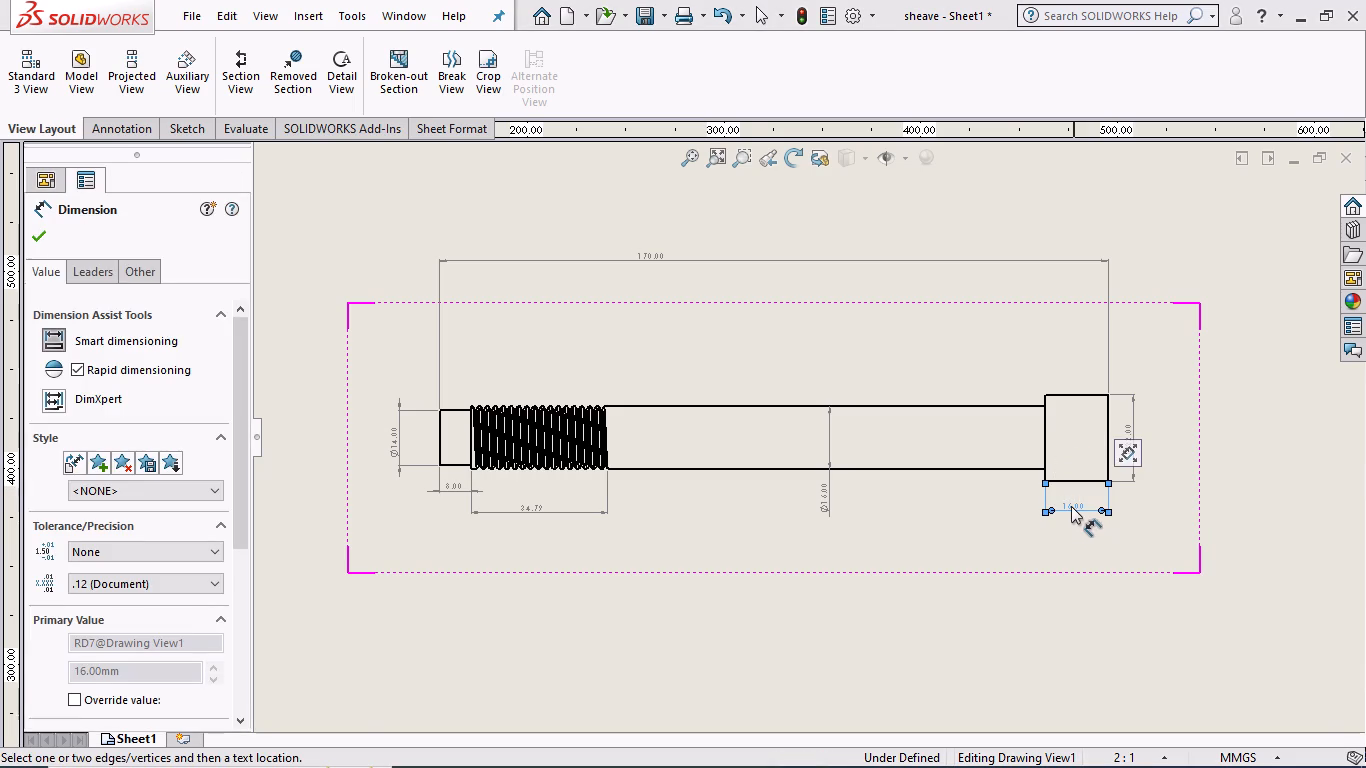
# Dimension the diameter of the head's circle in the end view, with the text placed outside the circle, and finish dimensioning.
pyautogui.scroll(4, 1061, 531)
pyautogui.scroll(1, 1239, 433)
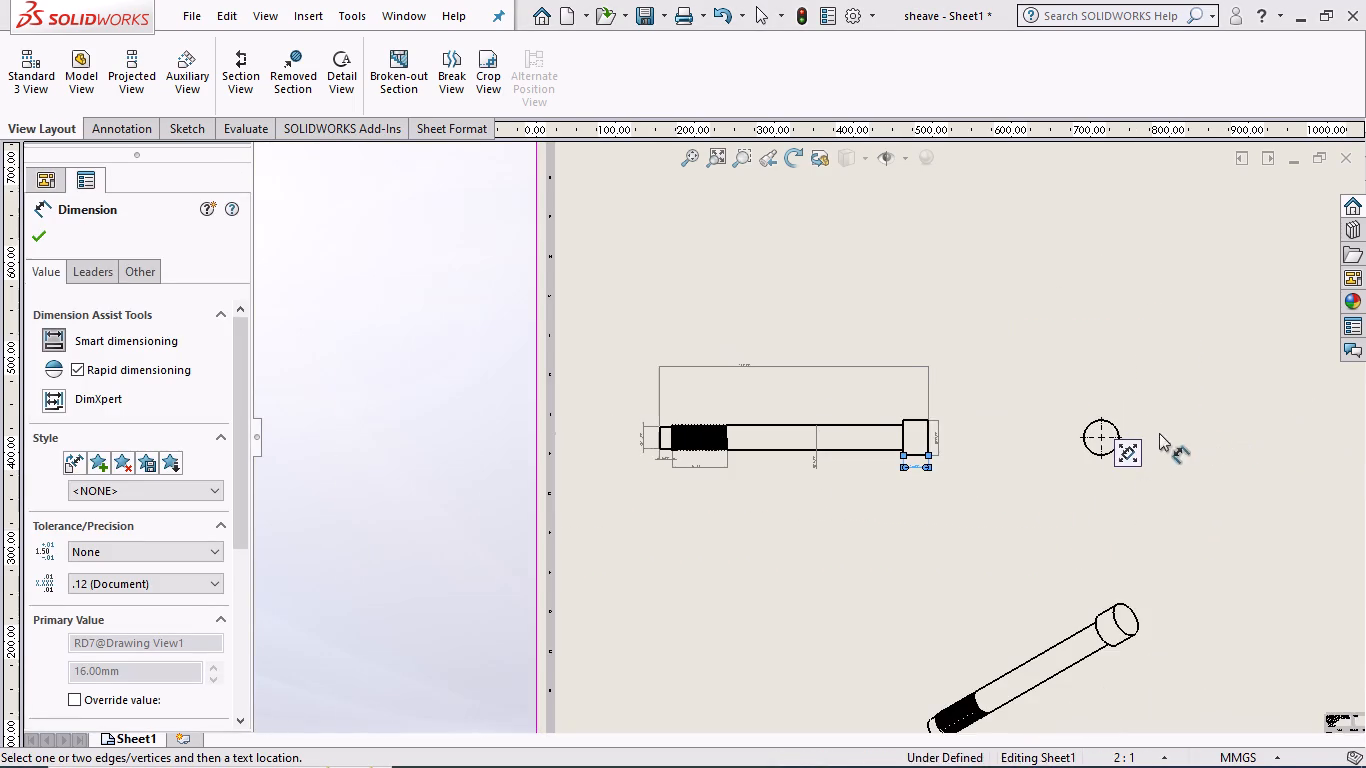
pyautogui.scroll(-3, 1152, 438)
pyautogui.scroll(-6, 1029, 430)
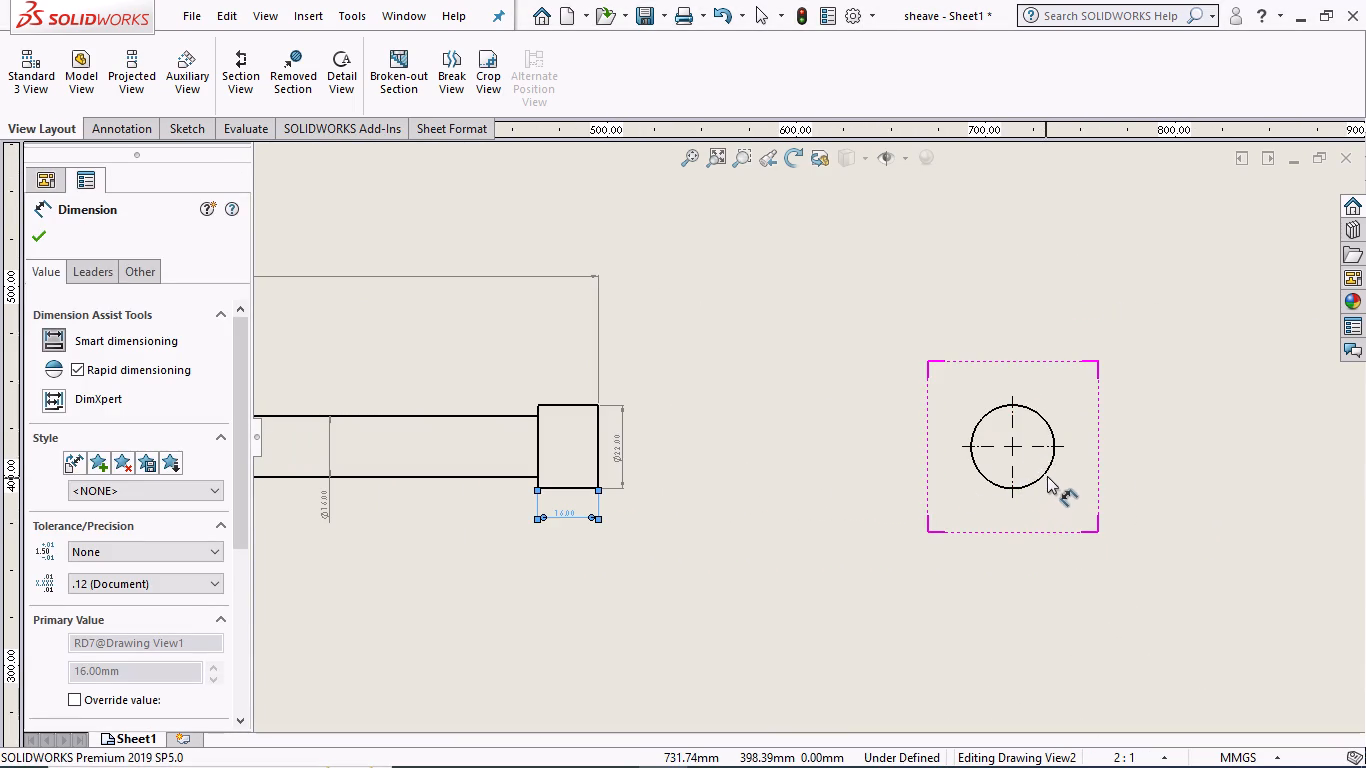
pyautogui.click(1045, 470)
pyautogui.click(1076, 490)
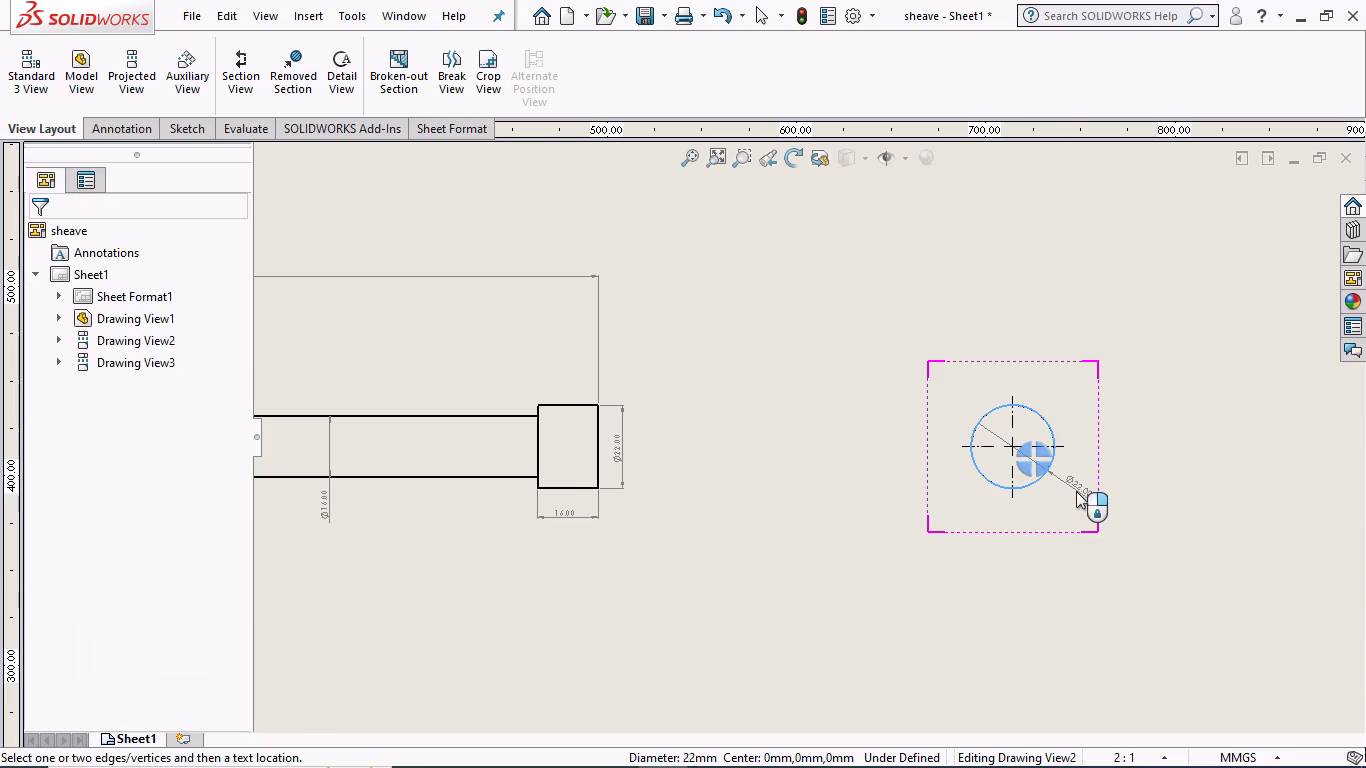
pyautogui.scroll(4, 852, 456)
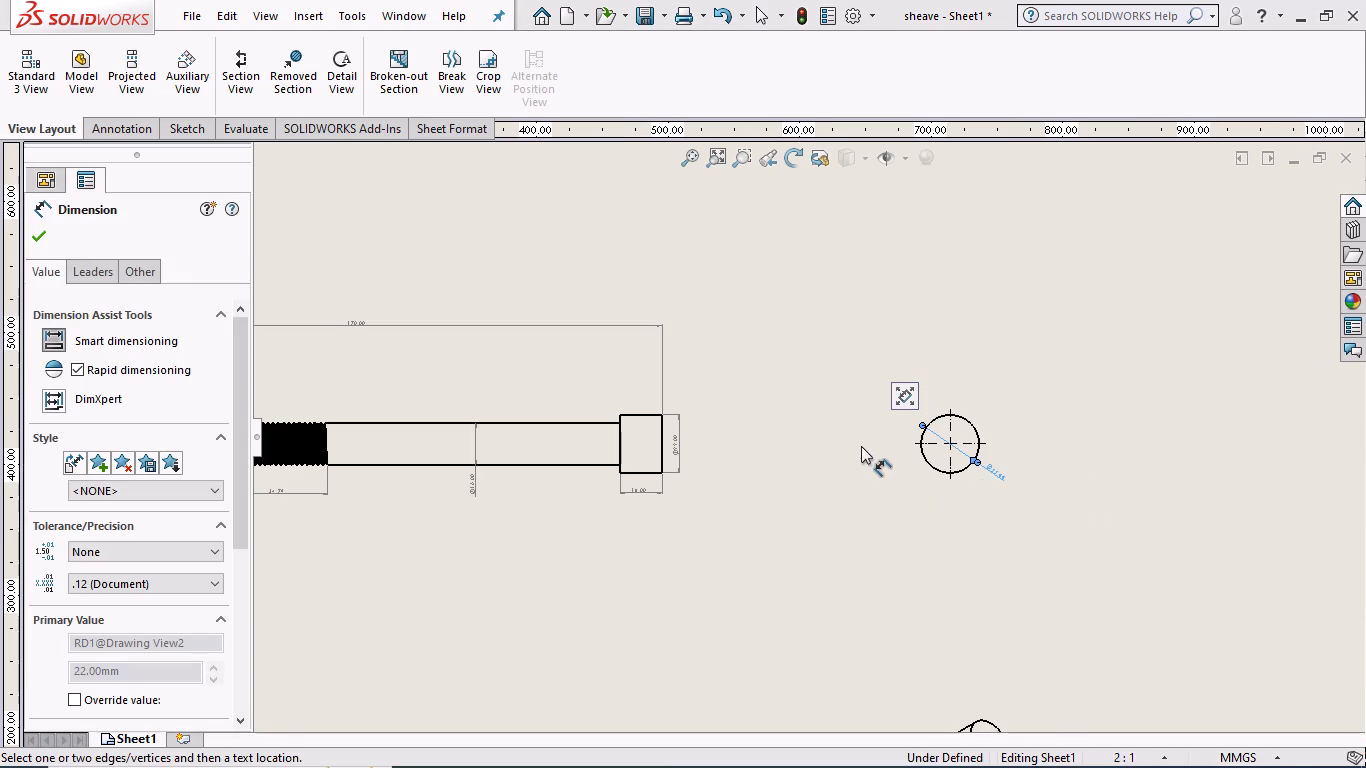
pyautogui.scroll(-3, 995, 473)
pyautogui.scroll(-5, 866, 434)
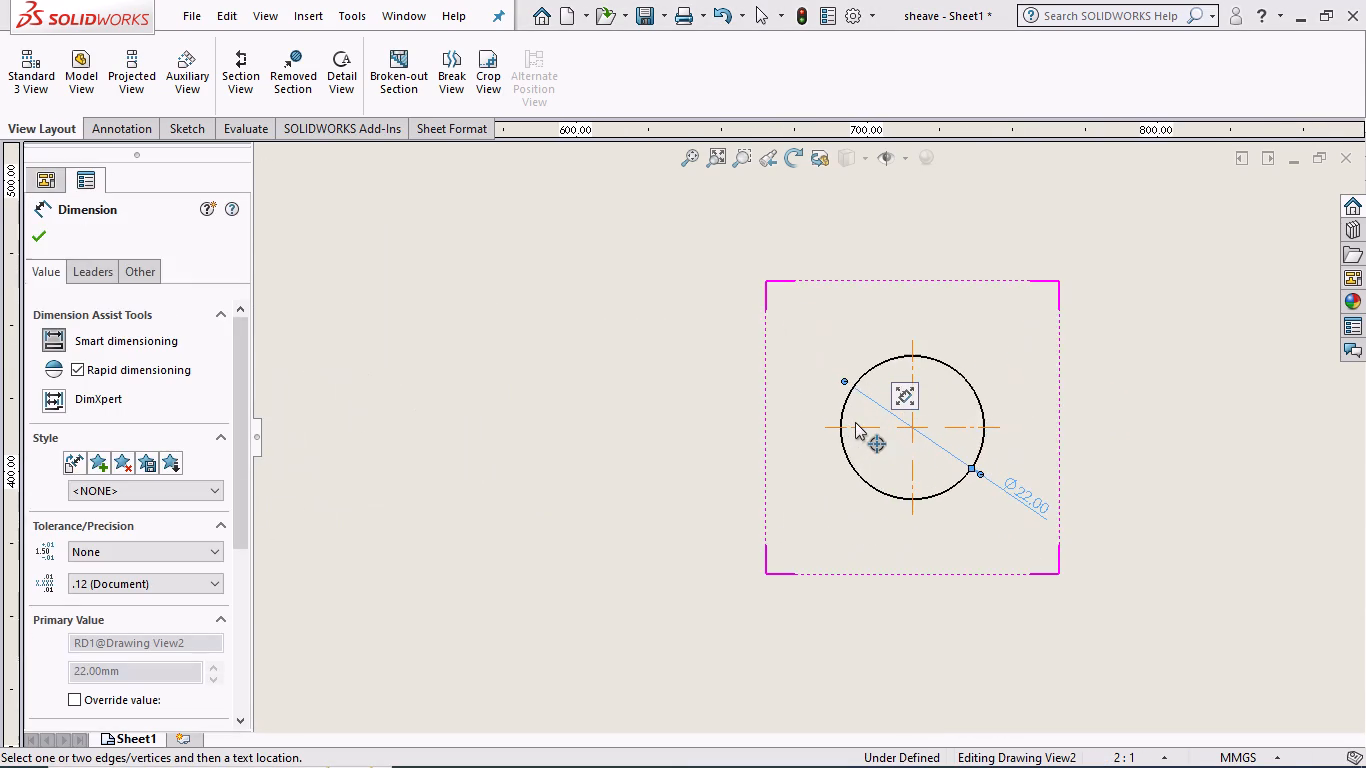
pyautogui.scroll(-2, 855, 422)
pyautogui.scroll(8, 749, 401)
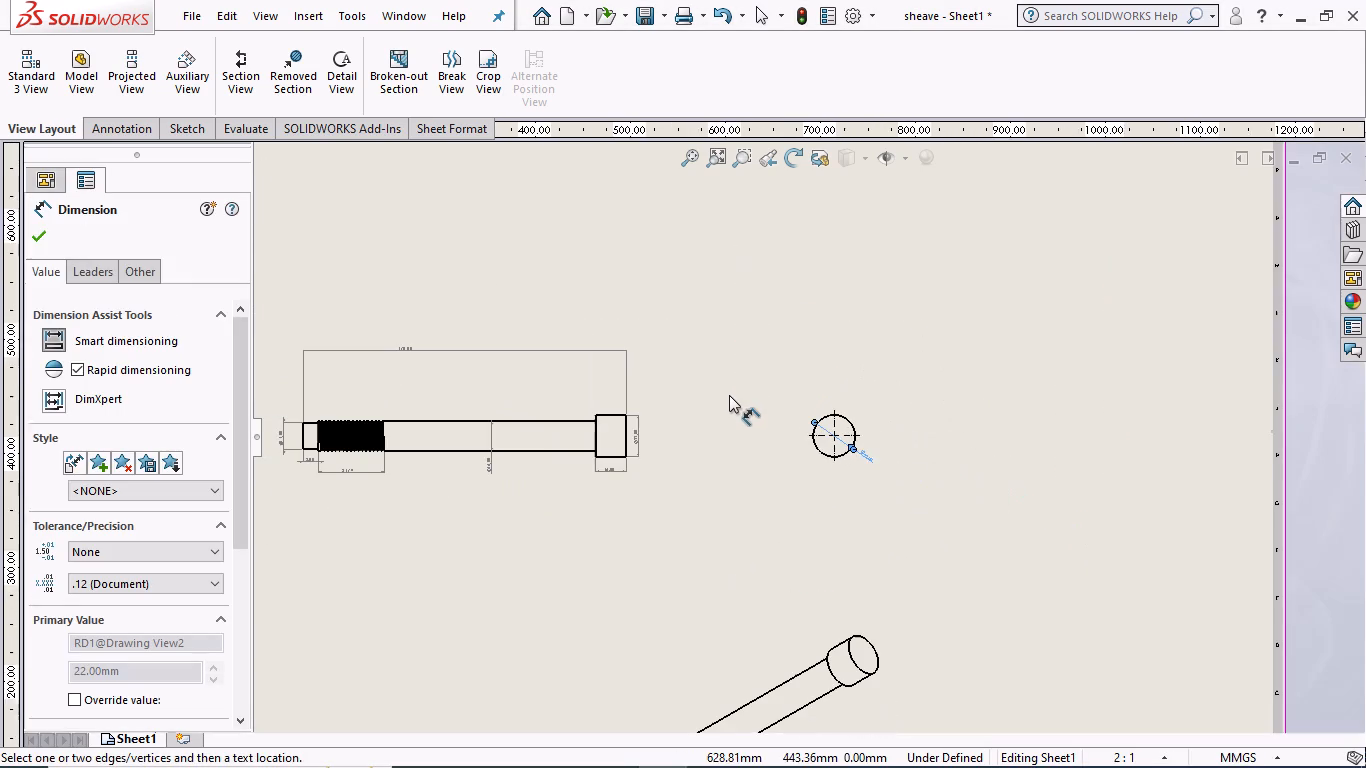
pyautogui.press('Escape')
# Look over the isometric view and the overall layout of the sheave drawing sheet.
pyautogui.scroll(1, 718, 458)
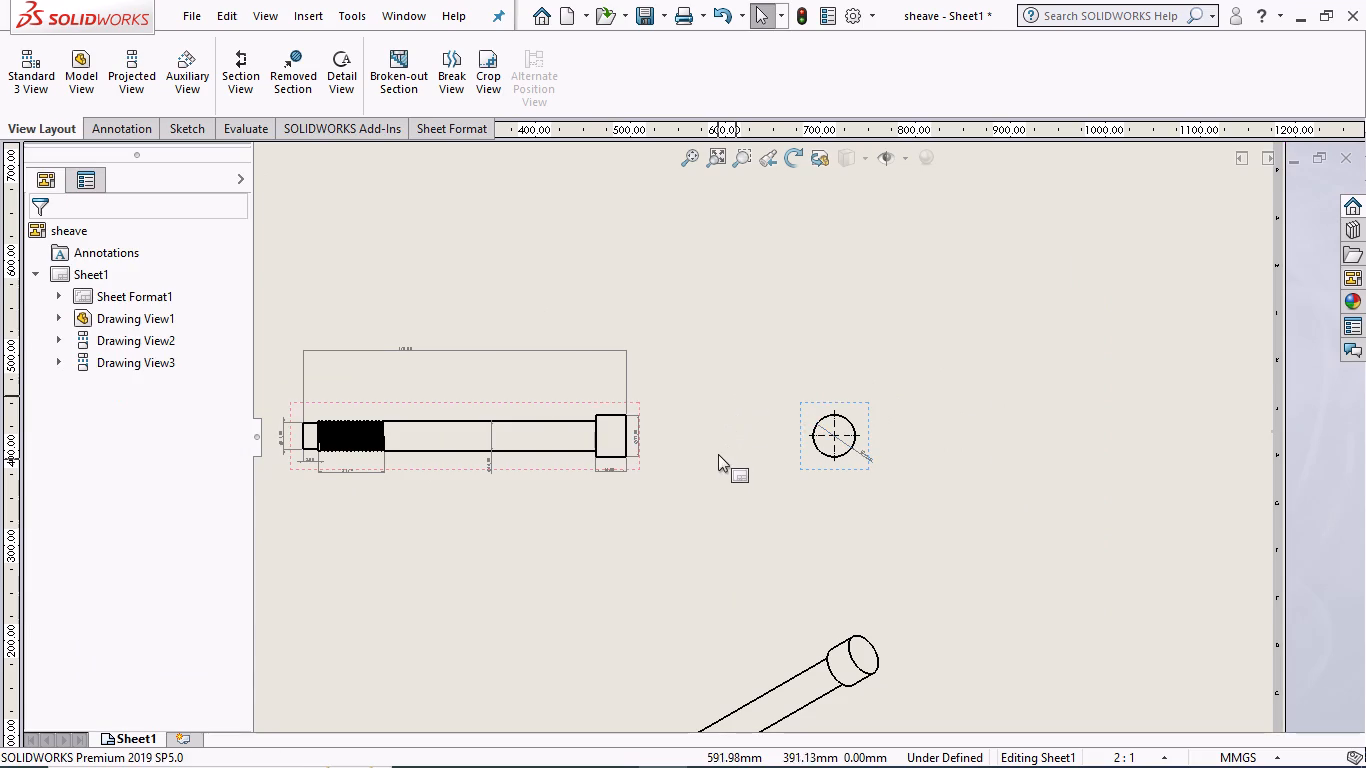
pyautogui.scroll(2, 718, 454)
pyautogui.scroll(-8, 843, 572)
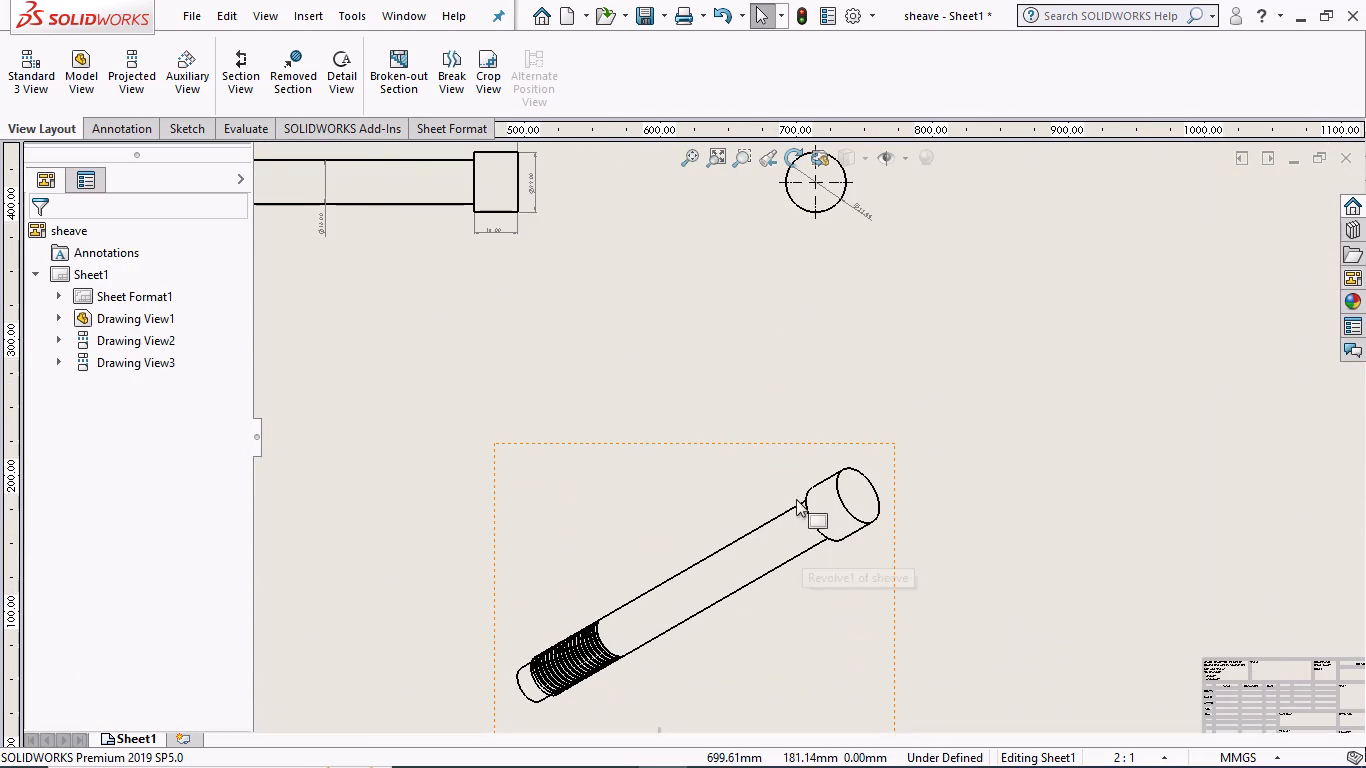
pyautogui.scroll(-3, 751, 528)
pyautogui.scroll(2, 799, 526)
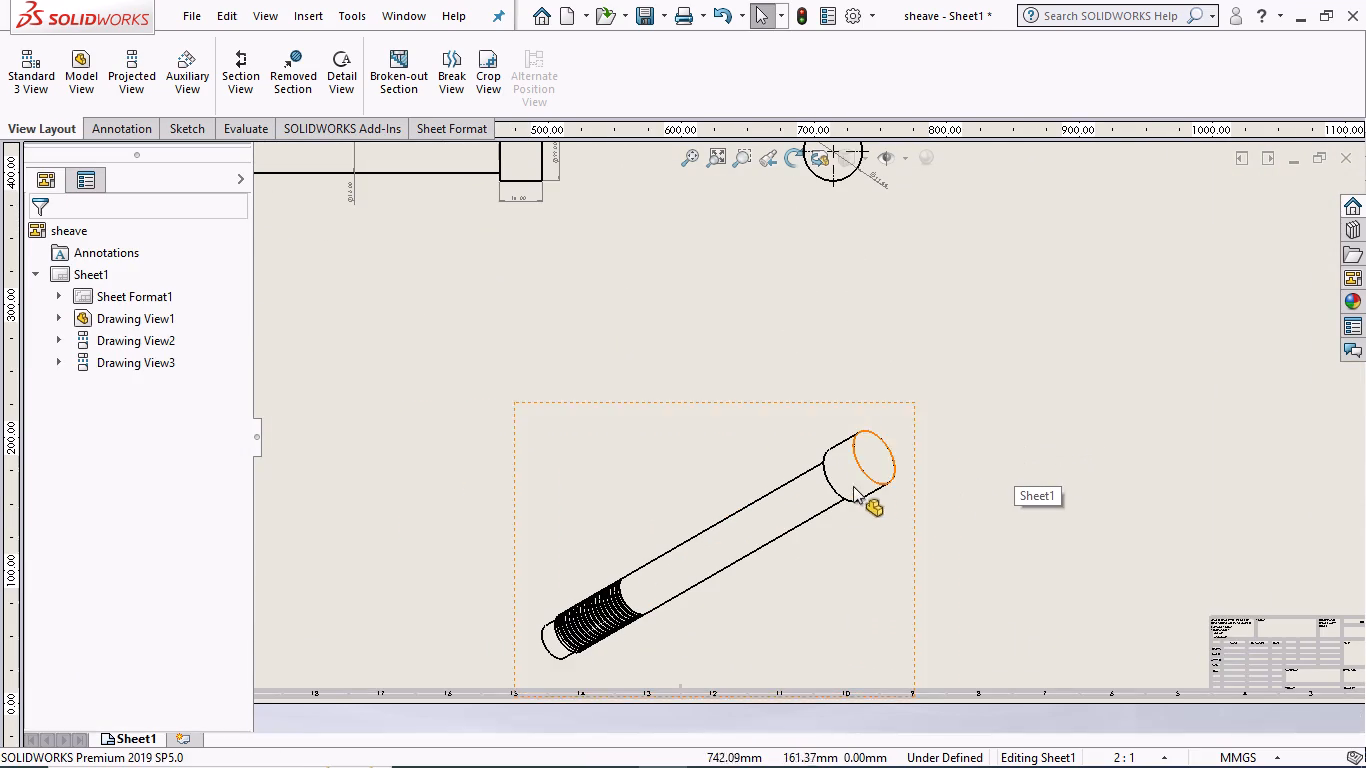
pyautogui.scroll(5, 845, 487)
pyautogui.scroll(-2, 706, 360)
pyautogui.scroll(2, 705, 365)
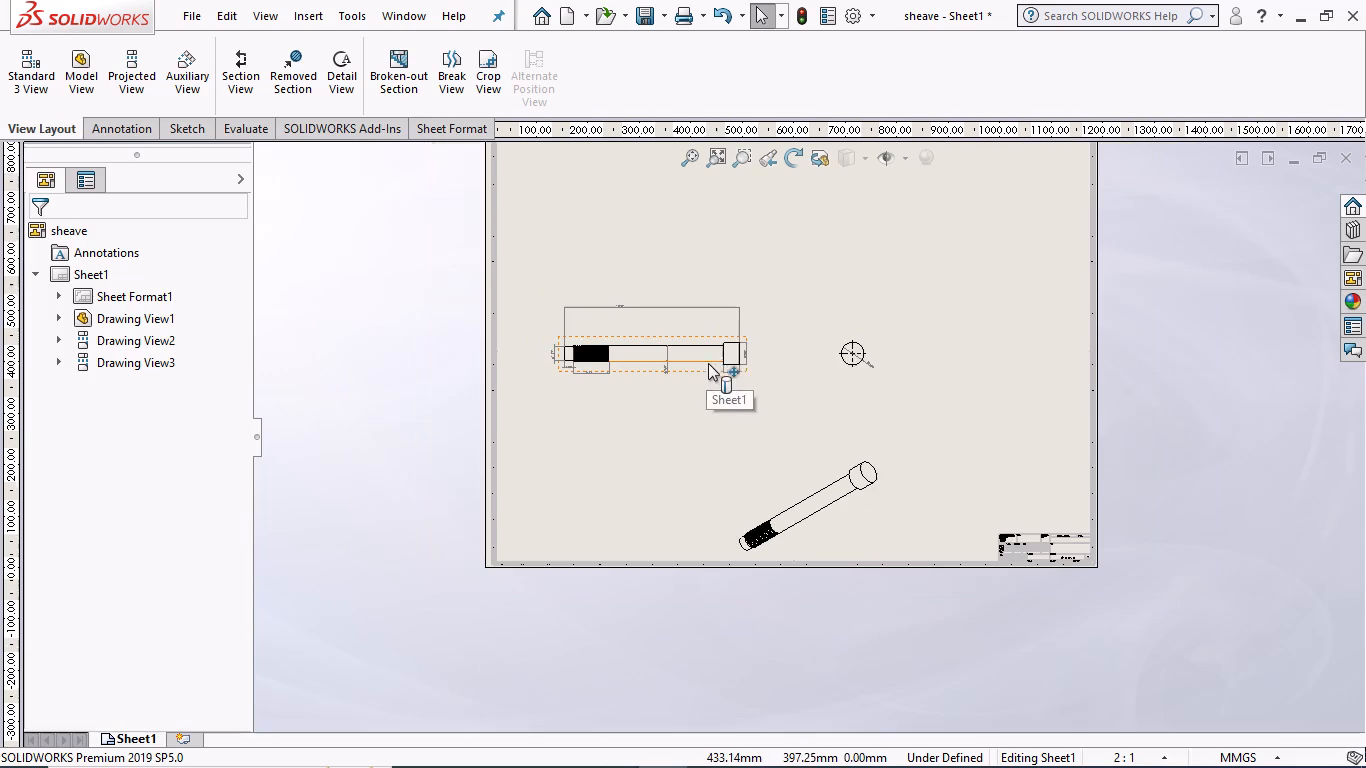
# Save the drawing as "sheave drafting sheet" in the assembly 2 folder and close it.
pyautogui.hotkey('ctrl', 's')
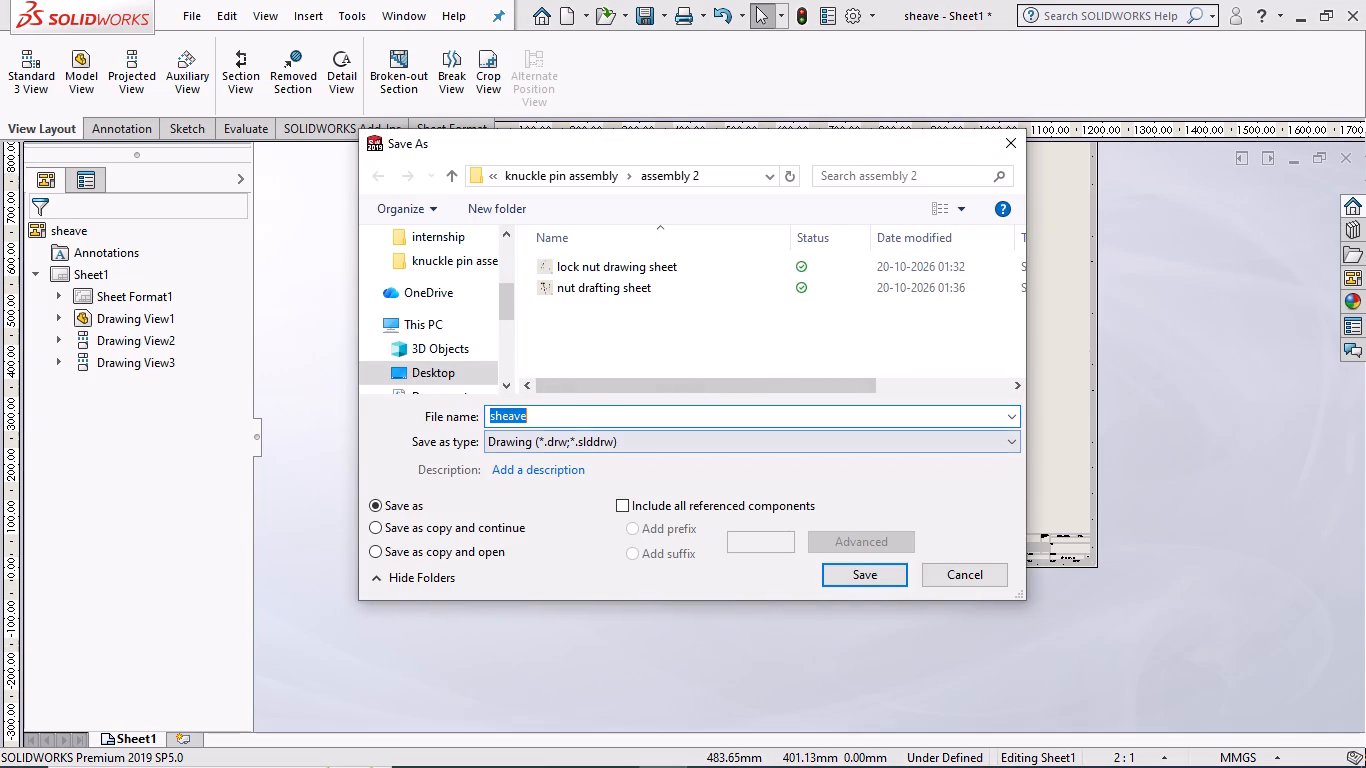
pyautogui.press('Tab')
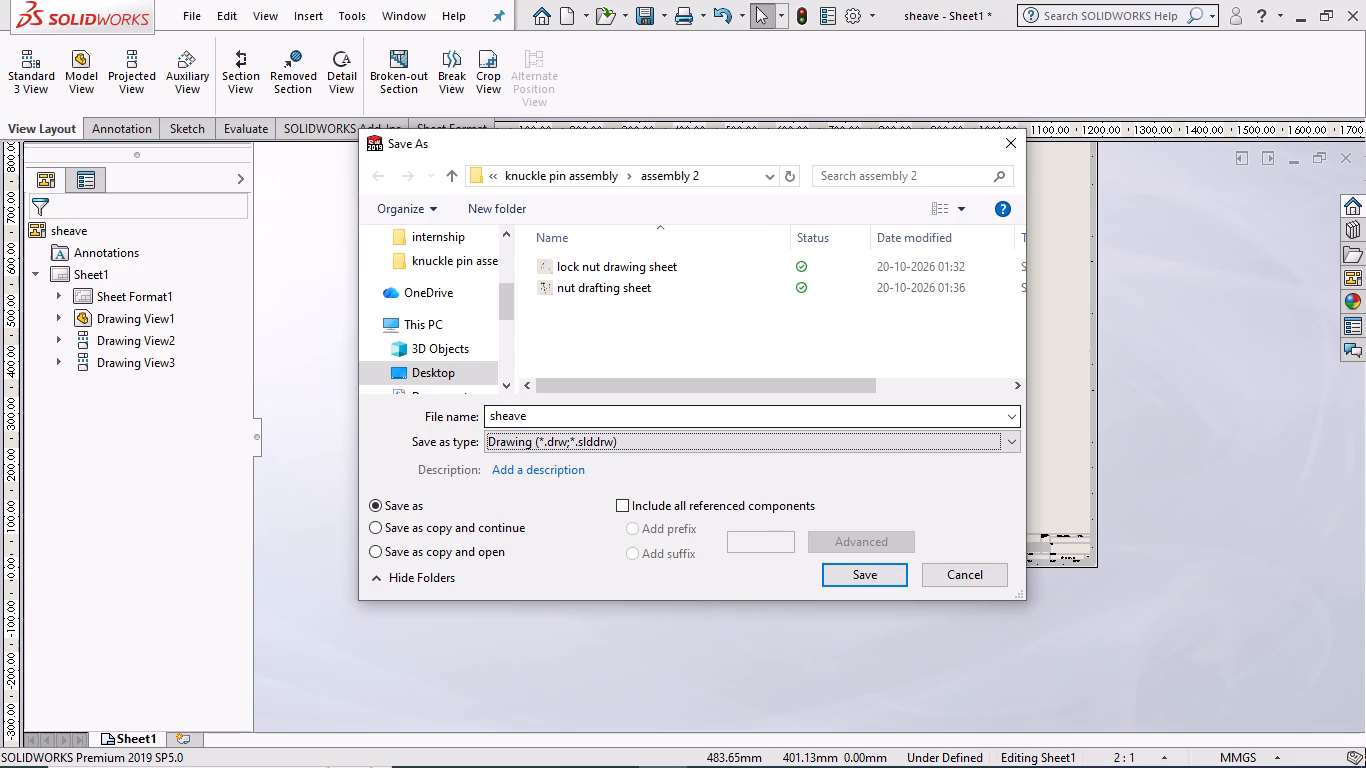
pyautogui.press('space')
pyautogui.click(532, 418)
pyautogui.press('space')
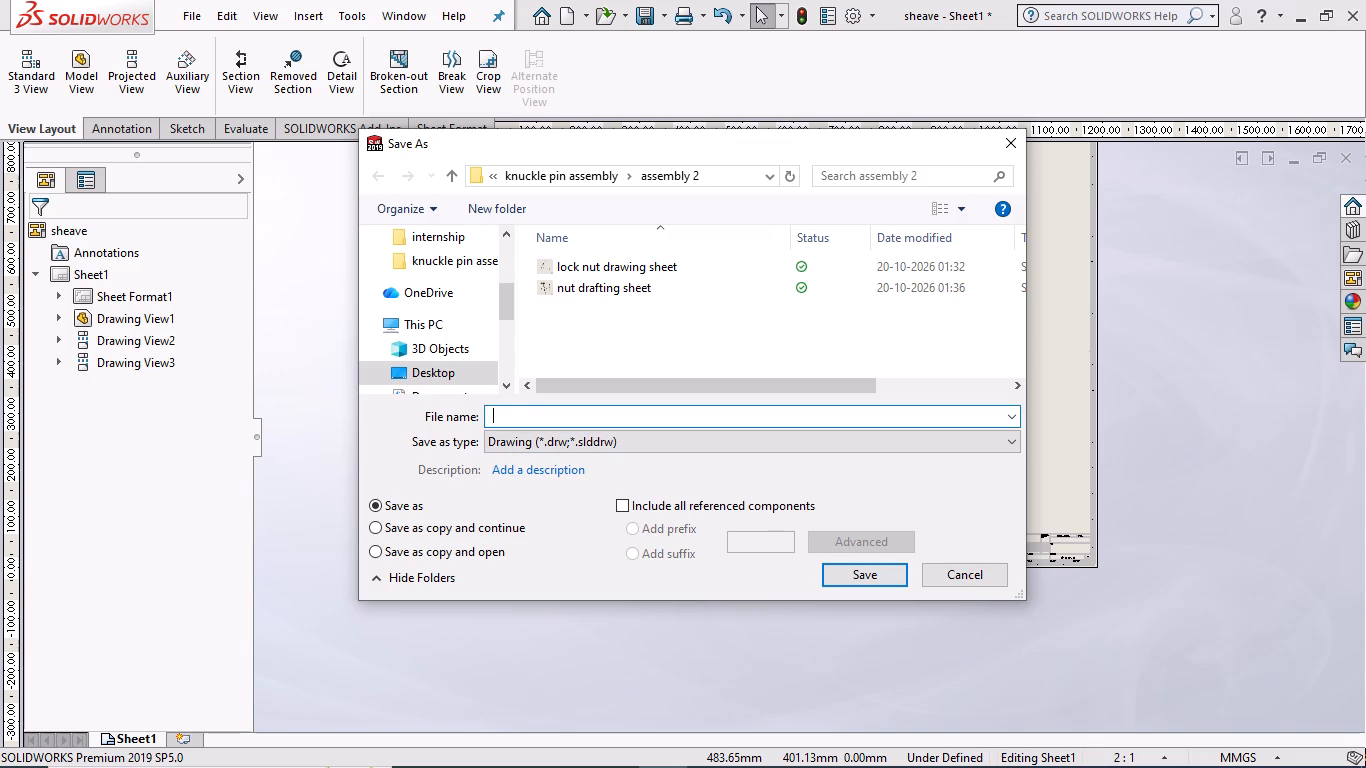
pyautogui.hotkey('ctrl', 'z')
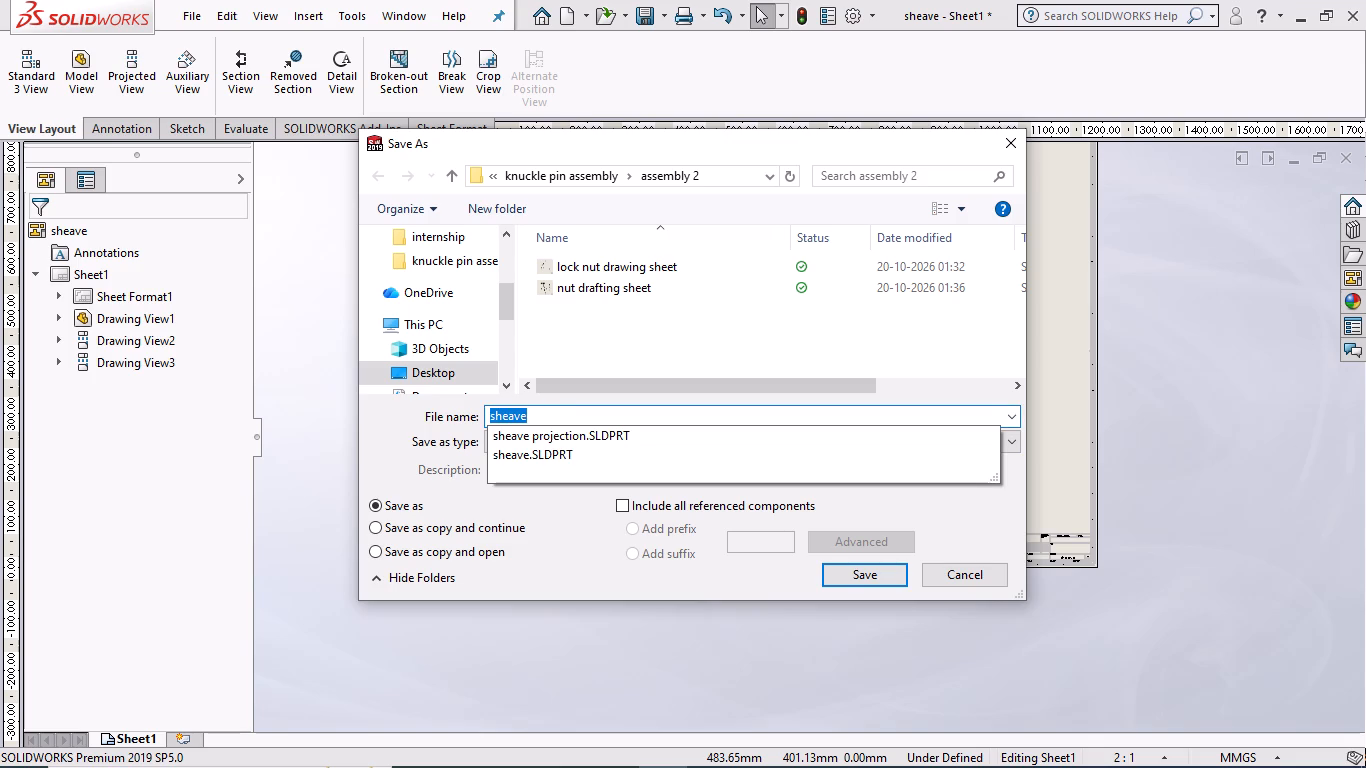
pyautogui.click(530, 416)
pyautogui.press('space')
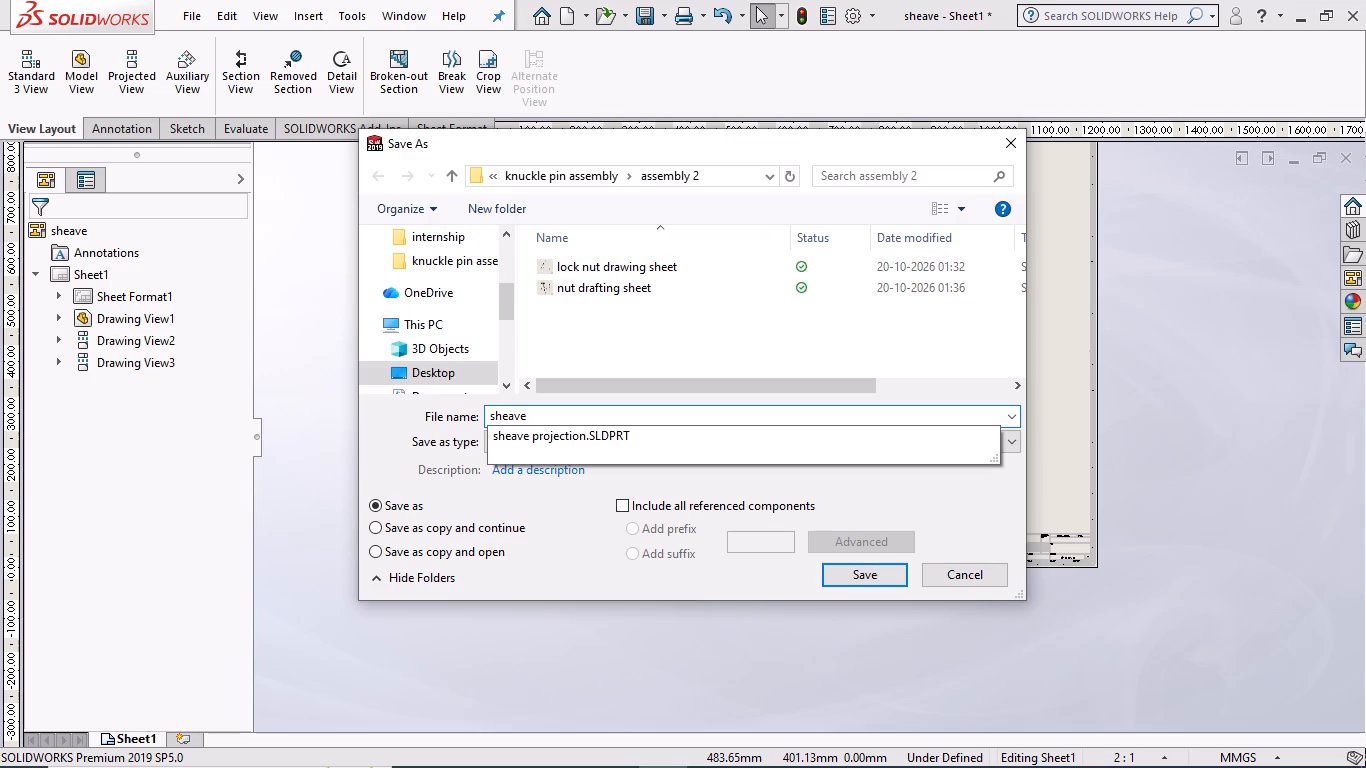
pyautogui.write('drafting')
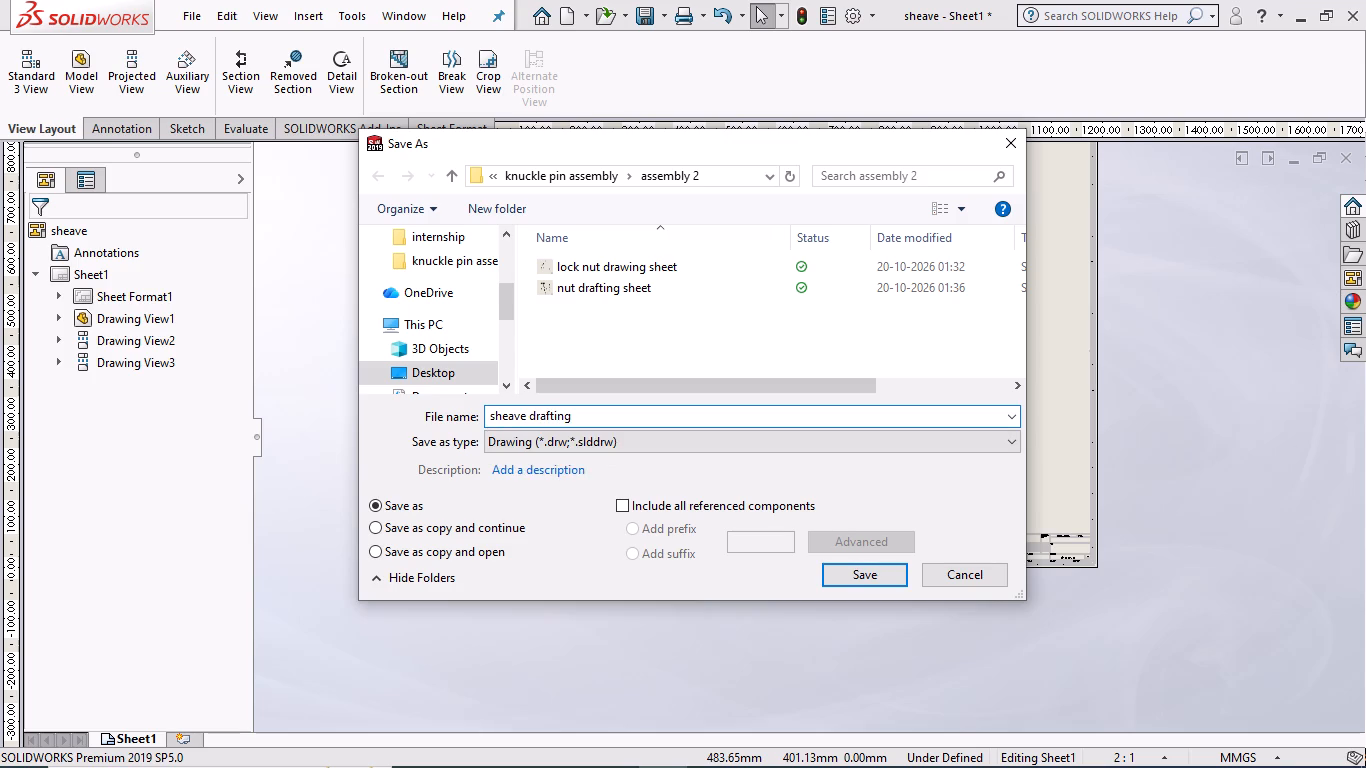
pyautogui.press('space')
pyautogui.write('sheet')
pyautogui.press('Return')
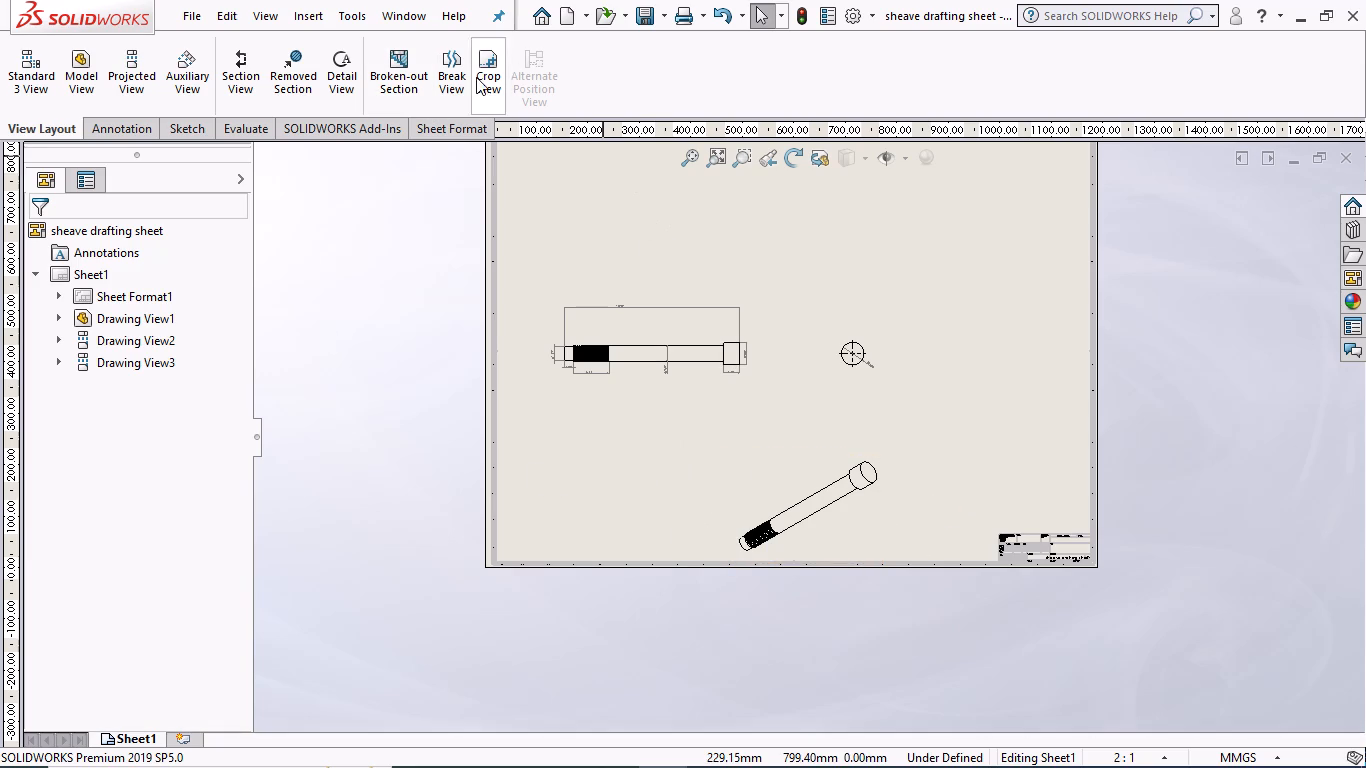
pyautogui.click(1353, 153)
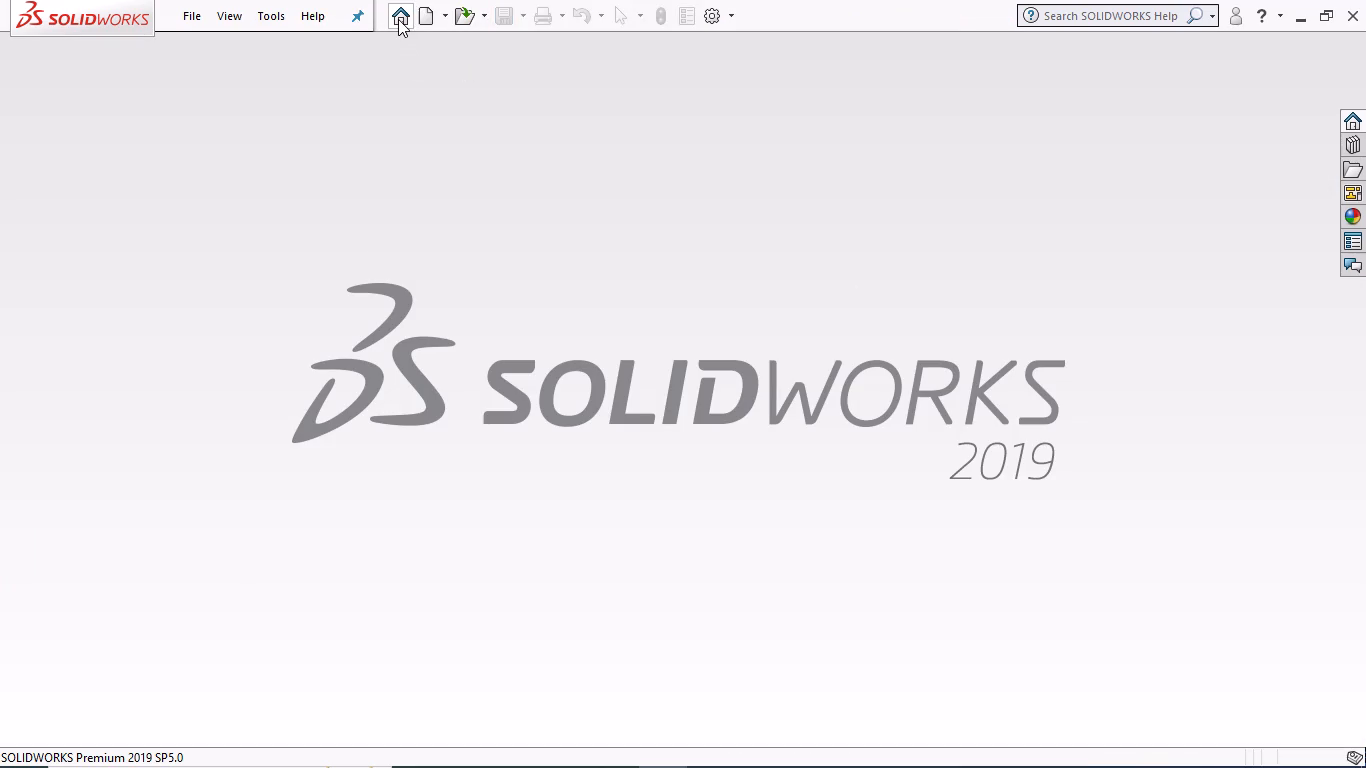
# Create a new drawing with the standard A0 (ISO) sheet format.
pyautogui.click(398, 19)
pyautogui.click(598, 208)
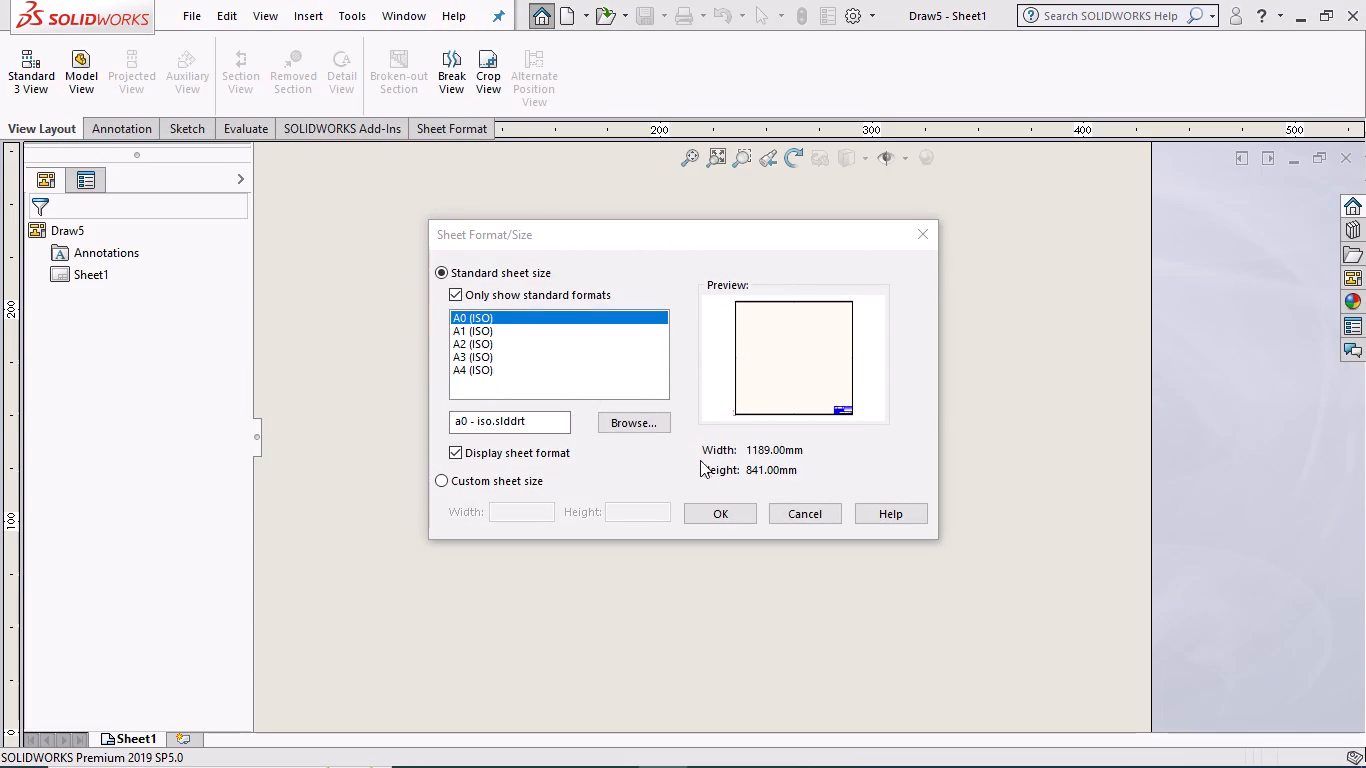
pyautogui.click(718, 510)
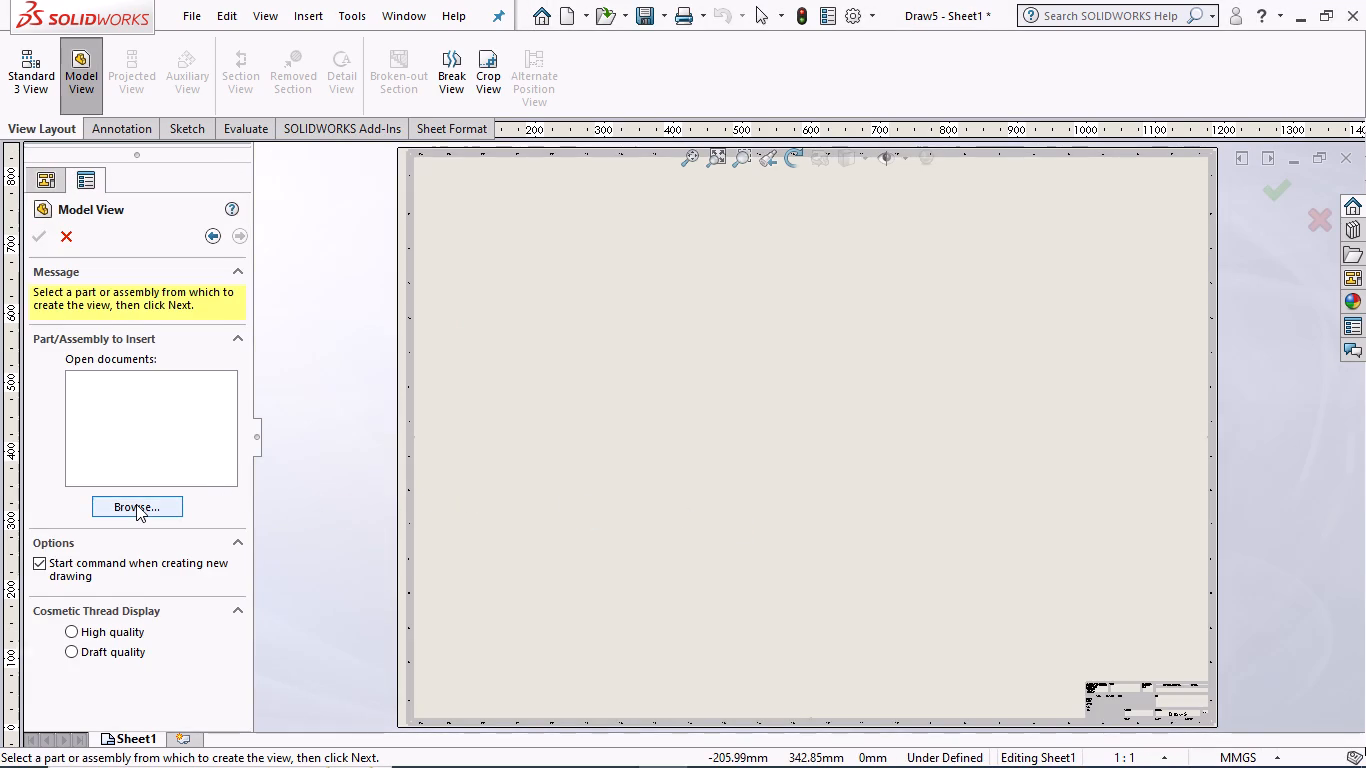
# Insert the shim part from the assembly 2 folder as a front view with a projected side view beside it.
pyautogui.click(136, 504)
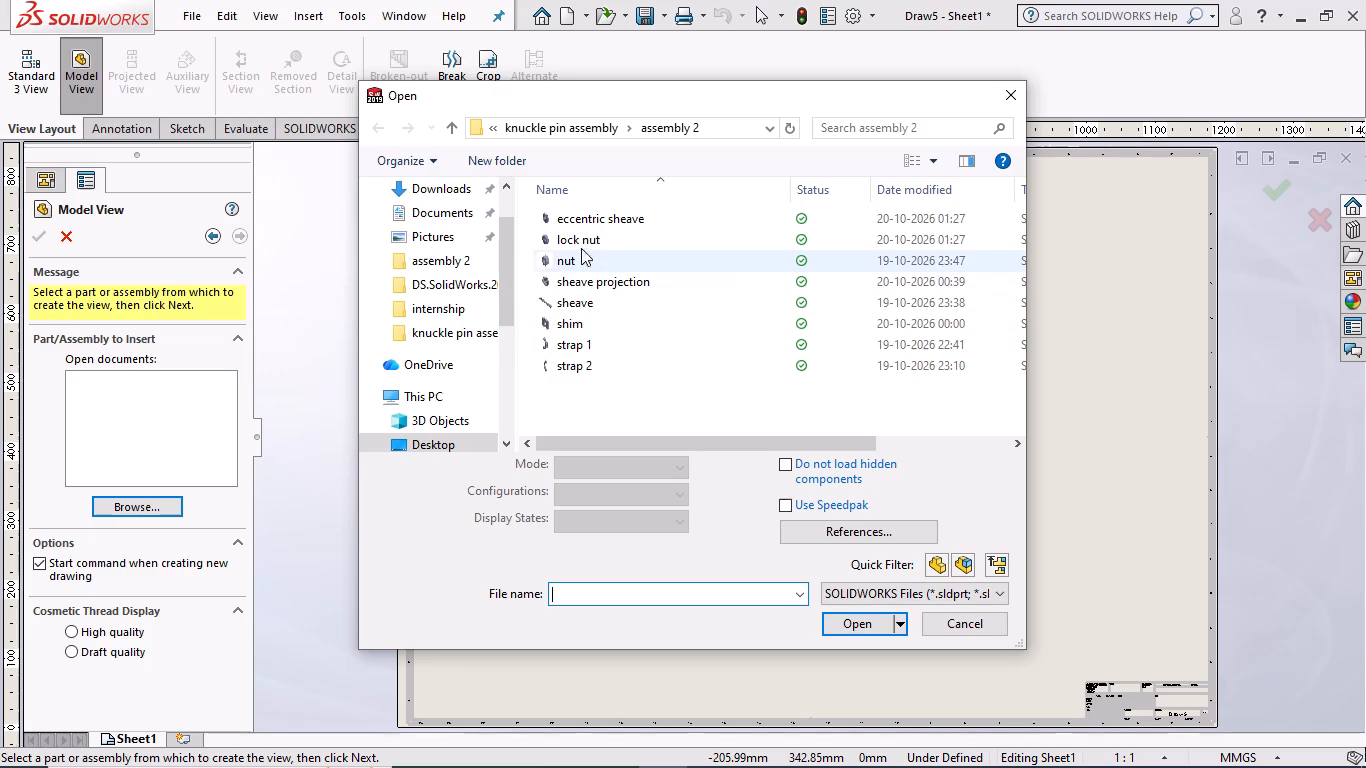
pyautogui.click(575, 324)
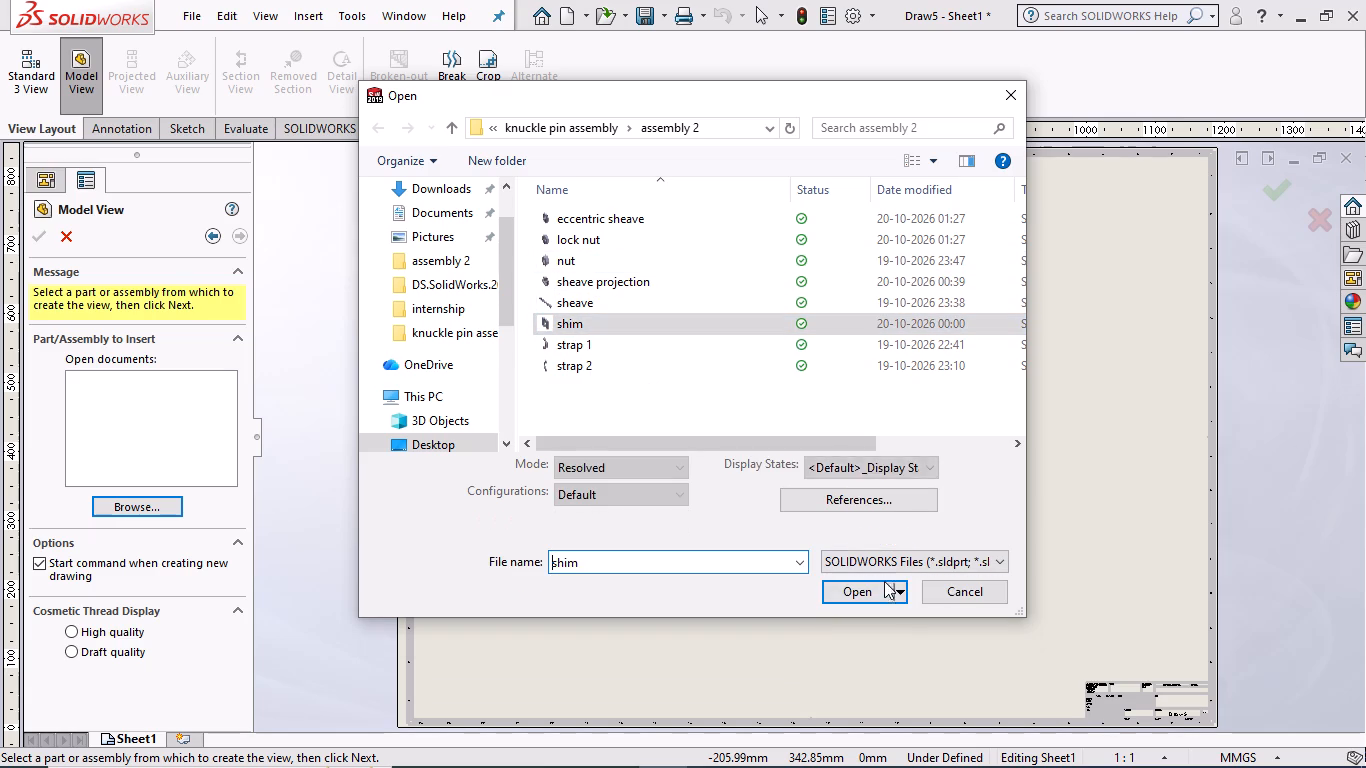
pyautogui.click(852, 590)
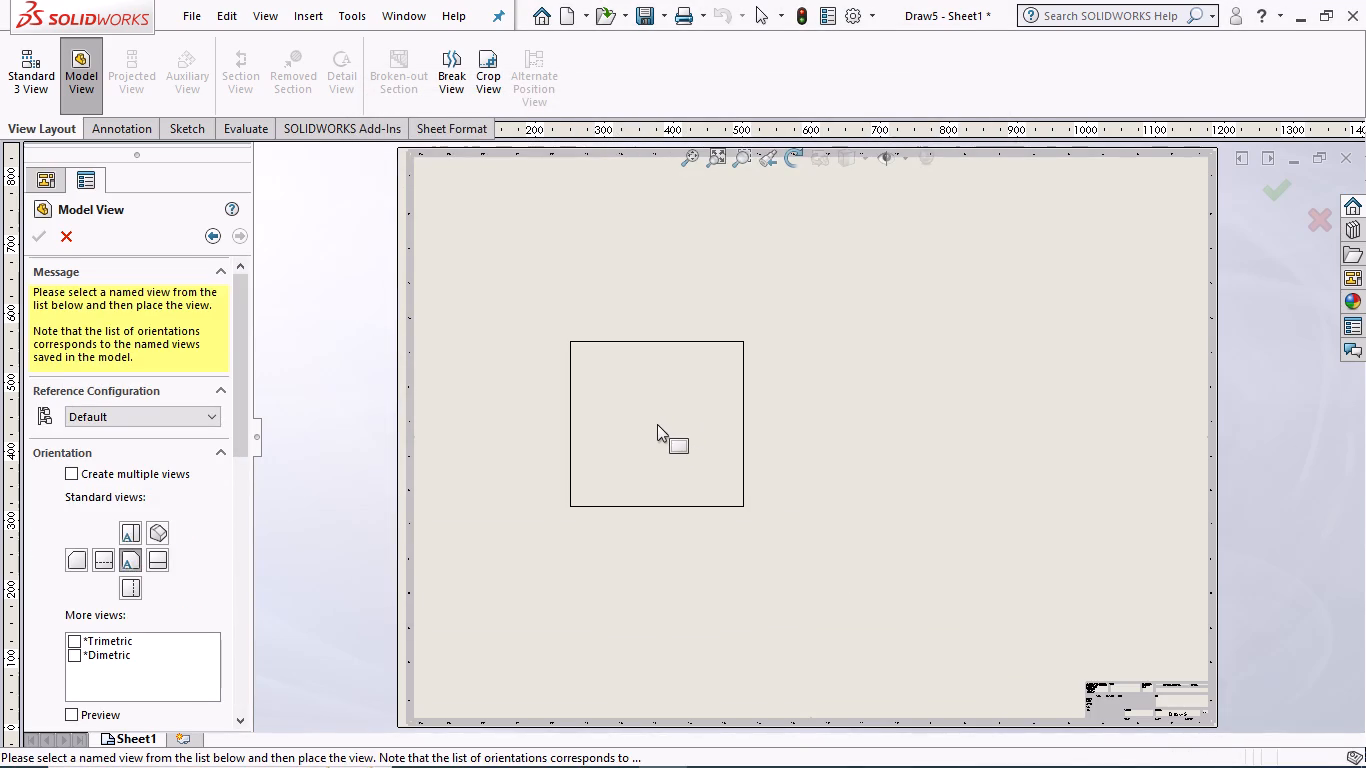
pyautogui.click(657, 424)
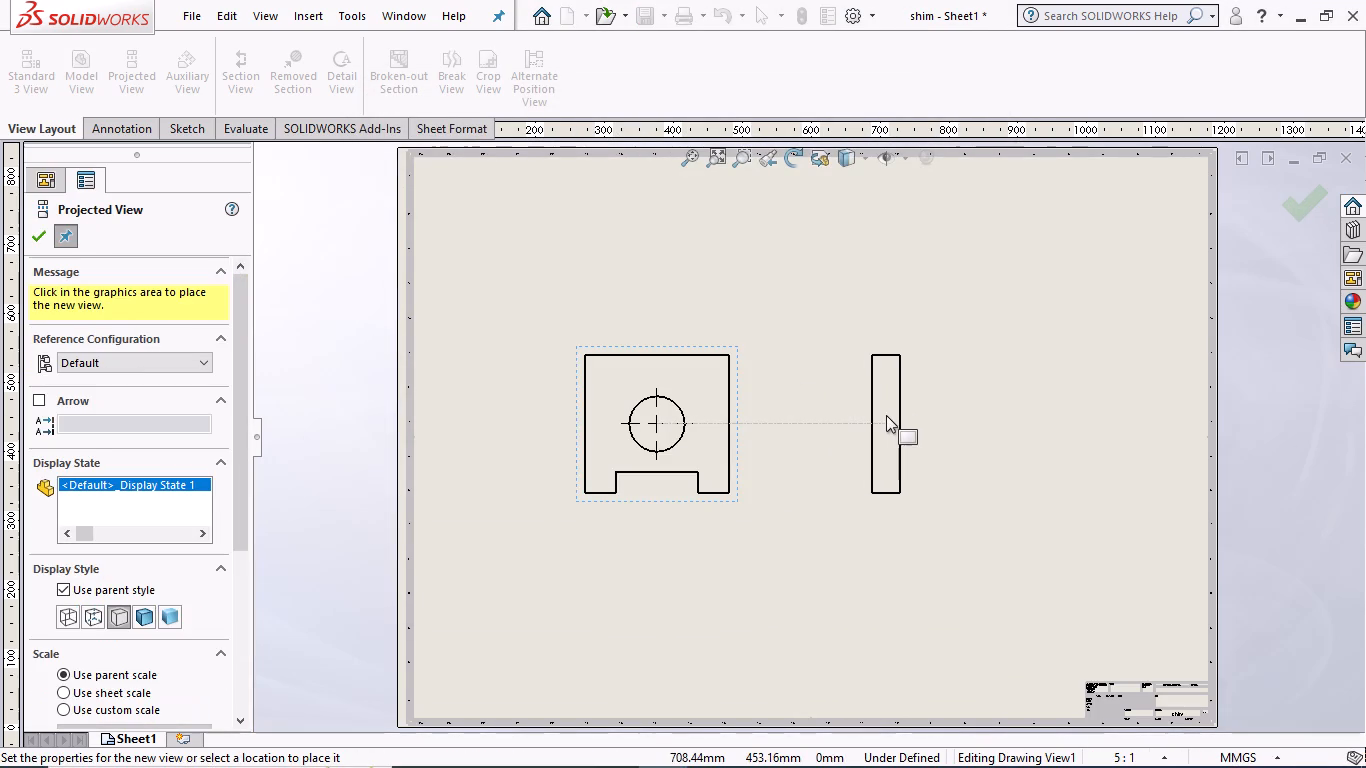
pyautogui.click(886, 415)
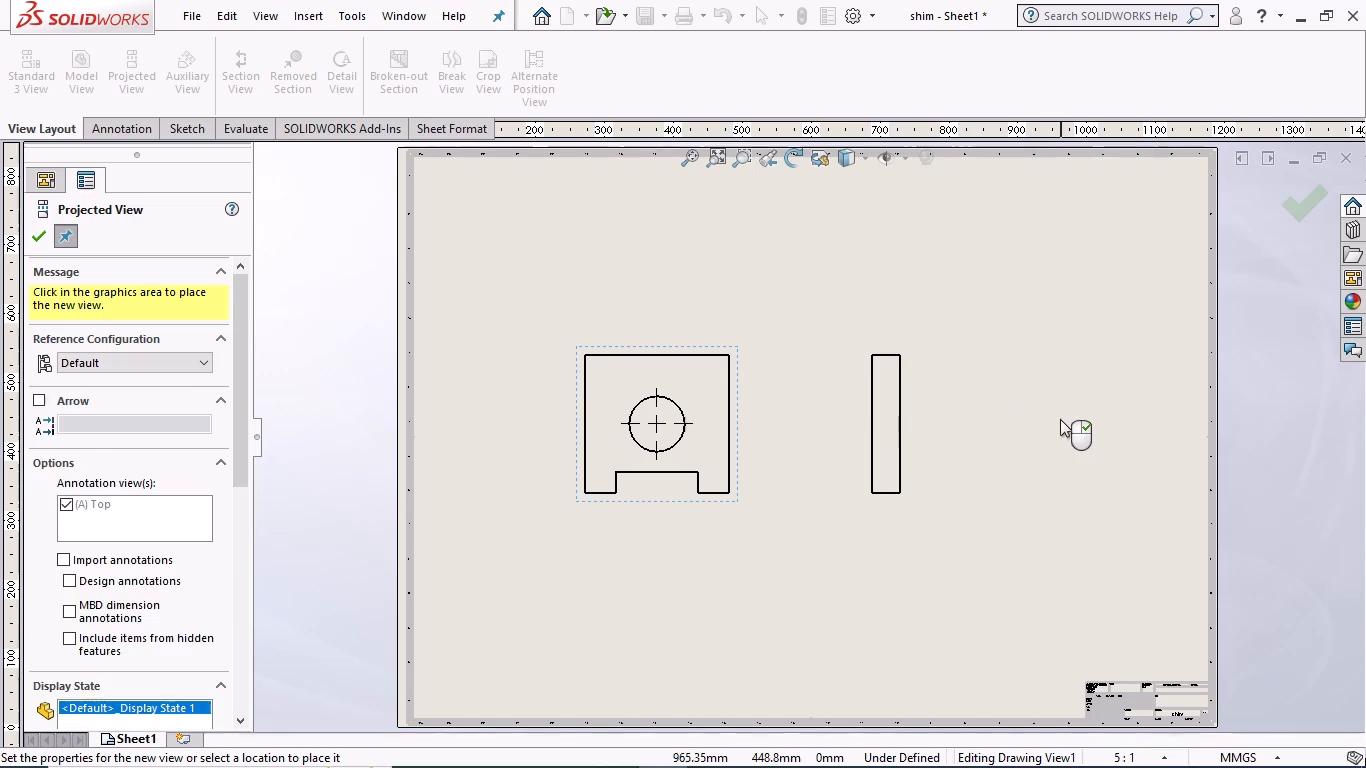
pyautogui.press('Escape')
# Dimension the shim's overall width above the front view and its overall height beside it.
pyautogui.rightClick(700, 575)
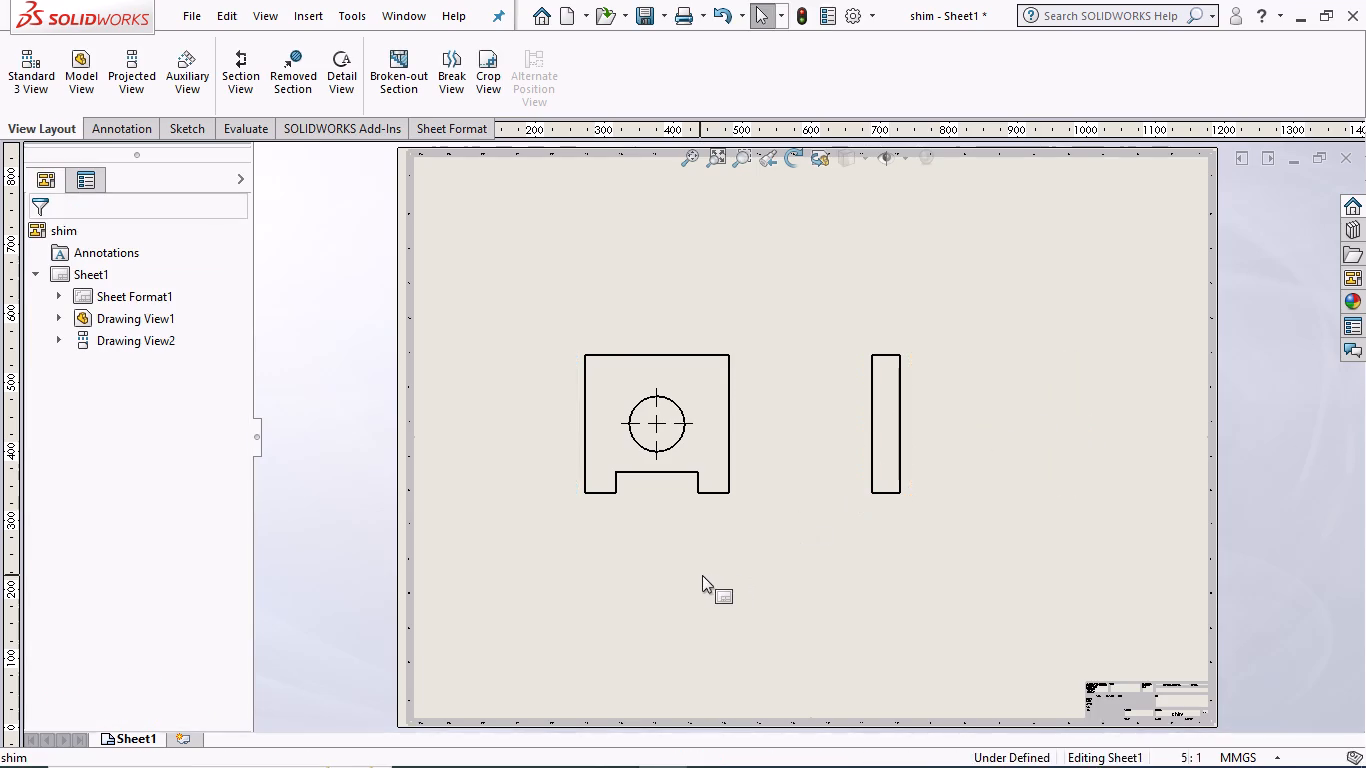
pyautogui.click(763, 415)
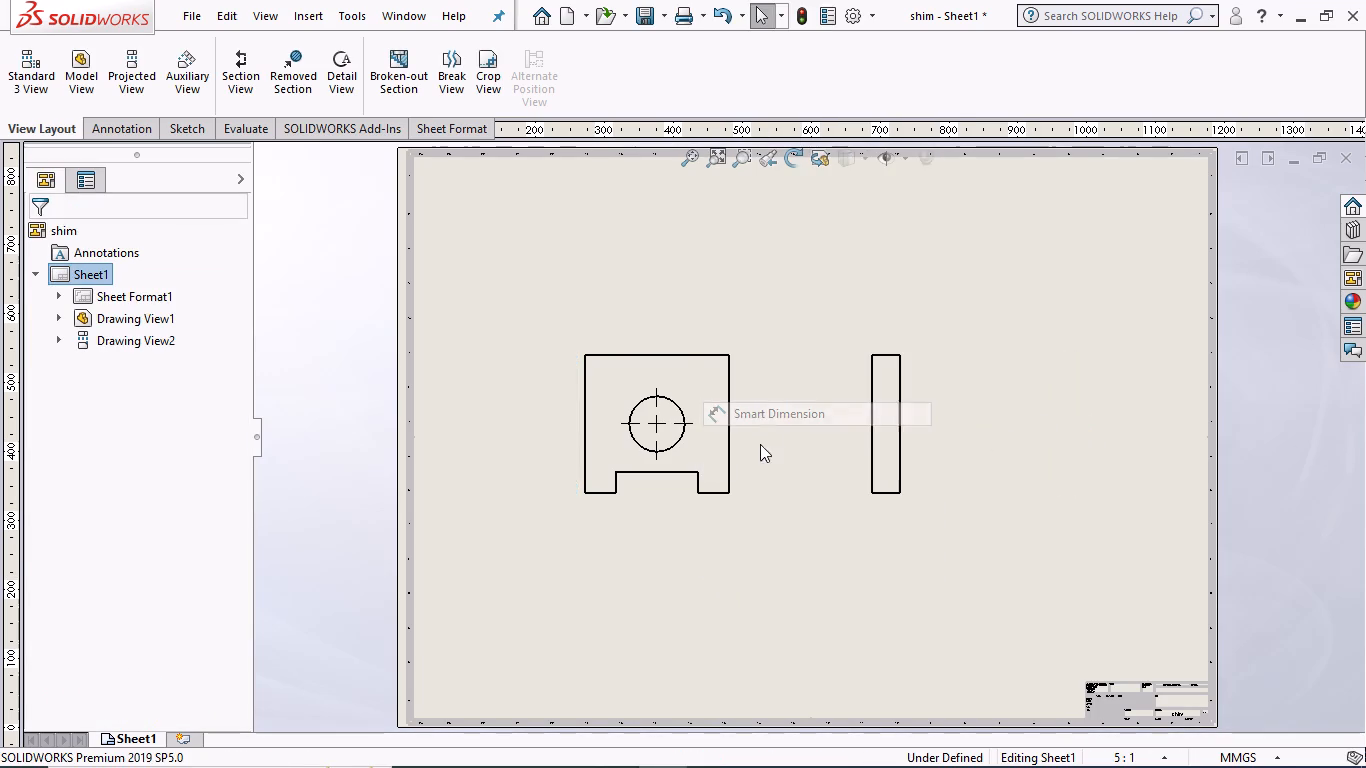
pyautogui.click(674, 355)
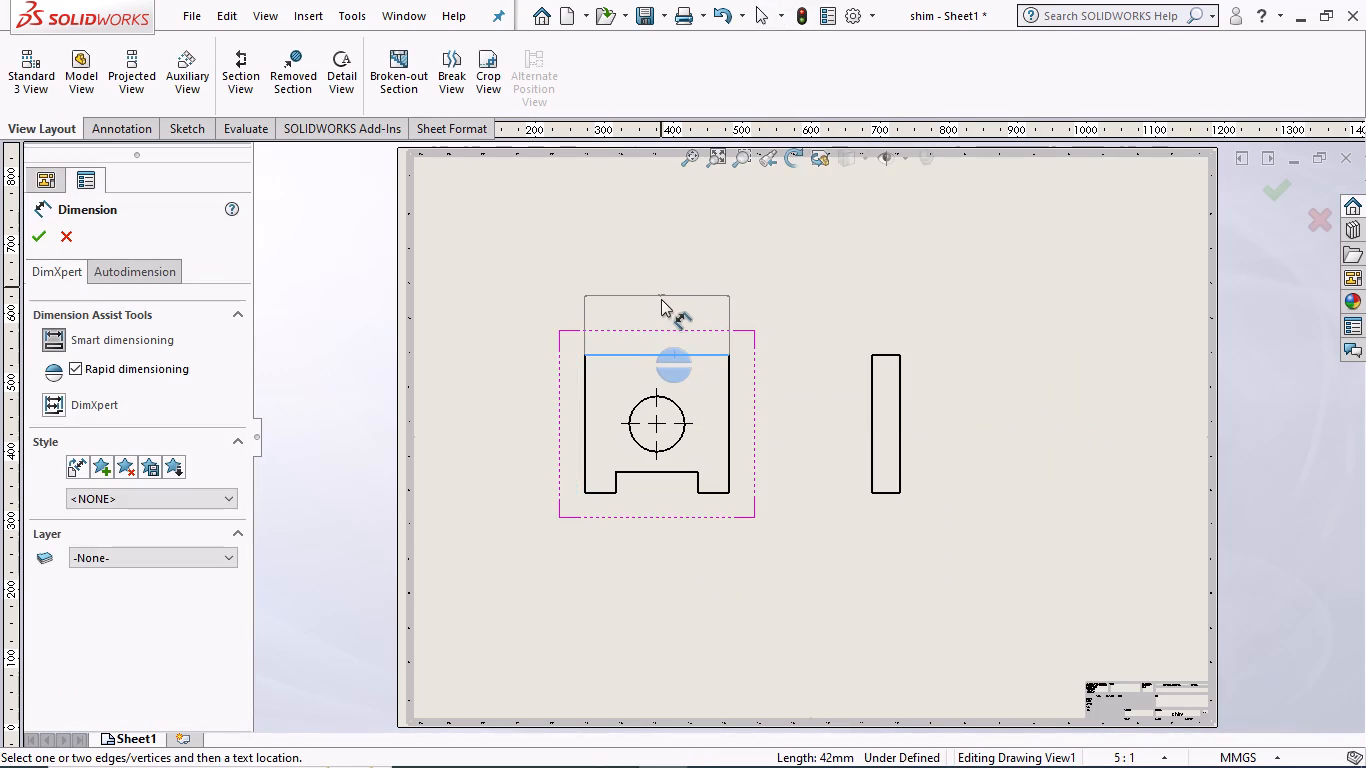
pyautogui.click(661, 301)
pyautogui.click(728, 406)
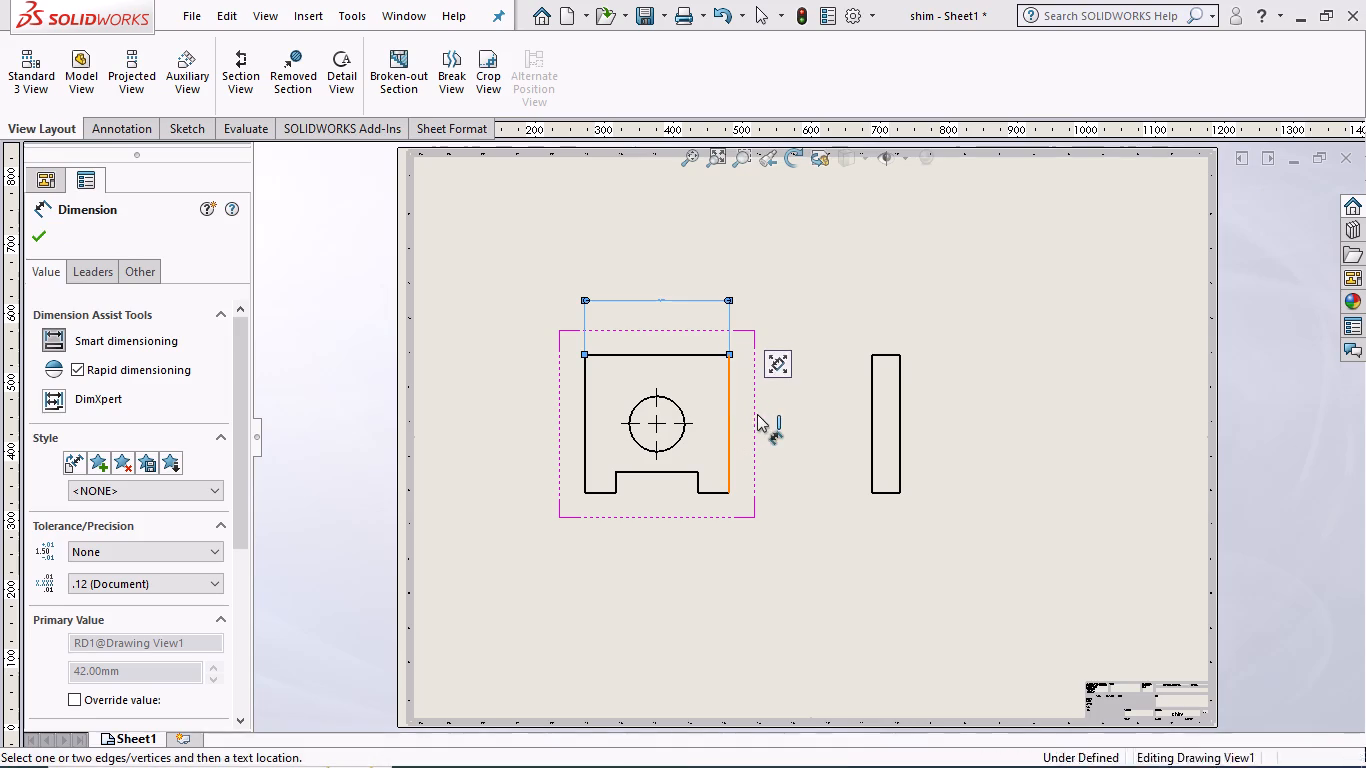
pyautogui.click(778, 414)
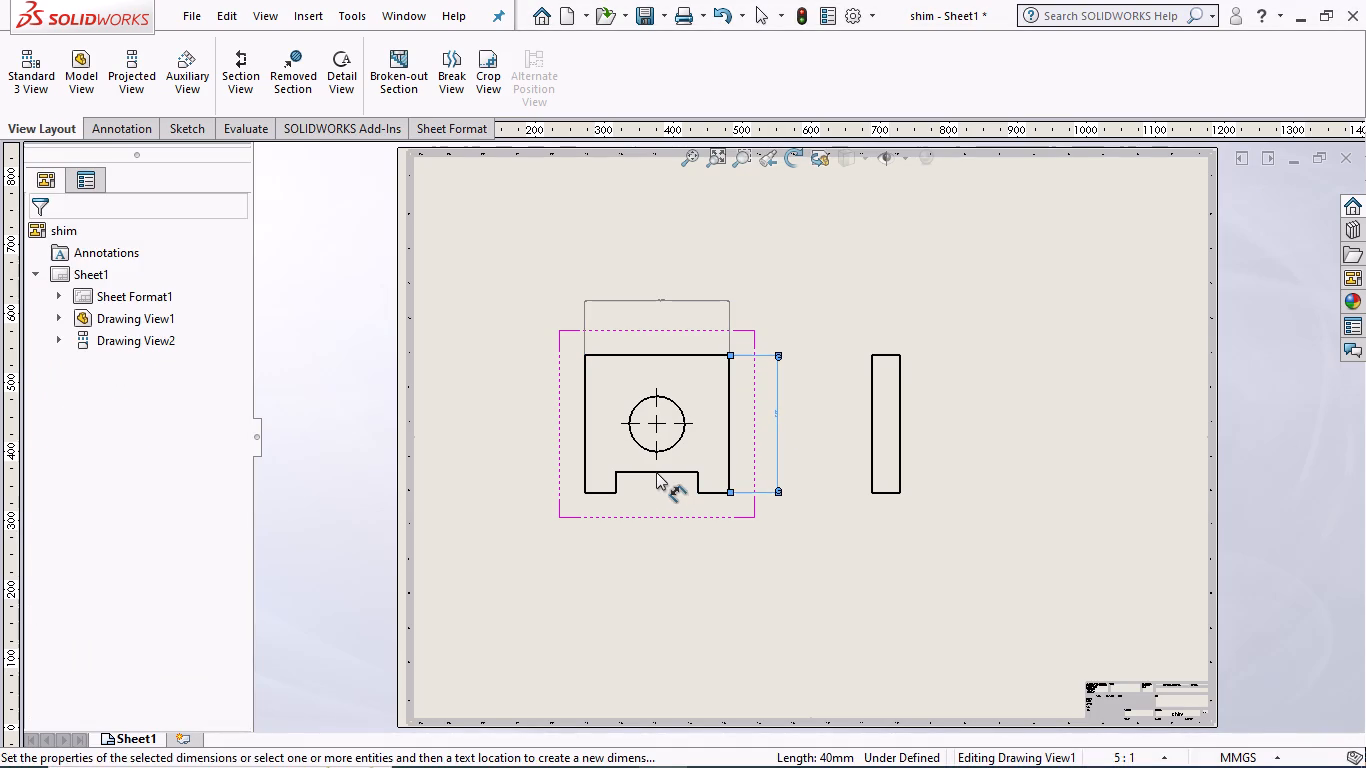
# Dimension the width of the notch in the shim's lower edge, placed below the front view.
pyautogui.click(656, 472)
pyautogui.click(656, 540)
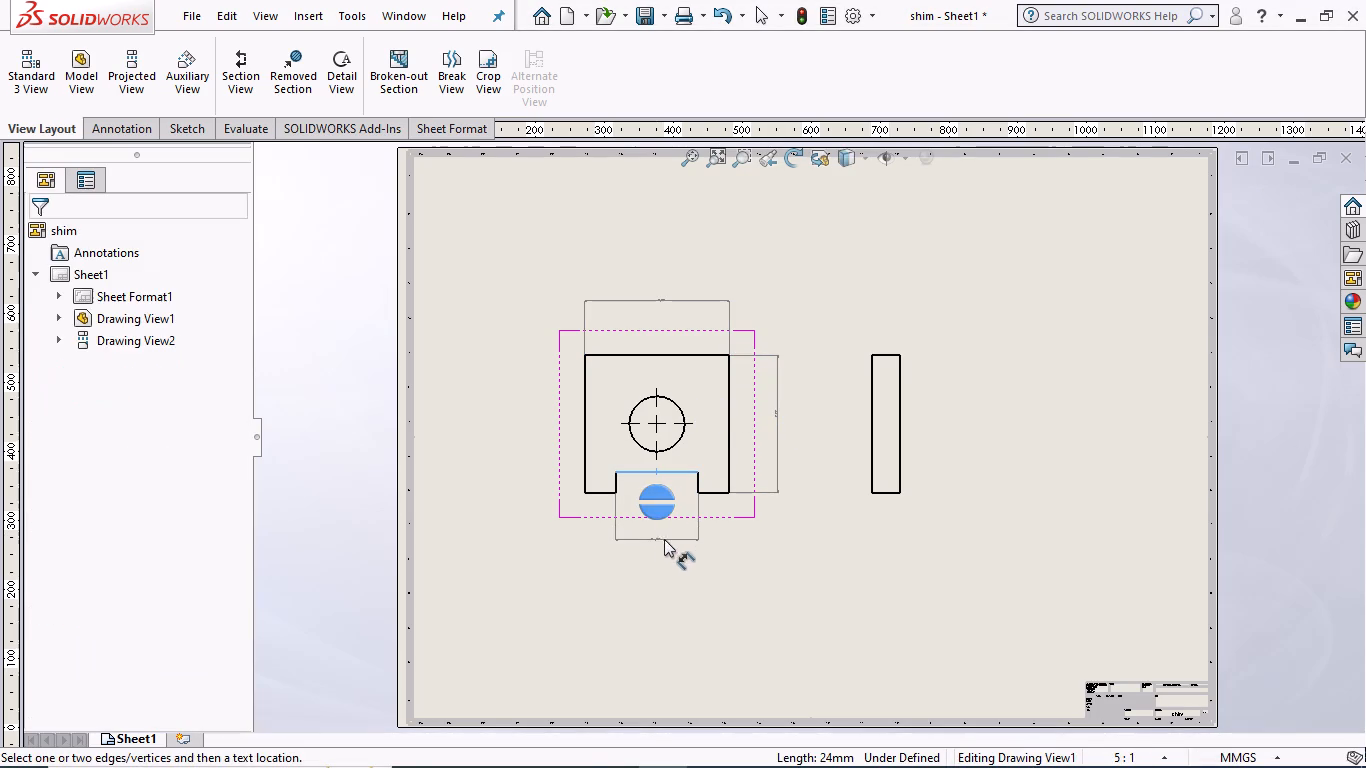
# Dimension the width of the shim's foot to the right of the notch and the diameter of its hole in the front view.
pyautogui.click(718, 493)
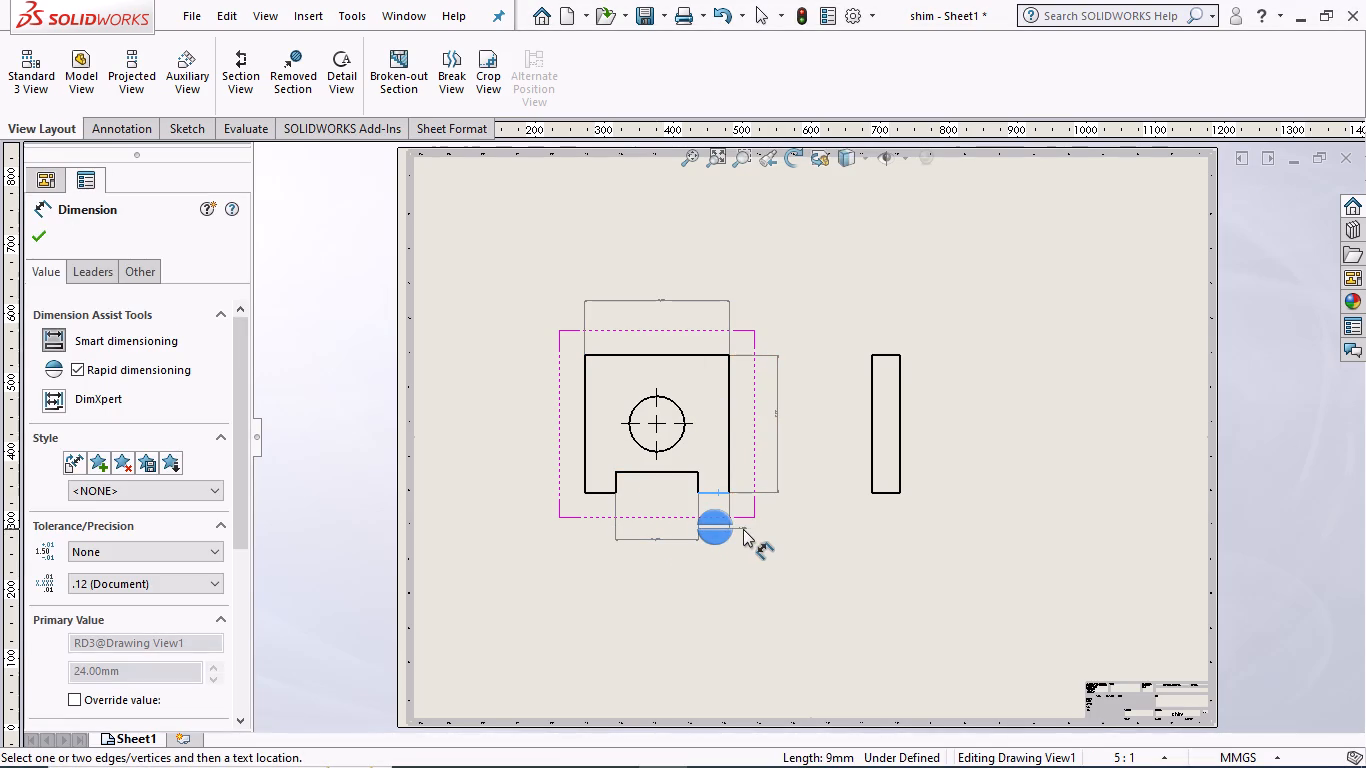
pyautogui.click(742, 531)
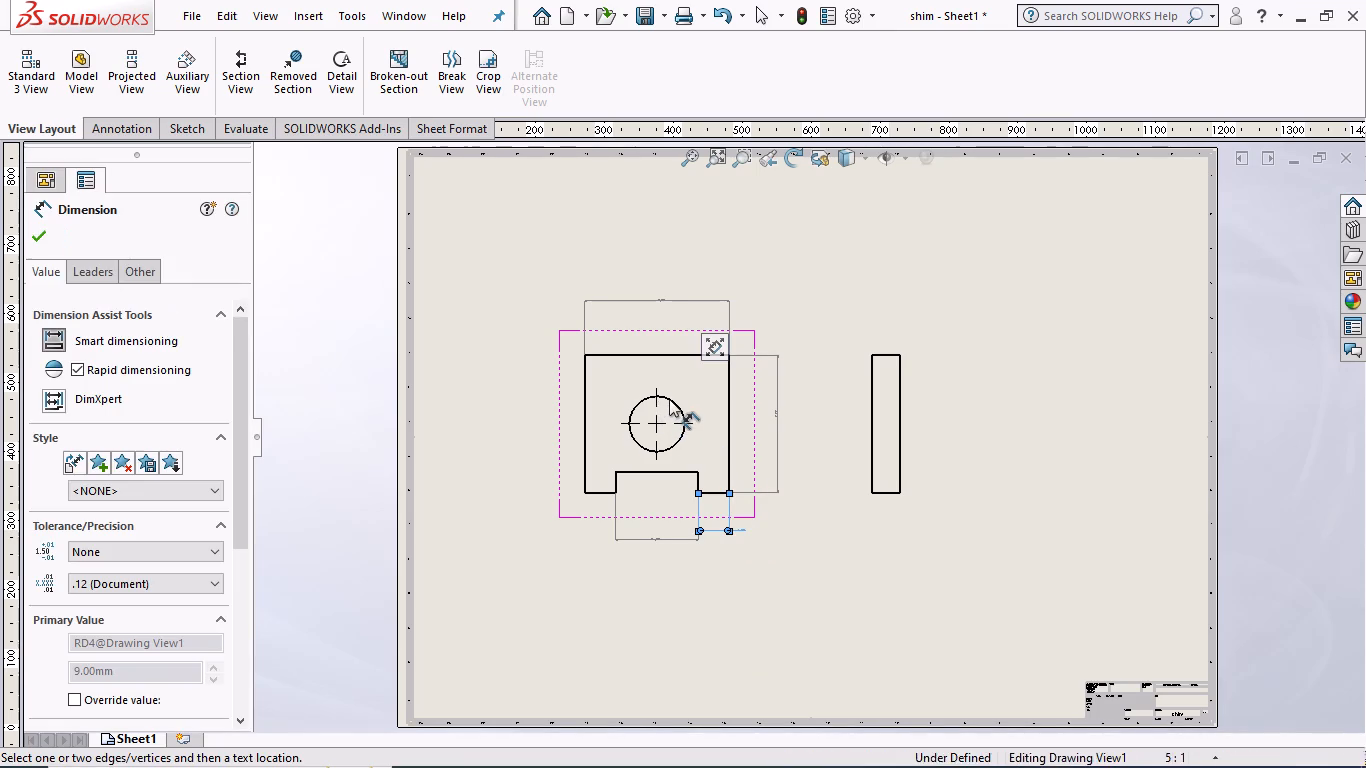
pyautogui.click(634, 405)
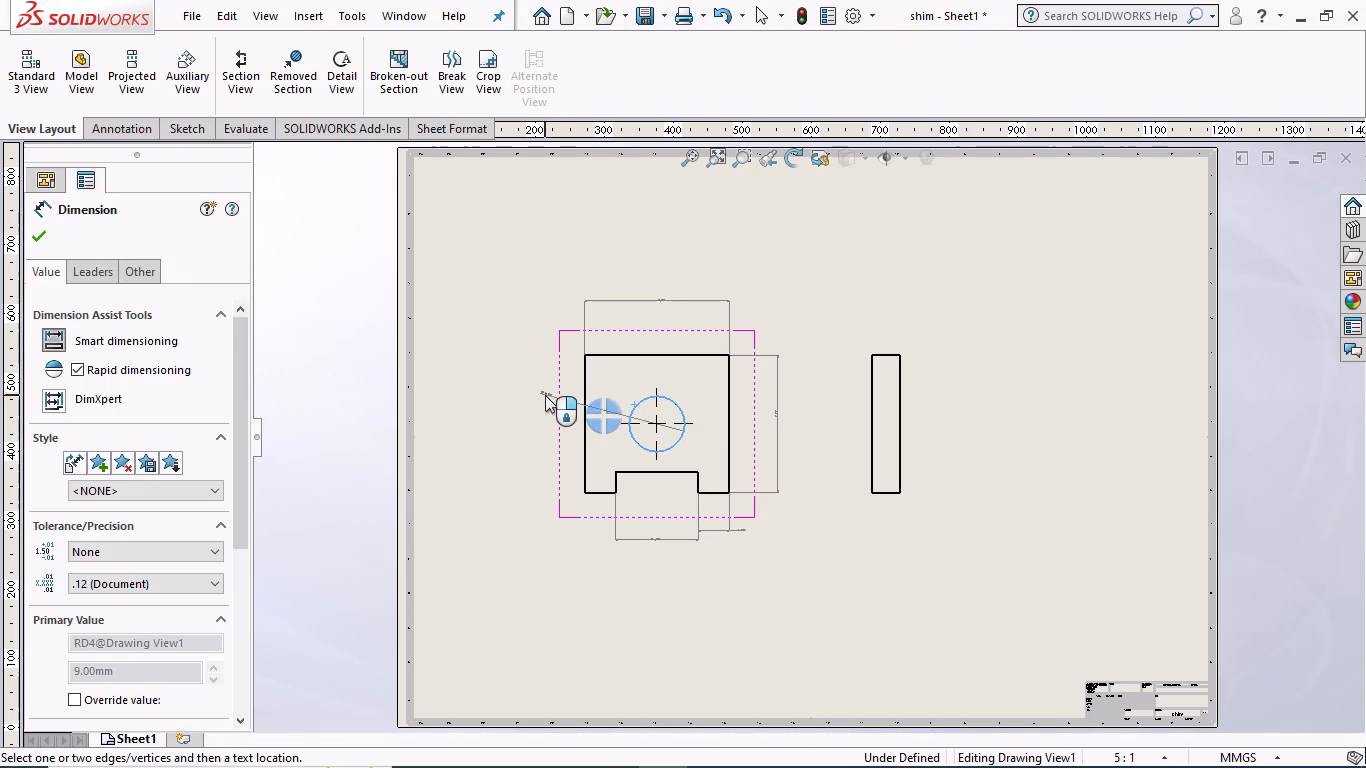
pyautogui.click(530, 377)
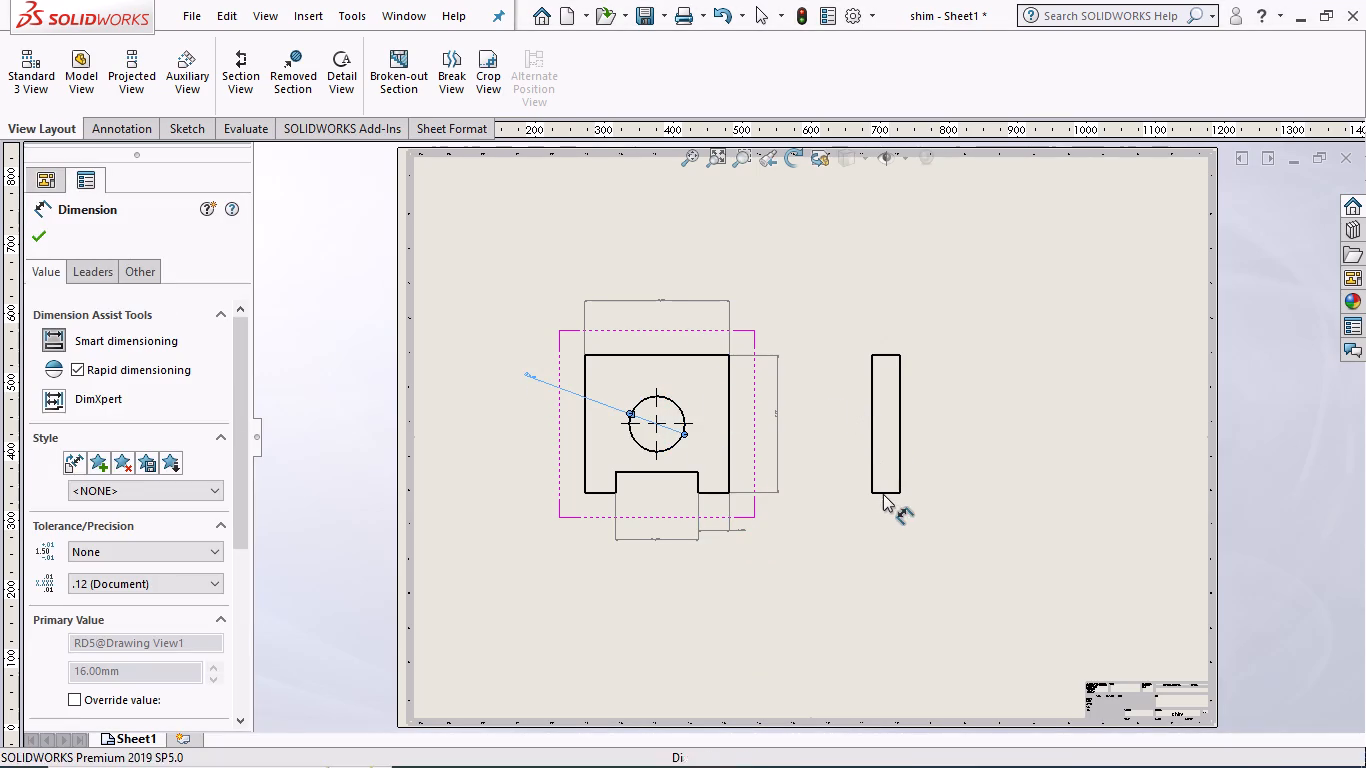
# Dimension the shim's thickness below the side view and its height to the right of that view.
pyautogui.click(885, 492)
pyautogui.click(887, 523)
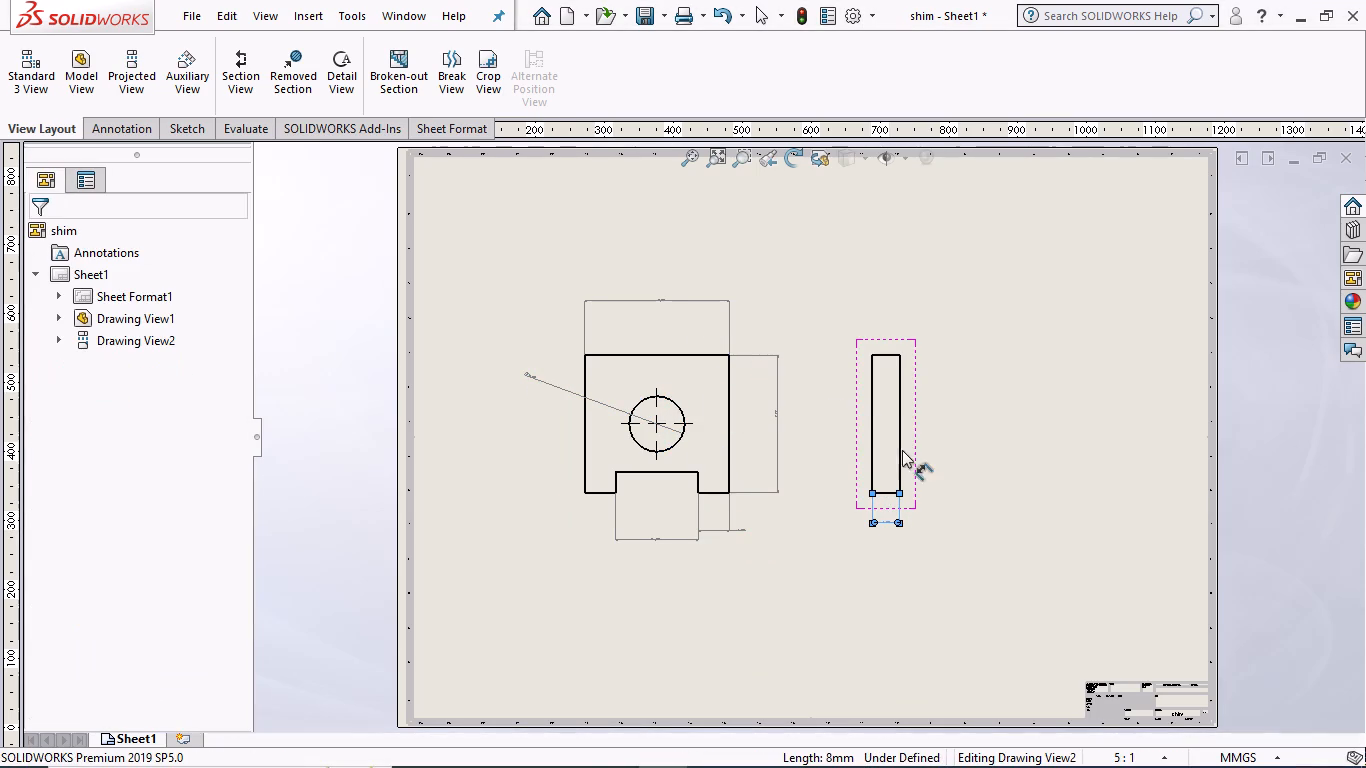
pyautogui.click(900, 420)
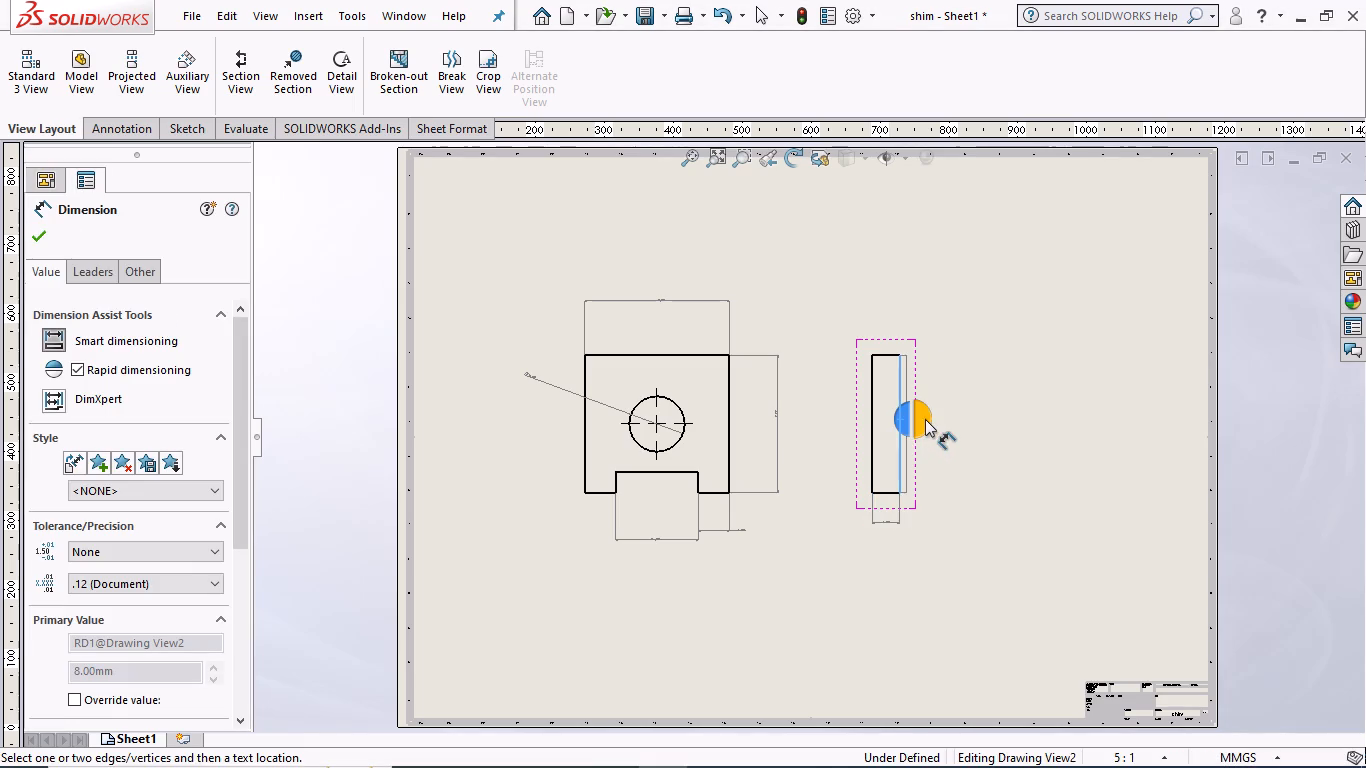
pyautogui.click(942, 419)
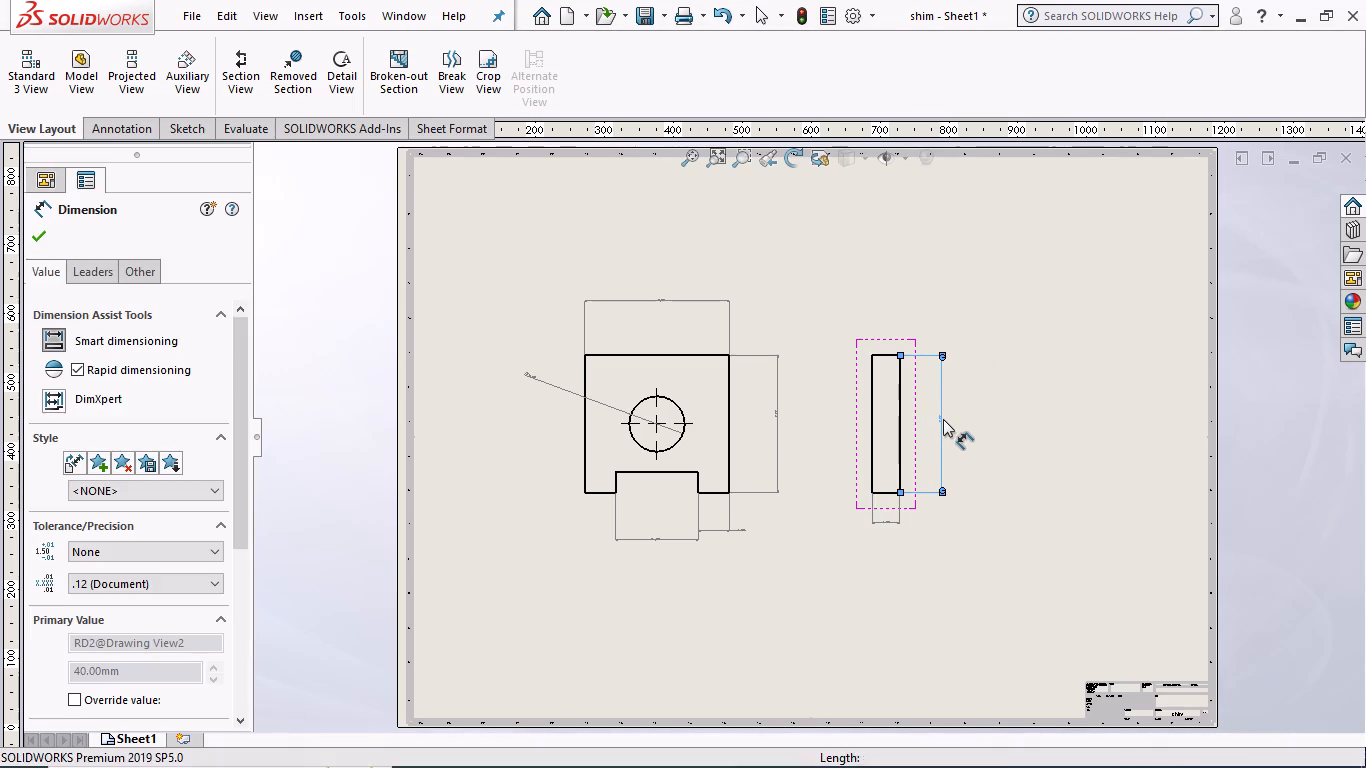
pyautogui.press('Escape')
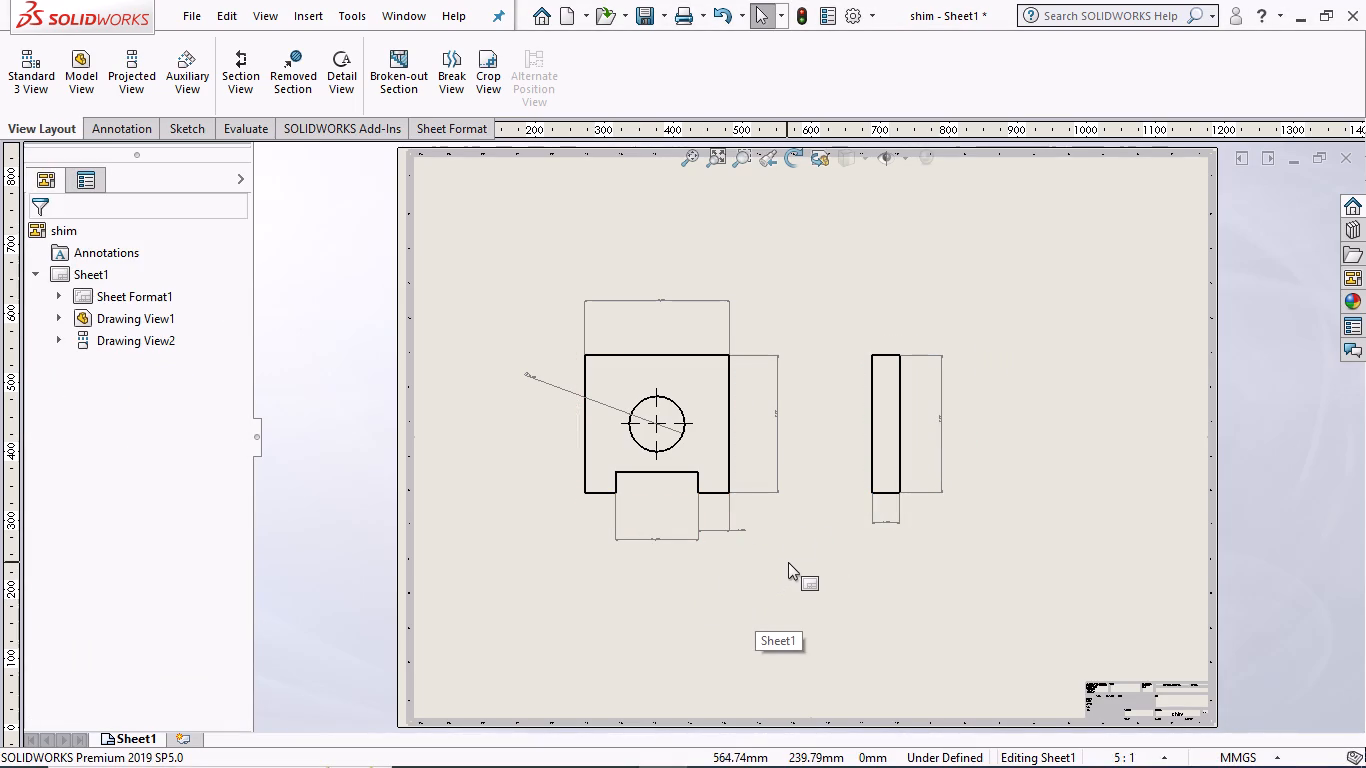
# Save the drawing as "shim draft sheet" in the assembly 2 folder and close it.
pyautogui.hotkey('ctrl', 's')
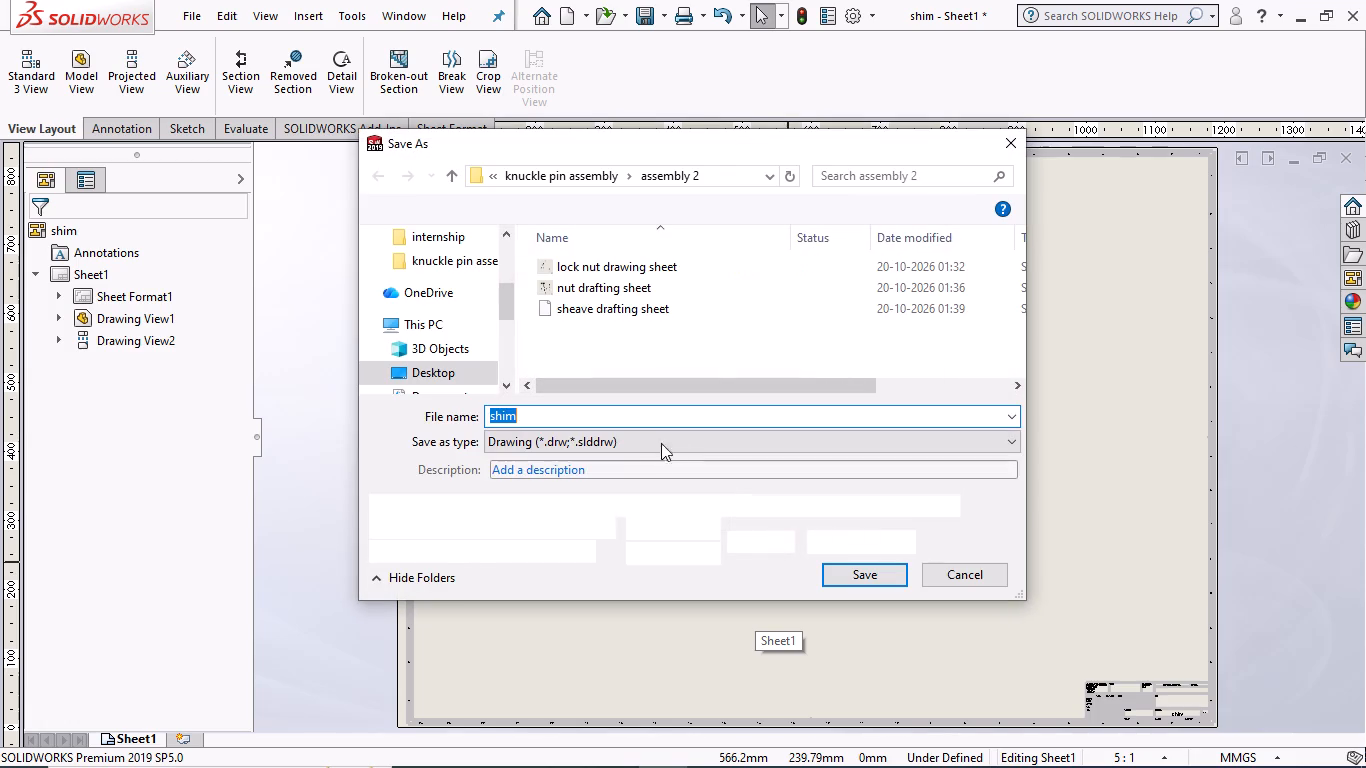
pyautogui.press('Tab')
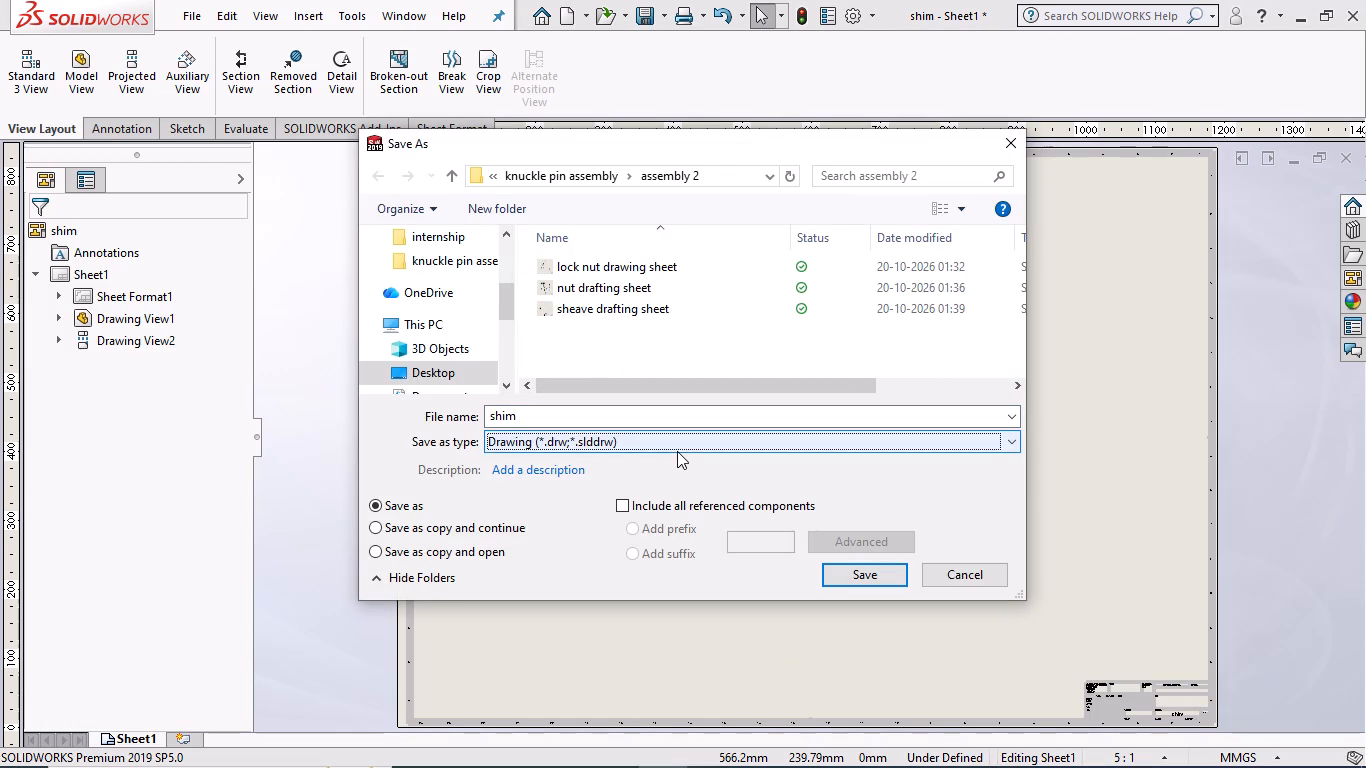
pyautogui.press('space')
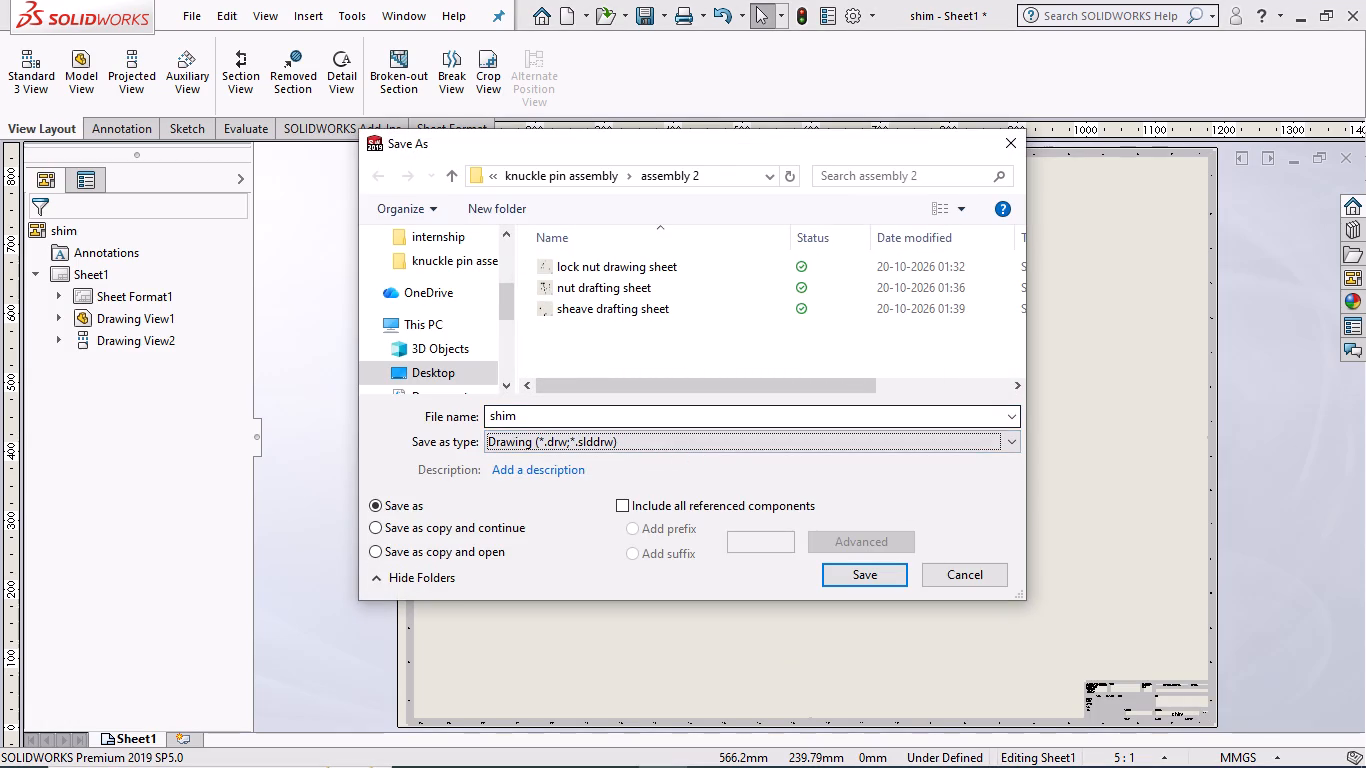
pyautogui.click(548, 418)
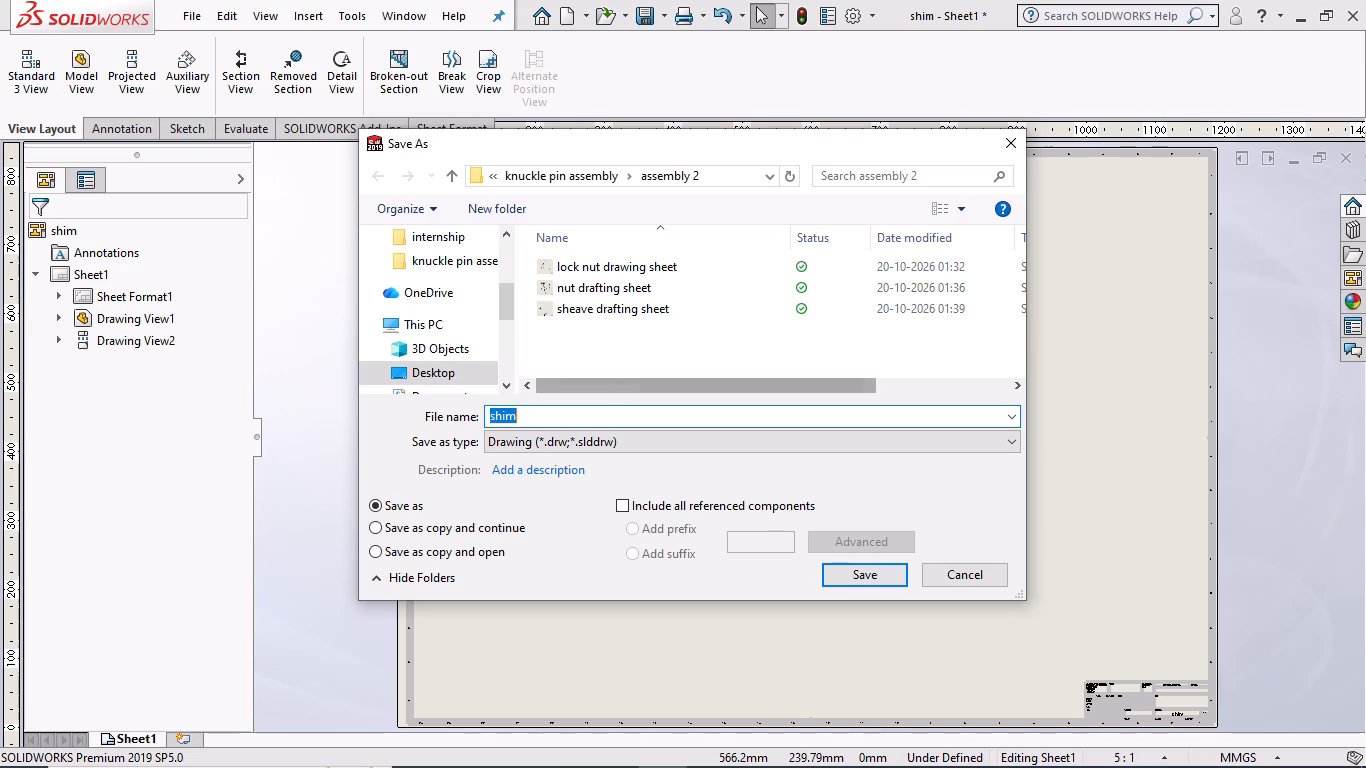
pyautogui.click(551, 420)
pyautogui.press('space')
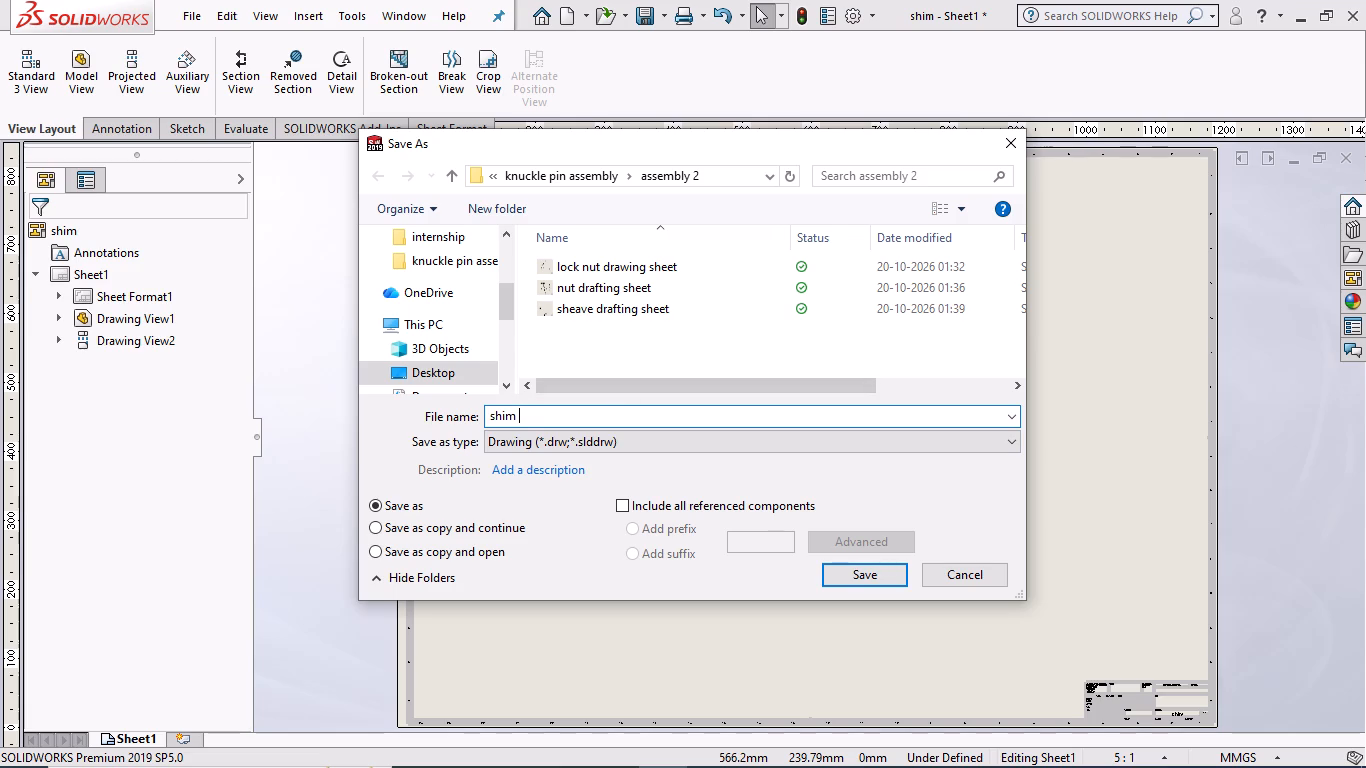
pyautogui.write('draft sheet')
pyautogui.press('Return')
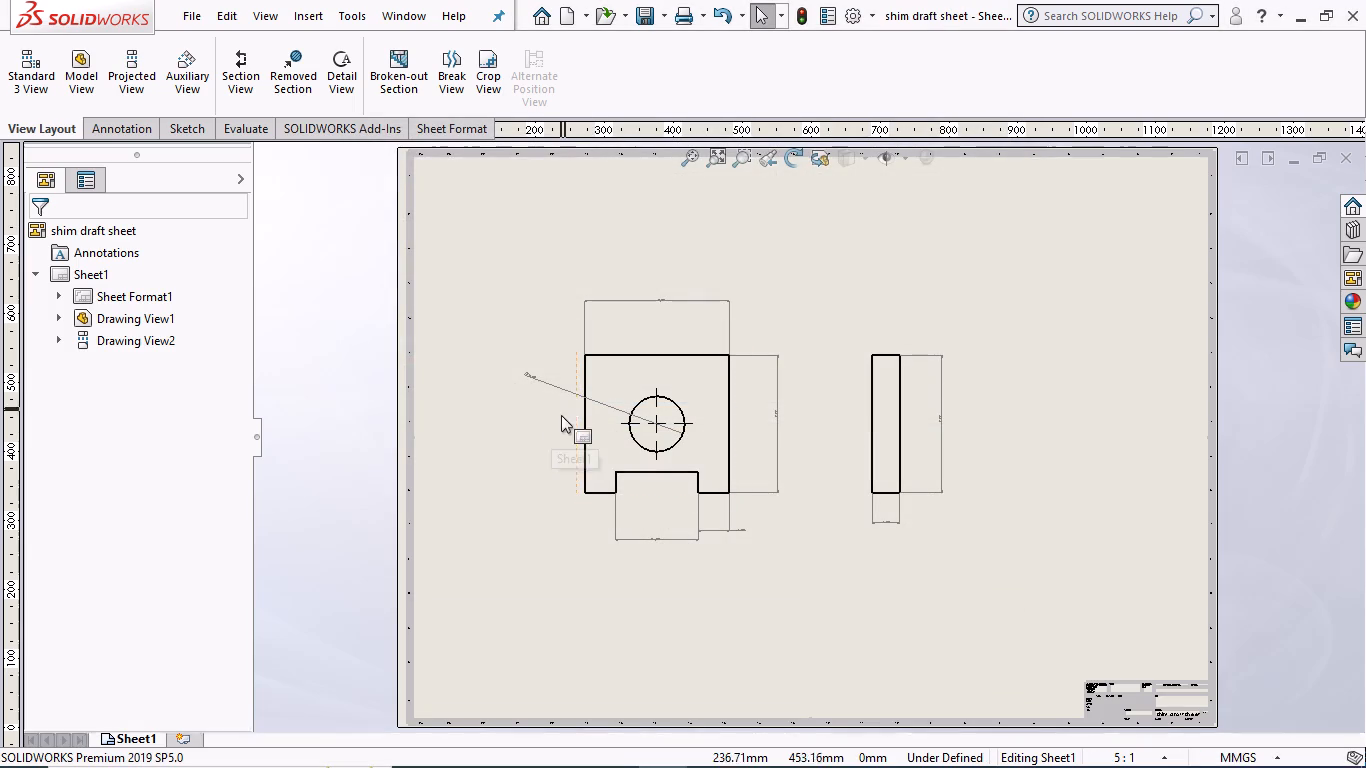
pyautogui.click(1348, 158)
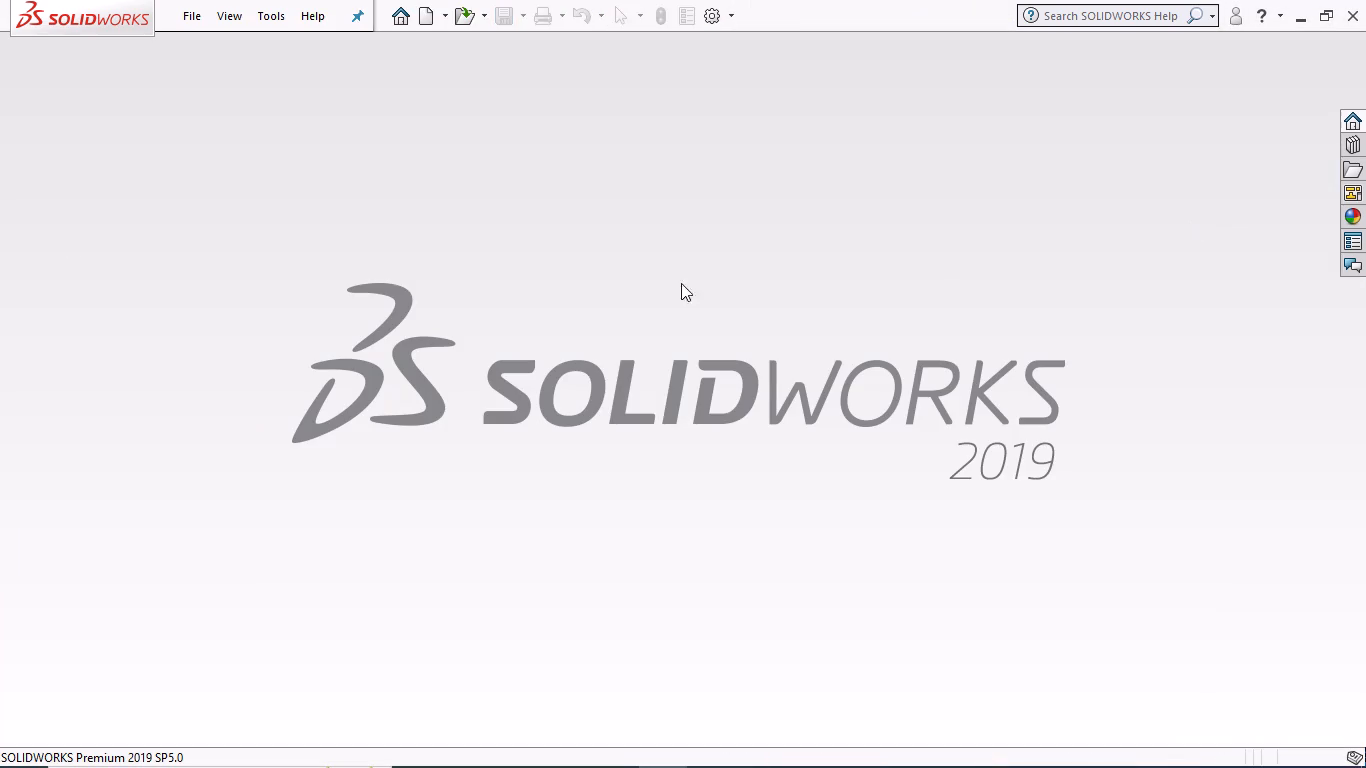
# Create a new drawing with the standard A0 sheet format.
pyautogui.click(401, 12)
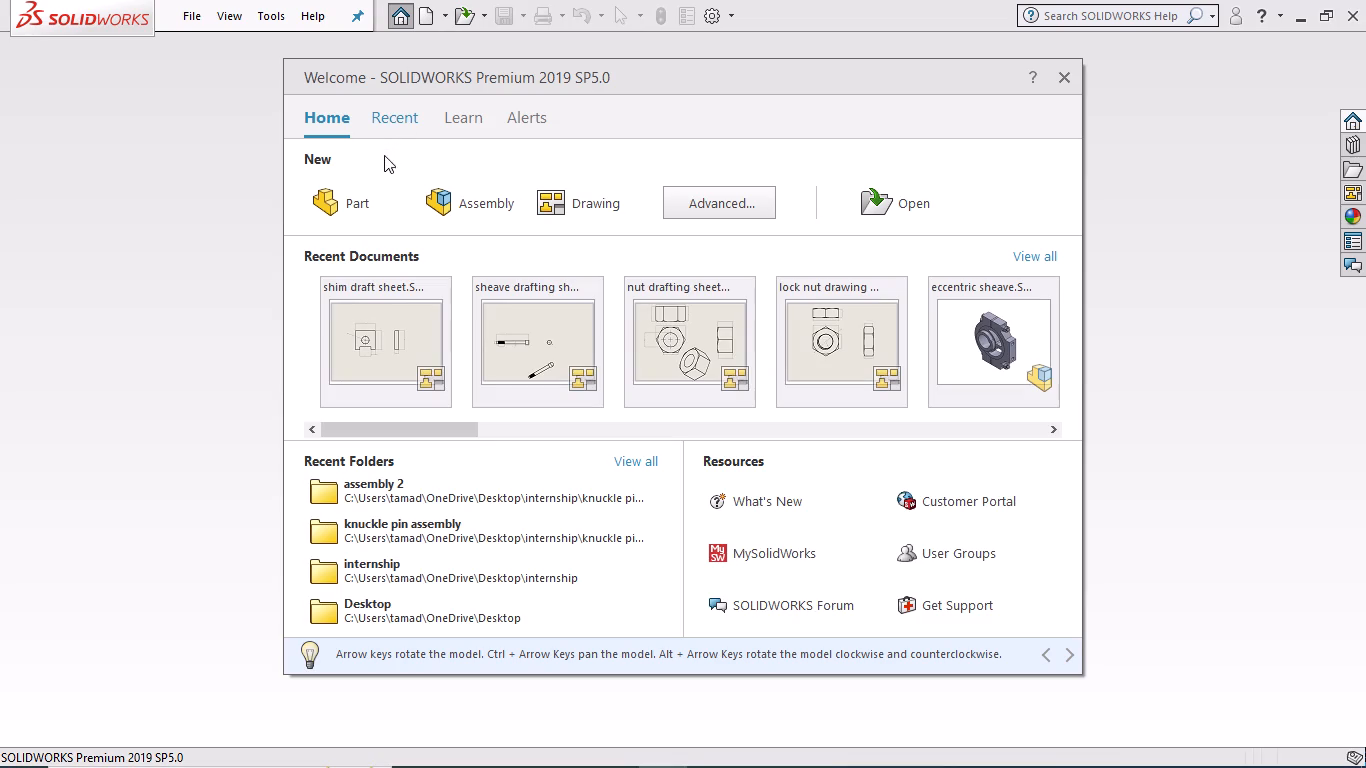
pyautogui.click(568, 208)
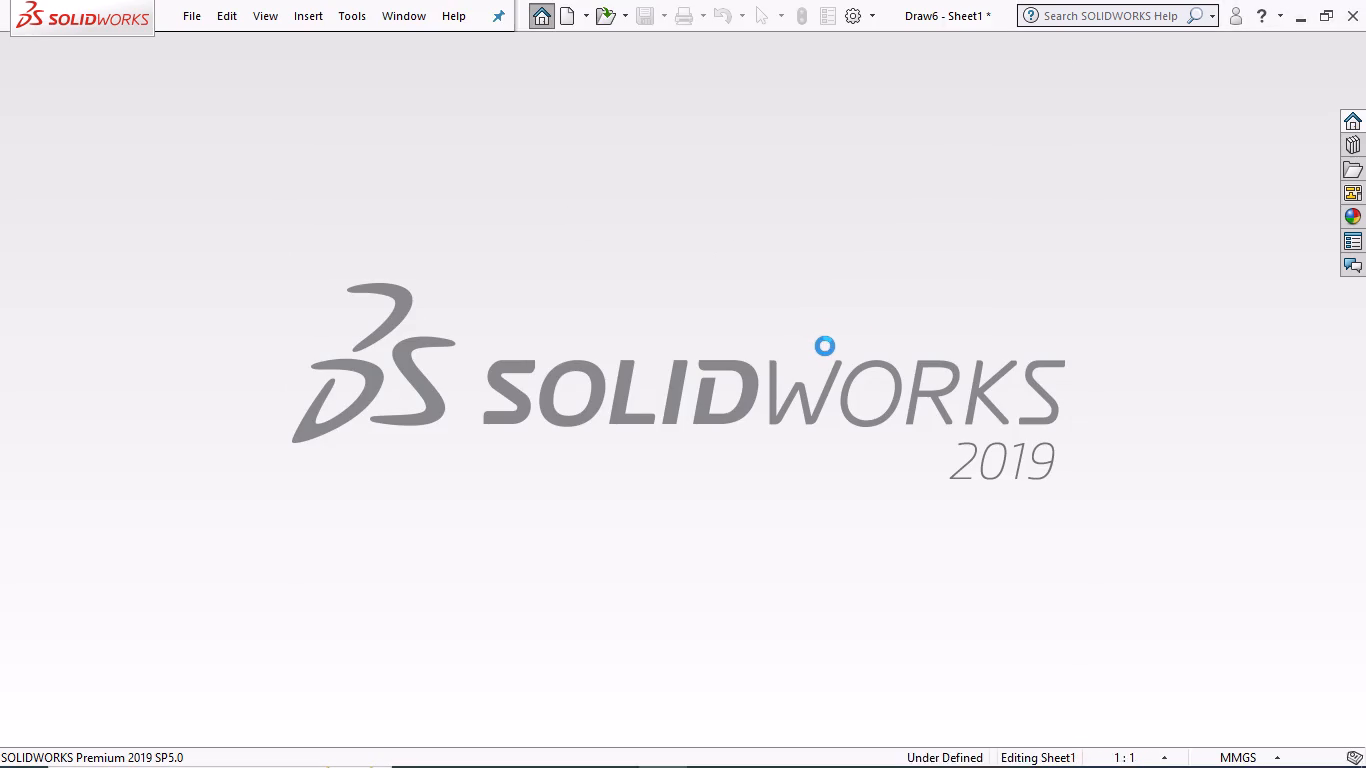
pyautogui.click(729, 513)
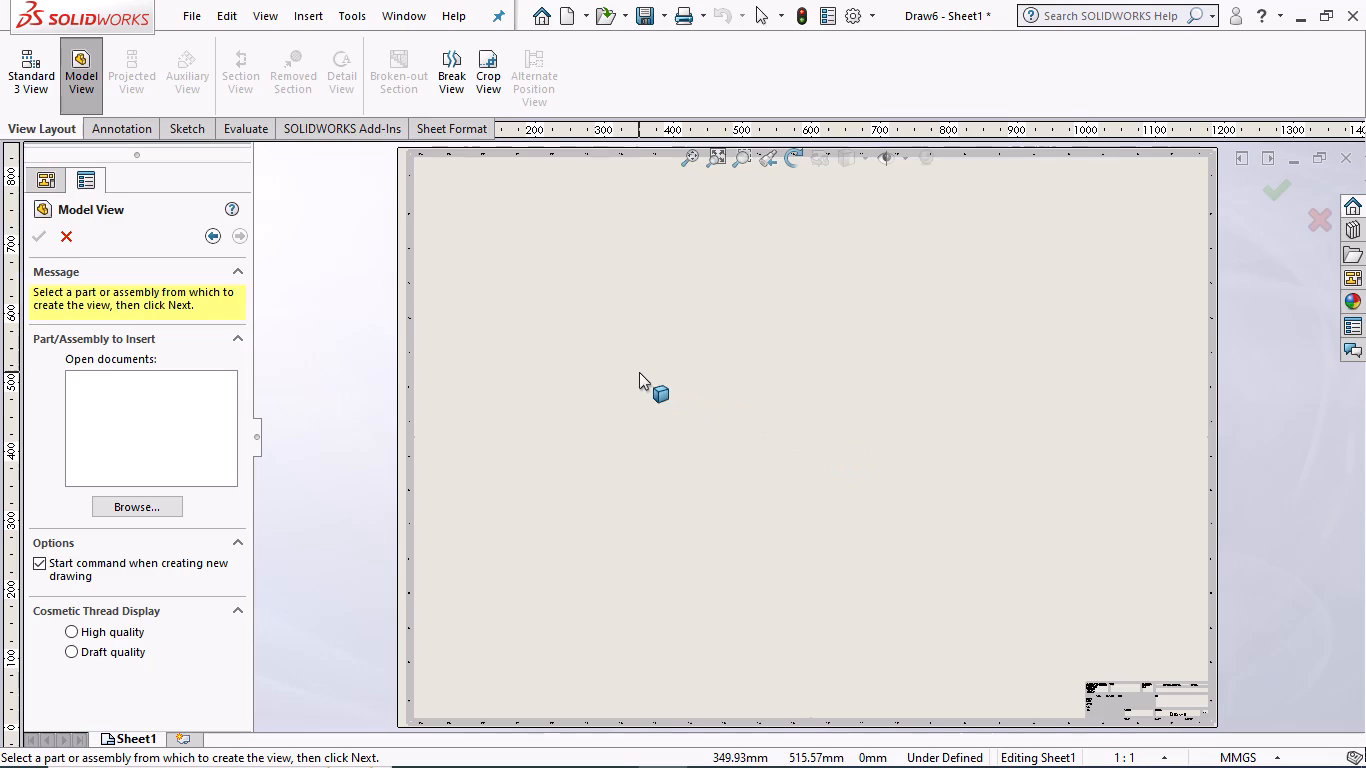
# Insert the strap 1 part as a front view with projected side views on both sides and a pictorial view to the lower left.
pyautogui.click(151, 506)
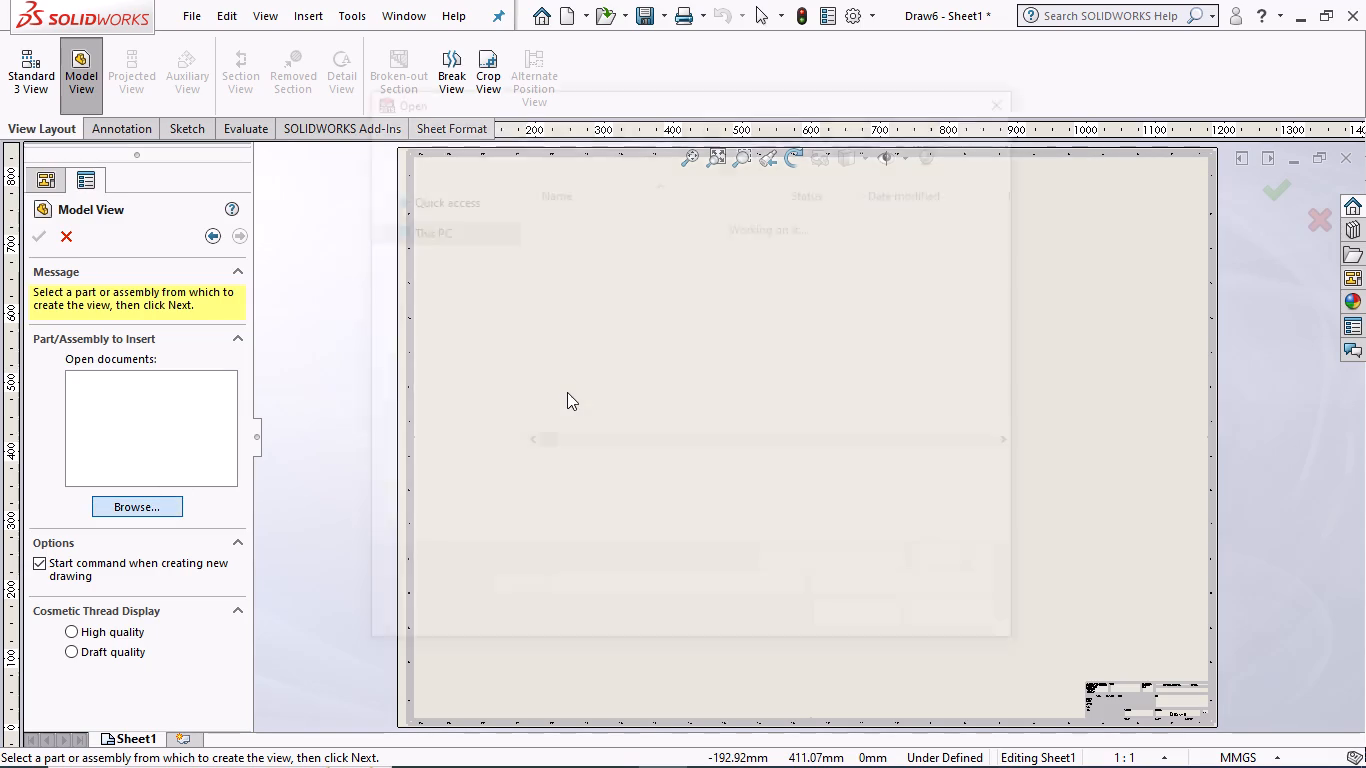
pyautogui.click(568, 346)
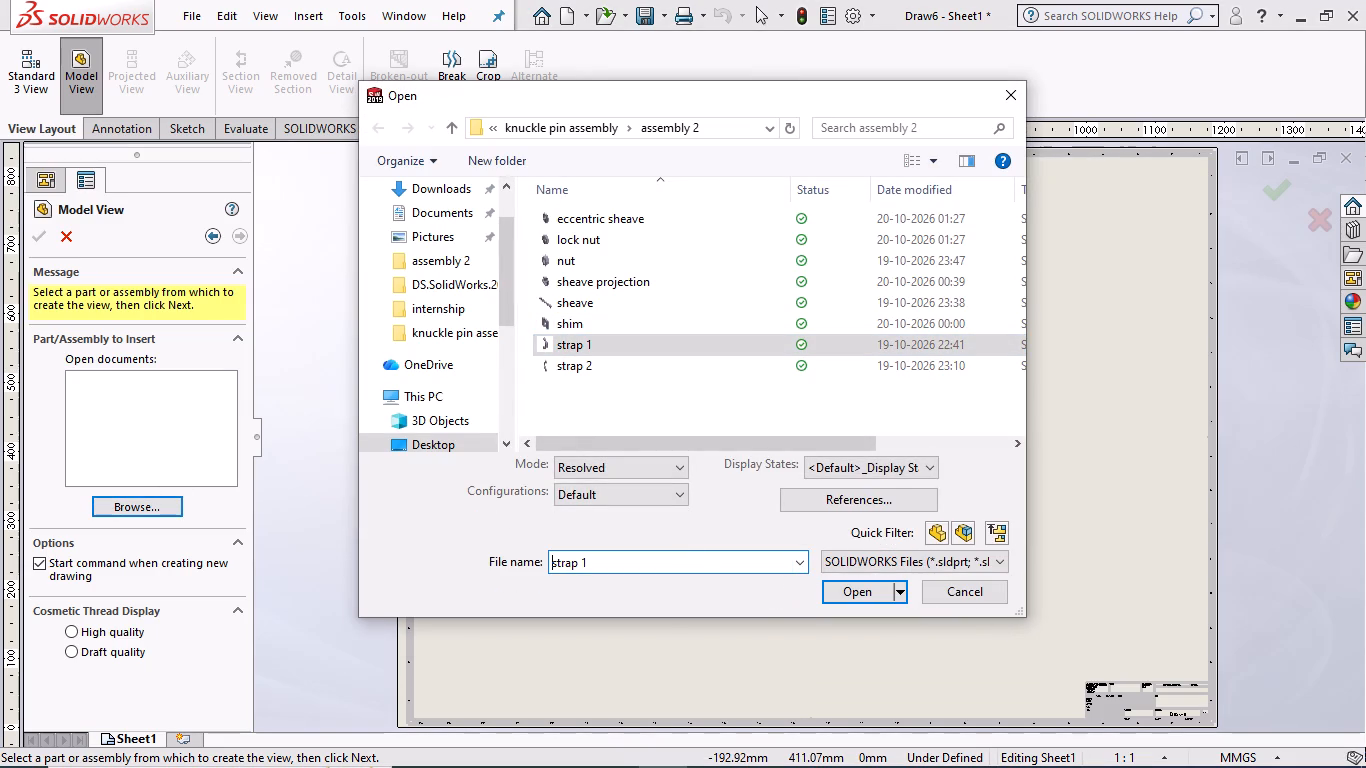
pyautogui.click(855, 589)
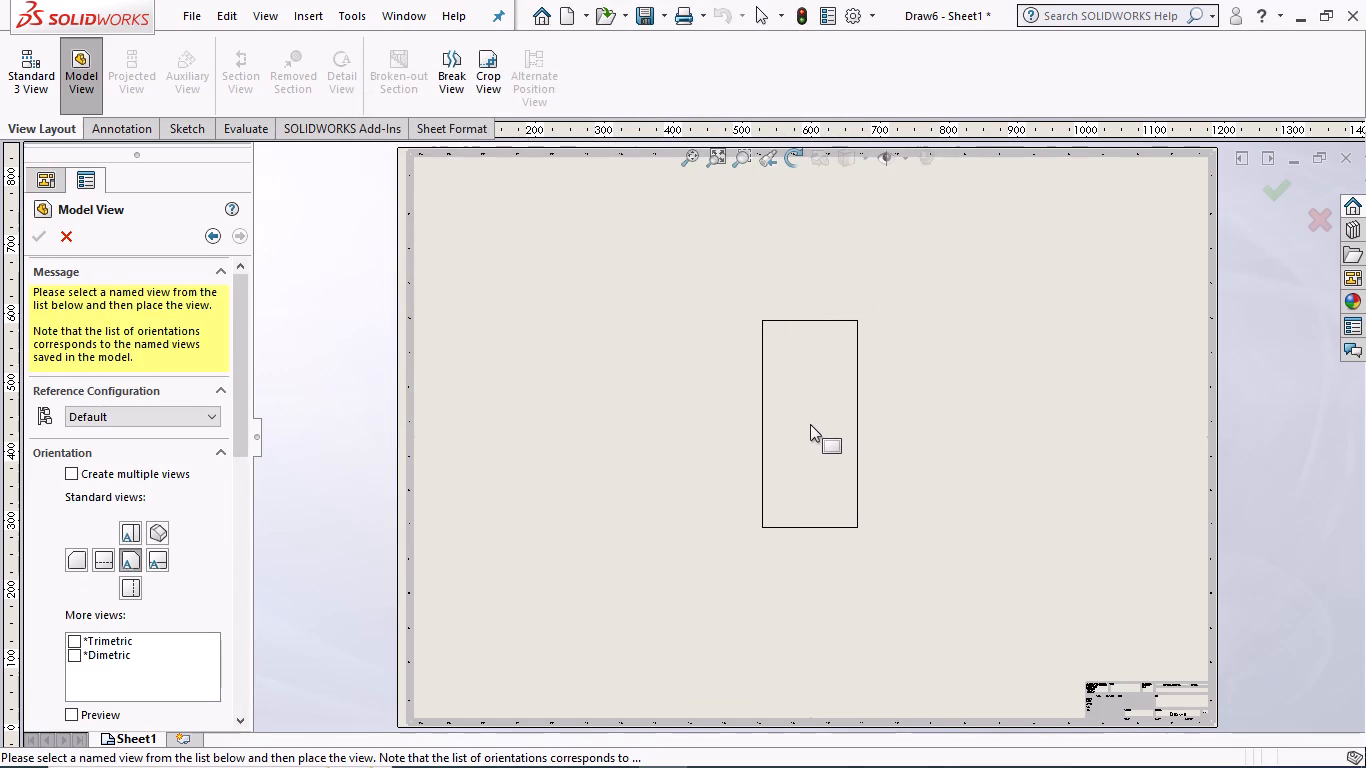
pyautogui.click(810, 424)
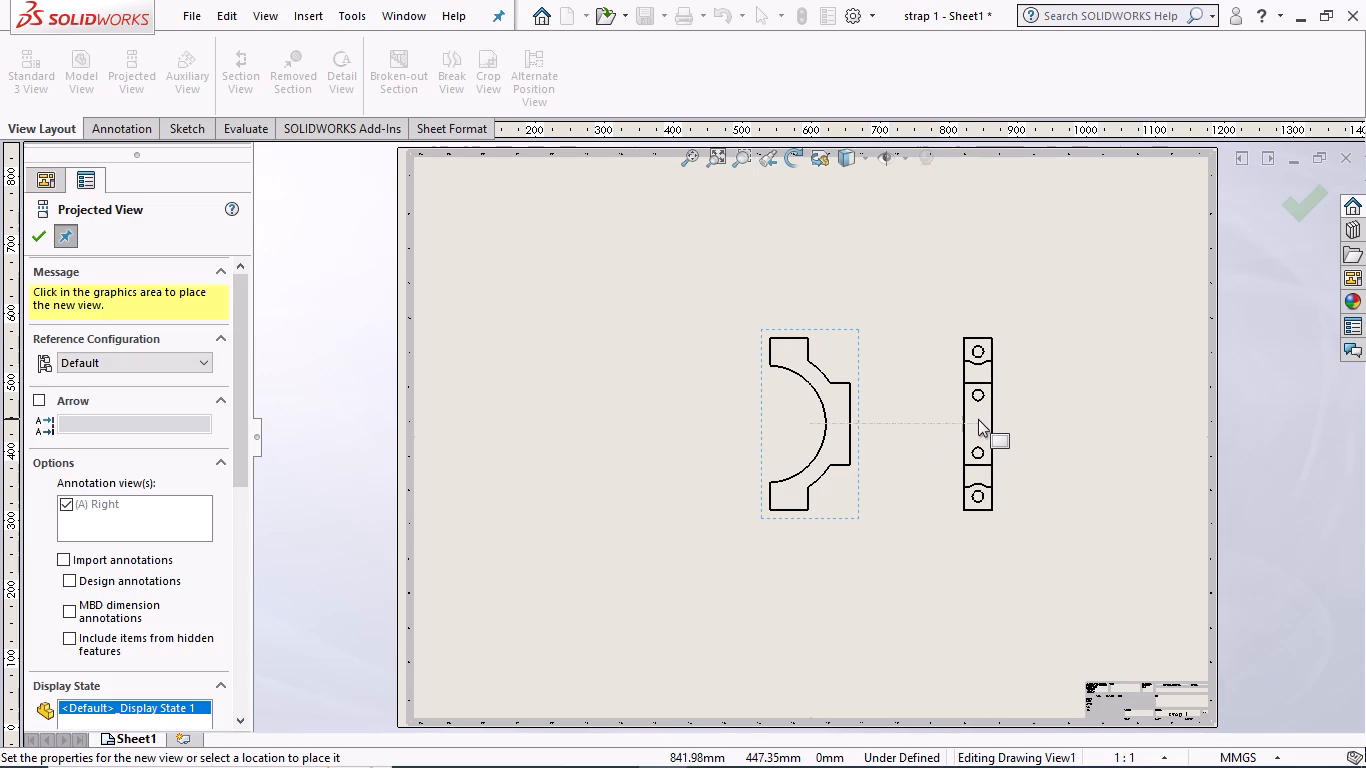
pyautogui.click(978, 419)
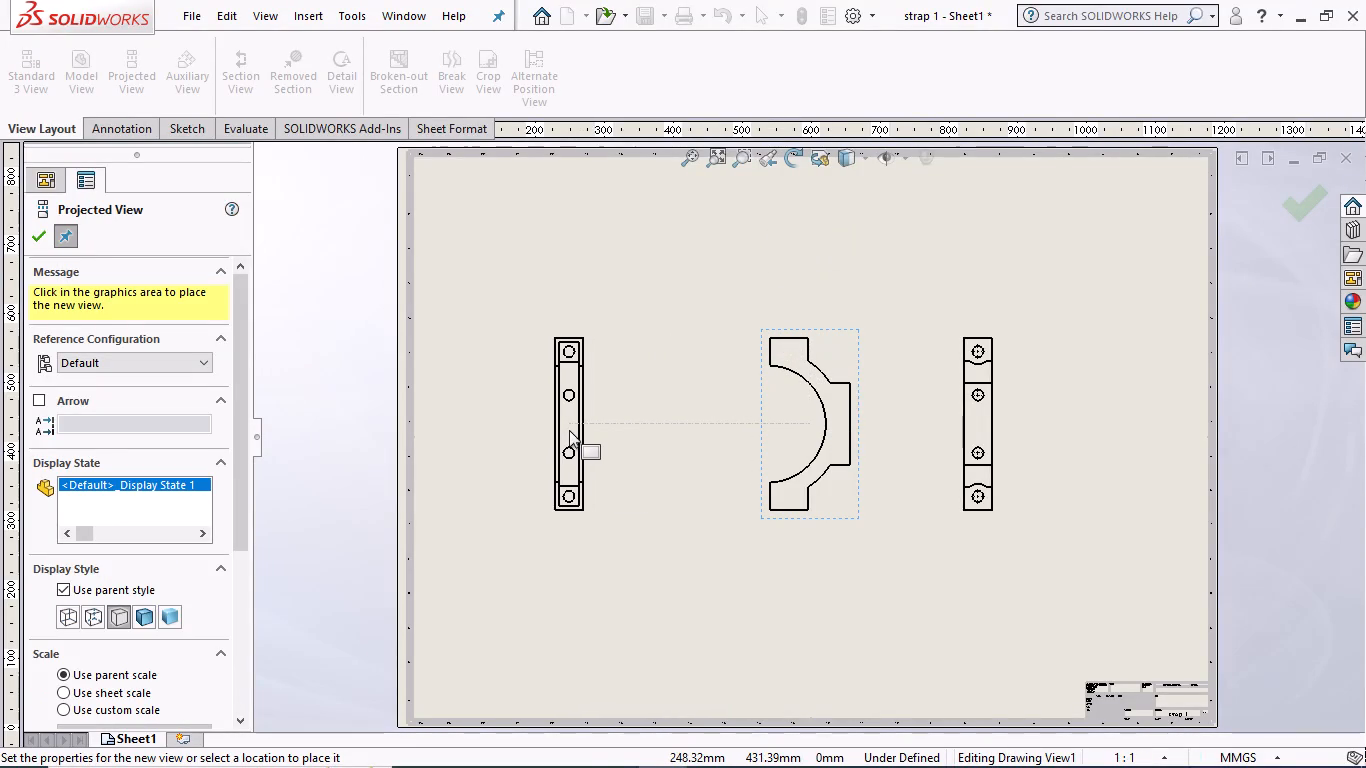
pyautogui.click(569, 430)
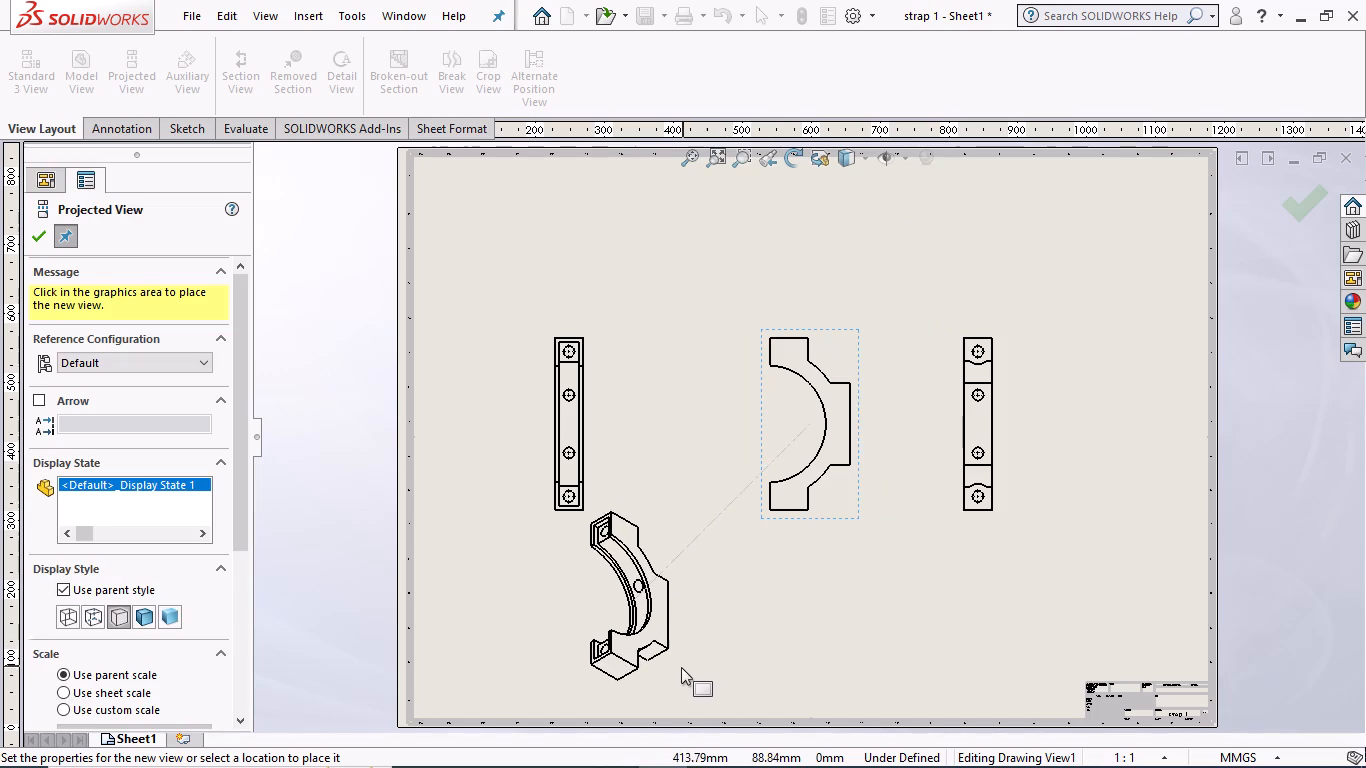
pyautogui.click(655, 675)
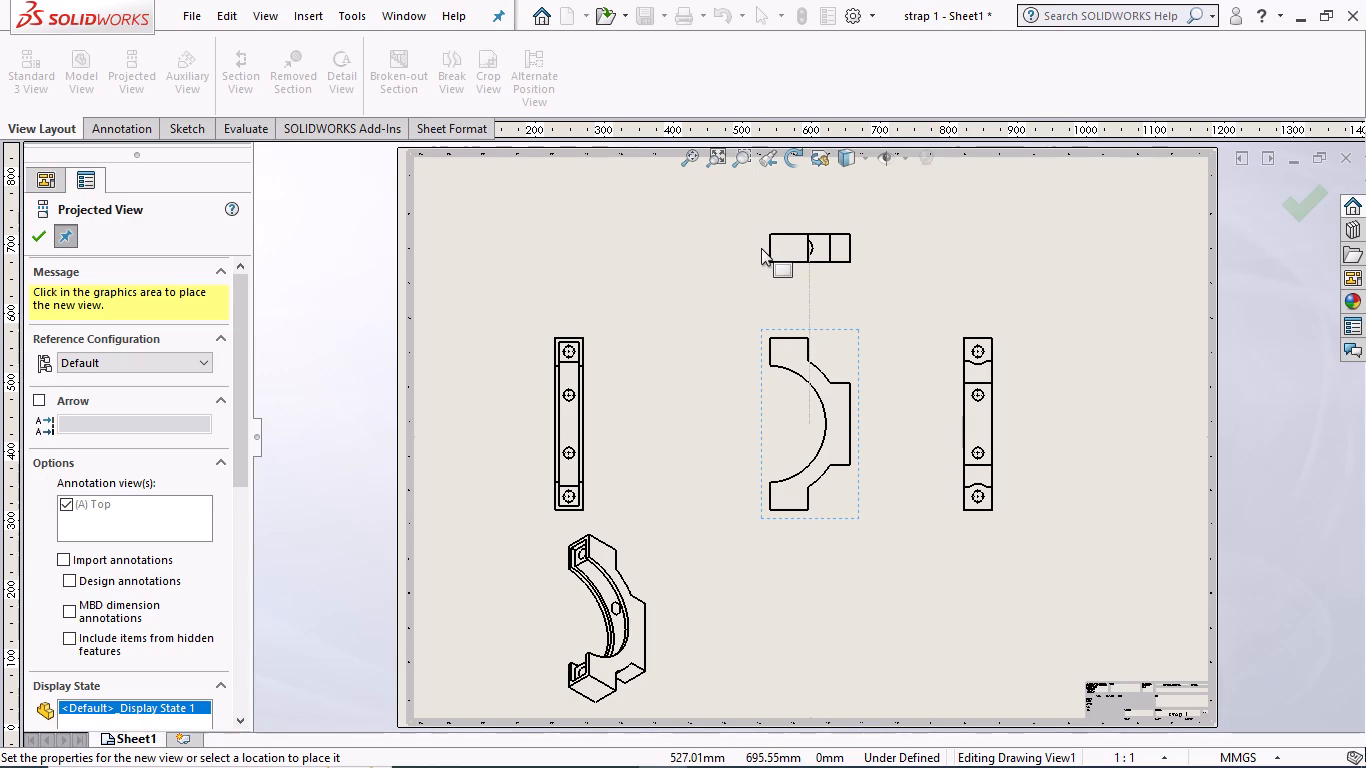
pyautogui.press('Escape')
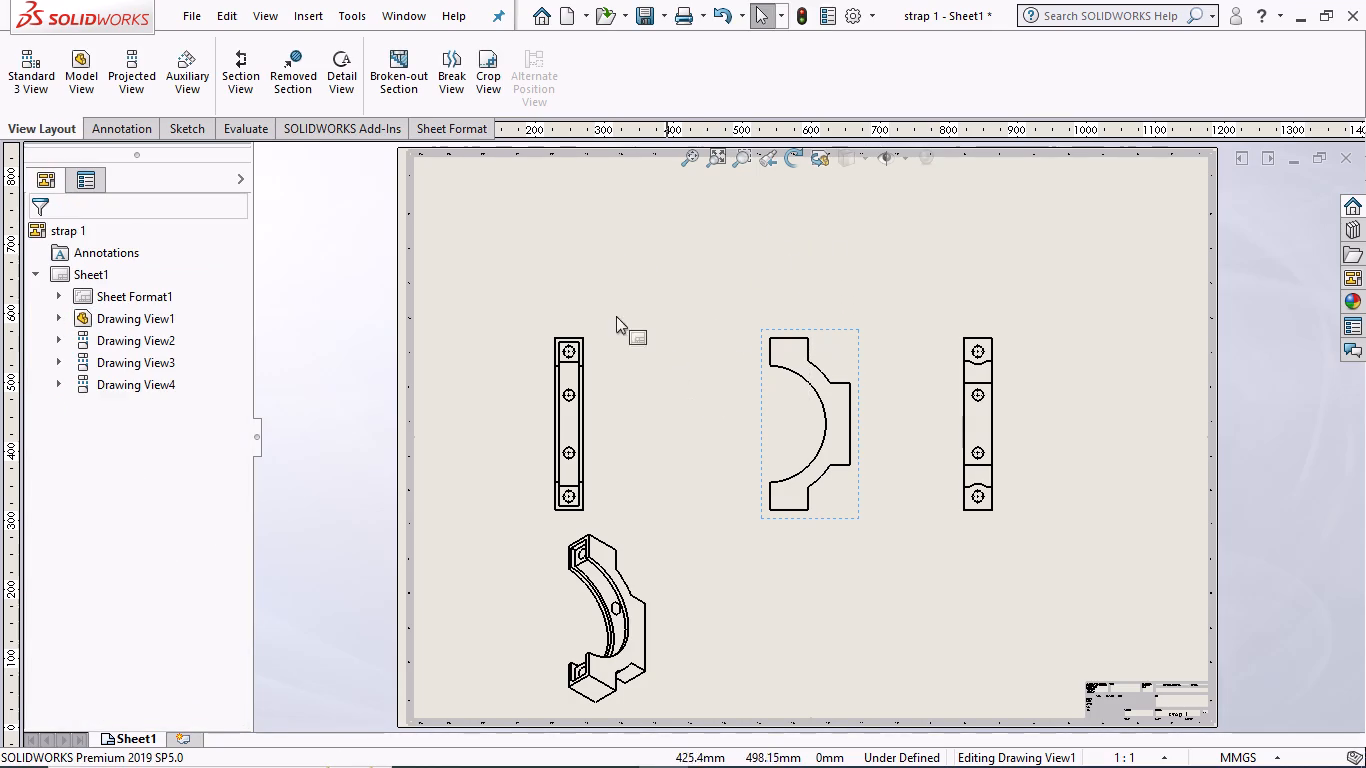
# Dimension the radius of the strap's inner arc and of its upper outer arc in the front view.
pyautogui.rightClick(613, 237)
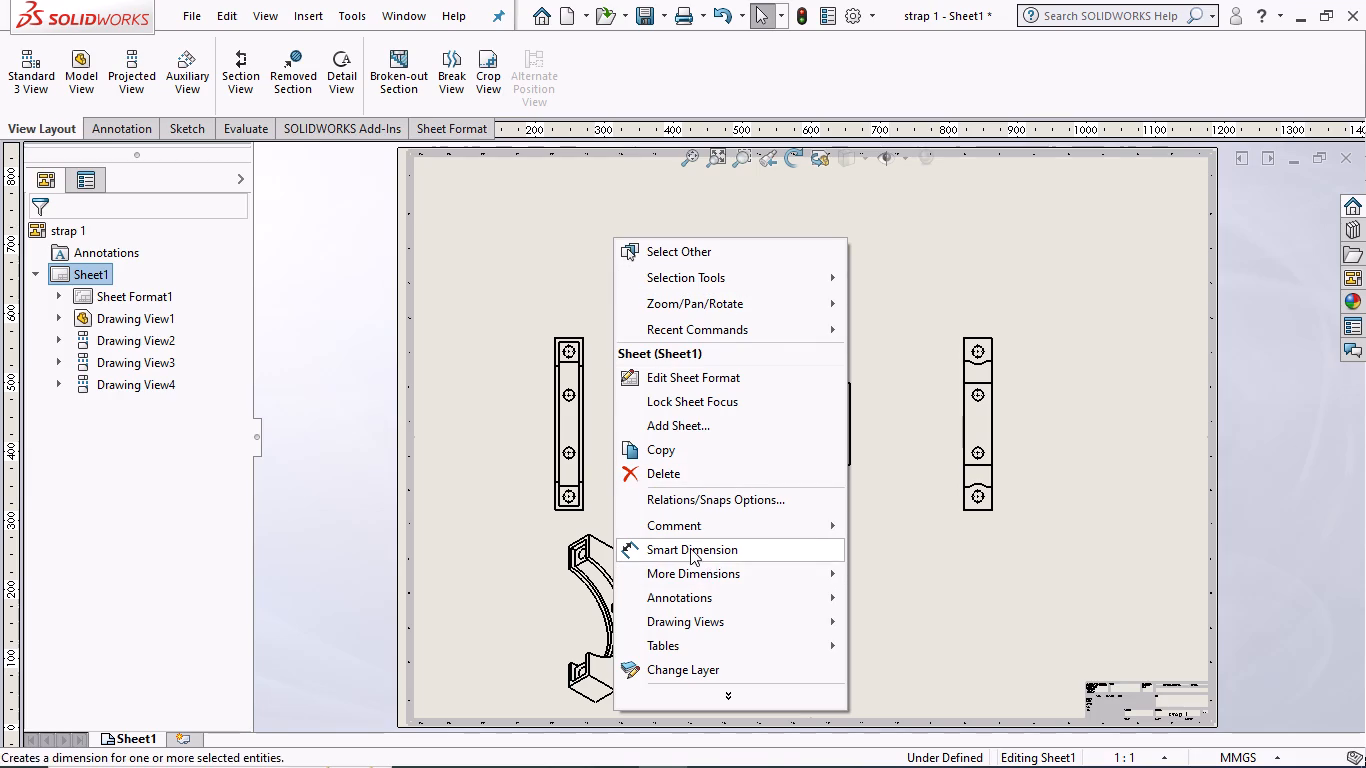
pyautogui.click(690, 547)
pyautogui.scroll(-3, 811, 435)
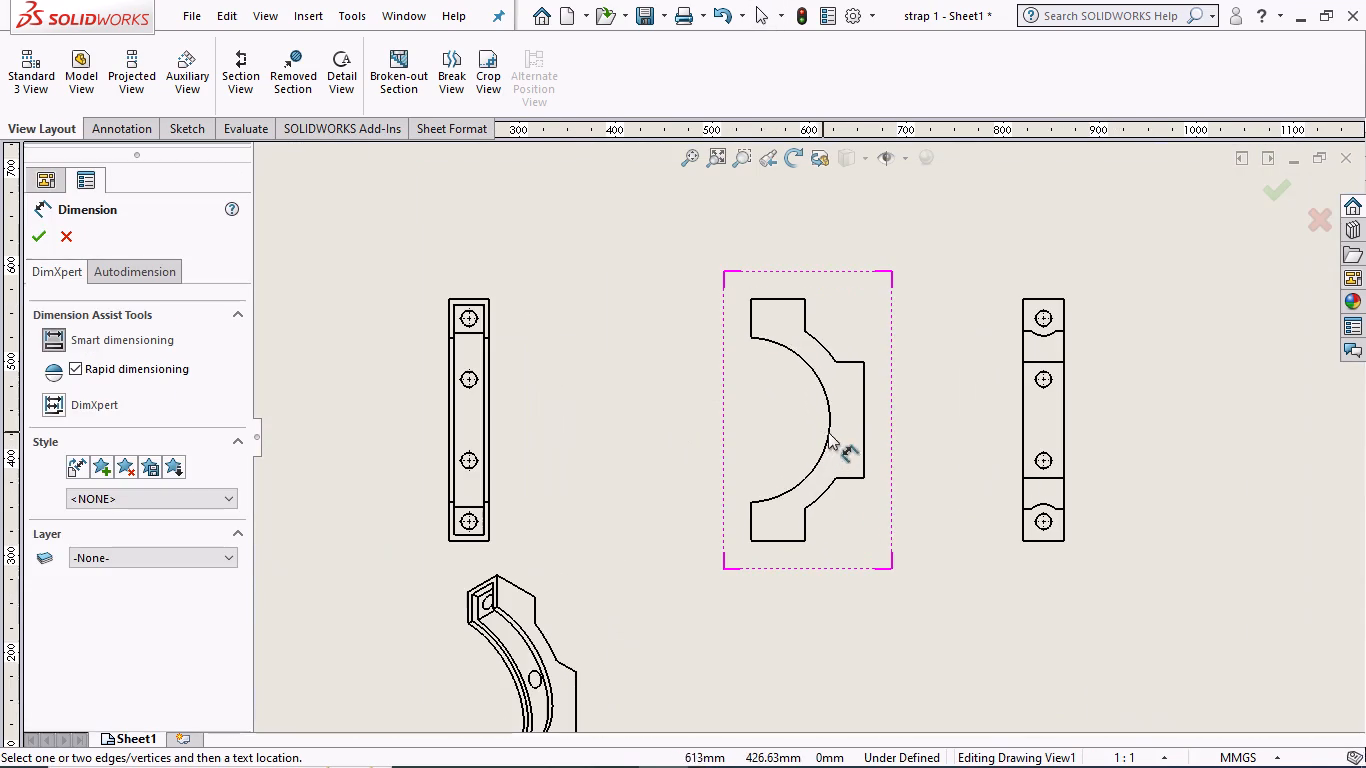
pyautogui.click(828, 408)
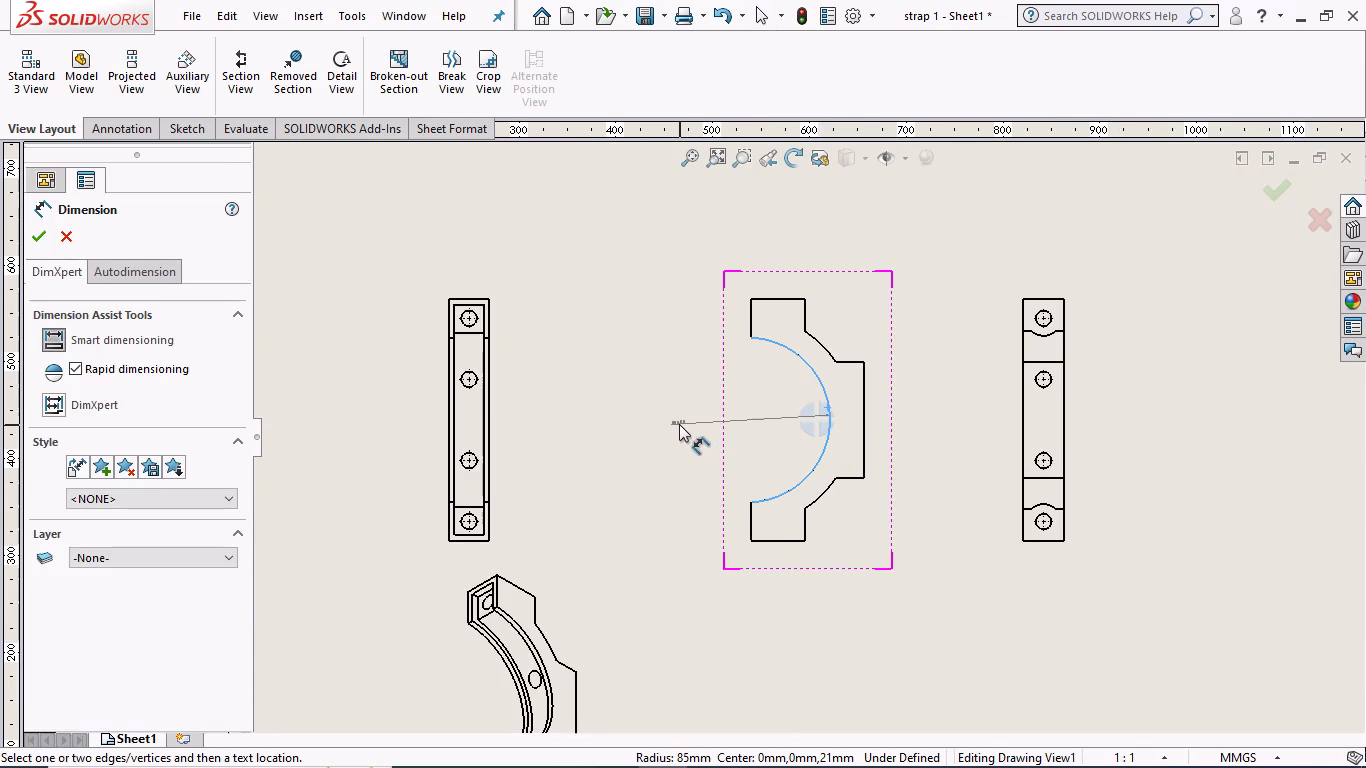
pyautogui.click(678, 421)
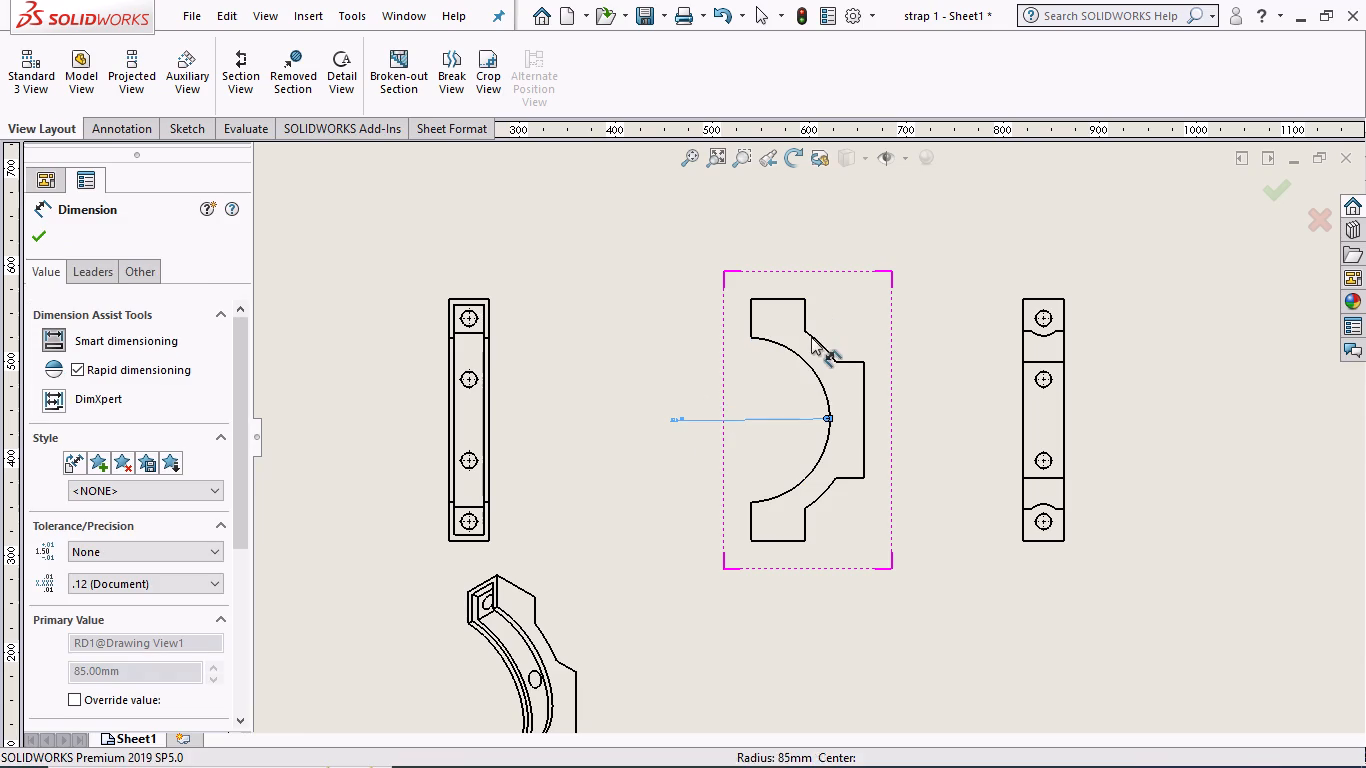
pyautogui.click(814, 337)
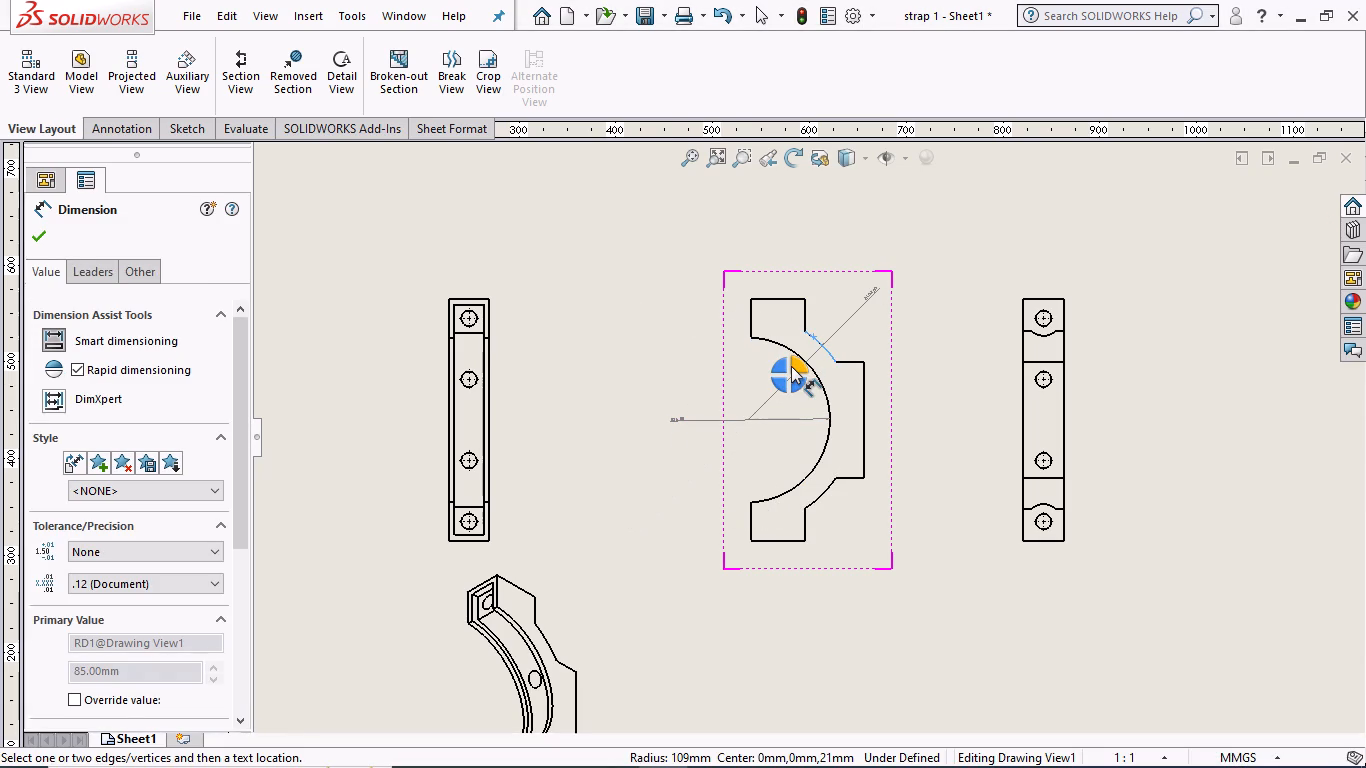
pyautogui.click(856, 311)
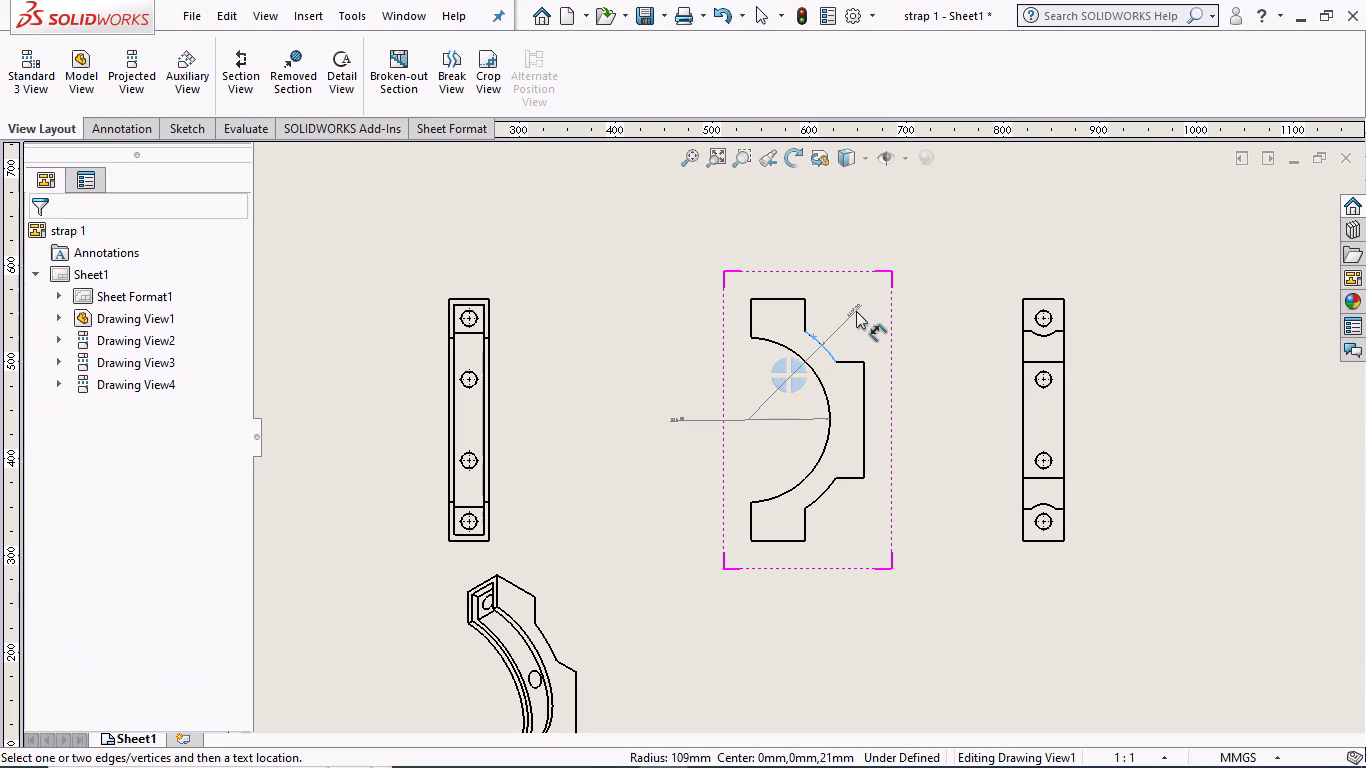
# Dimension the height of the strap's central pad and the height of its upper end lug in the front view.
pyautogui.click(861, 408)
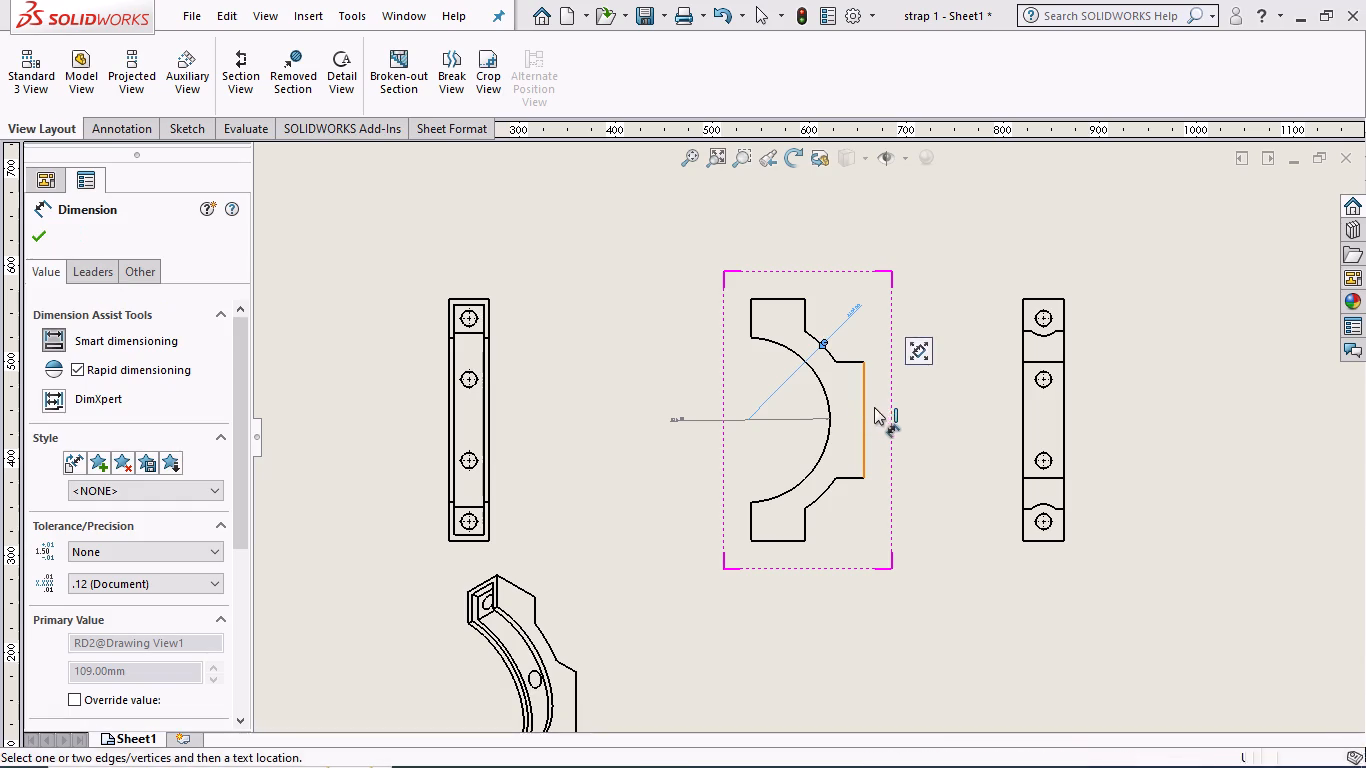
pyautogui.click(905, 407)
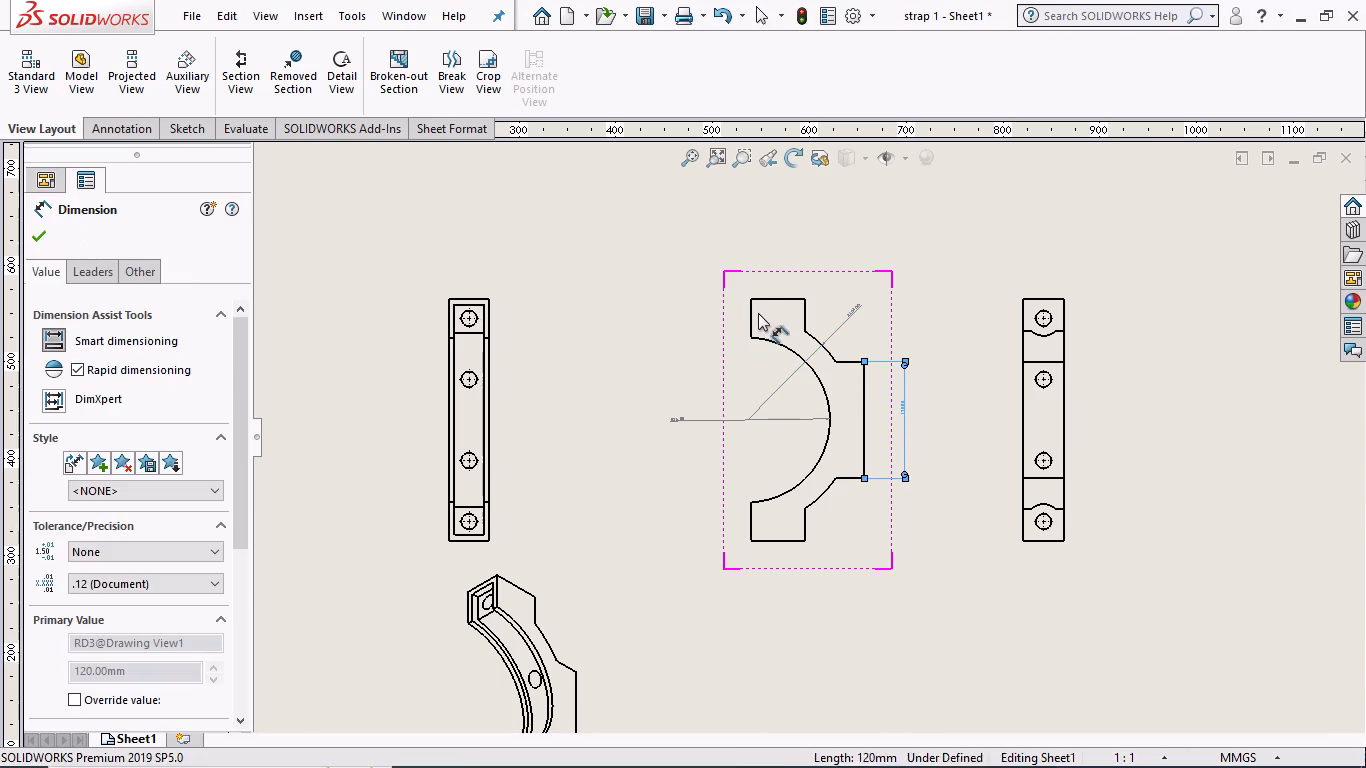
pyautogui.click(753, 316)
pyautogui.click(708, 321)
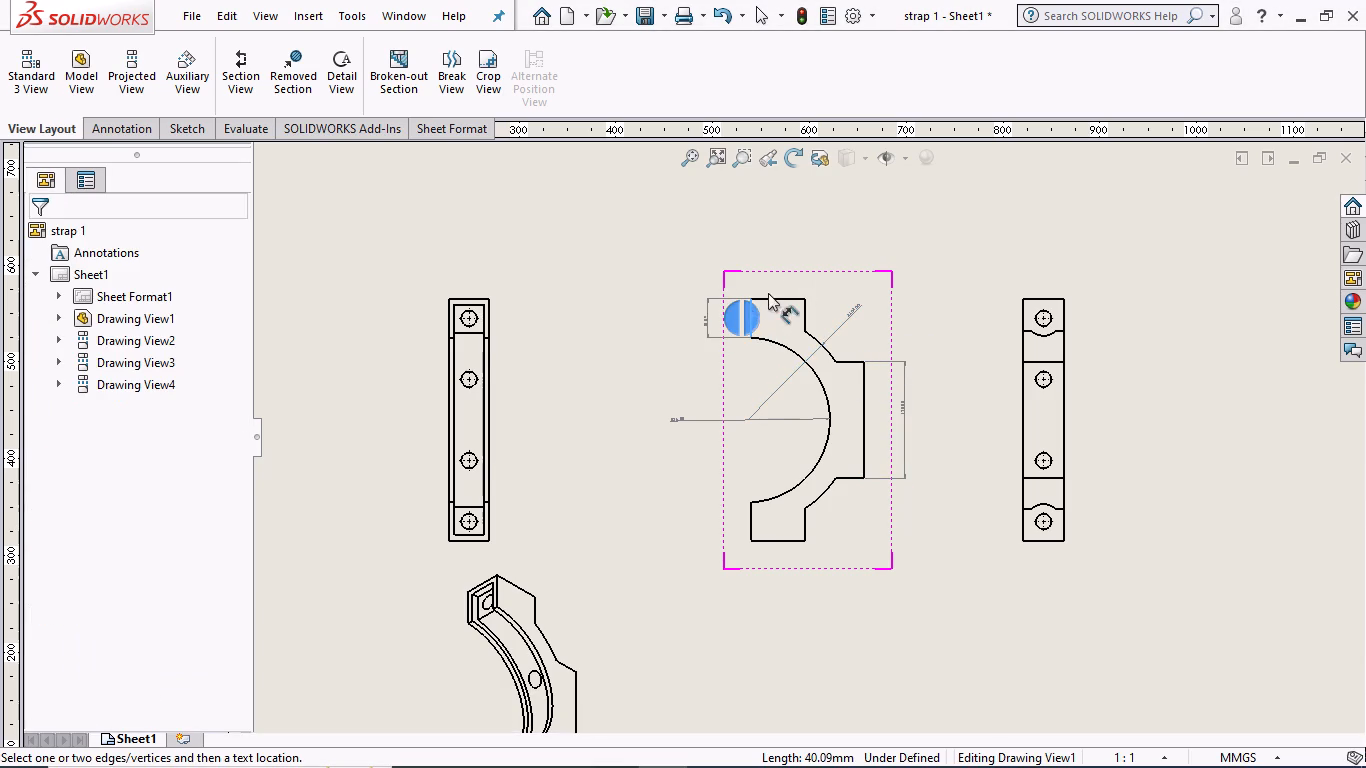
# Dimension the width of the strap's upper end lug and the height of its outer side in the front view.
pyautogui.click(781, 299)
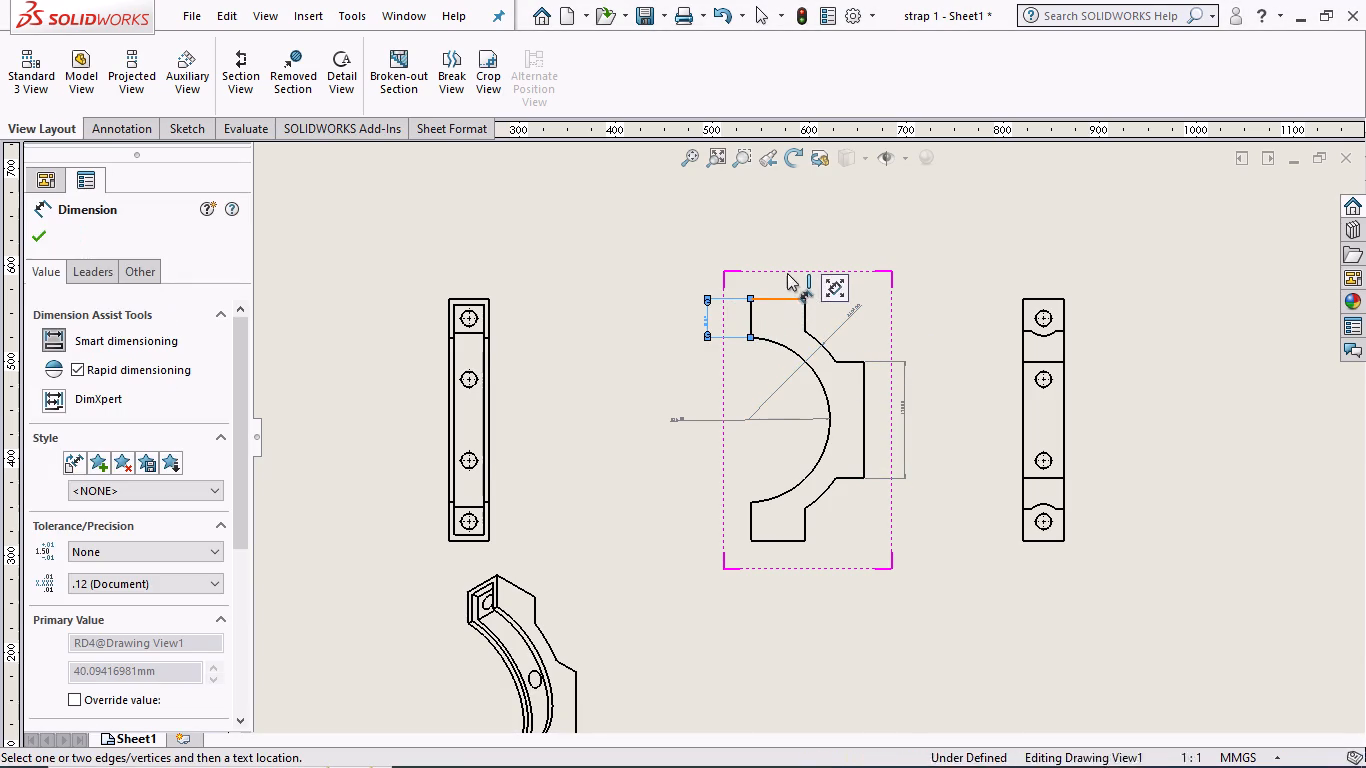
pyautogui.click(779, 243)
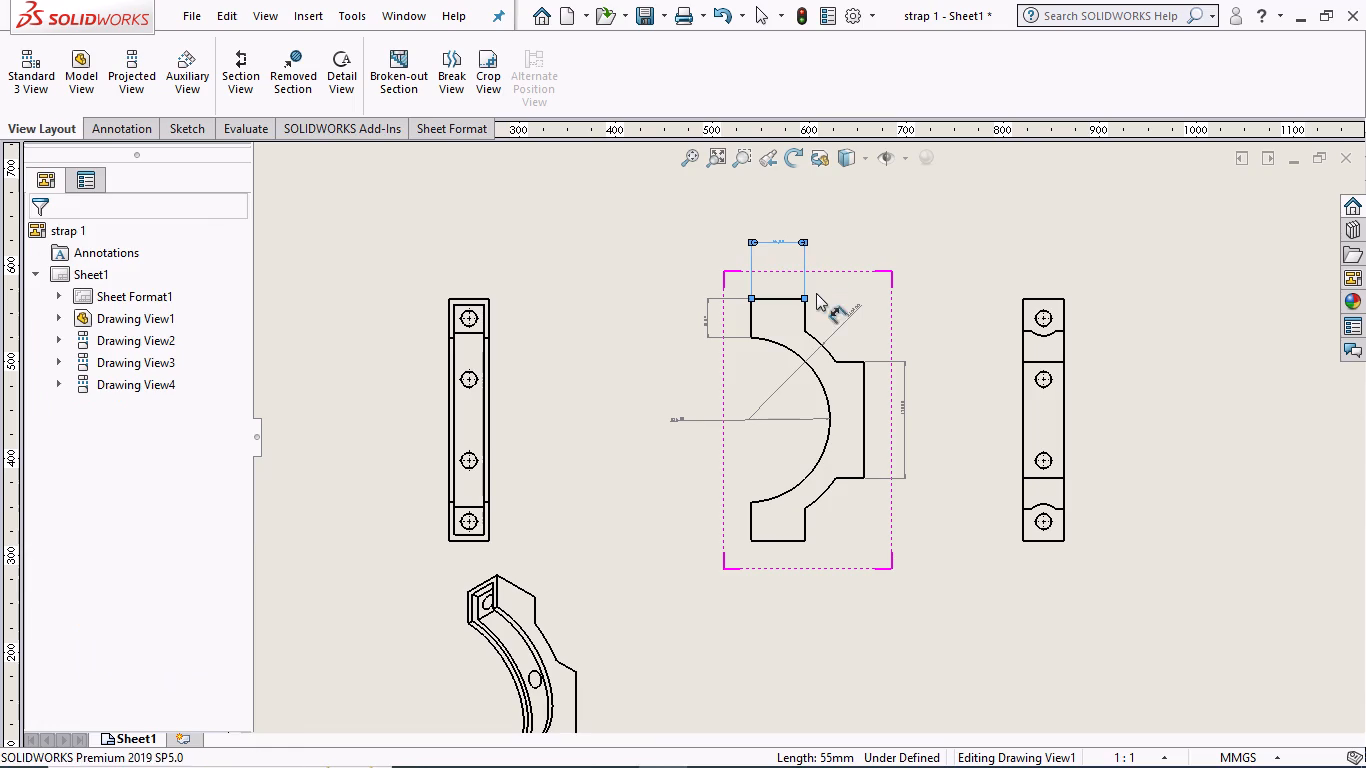
pyautogui.scroll(-7, 824, 315)
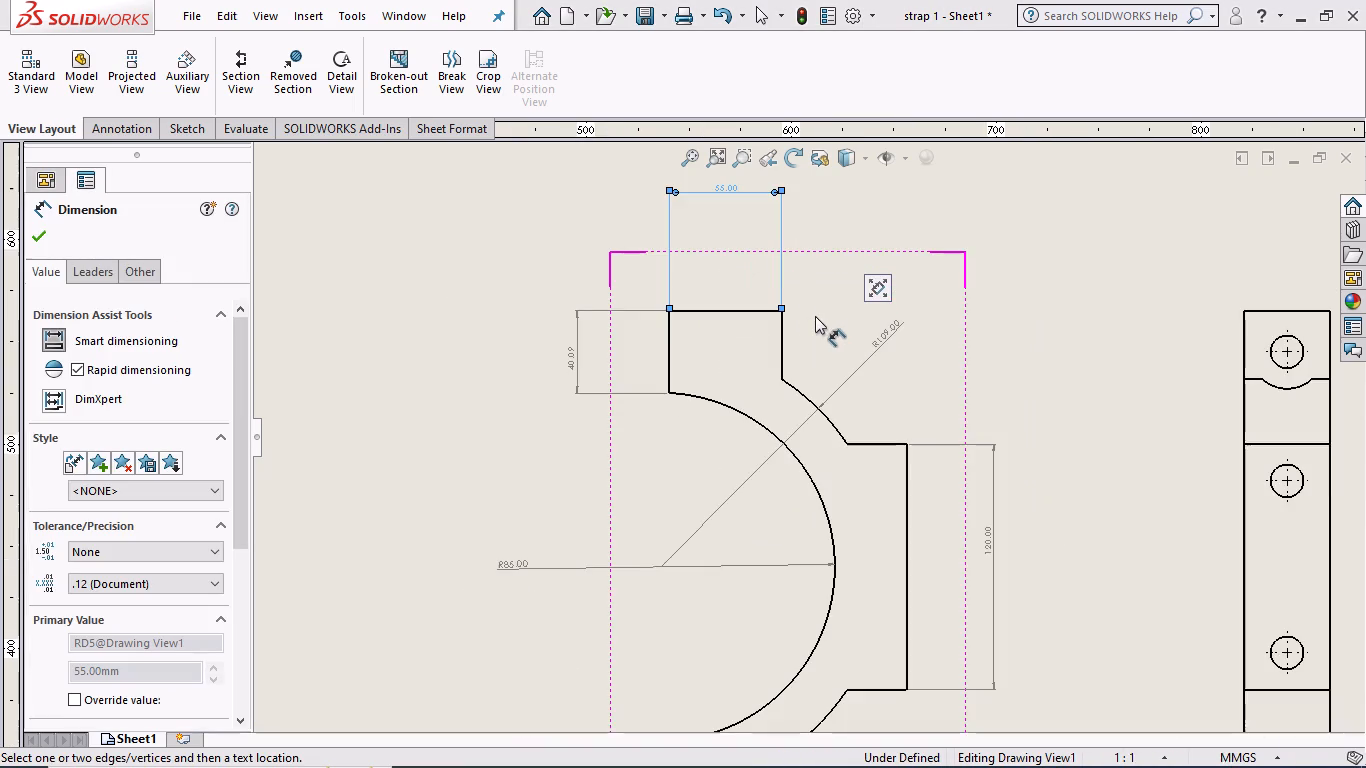
pyautogui.scroll(-2, 795, 324)
pyautogui.click(778, 353)
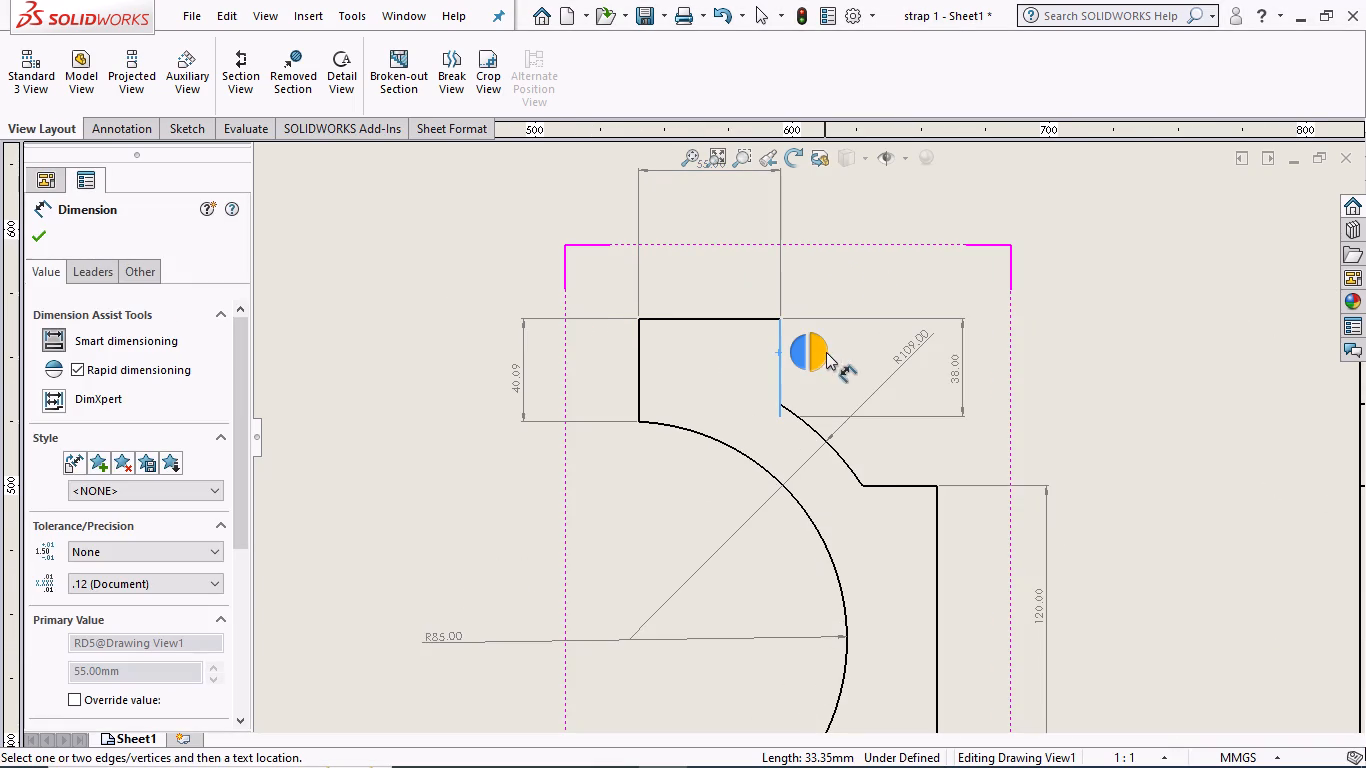
pyautogui.click(844, 352)
# Dimension the thickness of the side wall beside the strap's inner groove in the left projected side view.
pyautogui.scroll(1, 879, 442)
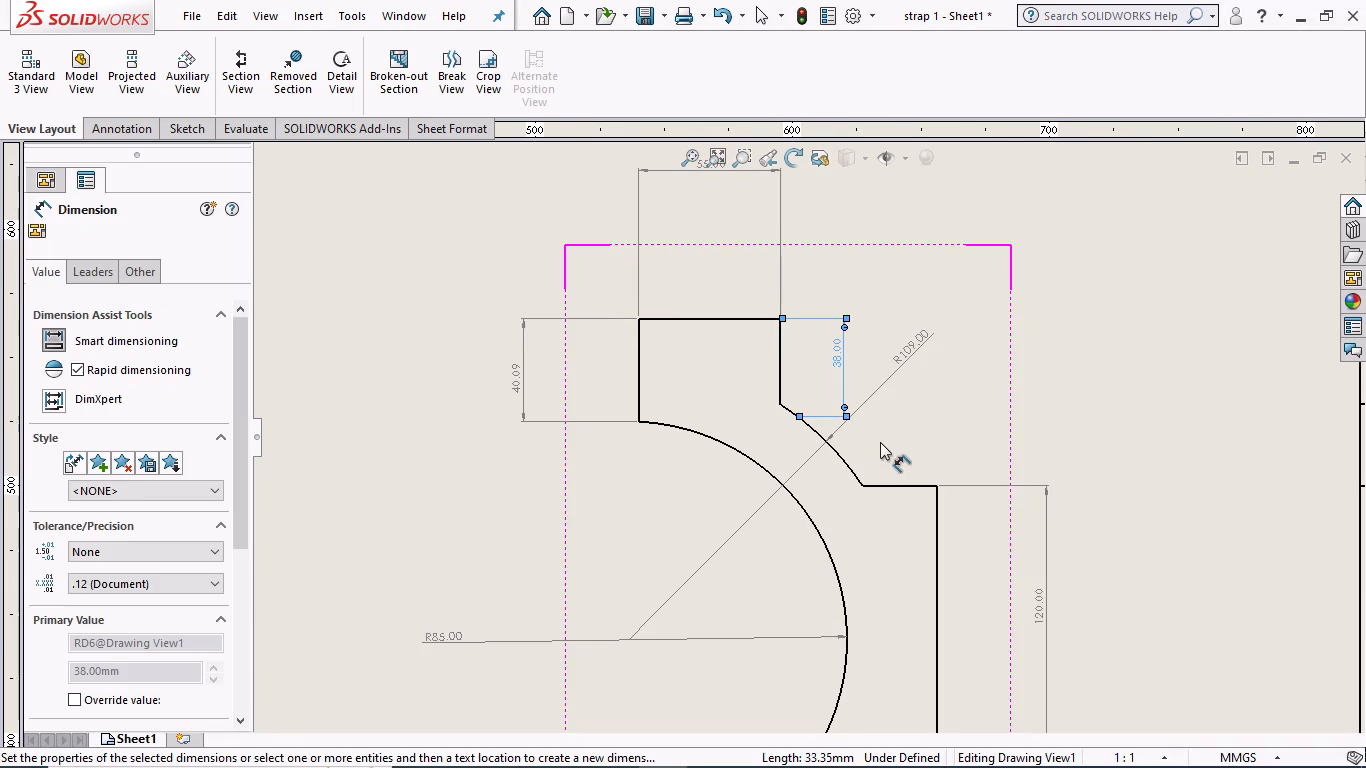
pyautogui.scroll(2, 860, 447)
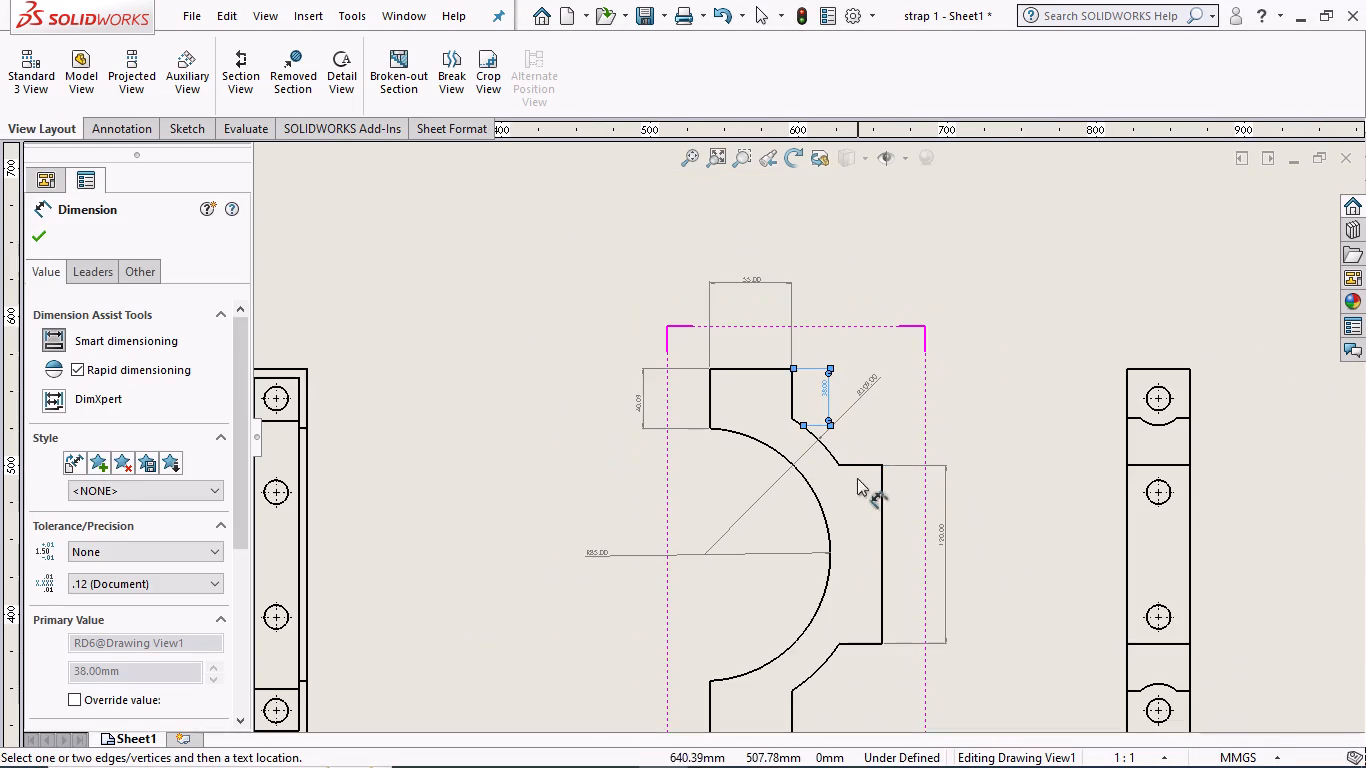
pyautogui.scroll(2, 824, 646)
pyautogui.scroll(-4, 821, 676)
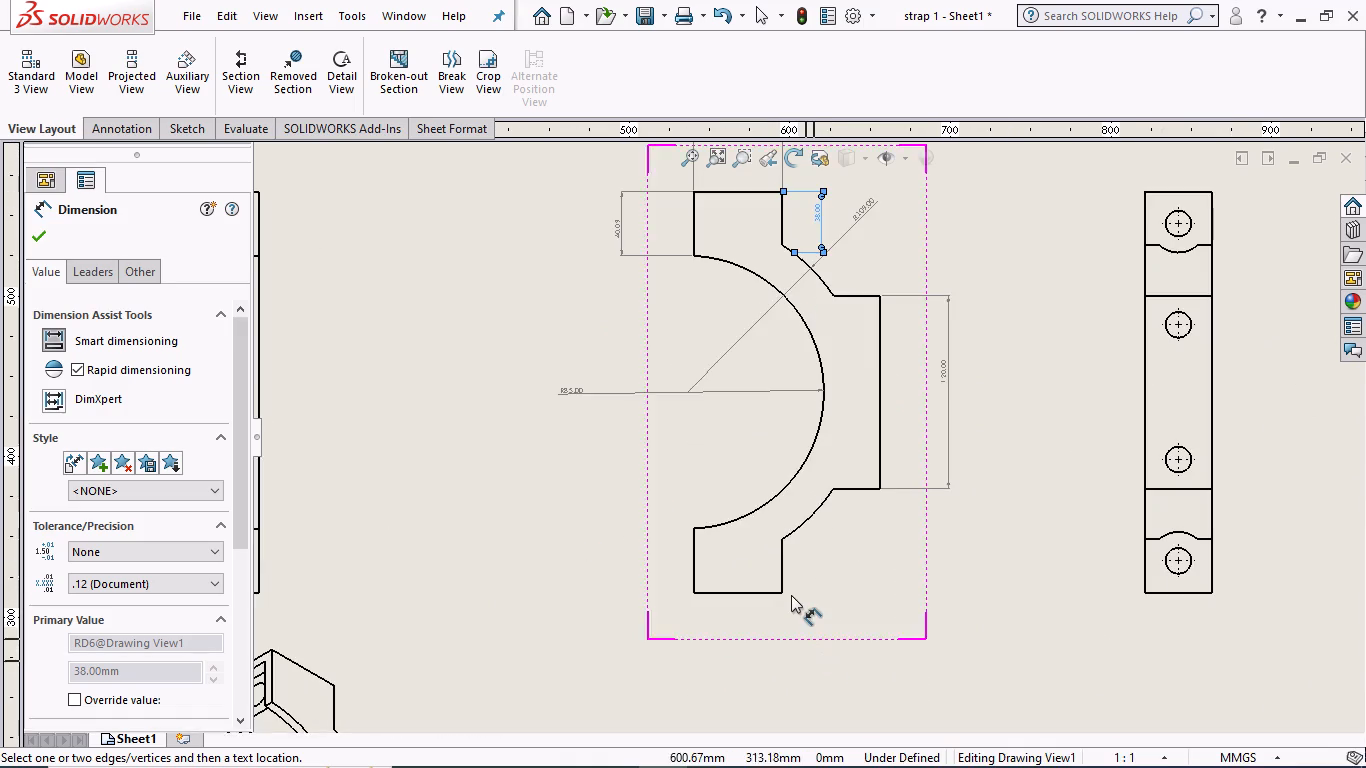
pyautogui.scroll(-2, 791, 593)
pyautogui.scroll(7, 791, 580)
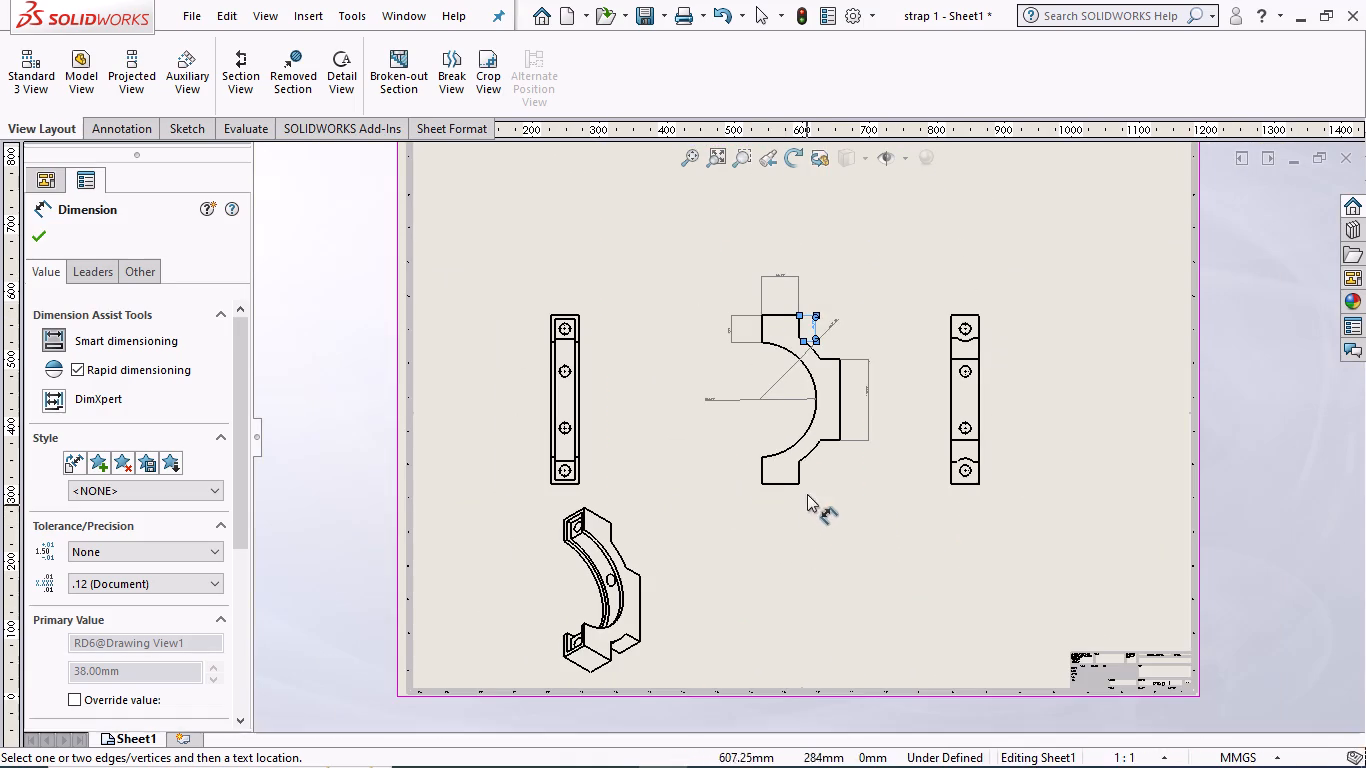
pyautogui.scroll(-4, 838, 425)
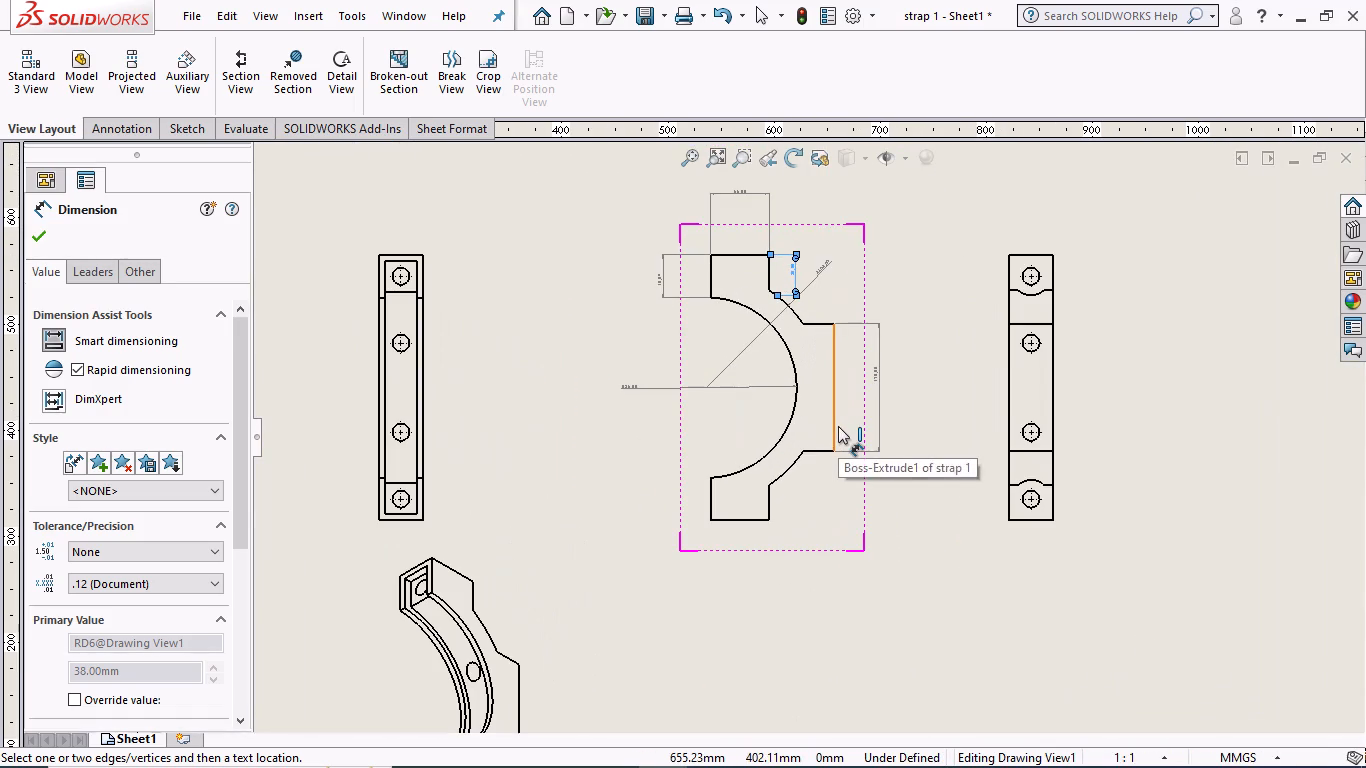
pyautogui.click(423, 386)
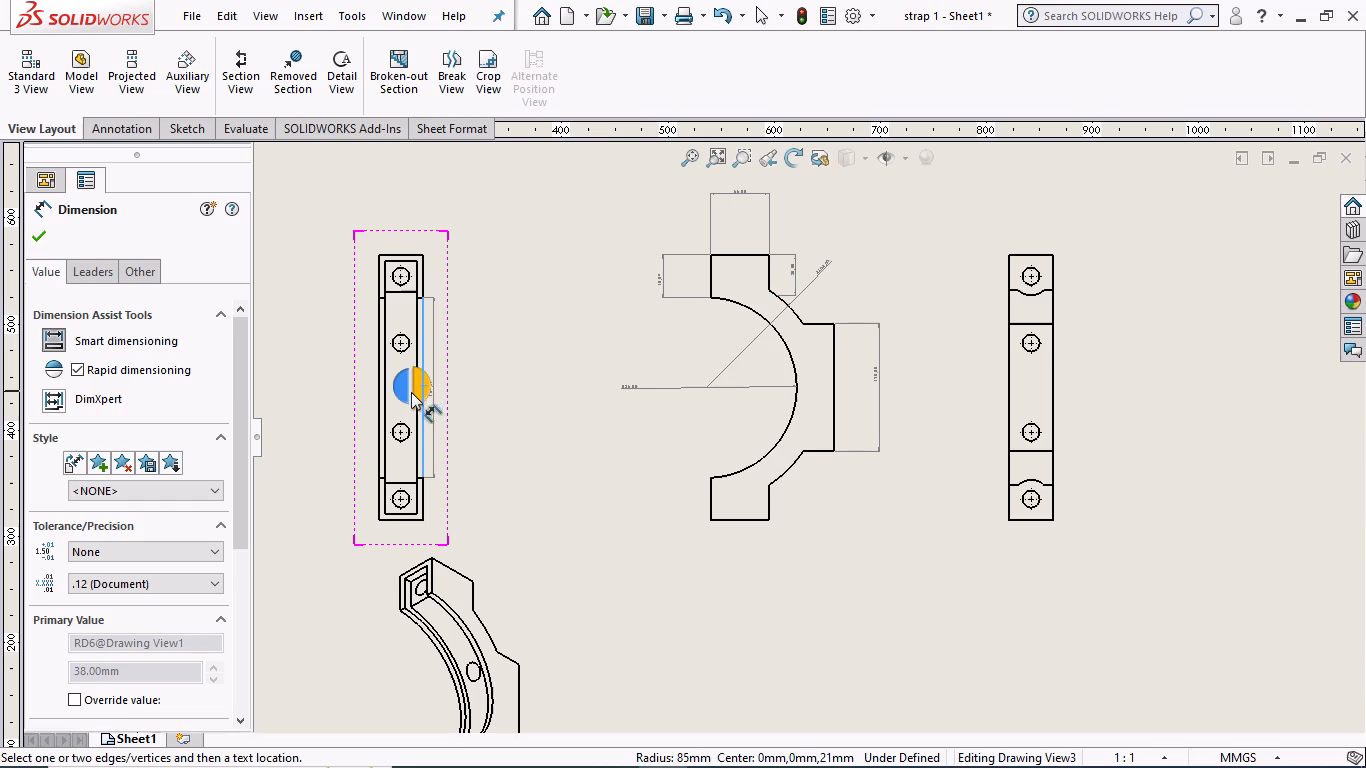
pyautogui.click(415, 328)
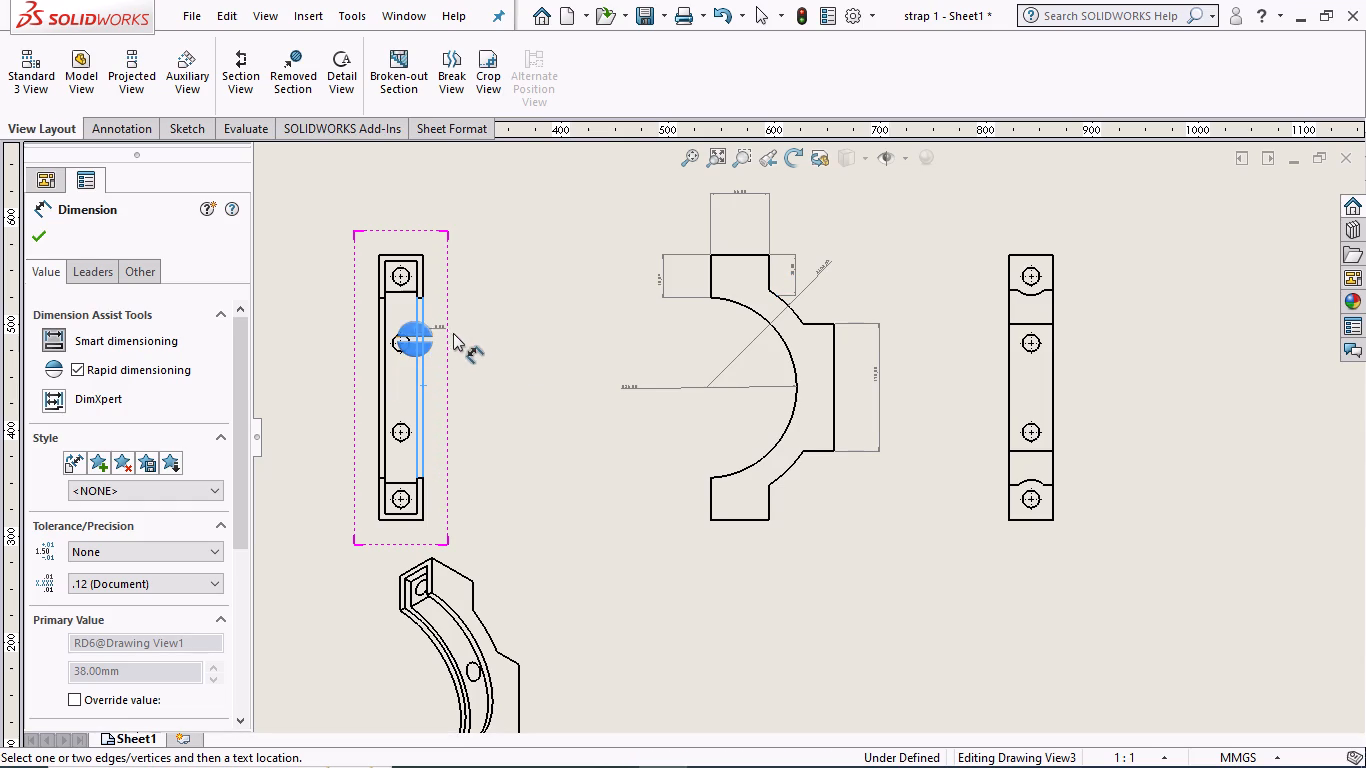
pyautogui.click(446, 398)
# Dimension the diameter of the lower of the two middle holes in the left projected side view.
pyautogui.scroll(-5, 421, 406)
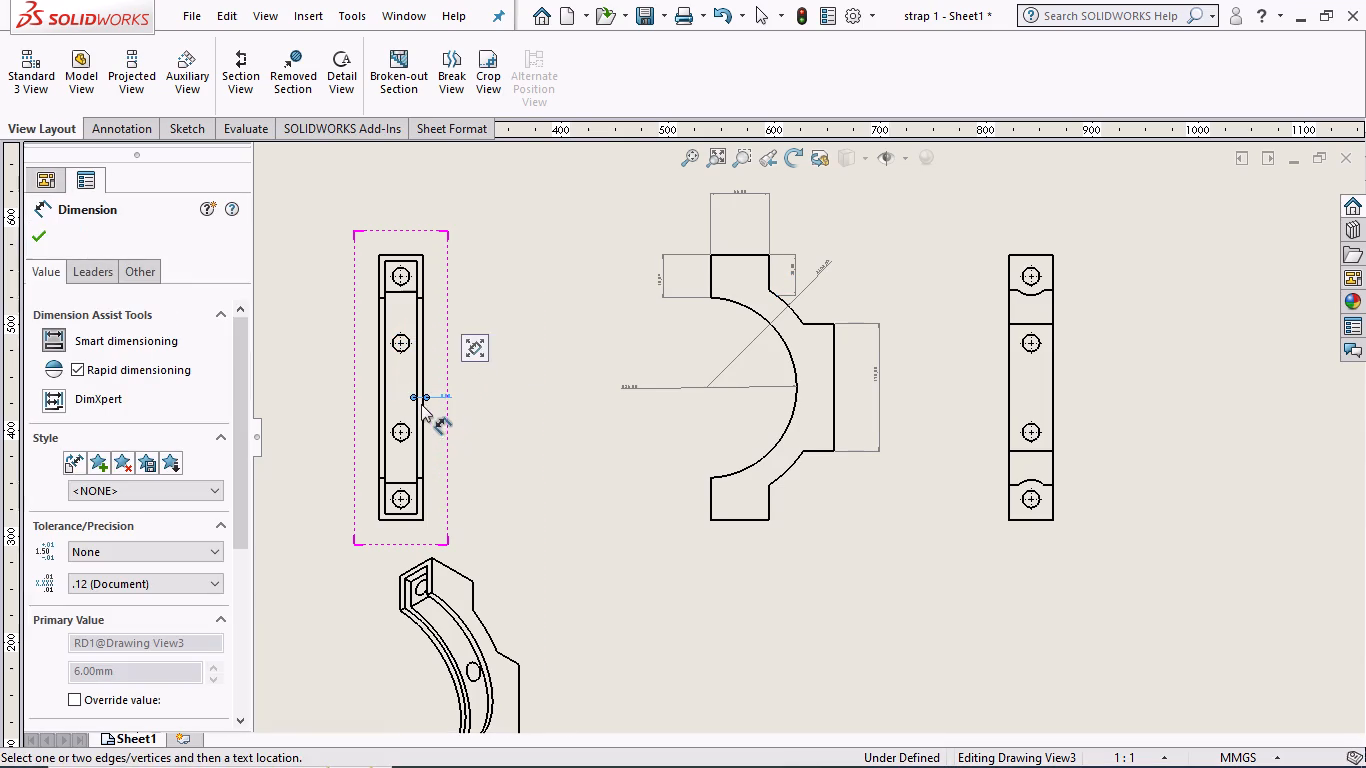
pyautogui.scroll(-4, 421, 404)
pyautogui.scroll(-2, 644, 439)
pyautogui.scroll(5, 644, 438)
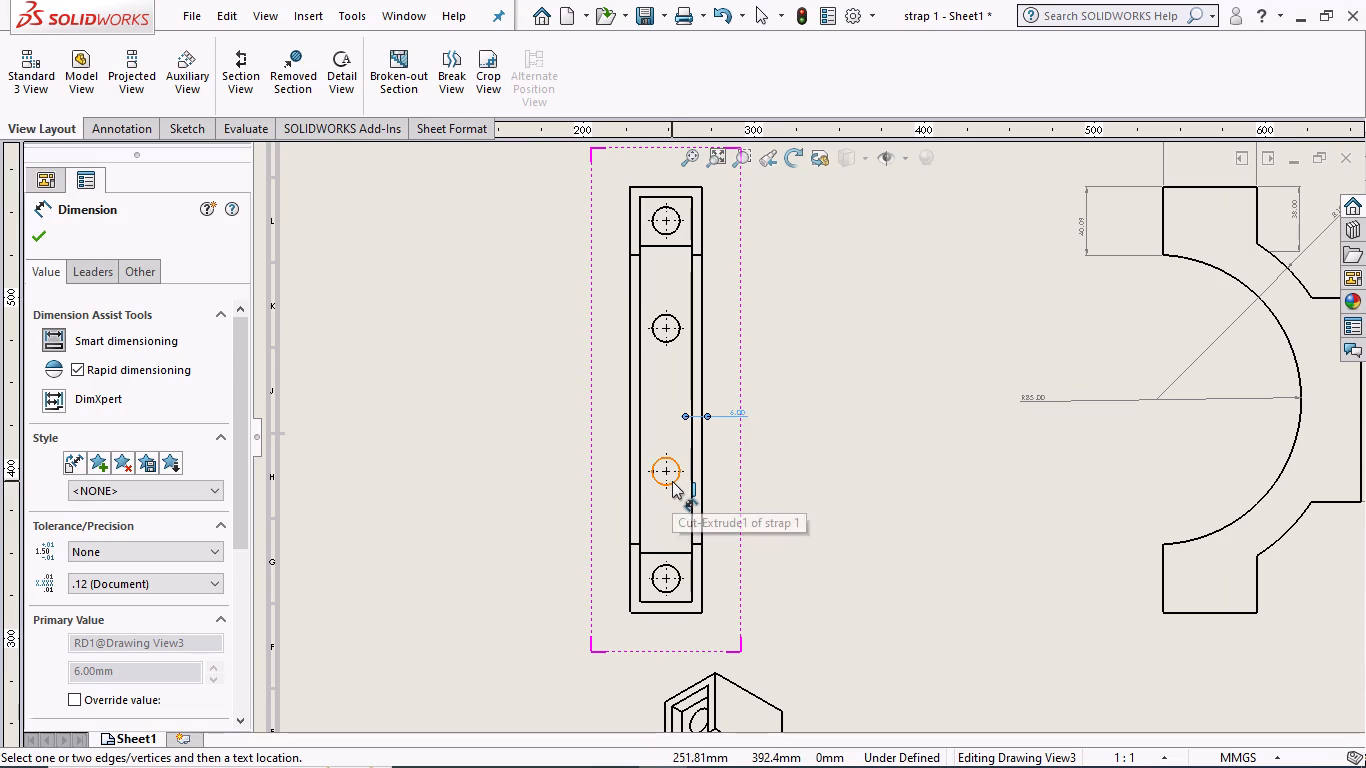
pyautogui.click(672, 481)
pyautogui.click(766, 498)
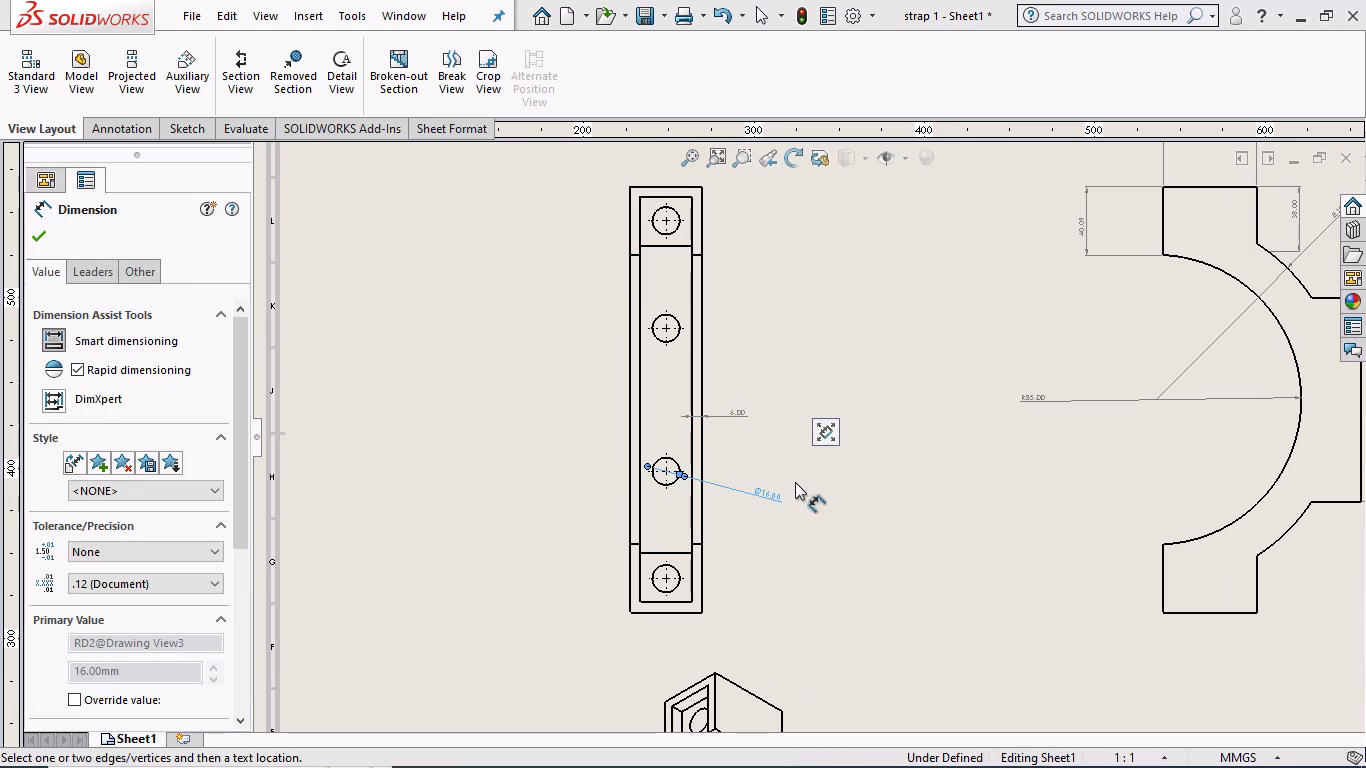
# Dimension the strap's overall height between the outer ends of both lugs in the front view.
pyautogui.scroll(2, 873, 483)
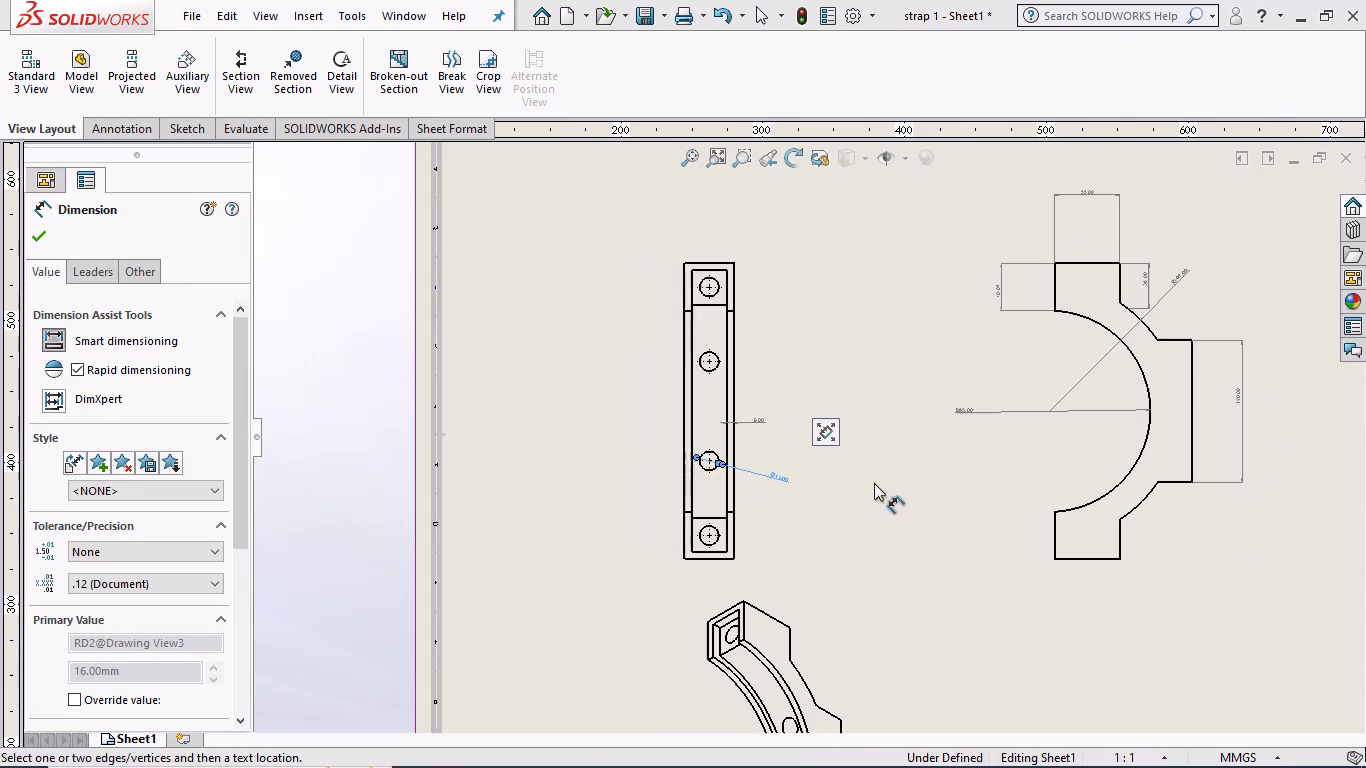
pyautogui.scroll(2, 883, 484)
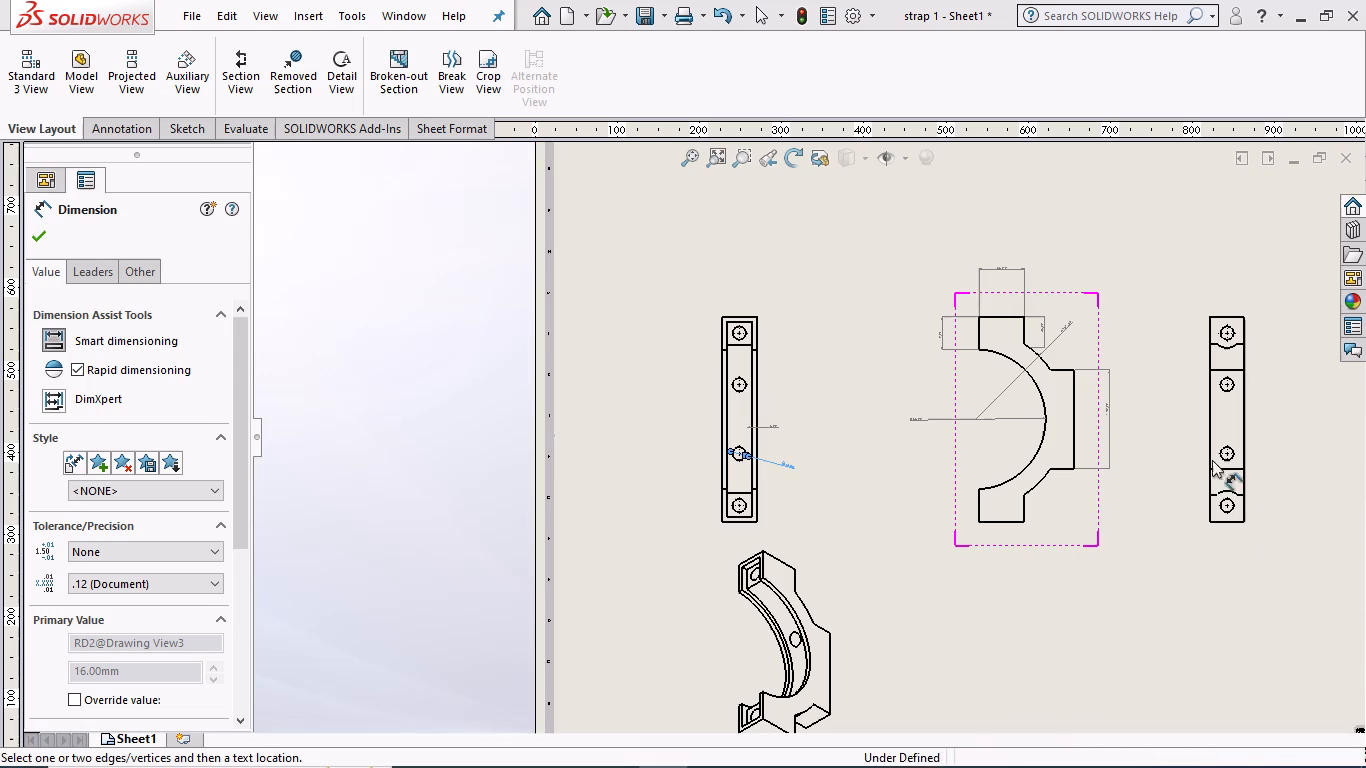
pyautogui.click(1003, 315)
pyautogui.click(997, 521)
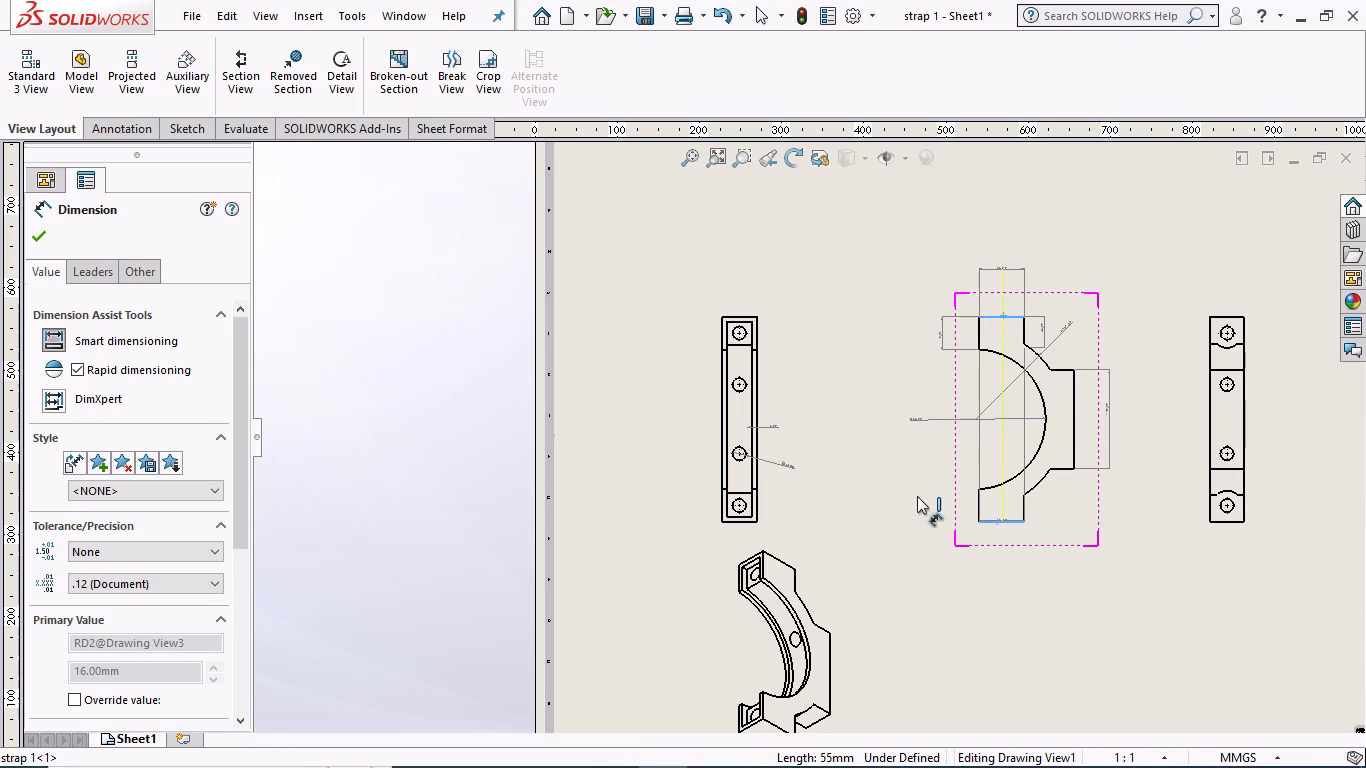
pyautogui.click(867, 481)
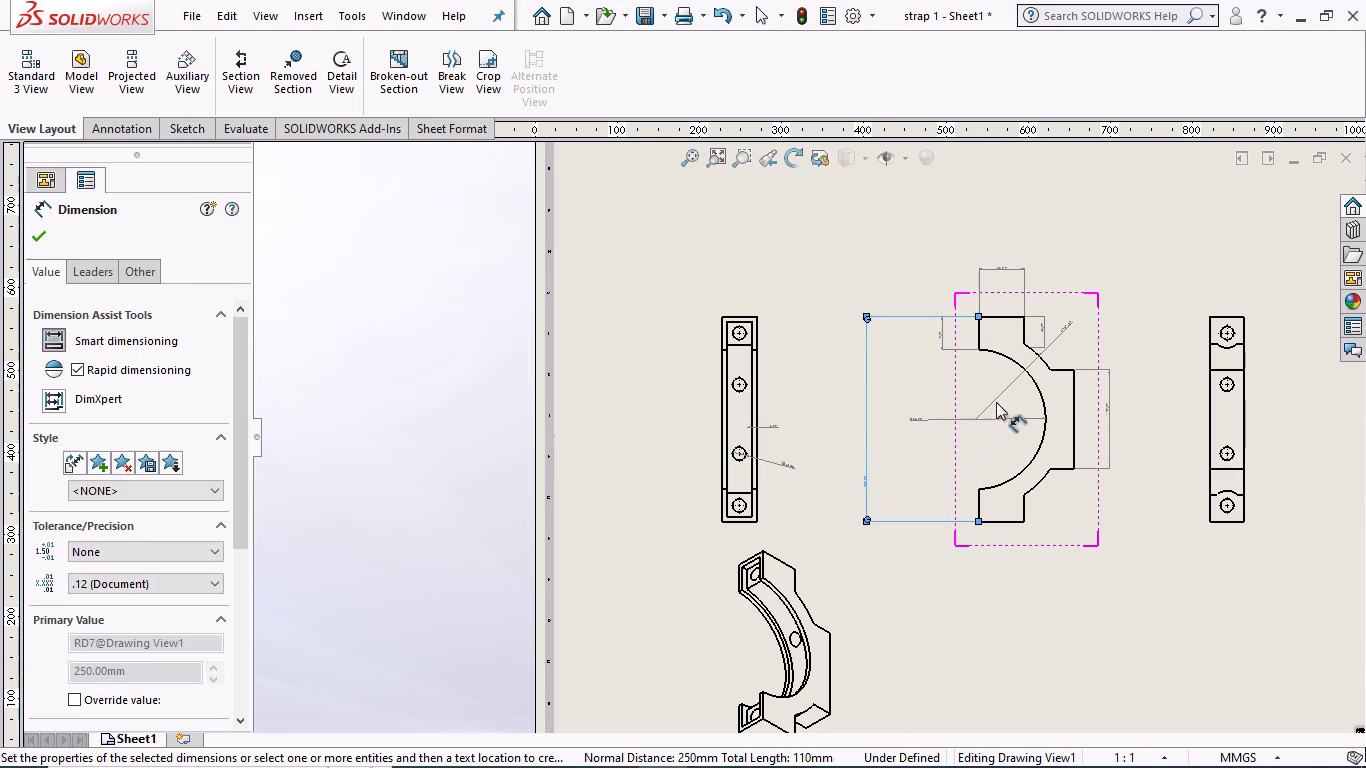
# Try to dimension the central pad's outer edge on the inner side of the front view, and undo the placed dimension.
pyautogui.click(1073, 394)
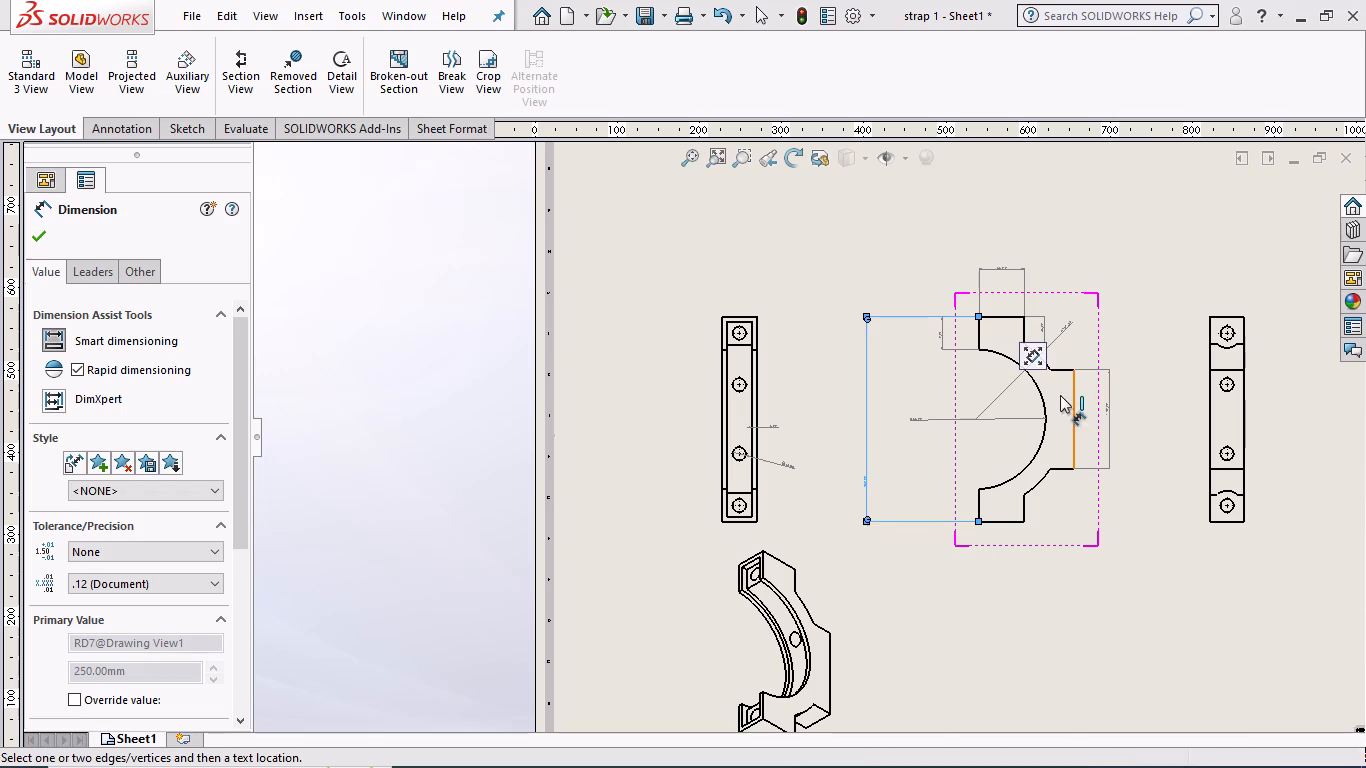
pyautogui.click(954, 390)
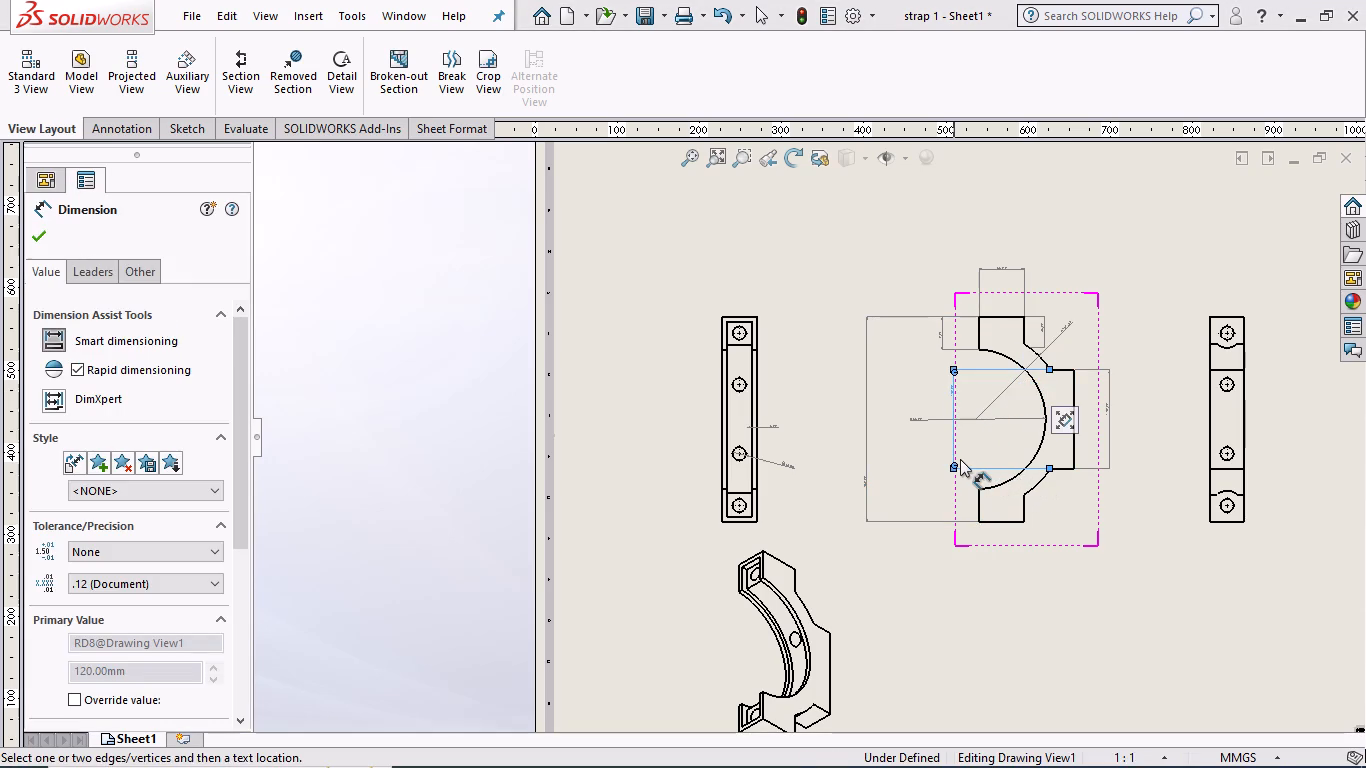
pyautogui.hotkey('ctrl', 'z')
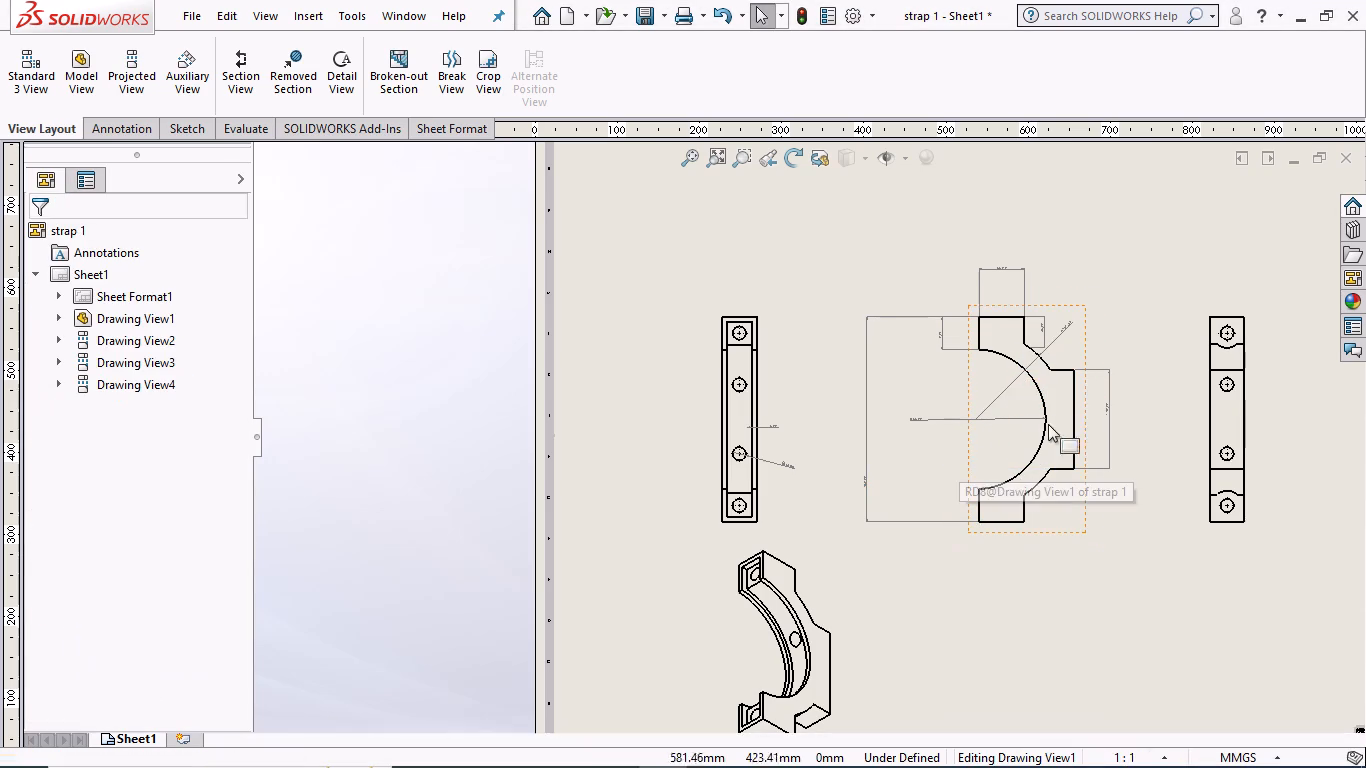
# Dimension the overall width from the lower lug's inner edge to the central pad's outer face, below the front view.
pyautogui.scroll(-2, 1065, 419)
pyautogui.click(1114, 518)
pyautogui.rightClick(1114, 518)
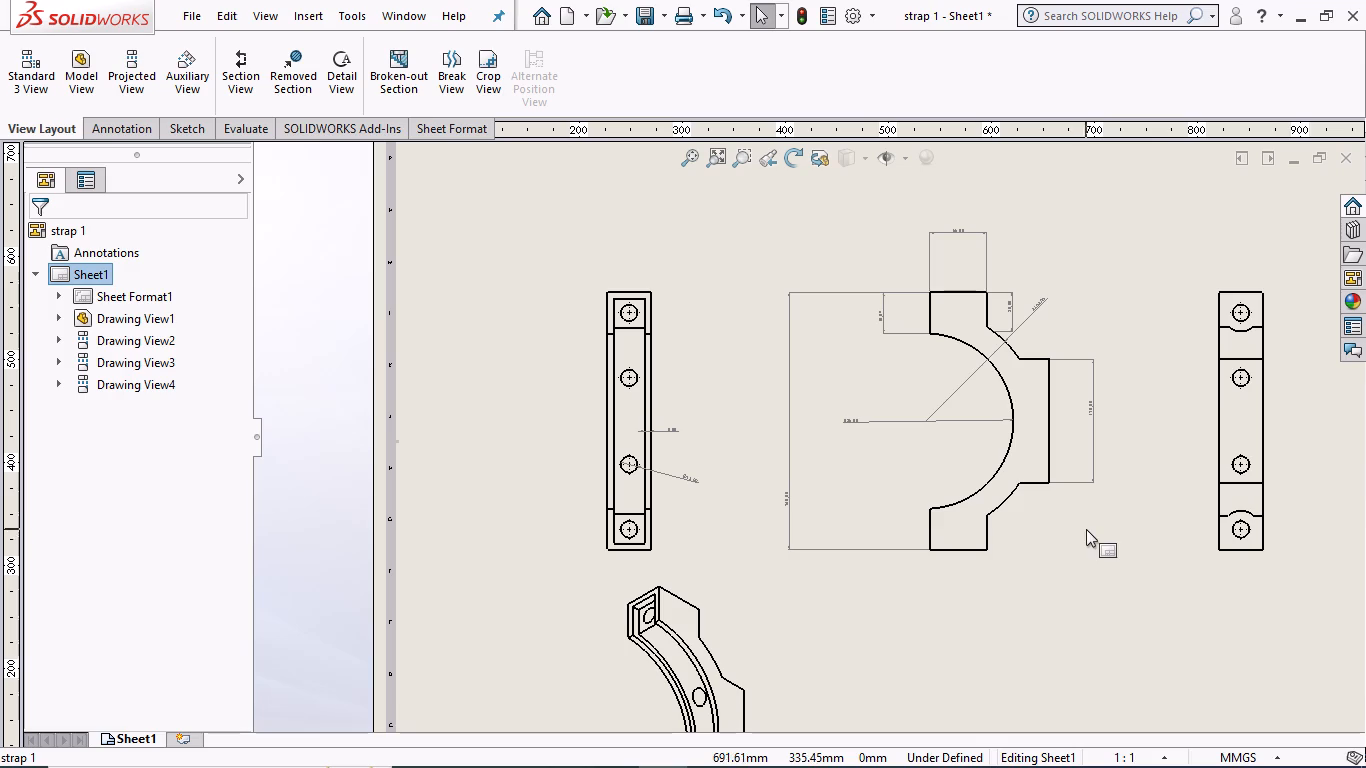
pyautogui.rightClick(1065, 539)
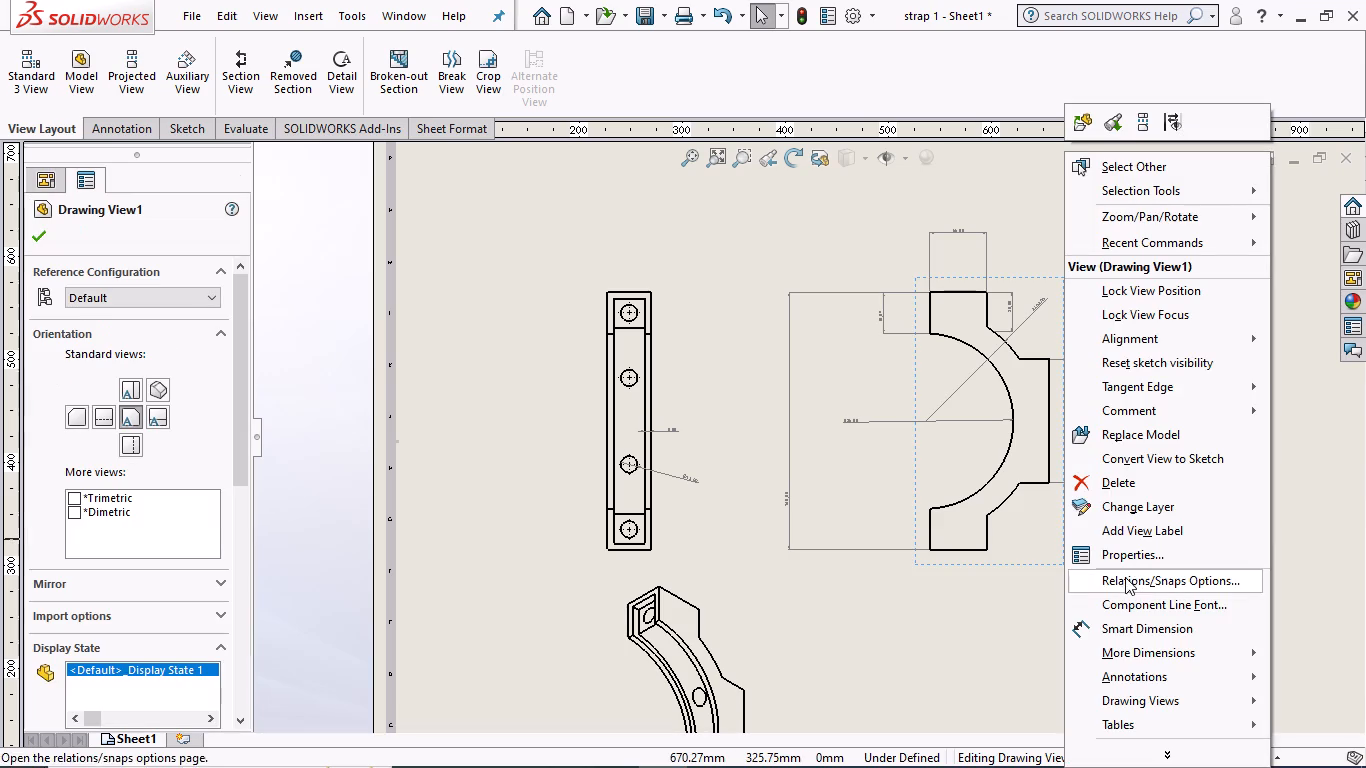
pyautogui.doubleClick(1125, 627)
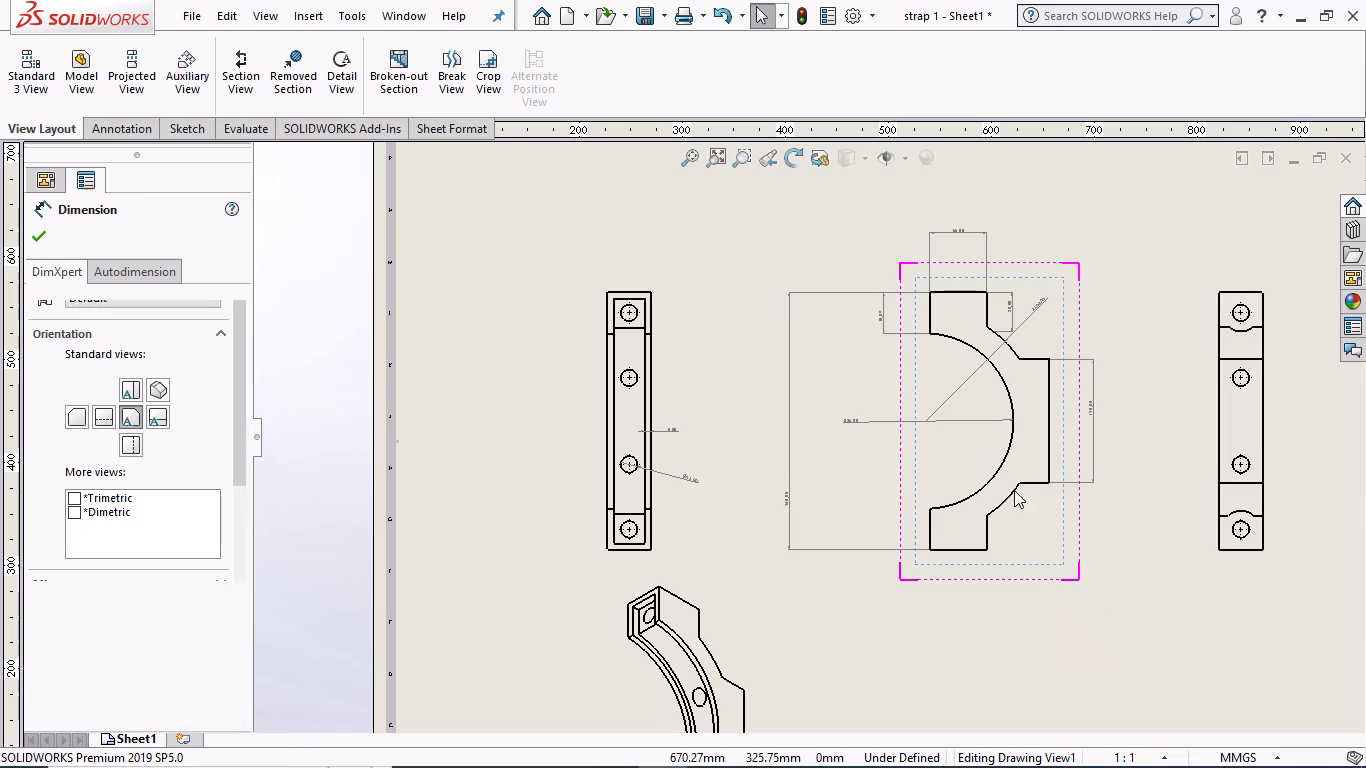
pyautogui.scroll(-3, 1006, 471)
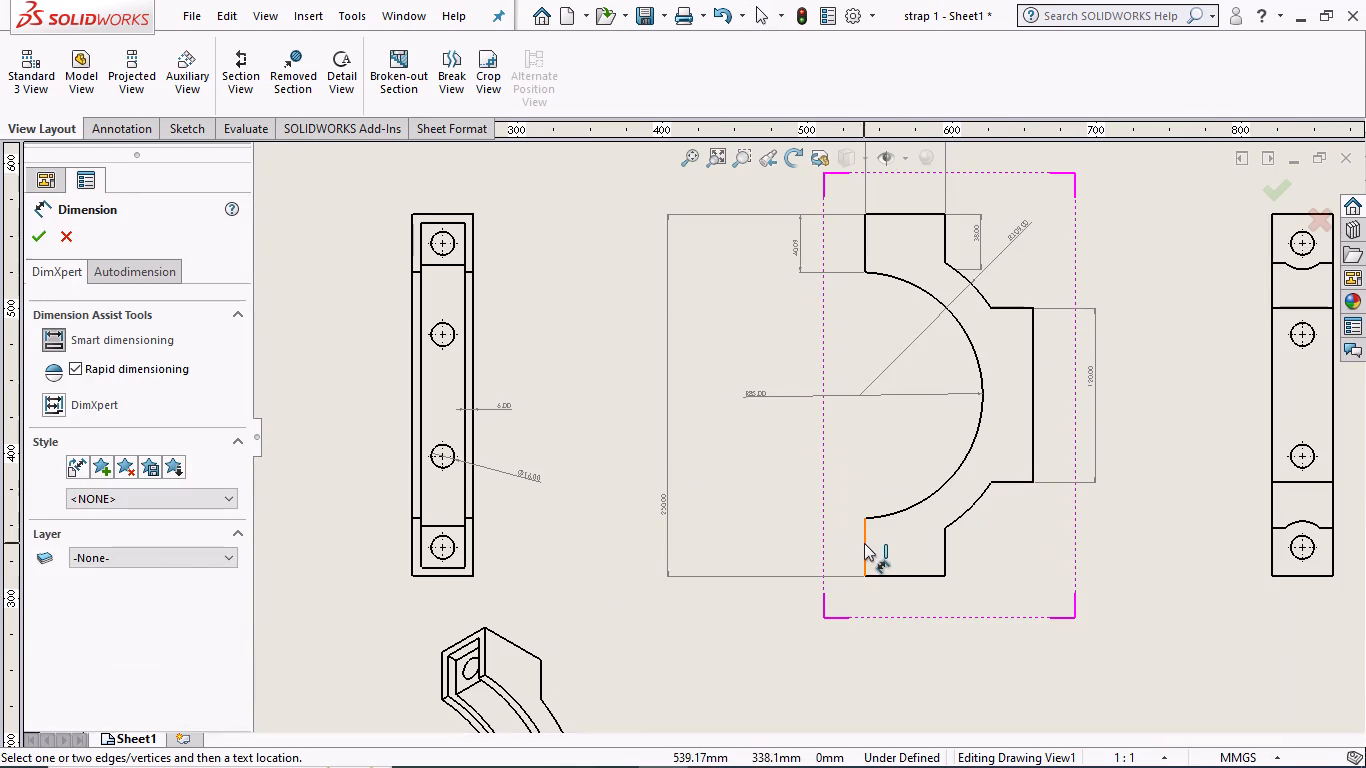
pyautogui.click(864, 543)
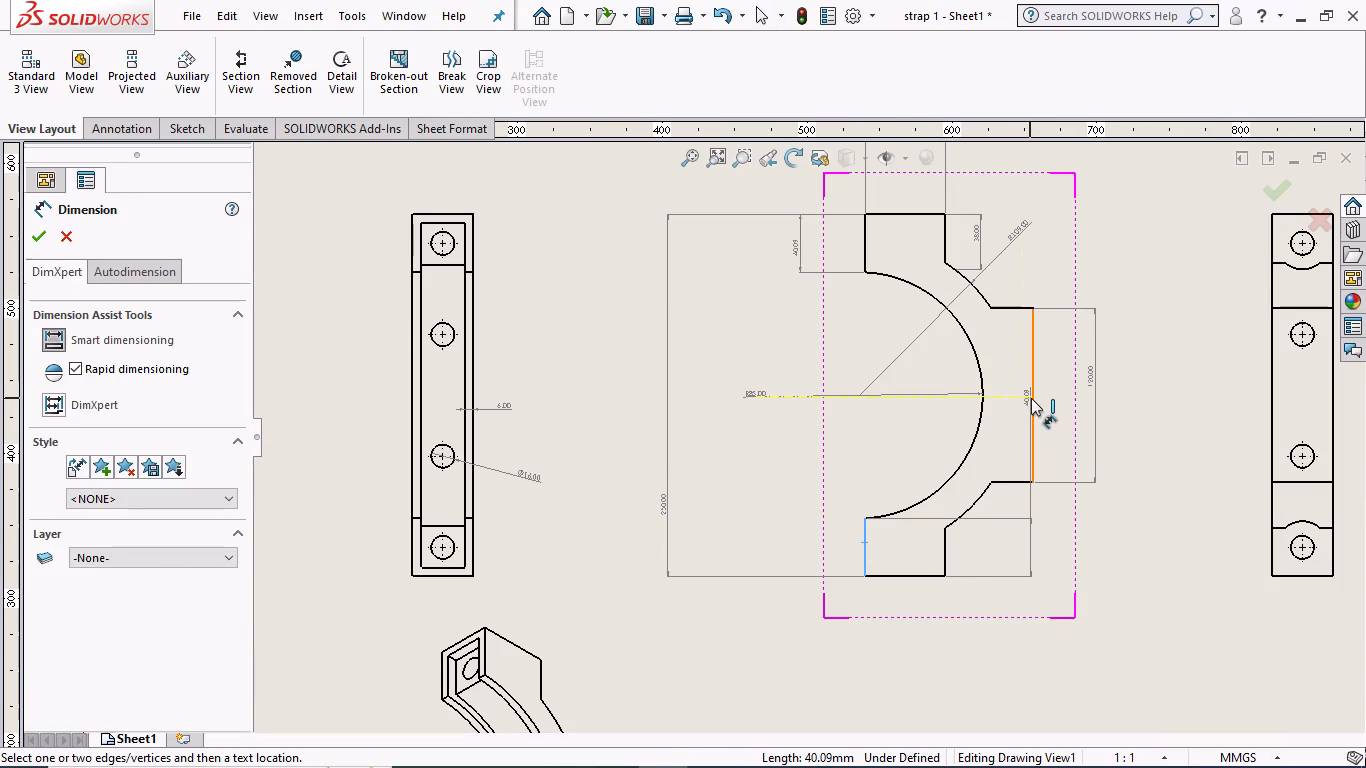
pyautogui.click(1031, 398)
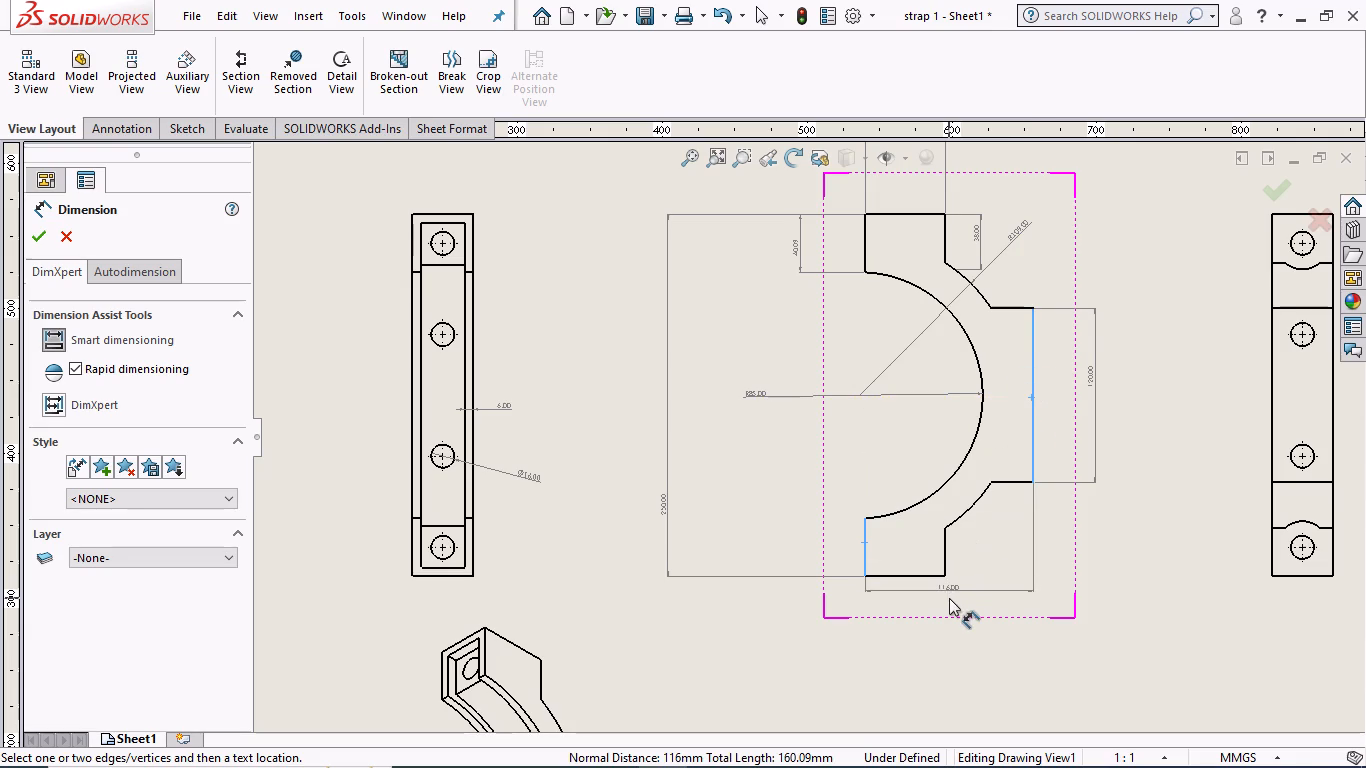
pyautogui.click(949, 598)
# Dimension the strap's width along the top edge of the right projected side view.
pyautogui.scroll(5, 939, 503)
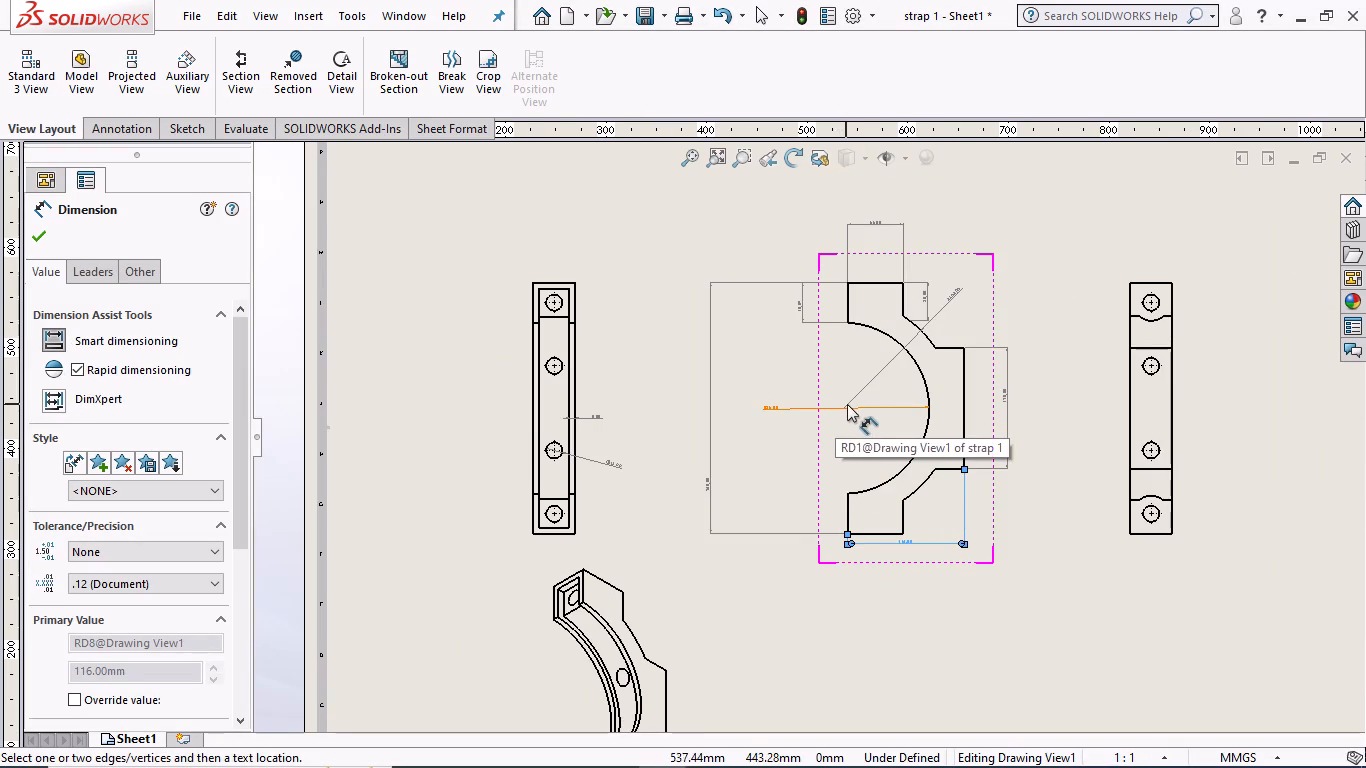
pyautogui.click(1148, 281)
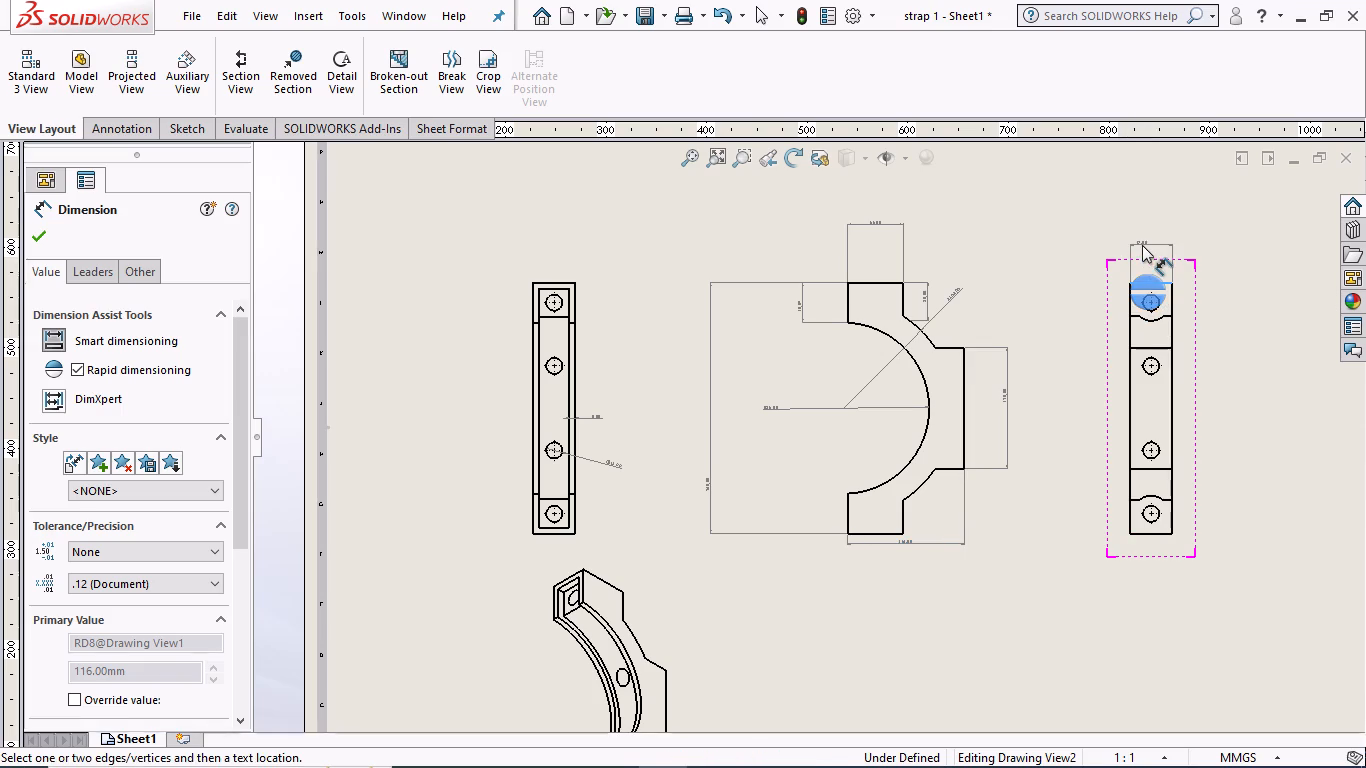
pyautogui.click(1142, 242)
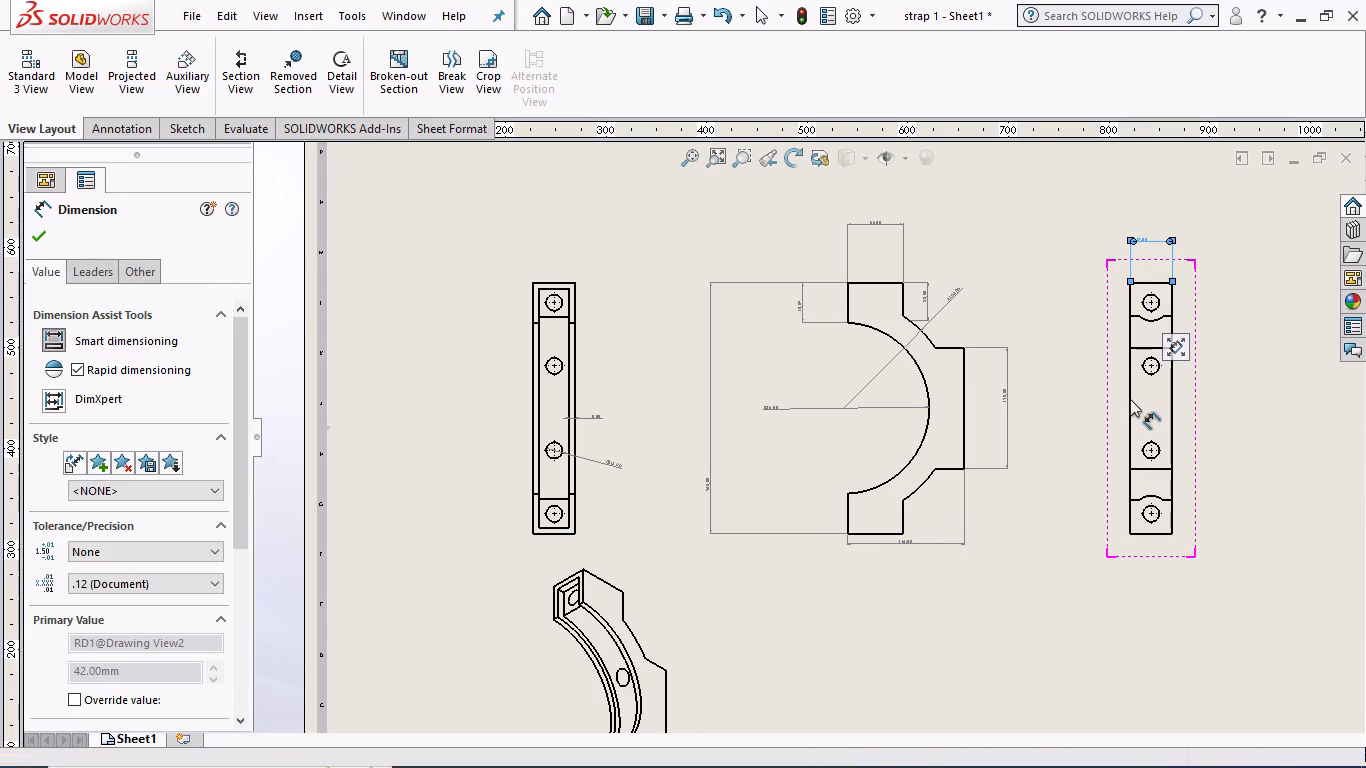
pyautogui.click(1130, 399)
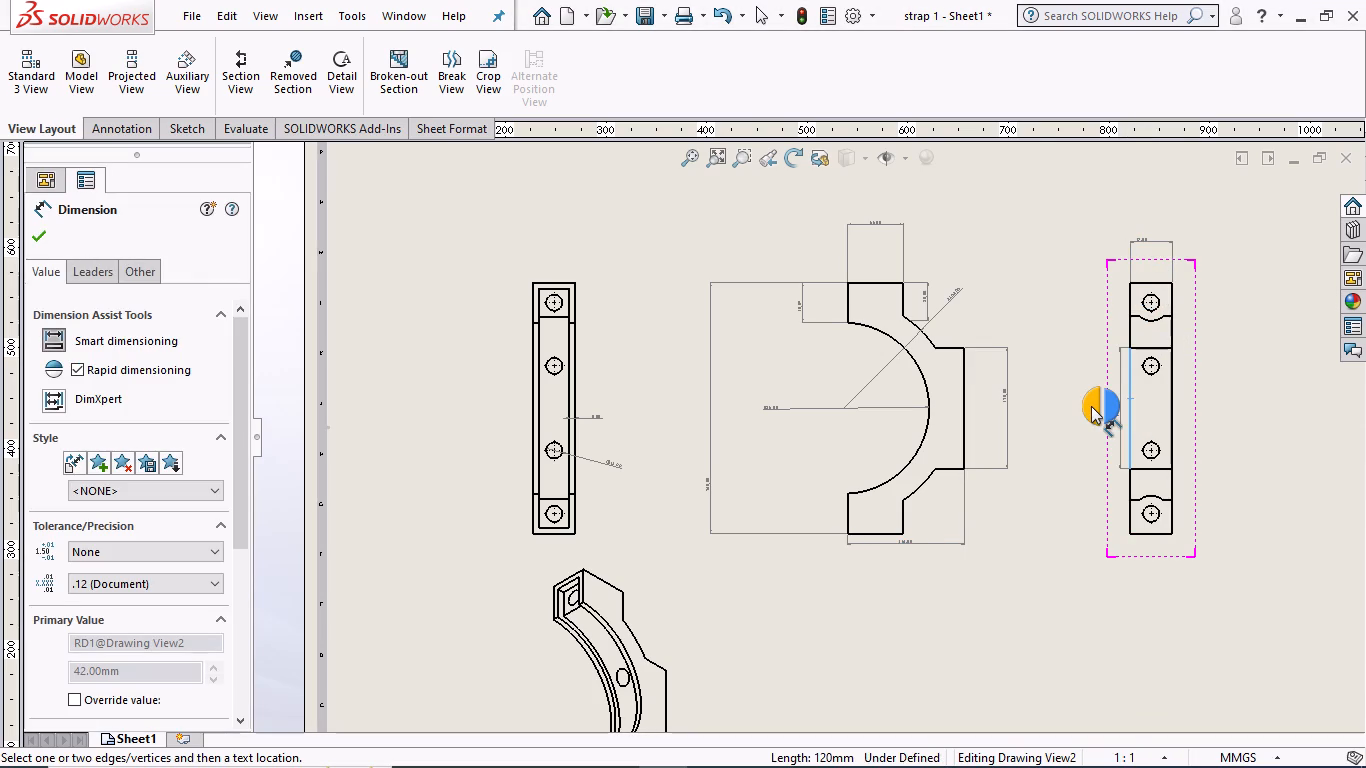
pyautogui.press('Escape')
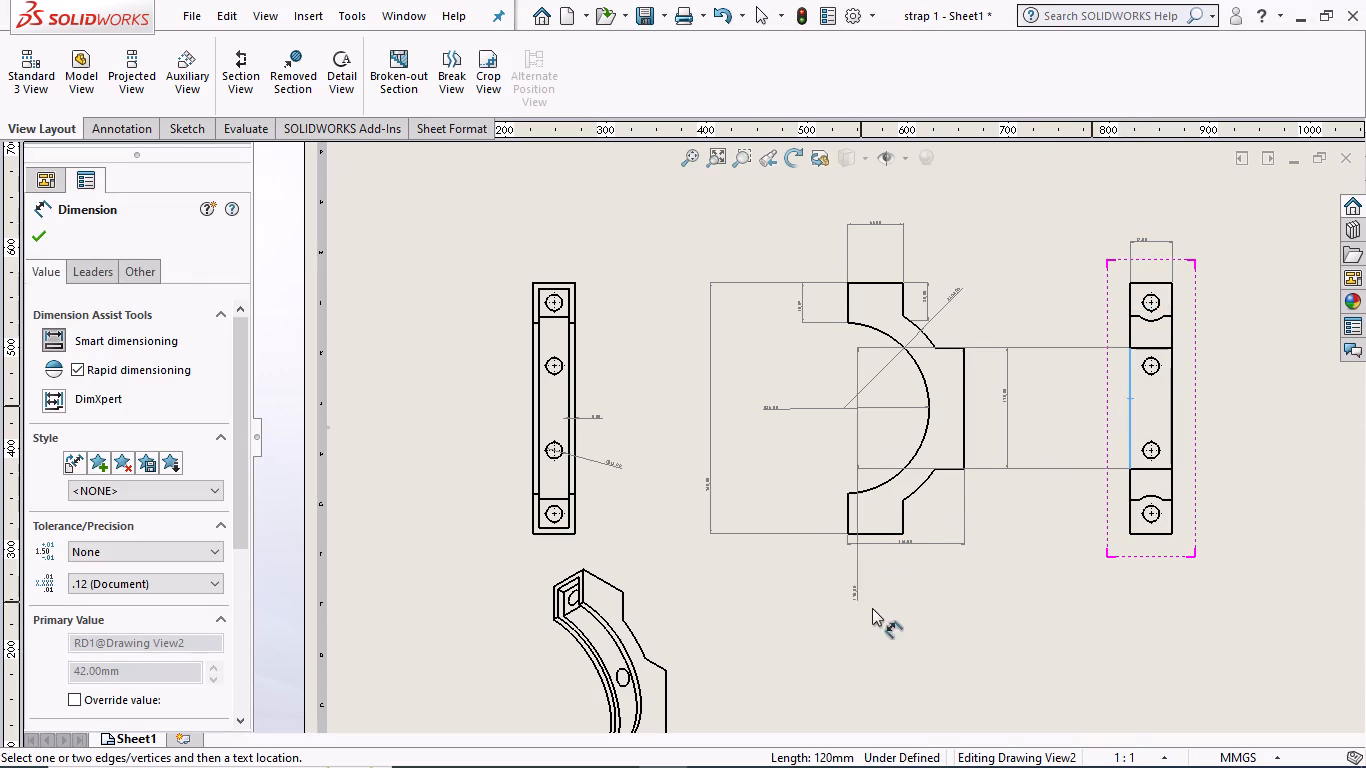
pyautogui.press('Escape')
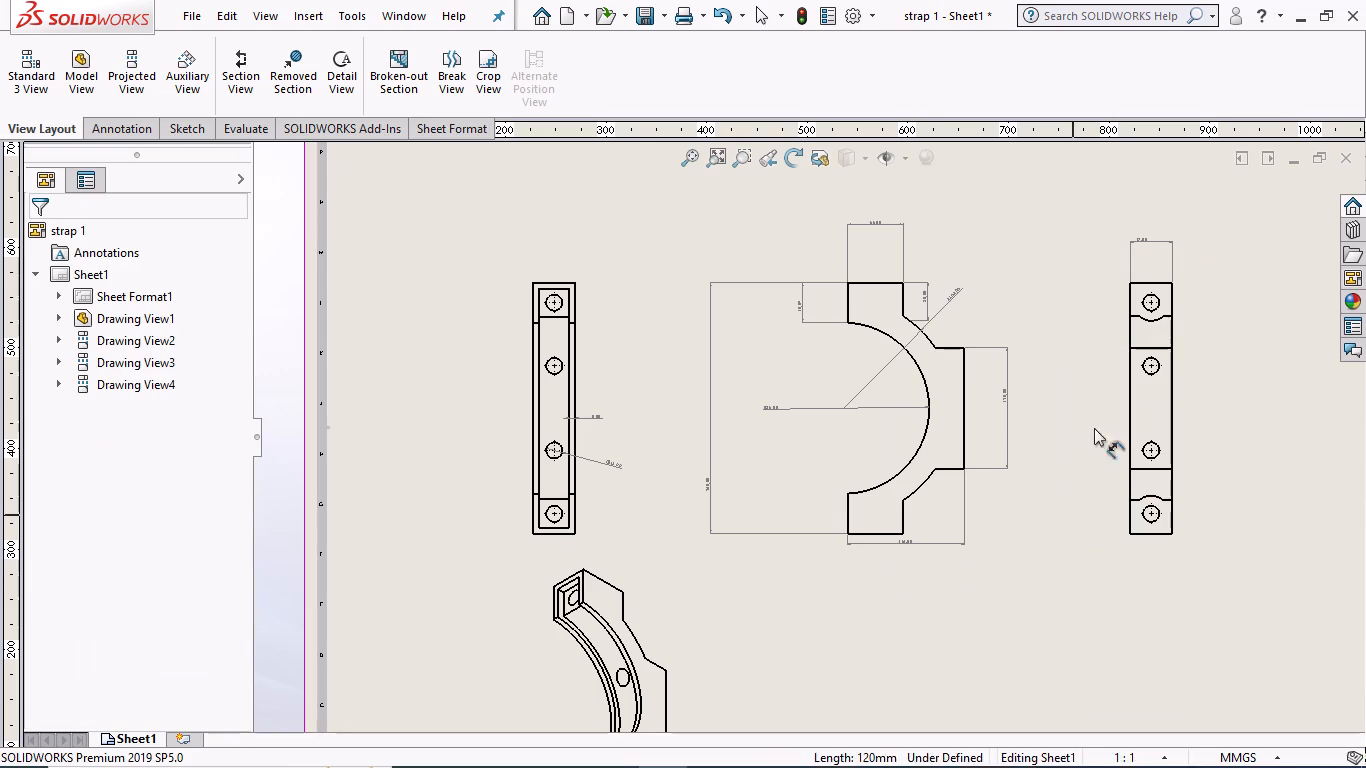
# Dimension the radius of the curved notch arc below the upper hole in the right projected side view.
pyautogui.scroll(-5, 1188, 319)
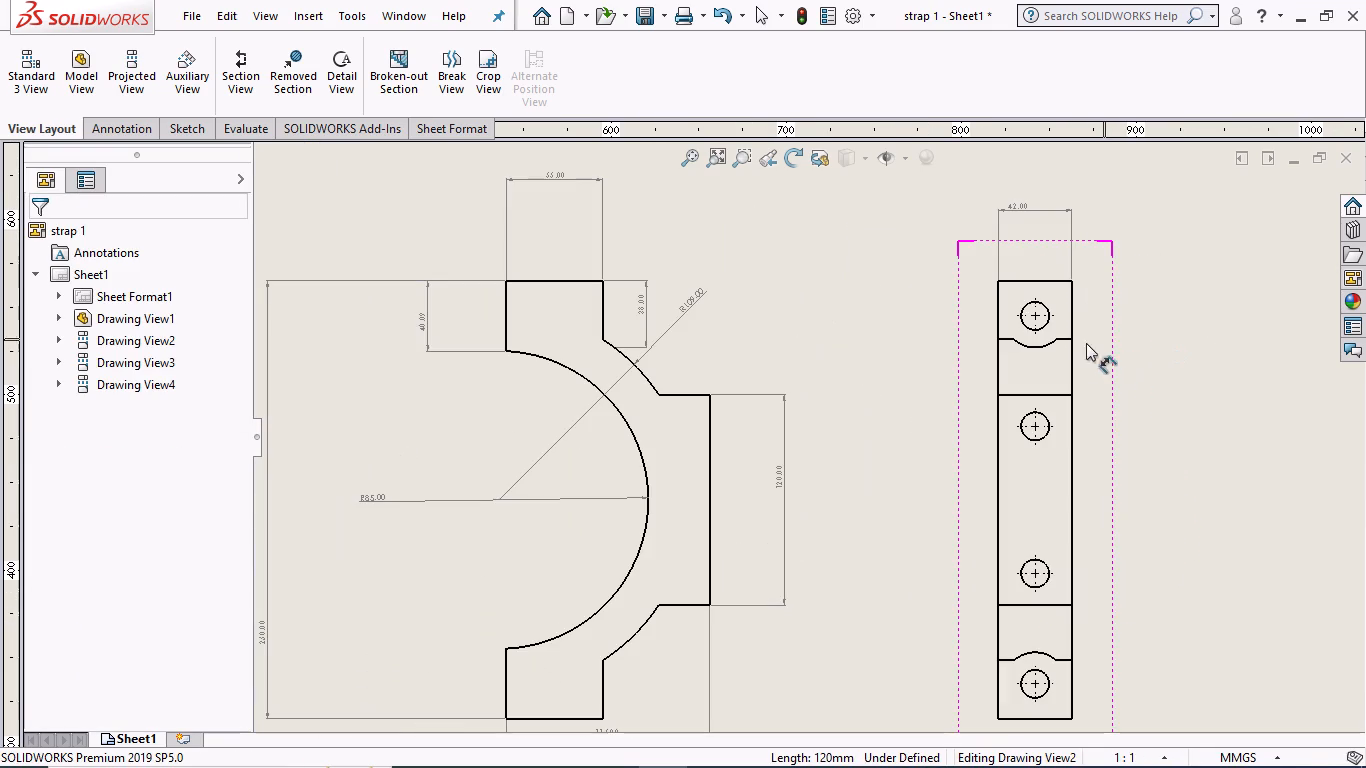
pyautogui.click(1048, 343)
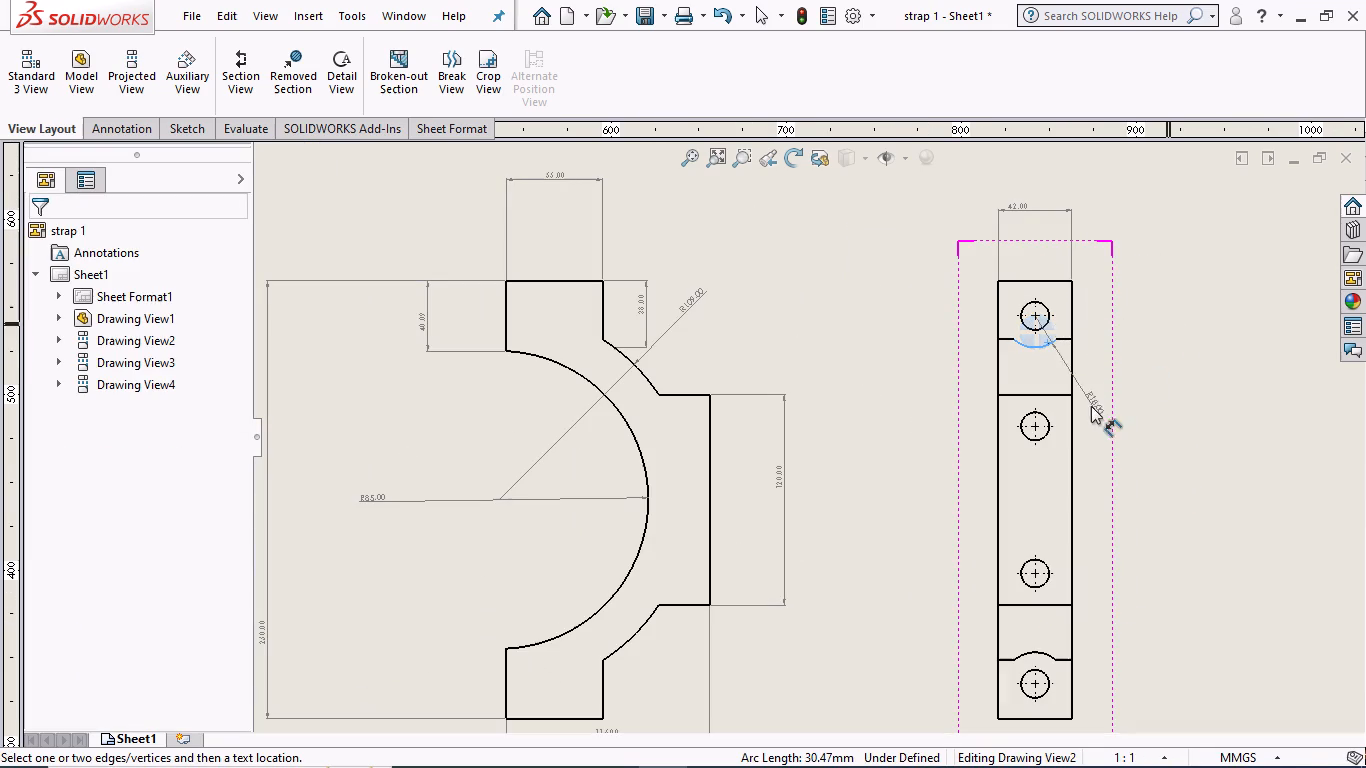
pyautogui.click(1029, 371)
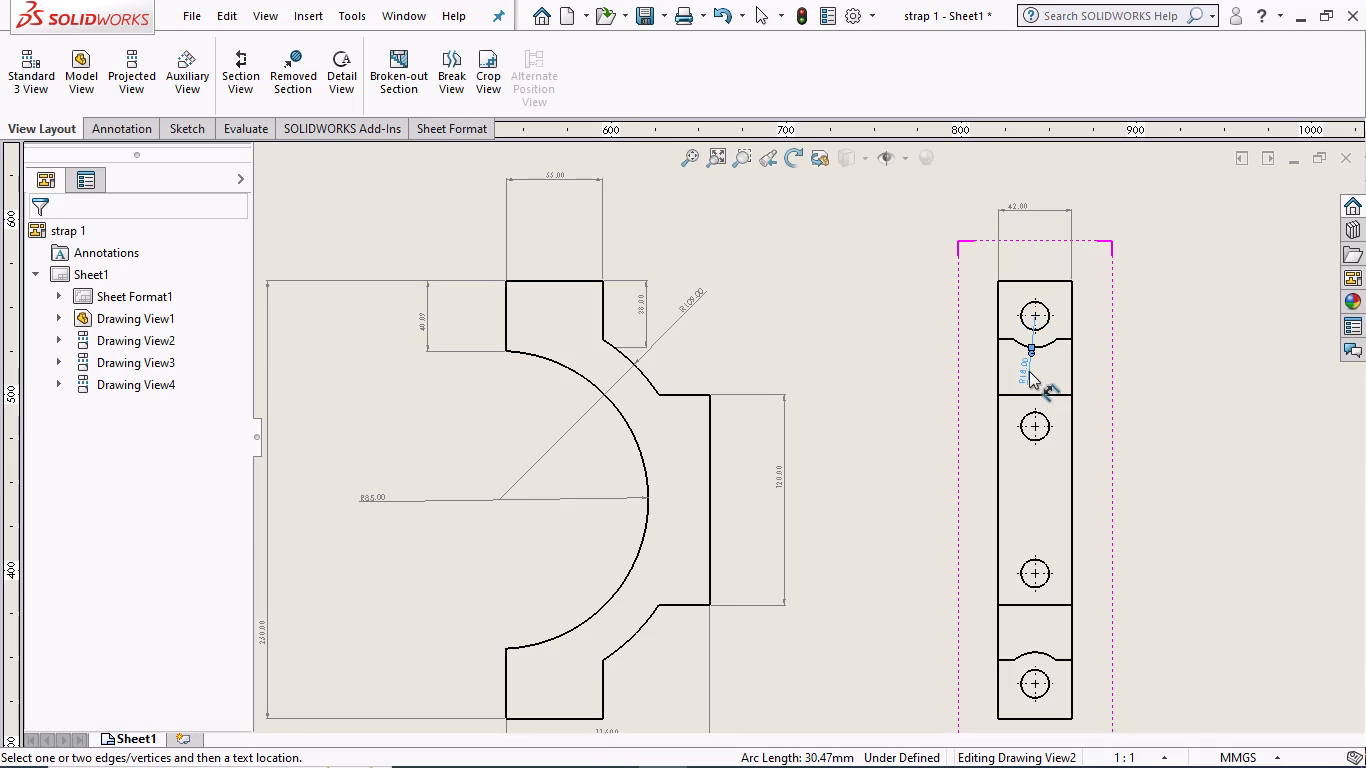
pyautogui.press('Escape')
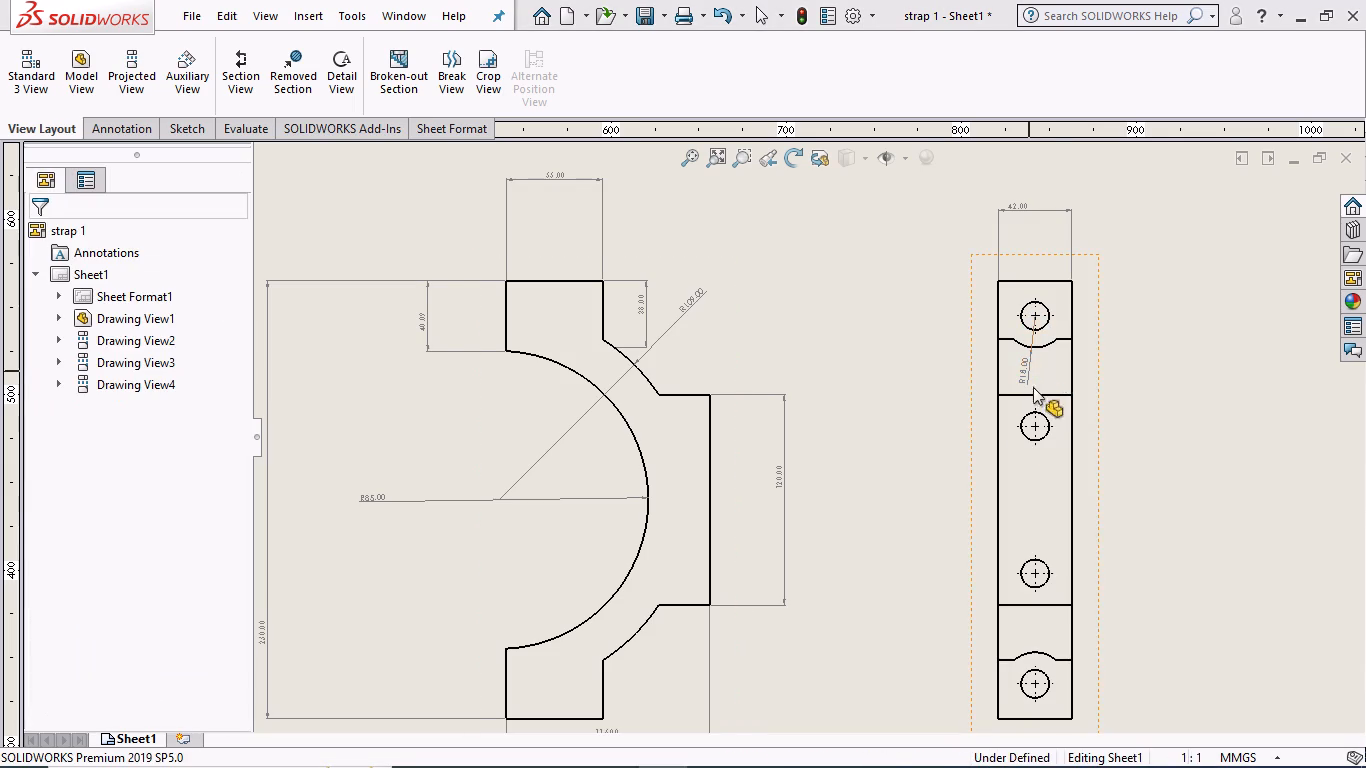
# Save the drawing in the assembly 2 folder as strap 1 drafting sheet.
pyautogui.scroll(7, 927, 477)
pyautogui.scroll(1, 679, 655)
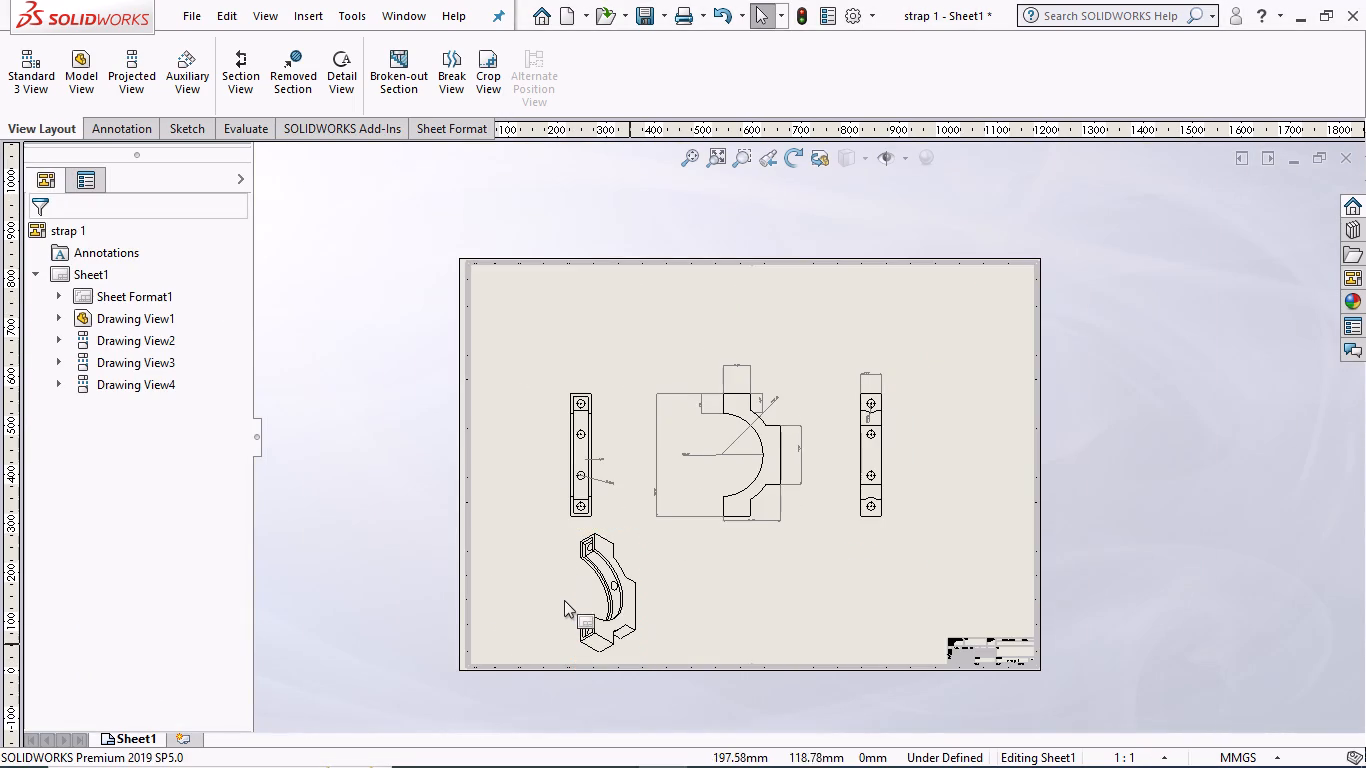
pyautogui.scroll(-2, 568, 600)
pyautogui.scroll(-2, 785, 561)
pyautogui.scroll(-2, 698, 543)
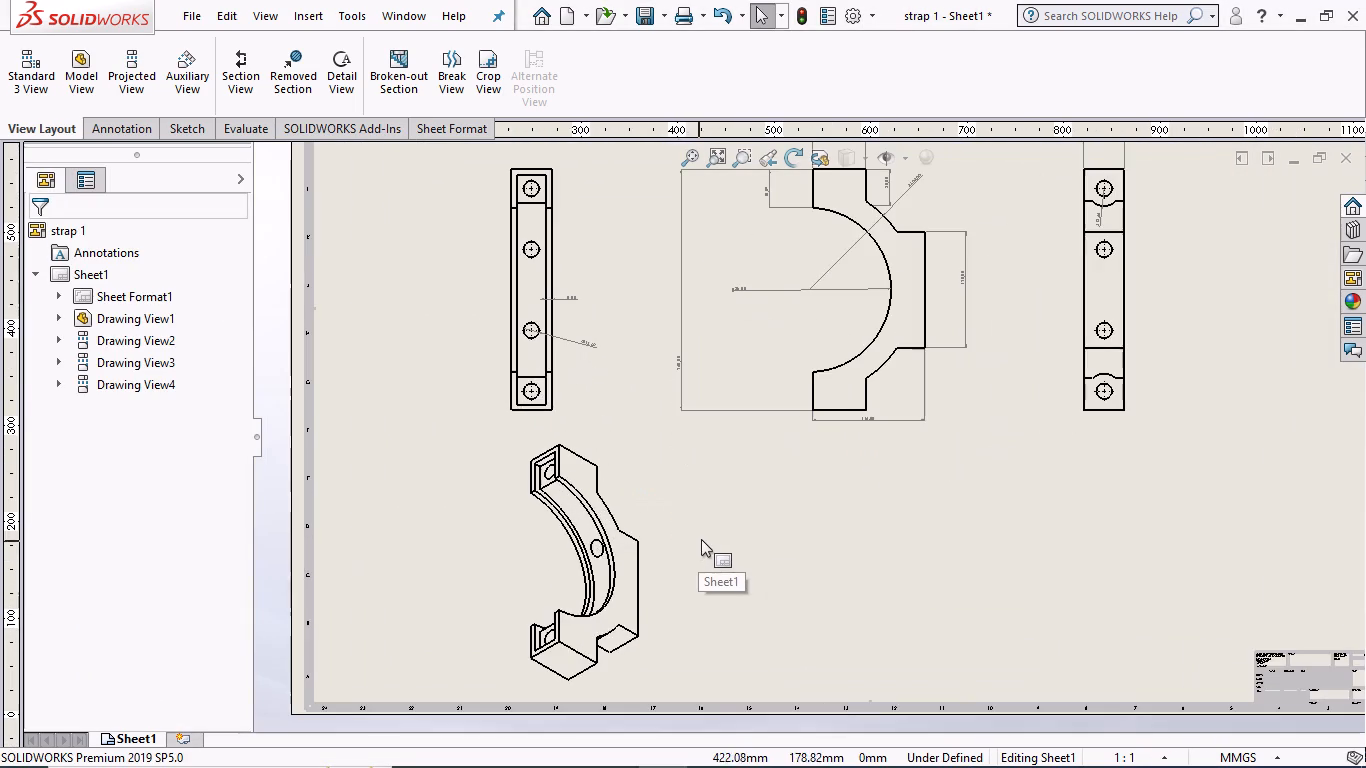
pyautogui.scroll(3, 703, 532)
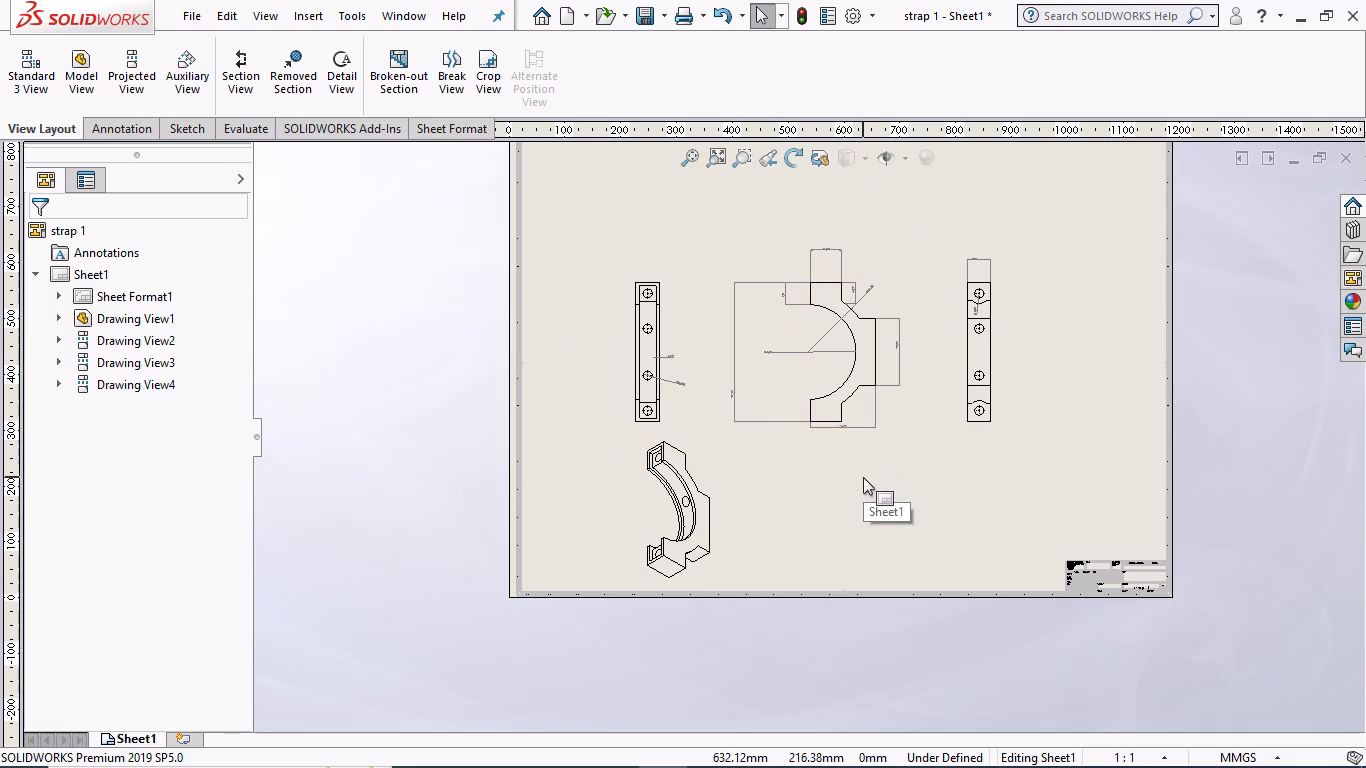
pyautogui.hotkey('ctrl', 's')
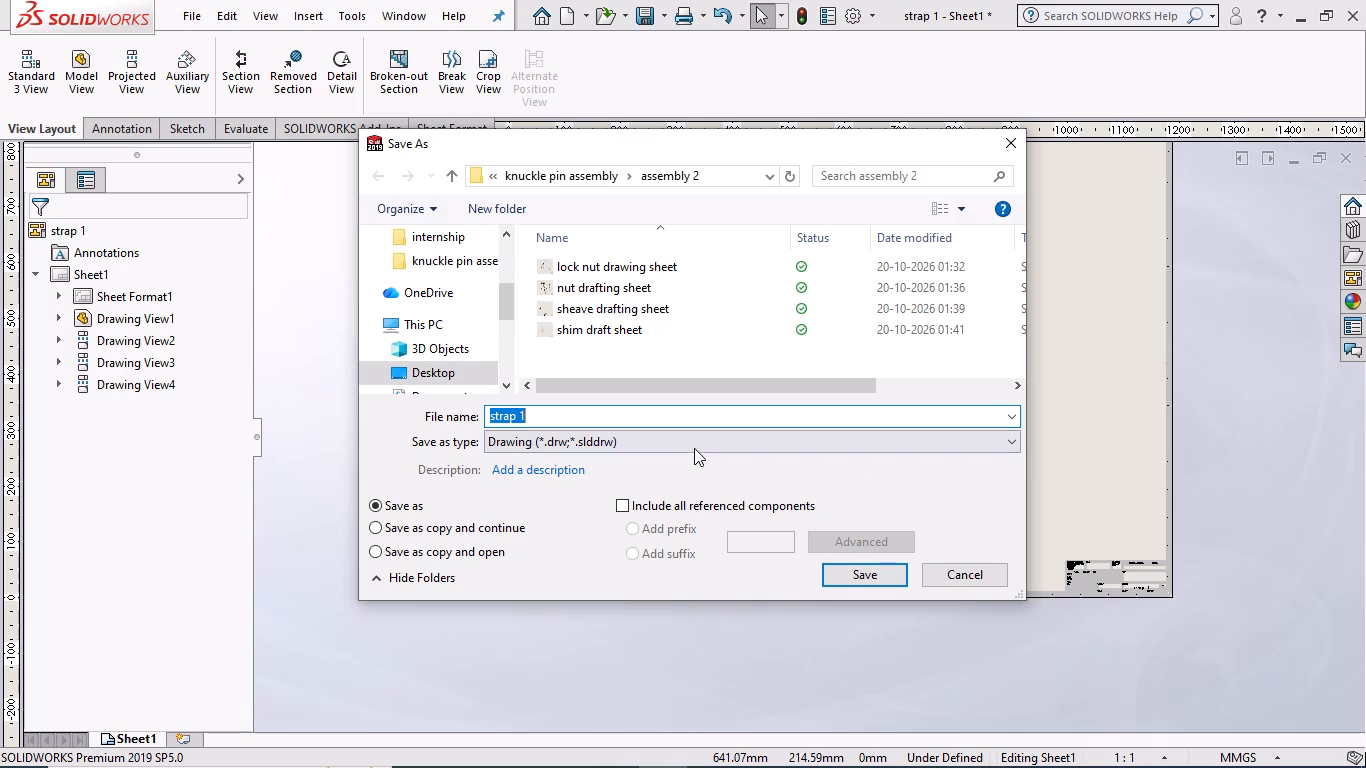
pyautogui.click(546, 423)
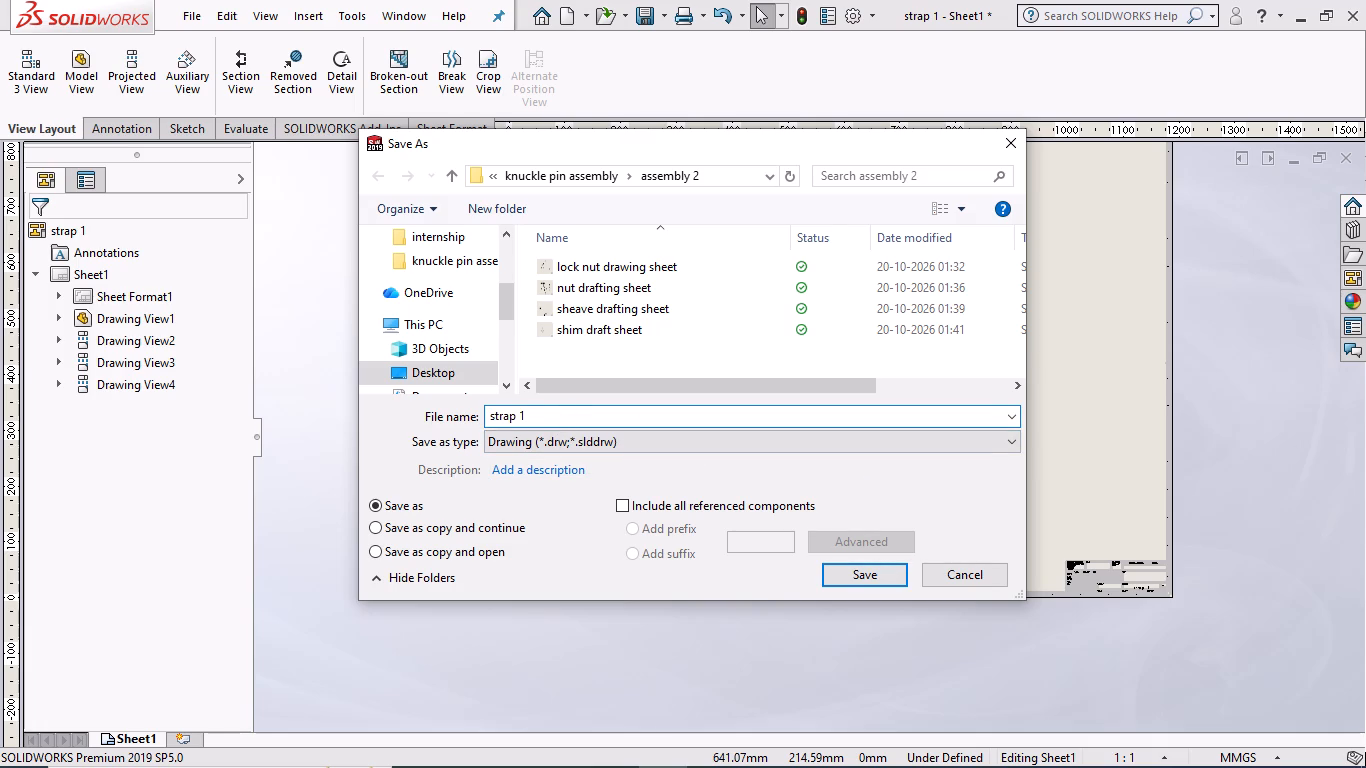
pyautogui.press('space')
pyautogui.write('drafting she')
pyautogui.write('et')
pyautogui.press('Return')
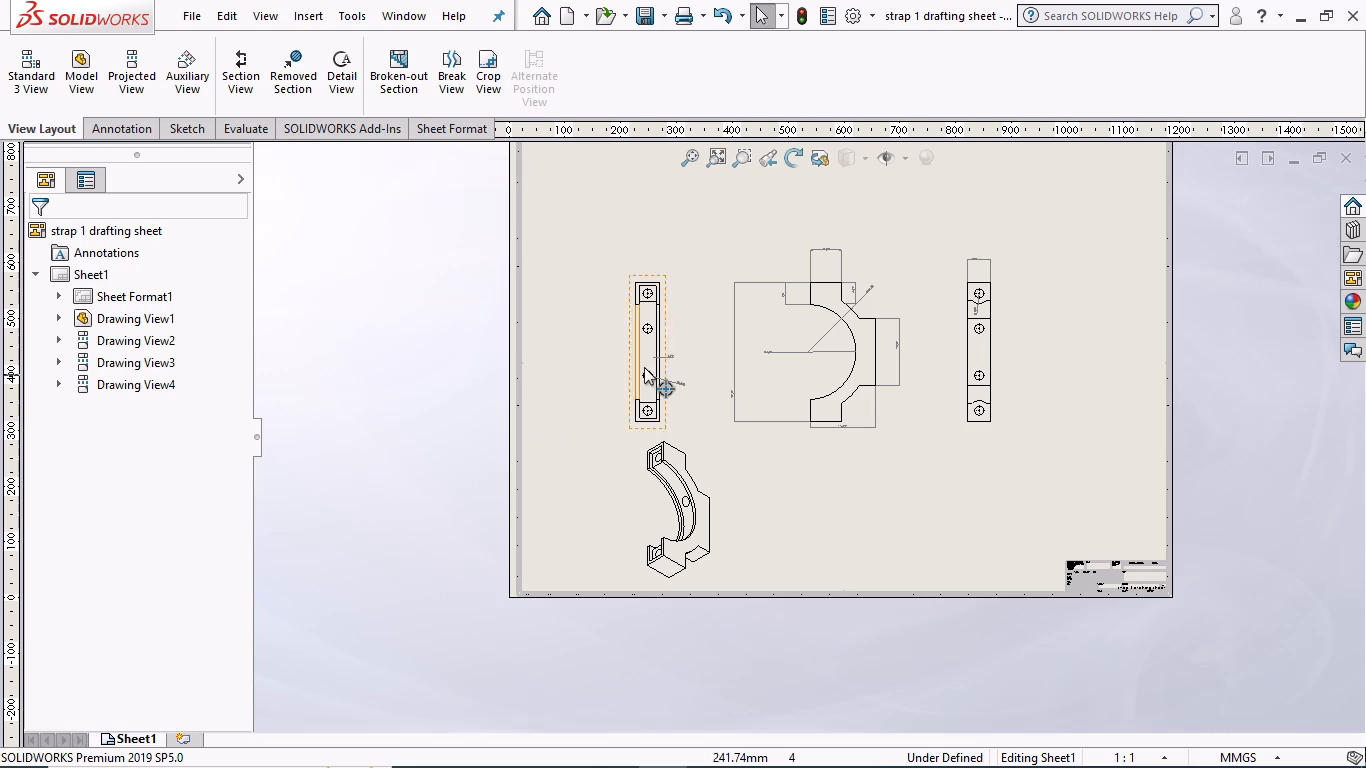
# Look over the strap 1 drawing sheet, examining the layout and dimensions of all its views.
pyautogui.scroll(2, 644, 367)
pyautogui.scroll(-2, 735, 309)
pyautogui.scroll(-2, 840, 398)
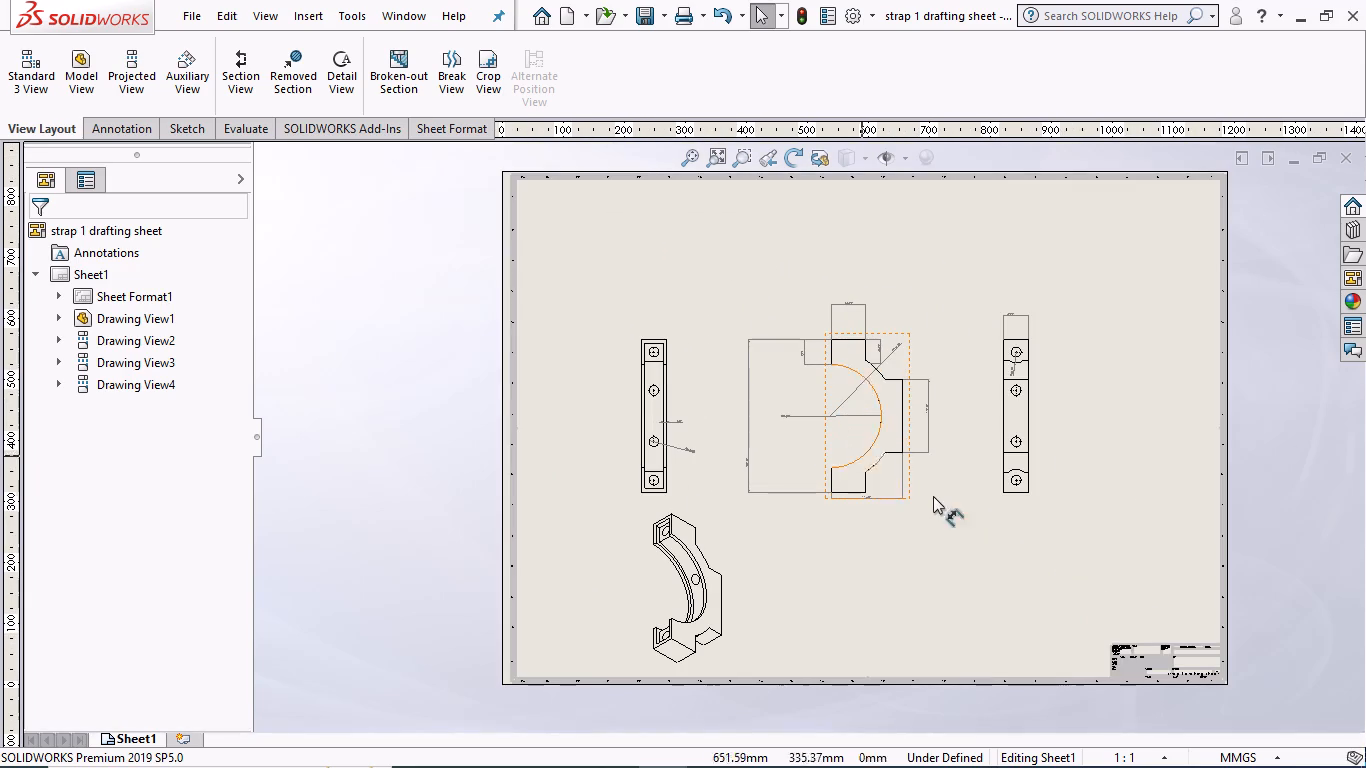
pyautogui.scroll(-3, 984, 506)
pyautogui.scroll(1, 976, 507)
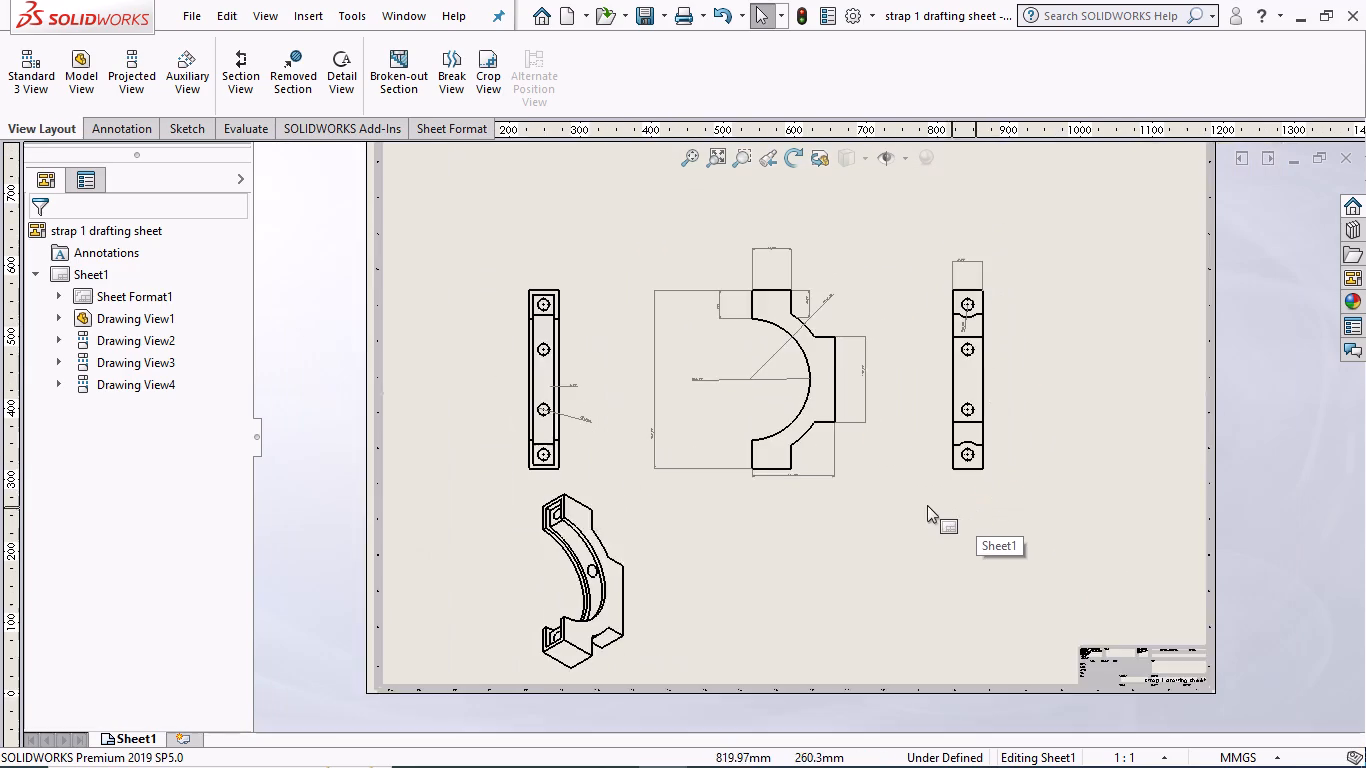
pyautogui.scroll(2, 922, 504)
pyautogui.scroll(-4, 772, 434)
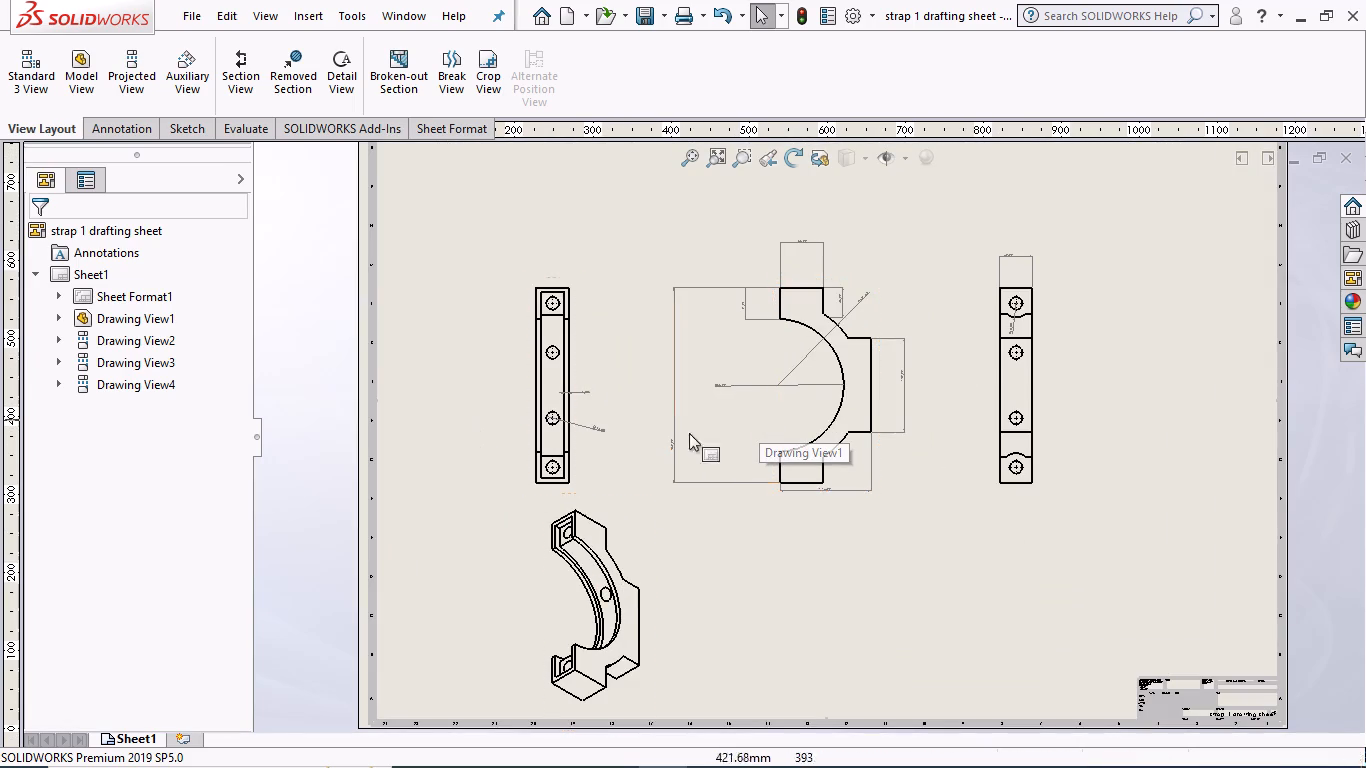
pyautogui.scroll(4, 512, 402)
pyautogui.scroll(-4, 875, 339)
pyautogui.scroll(-2, 802, 565)
pyautogui.scroll(4, 806, 558)
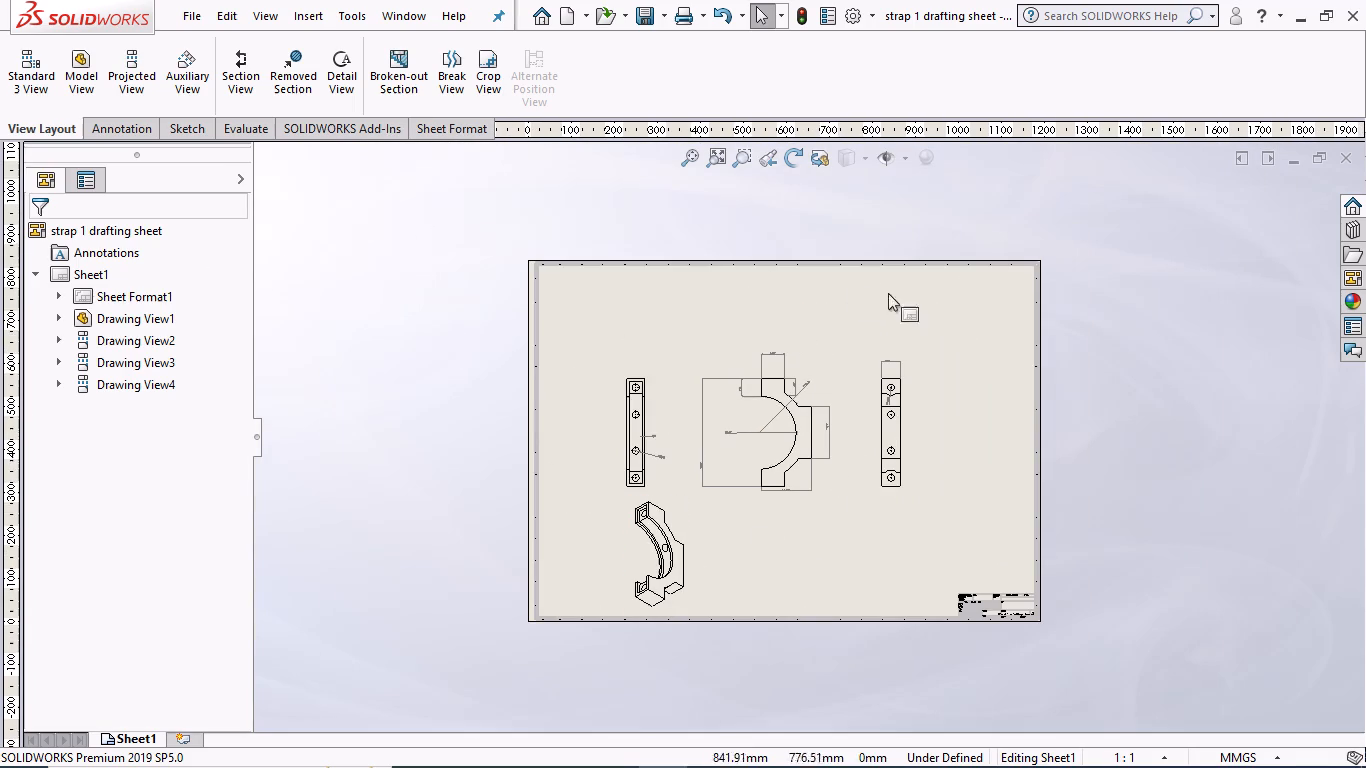
pyautogui.scroll(-3, 793, 328)
pyautogui.scroll(-3, 854, 491)
pyautogui.scroll(5, 852, 492)
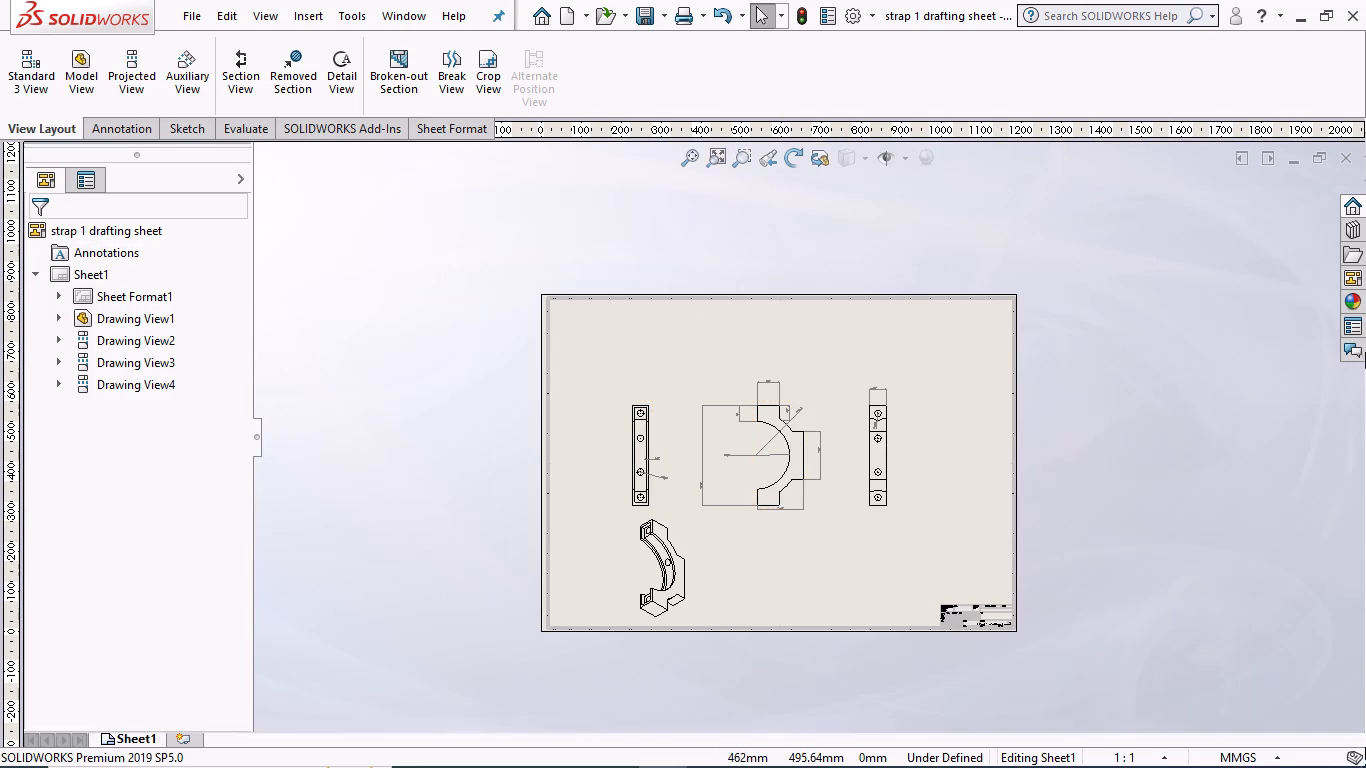
# Close the strap 1 drafting sheet drawing.
pyautogui.click(1341, 151)
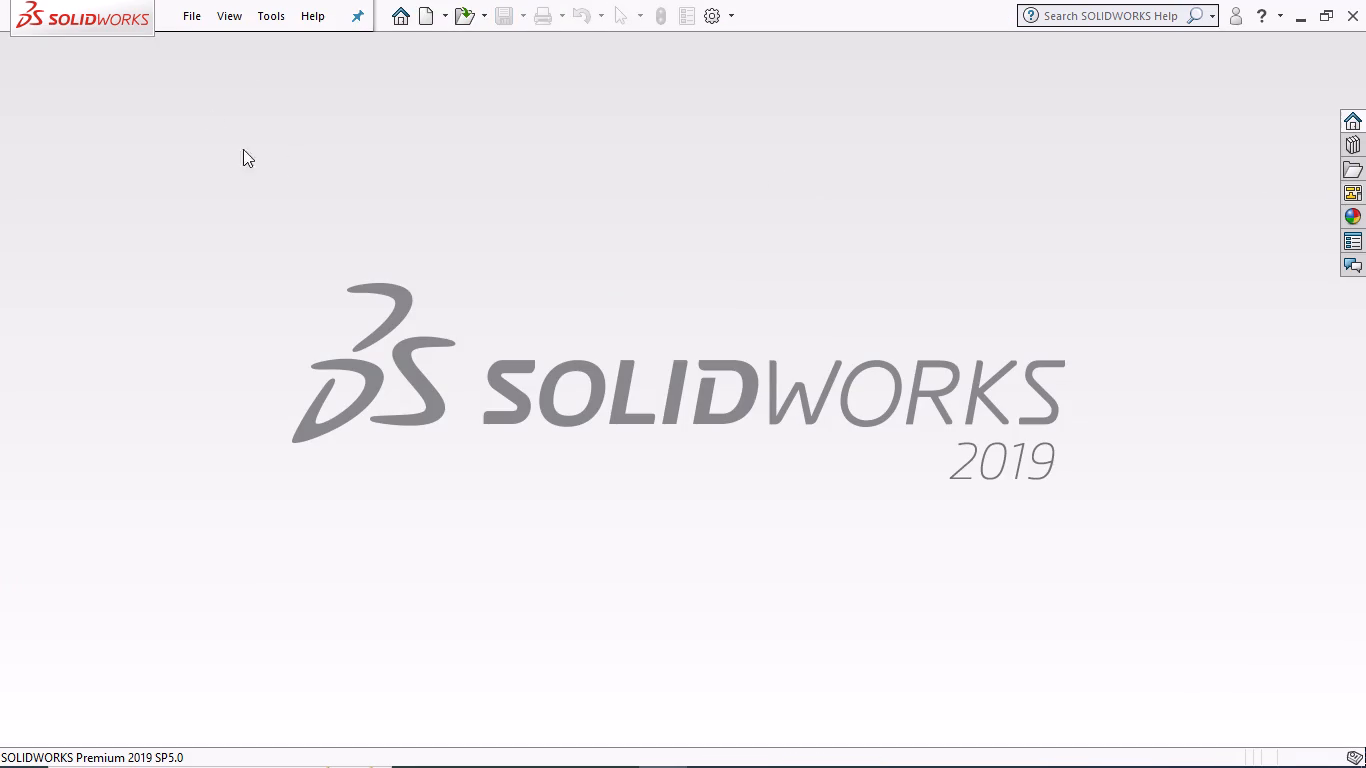
# Create a new drawing with the A0 (ISO) sheet size and its sheet format displayed.
pyautogui.click(394, 19)
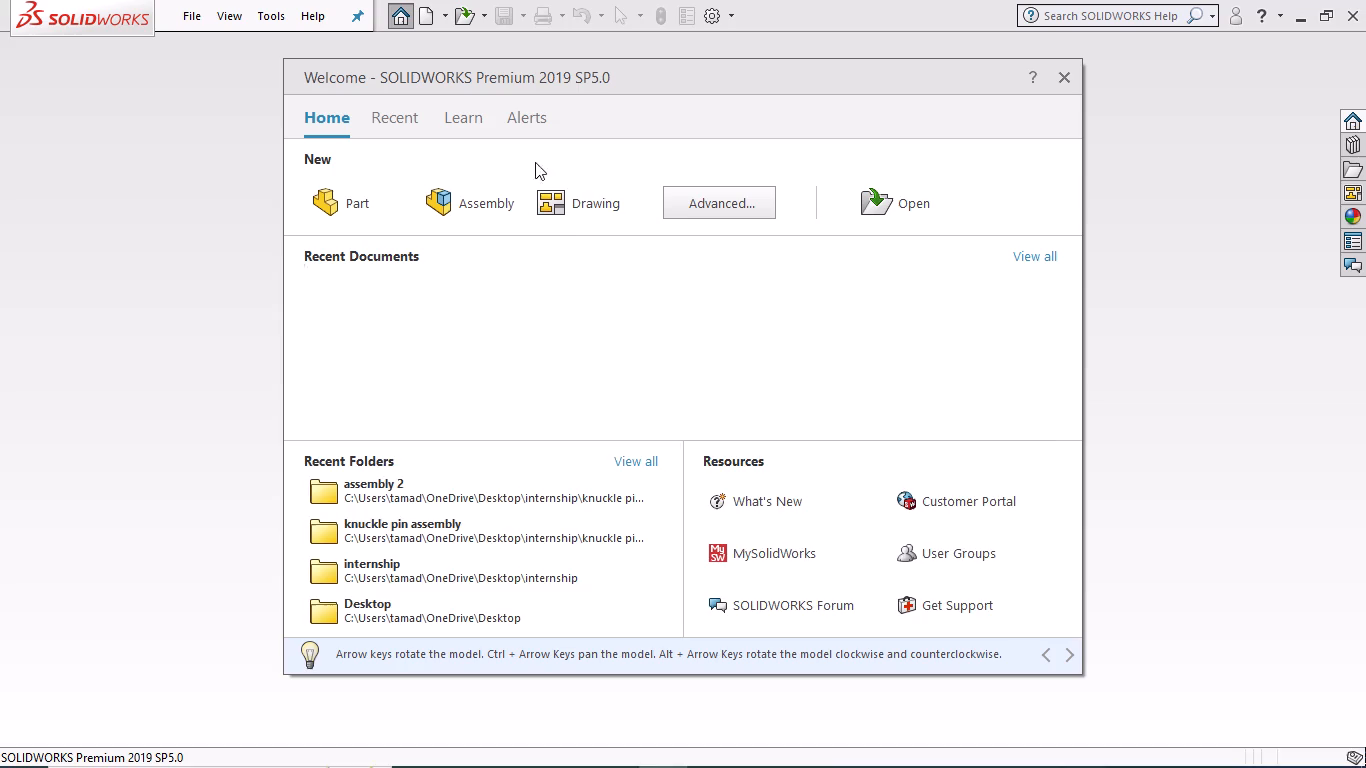
pyautogui.click(567, 203)
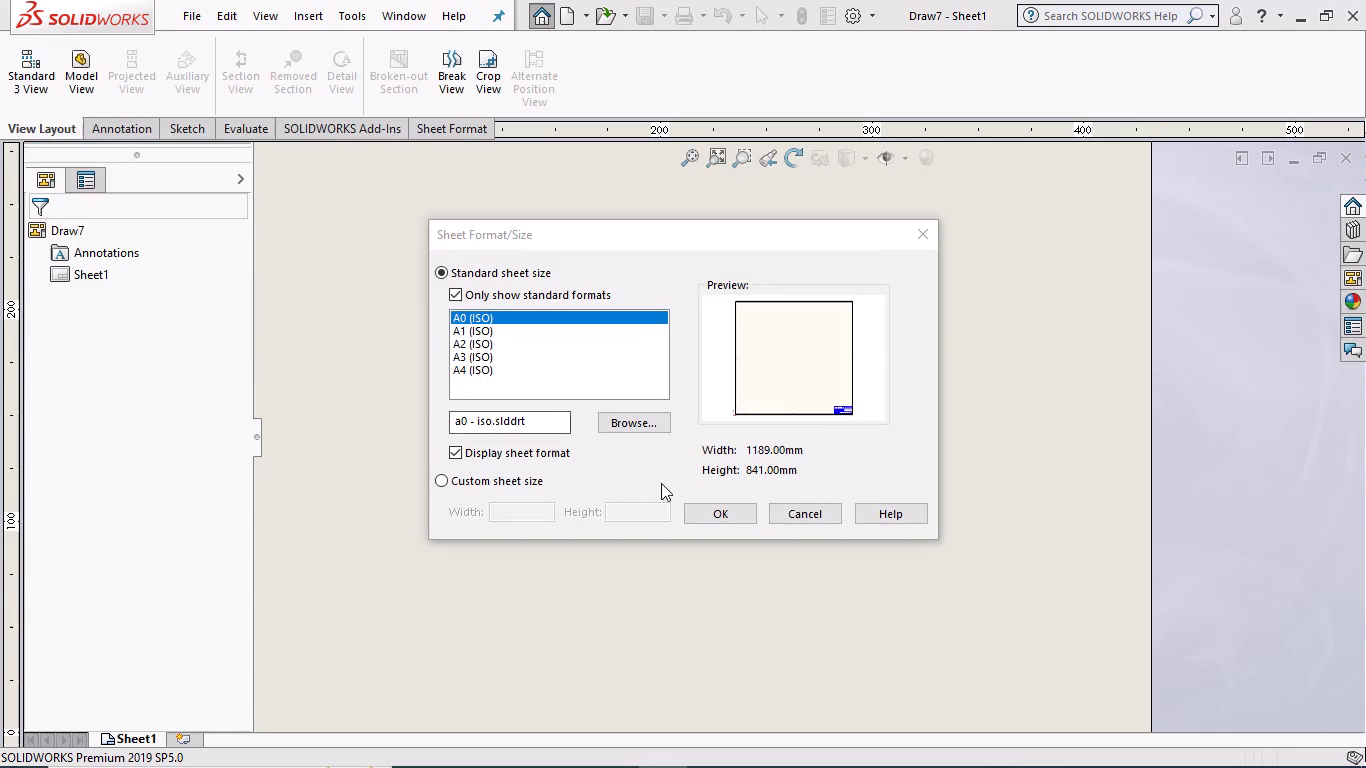
pyautogui.click(702, 507)
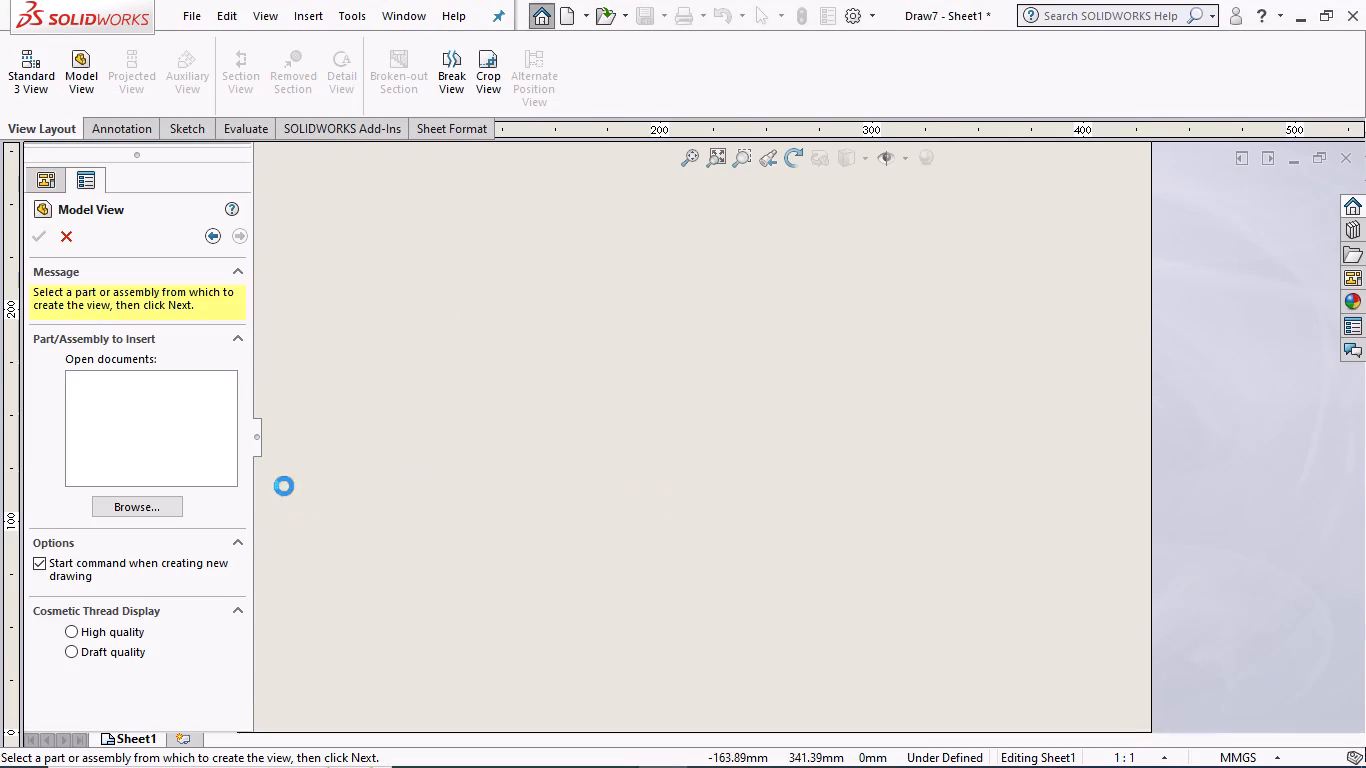
# Insert the strap 2 part from the assembly 2 folder and place its front view near the sheet's centre.
pyautogui.click(147, 504)
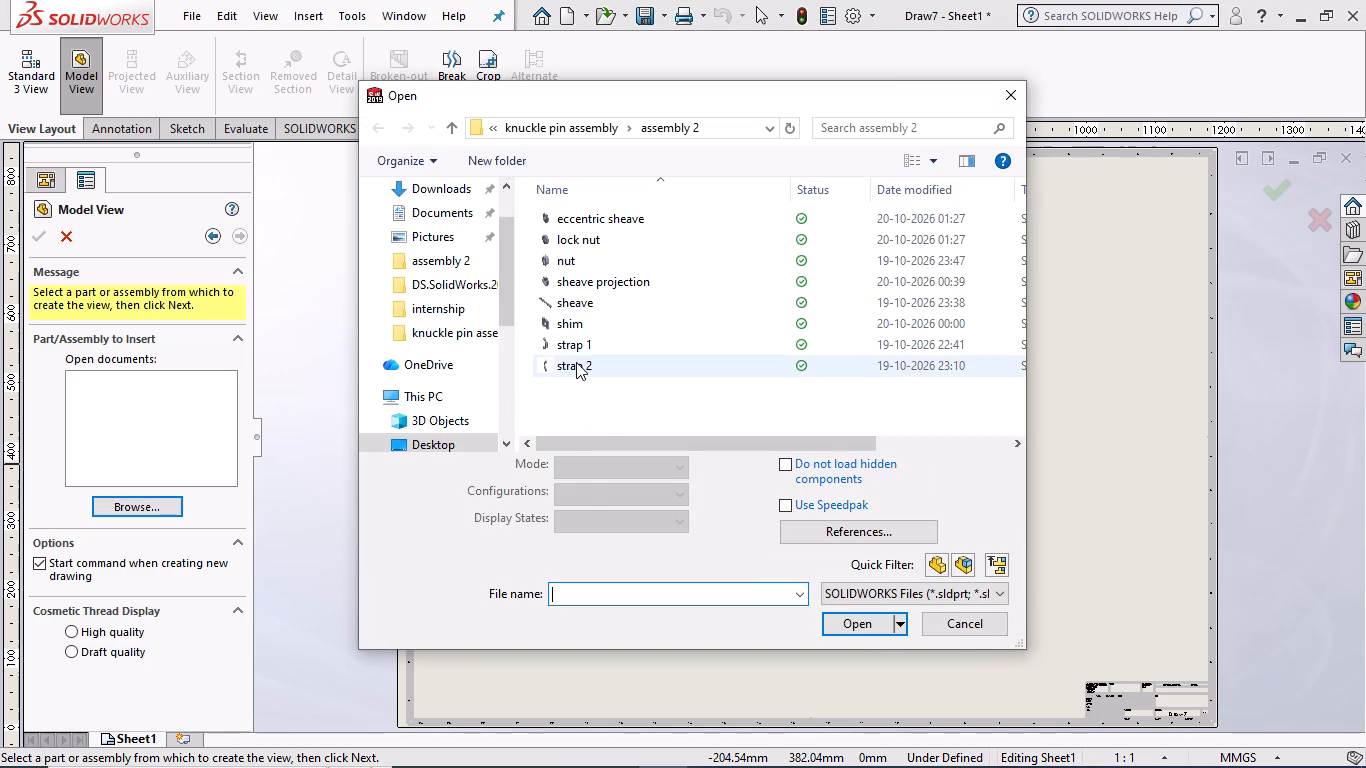
pyautogui.click(576, 362)
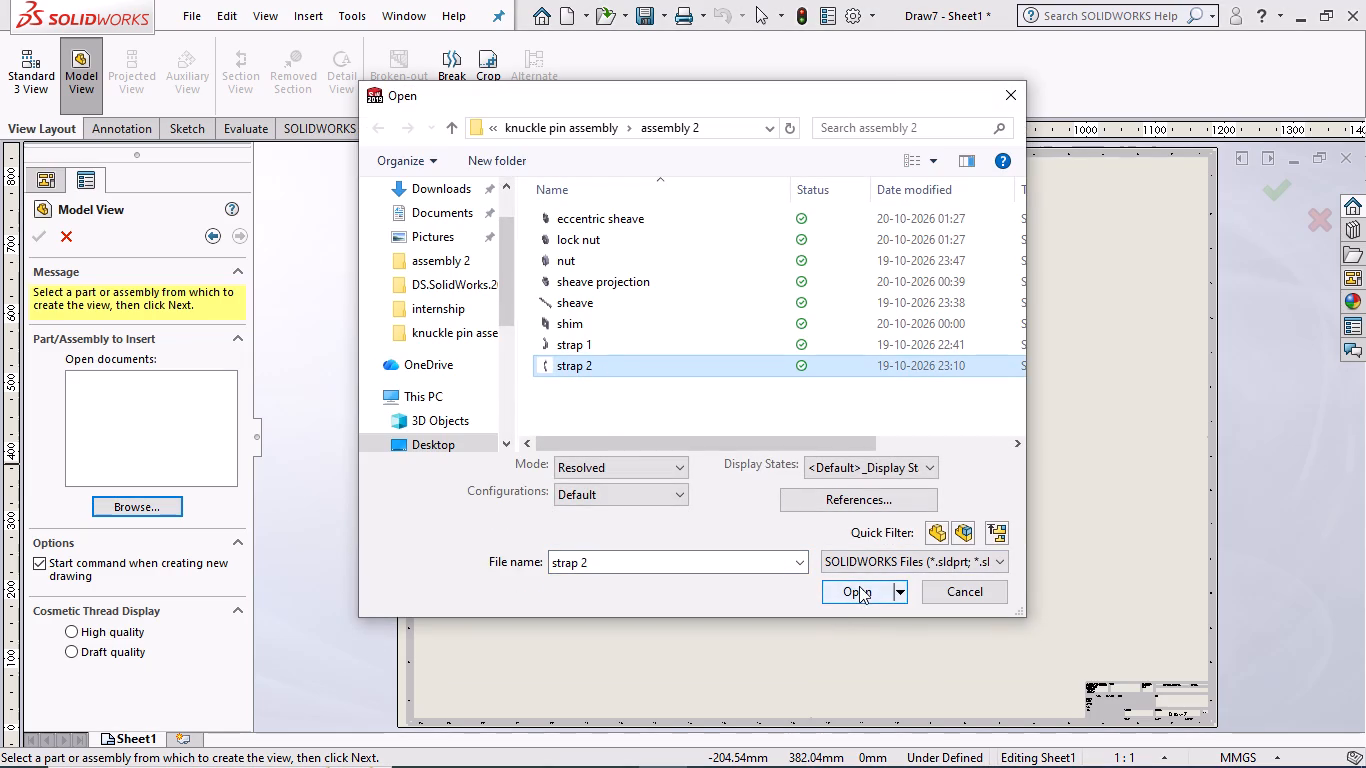
pyautogui.click(858, 592)
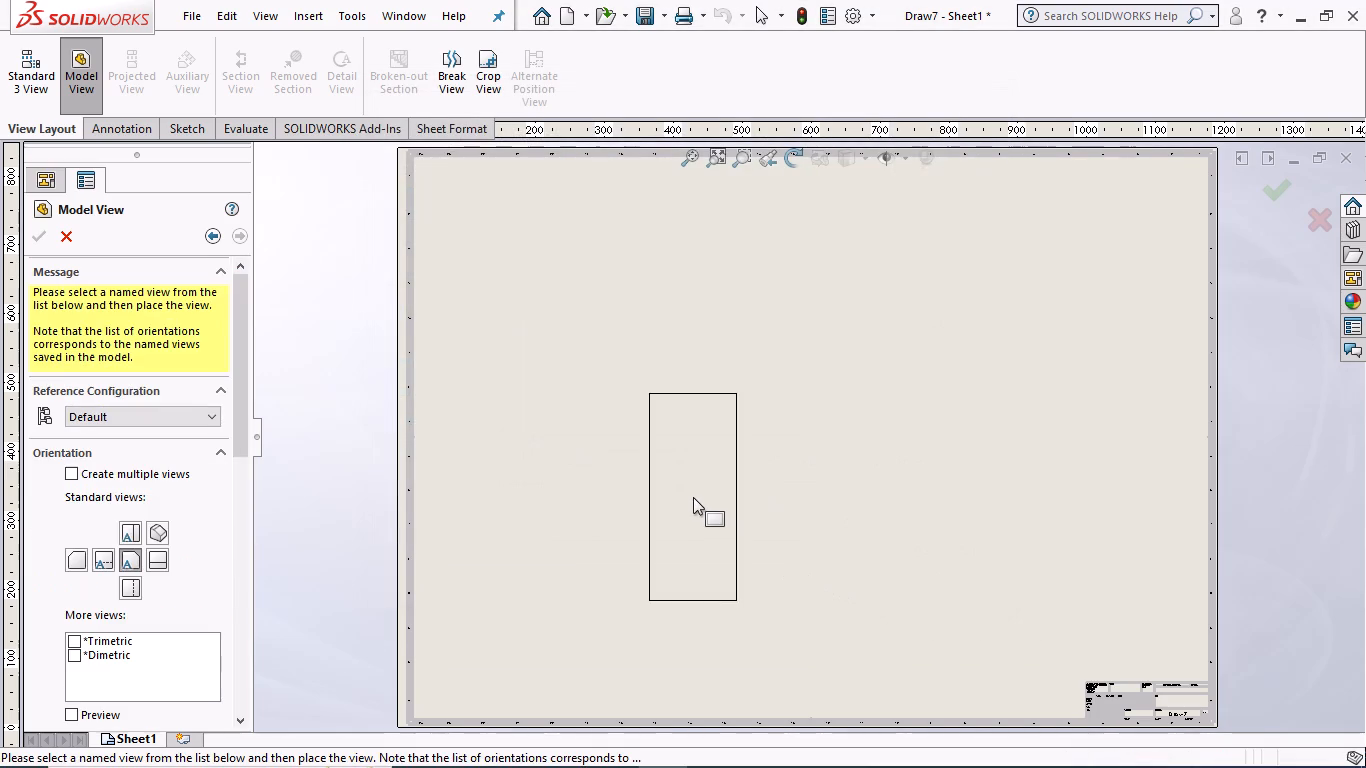
pyautogui.click(800, 432)
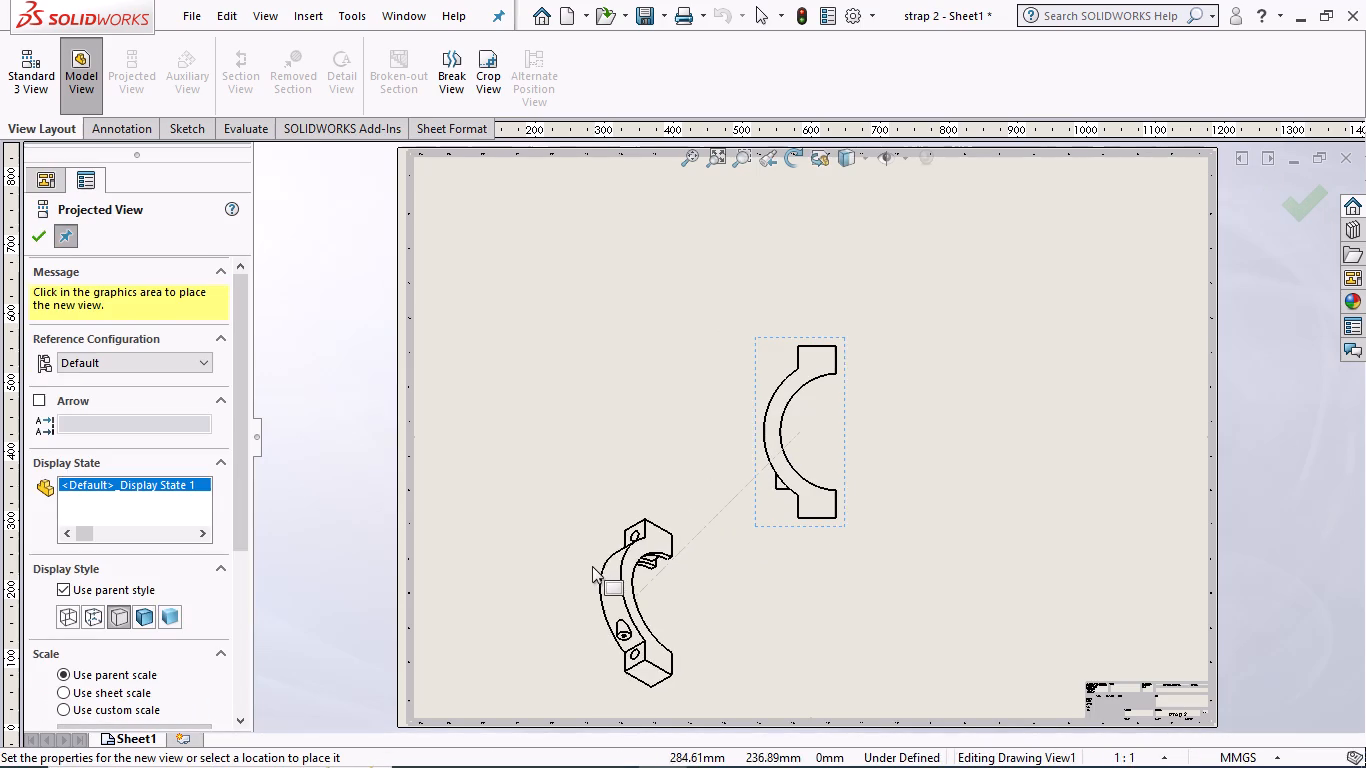
# Project an isometric view to the lower left of the front view, plus views to its right, above it and to its left.
pyautogui.click(583, 560)
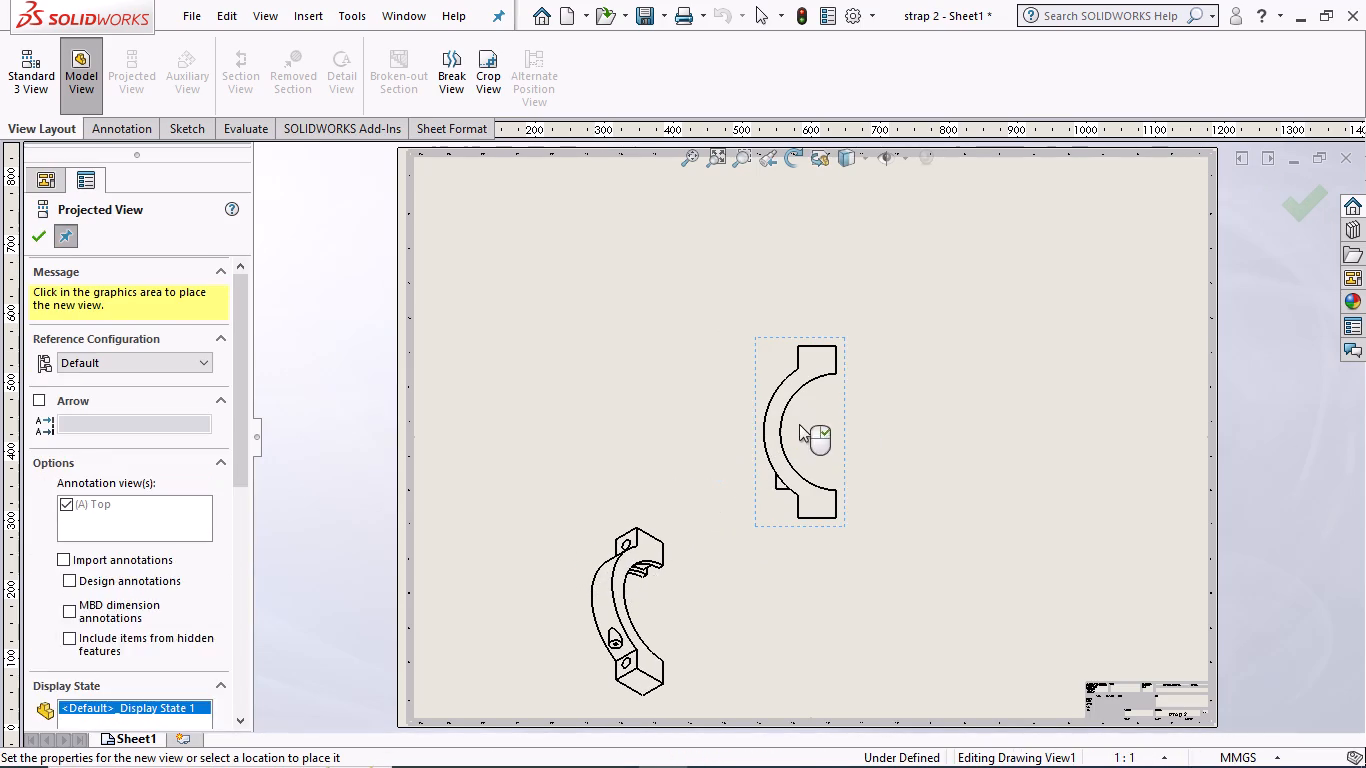
pyautogui.click(1031, 416)
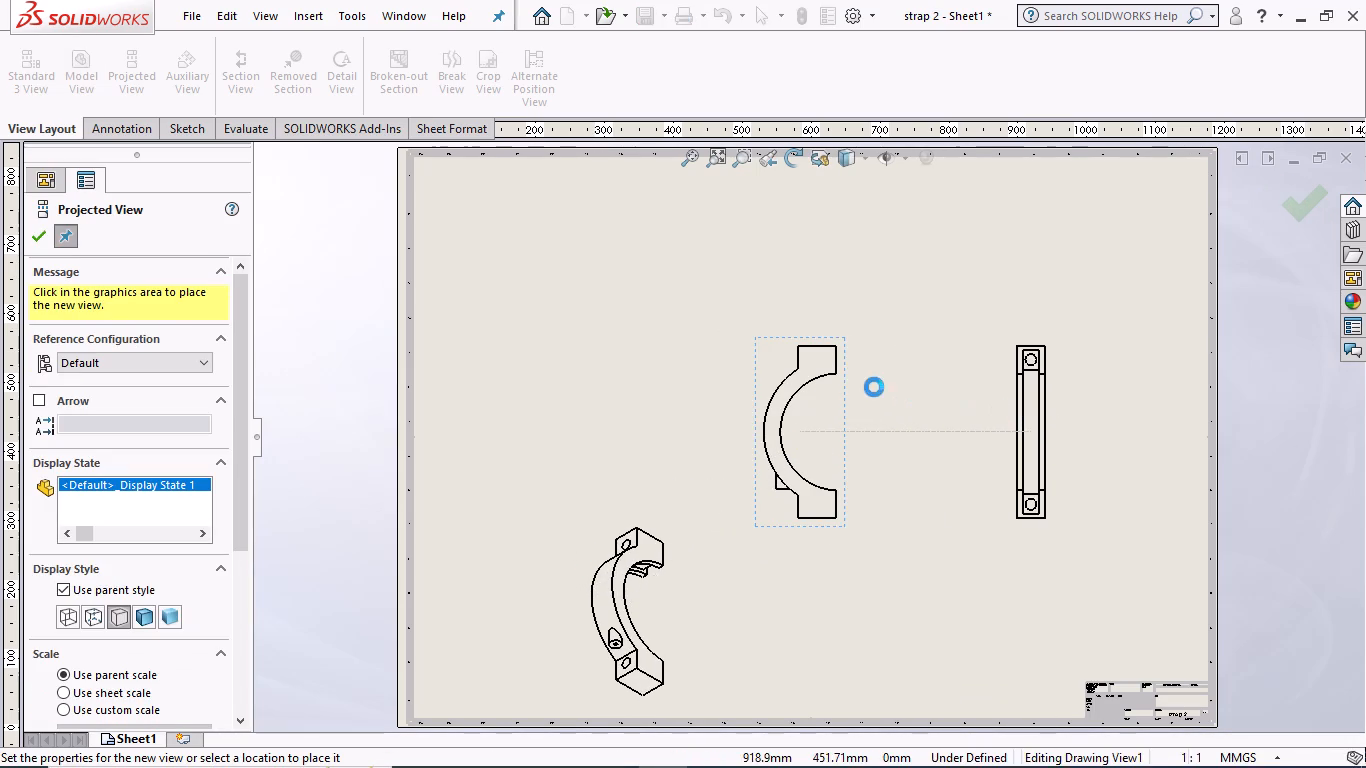
pyautogui.click(790, 245)
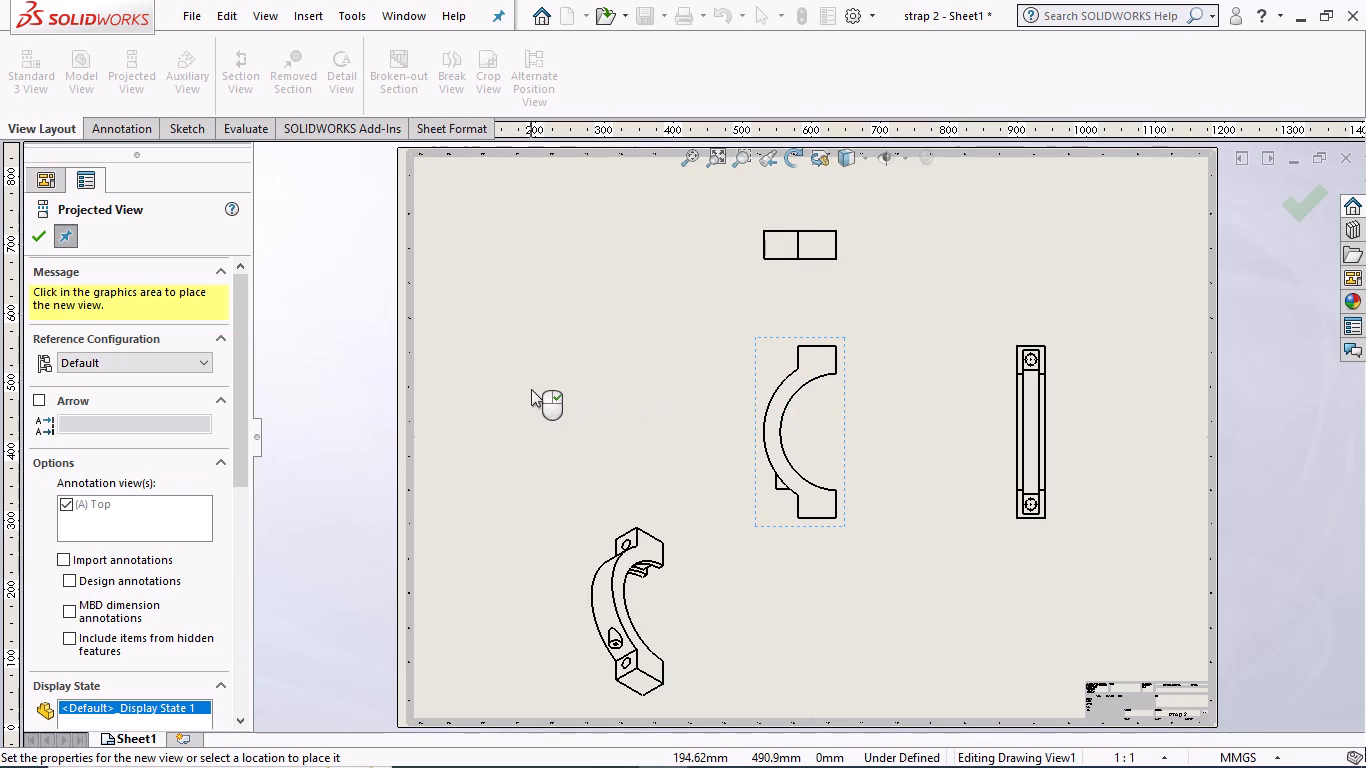
pyautogui.click(477, 408)
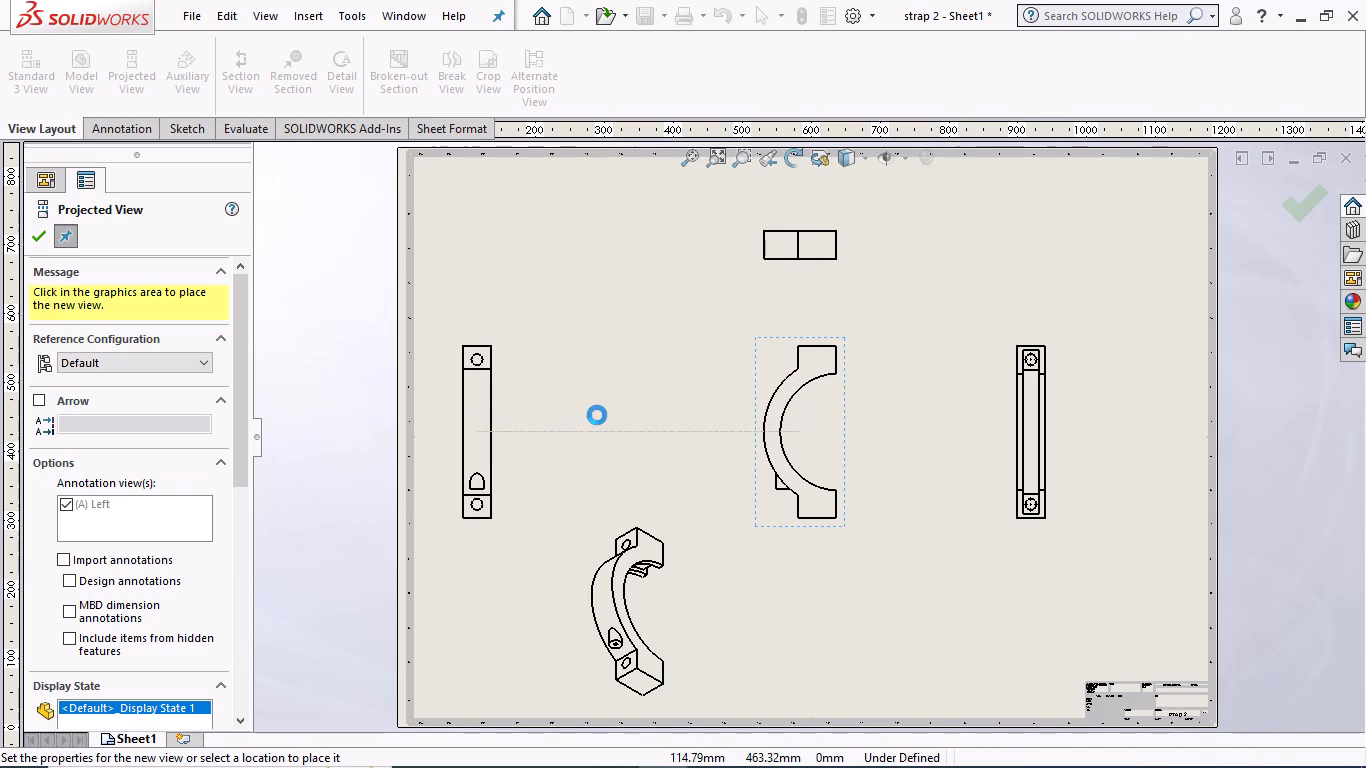
pyautogui.press('Escape')
# Dimension the radius of strap 2's inner arc in the front view.
pyautogui.scroll(-1, 707, 520)
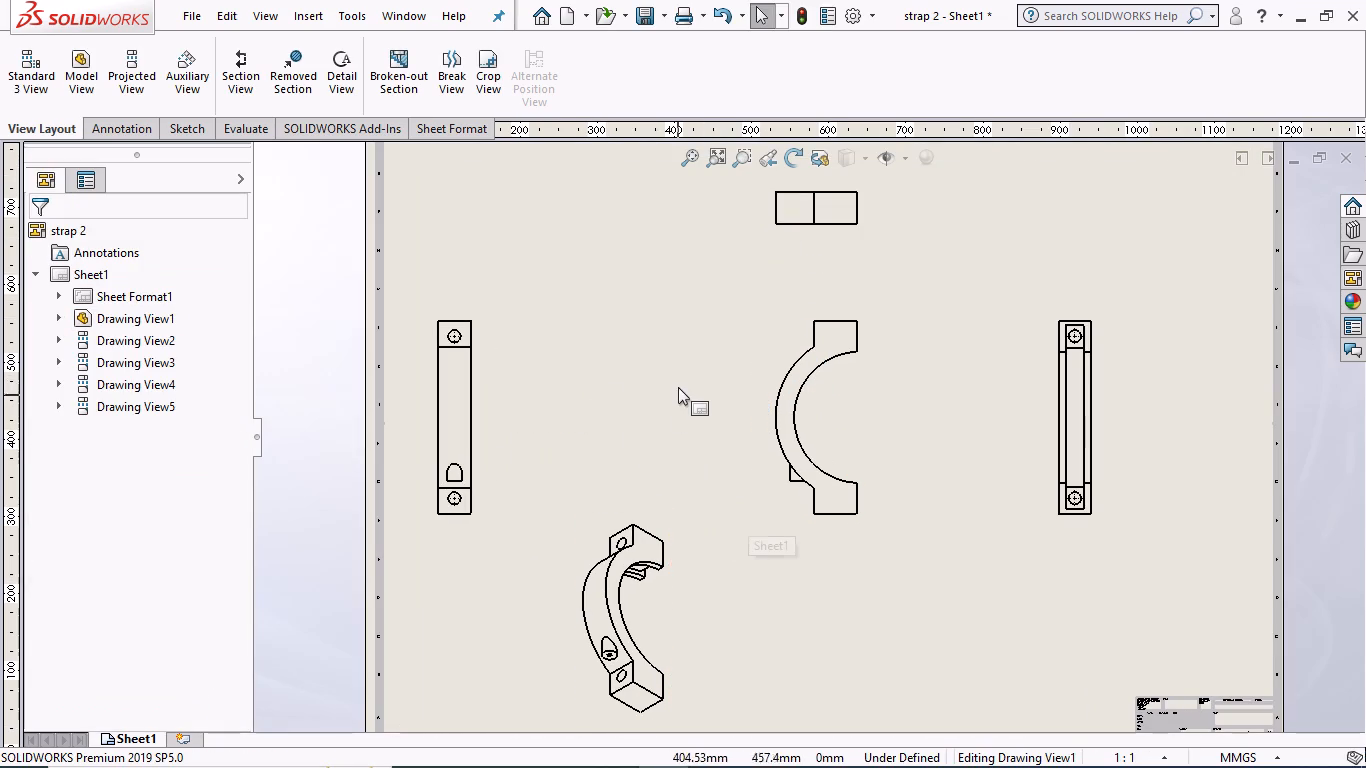
pyautogui.rightClick(666, 381)
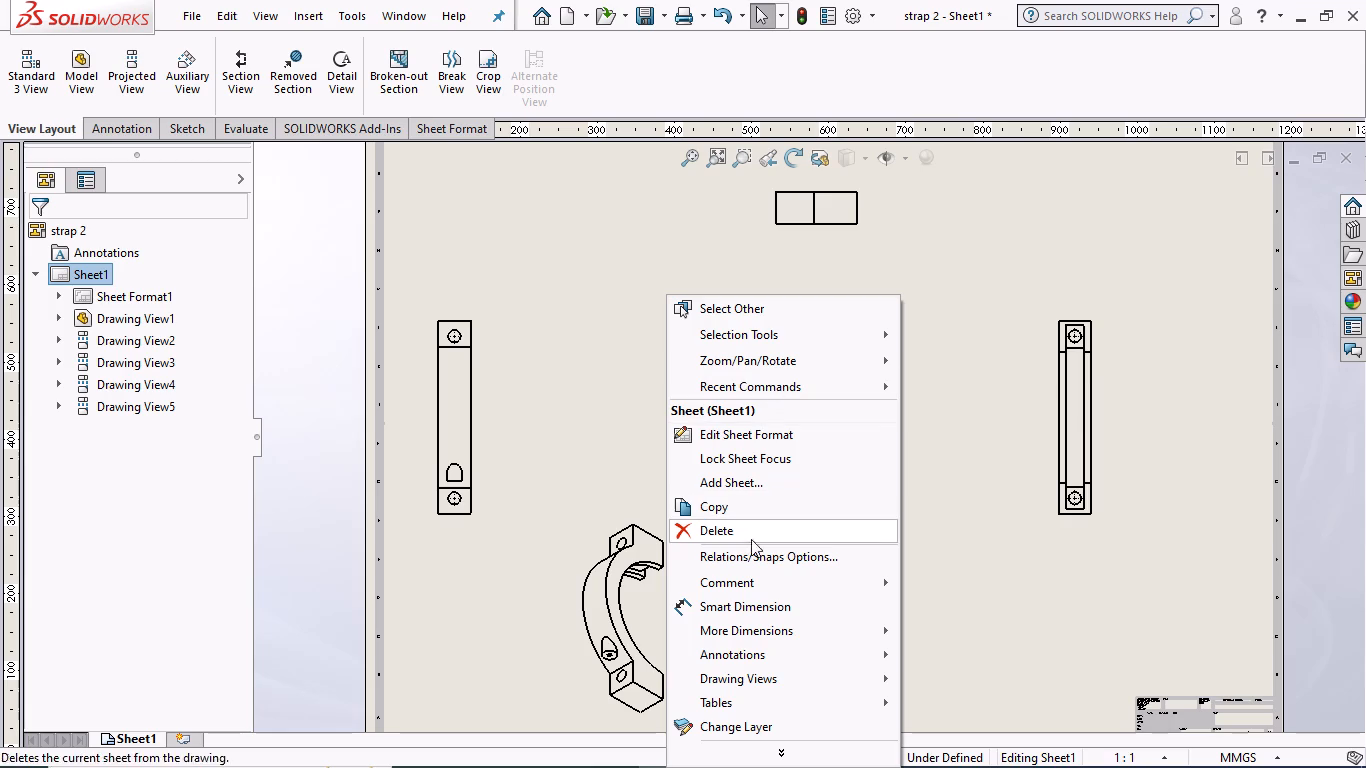
pyautogui.click(771, 610)
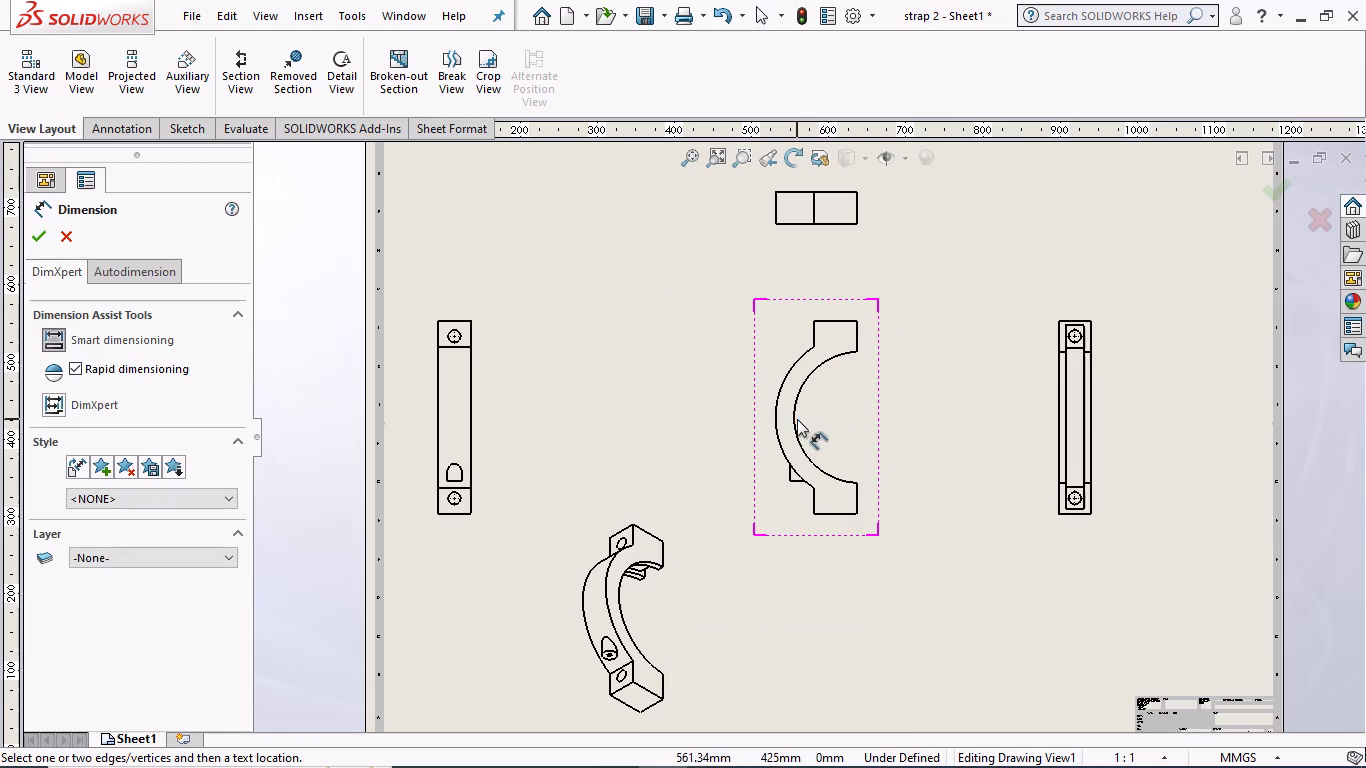
pyautogui.click(792, 412)
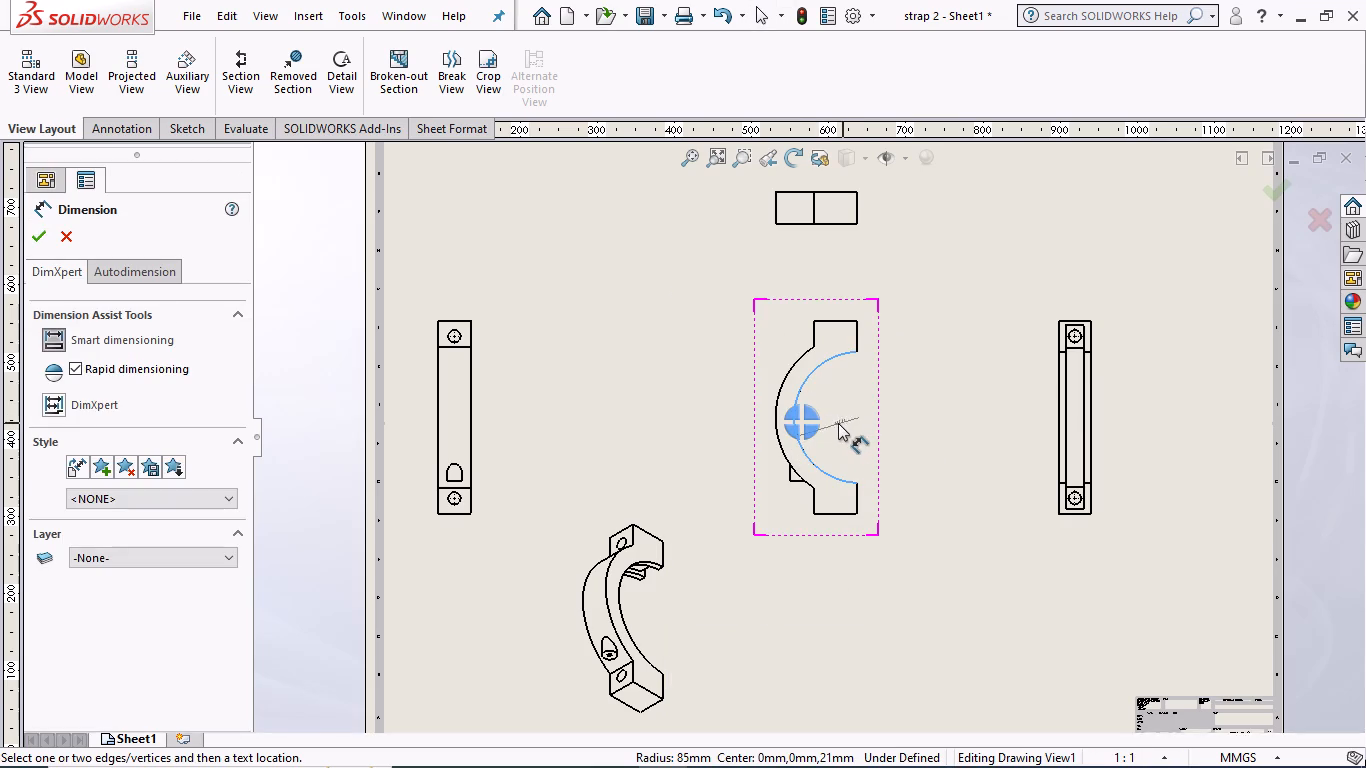
pyautogui.click(827, 418)
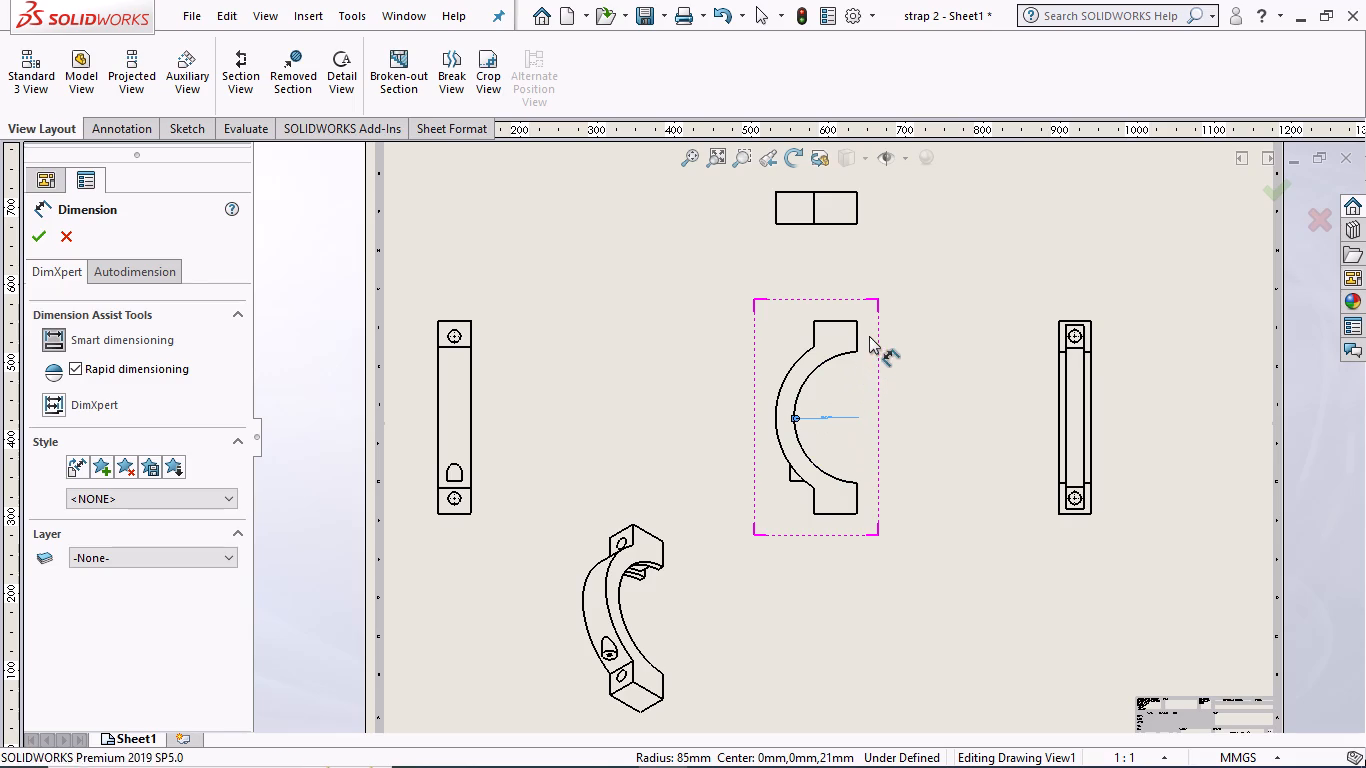
# Dimension the upper lug's height along its inner edge and its width along its top edge in the front view.
pyautogui.click(857, 335)
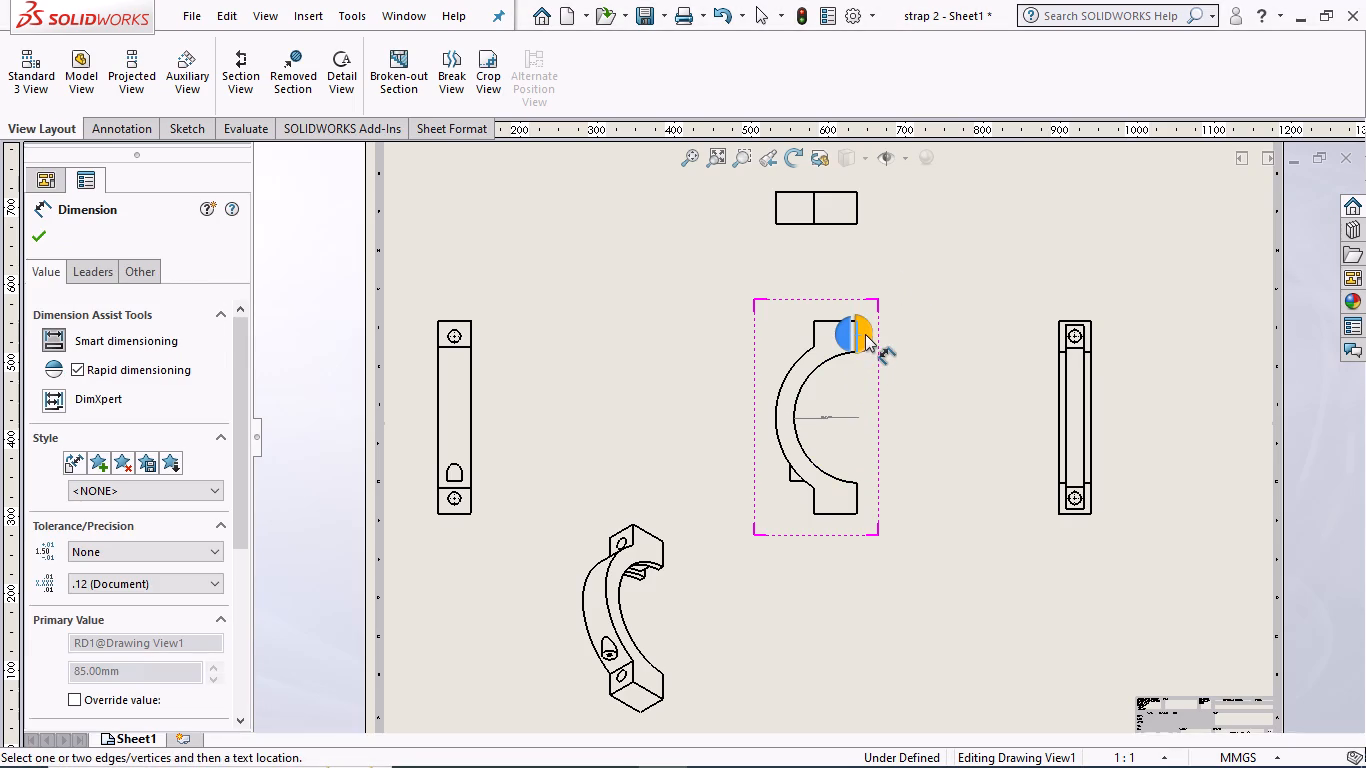
pyautogui.click(866, 334)
pyautogui.click(832, 318)
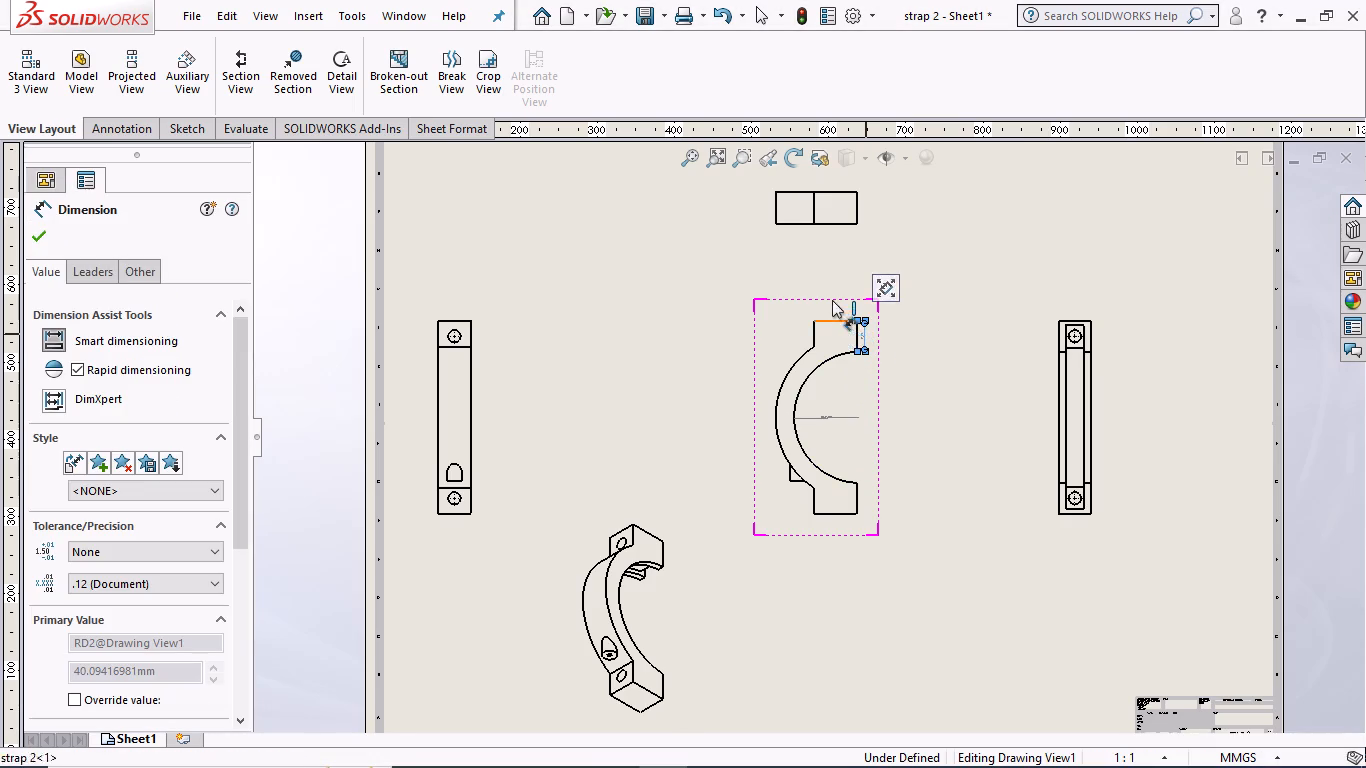
pyautogui.click(832, 300)
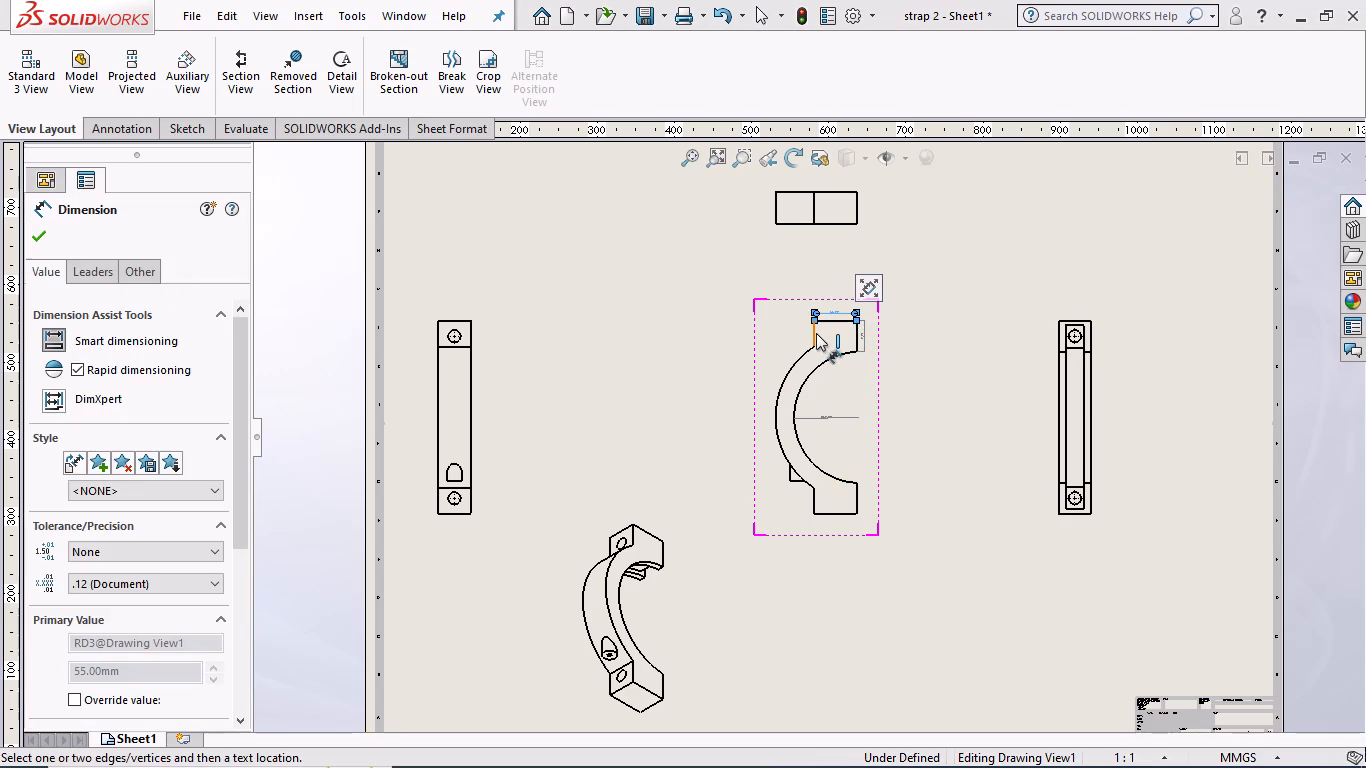
# Dimension the height of the upper lug's outer edge and the radius of the outer arc in the front view.
pyautogui.click(816, 333)
pyautogui.click(789, 336)
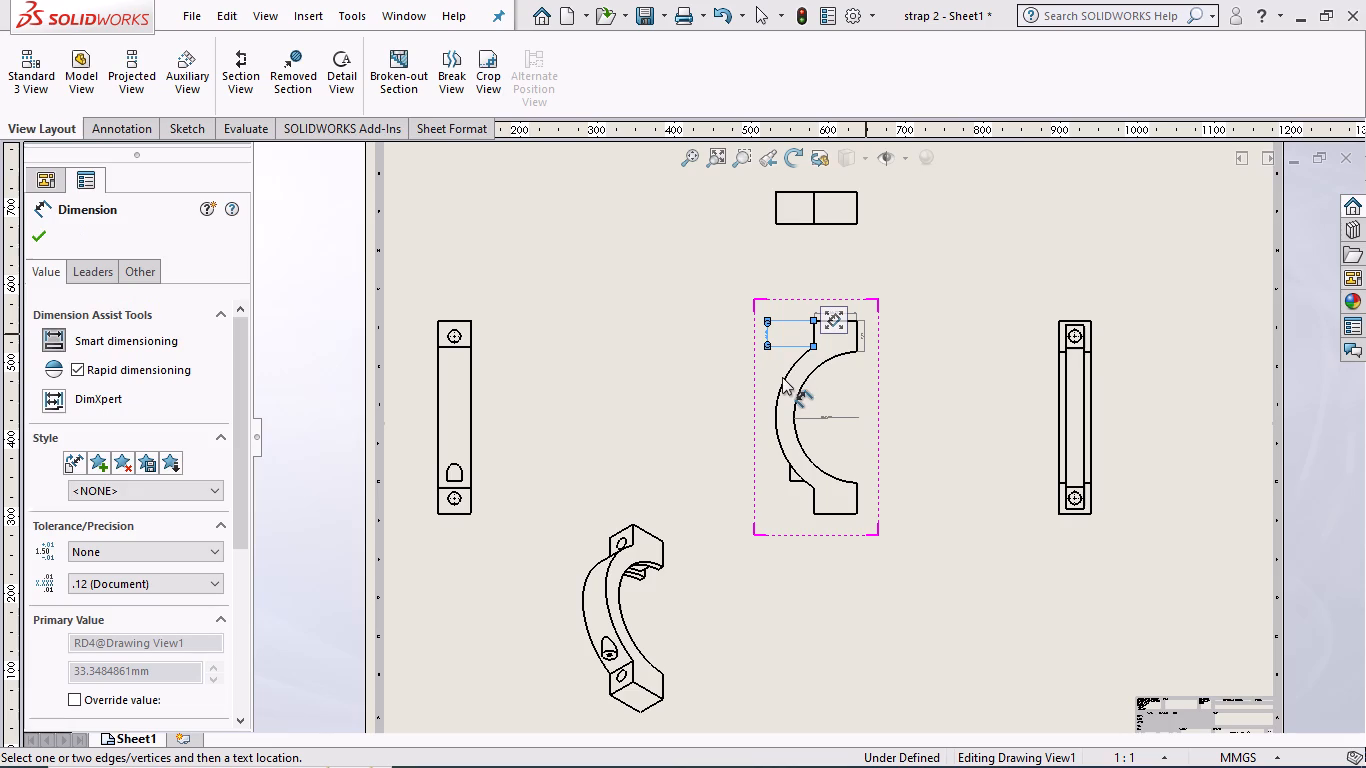
pyautogui.click(788, 368)
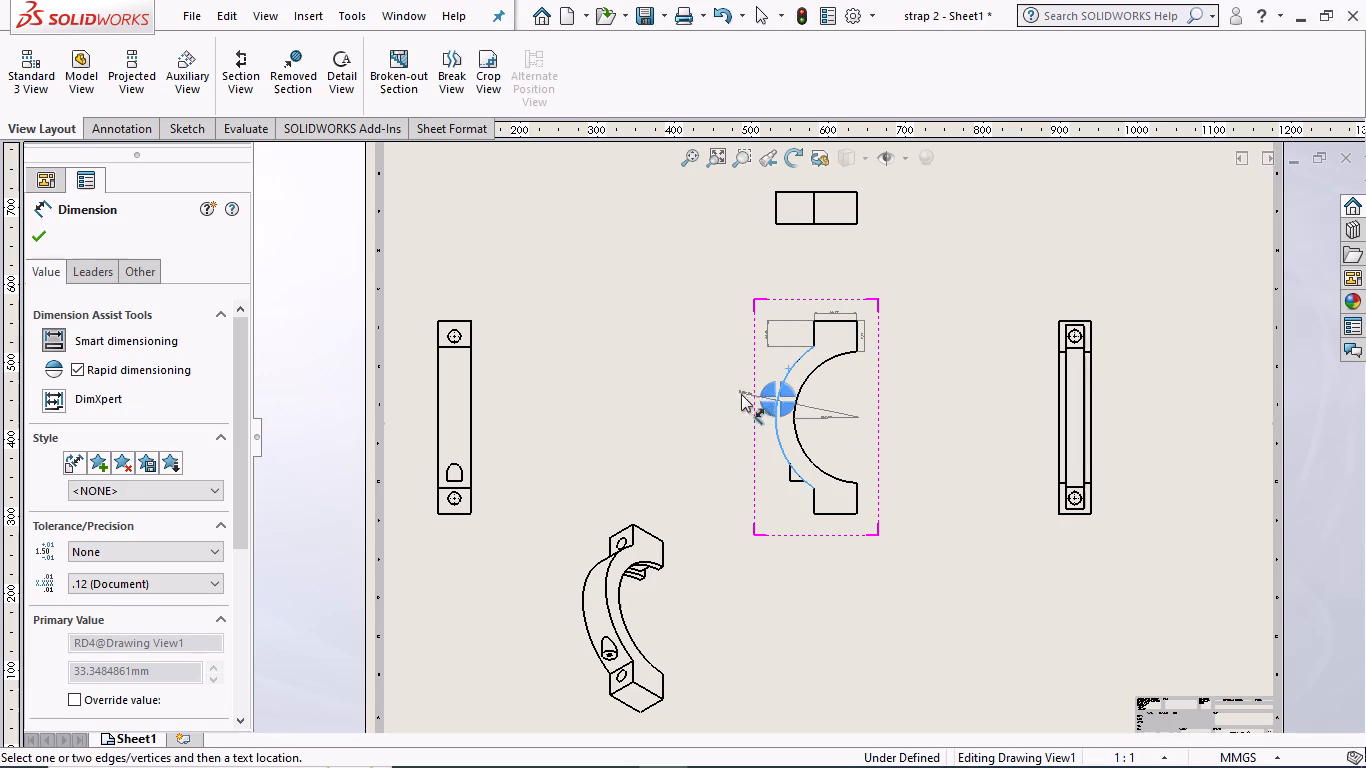
pyautogui.click(727, 398)
# Dimension the lower lug's width along its bottom edge in the front view.
pyautogui.scroll(-3, 840, 507)
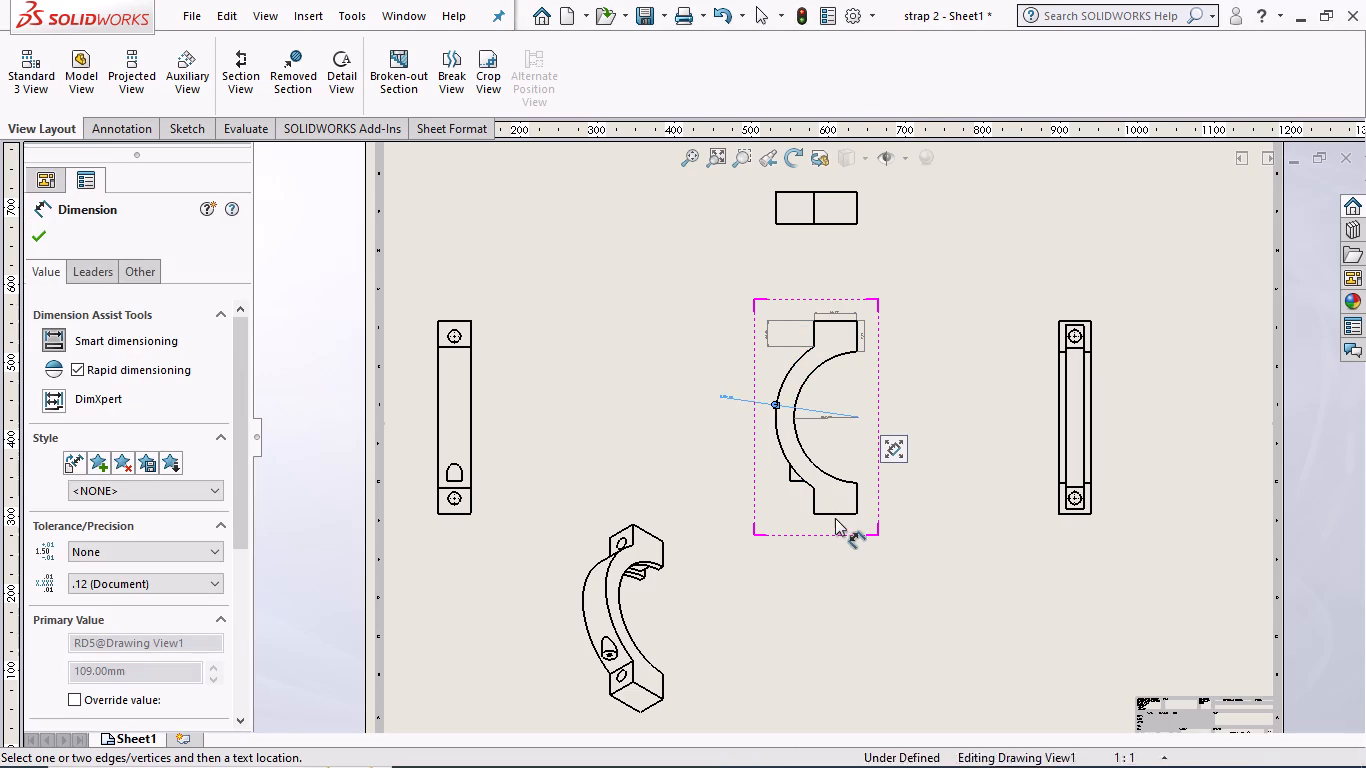
pyautogui.click(836, 513)
pyautogui.click(833, 549)
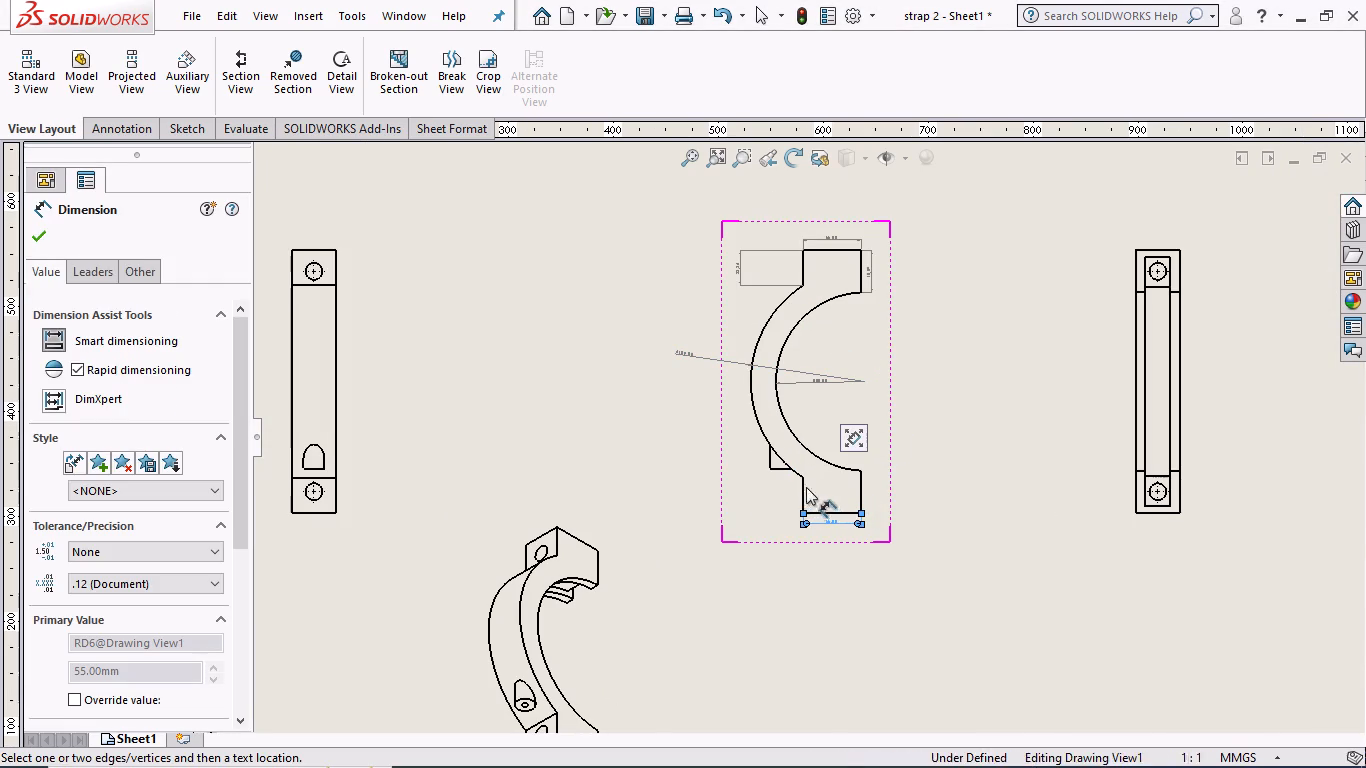
# Dimension the small boss on the outer arc in the front view: its diameter along the base and its vertical side's height.
pyautogui.click(776, 469)
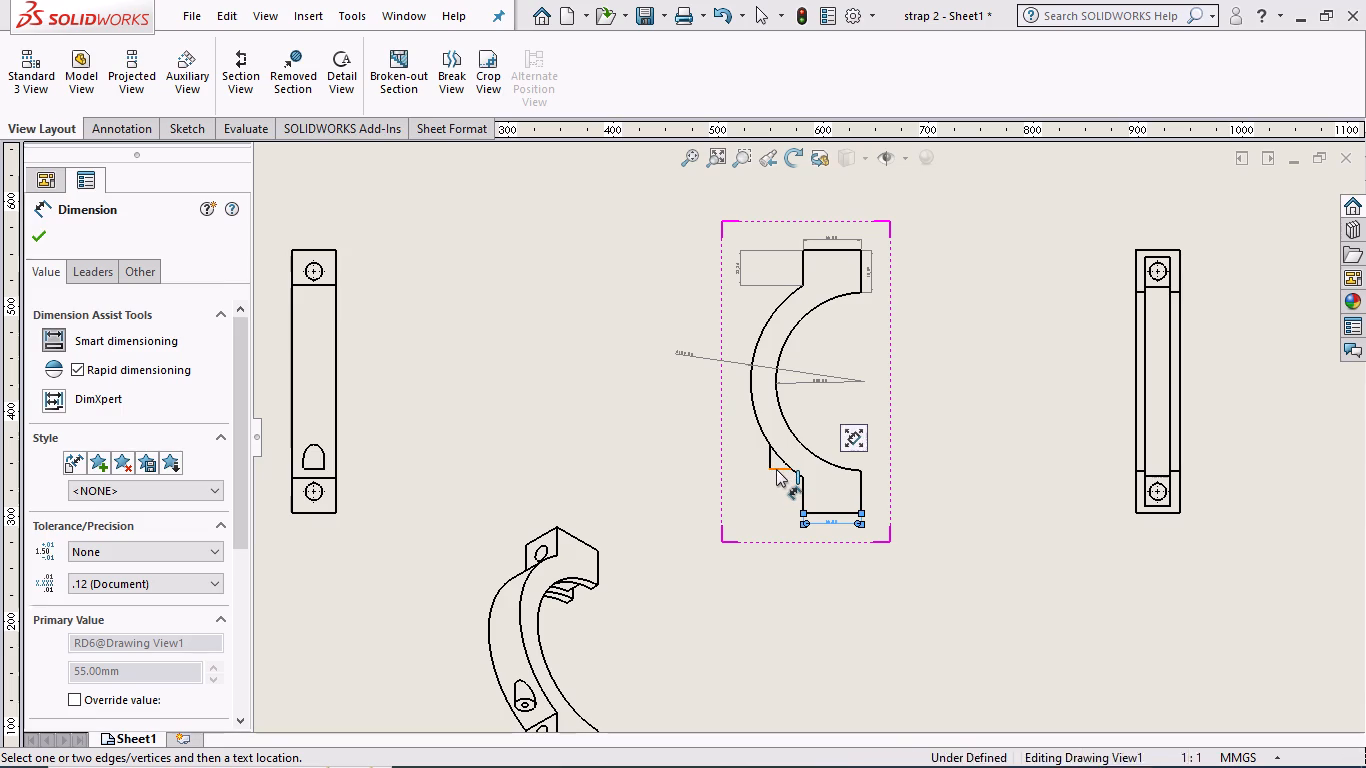
pyautogui.click(776, 489)
pyautogui.scroll(-4, 778, 455)
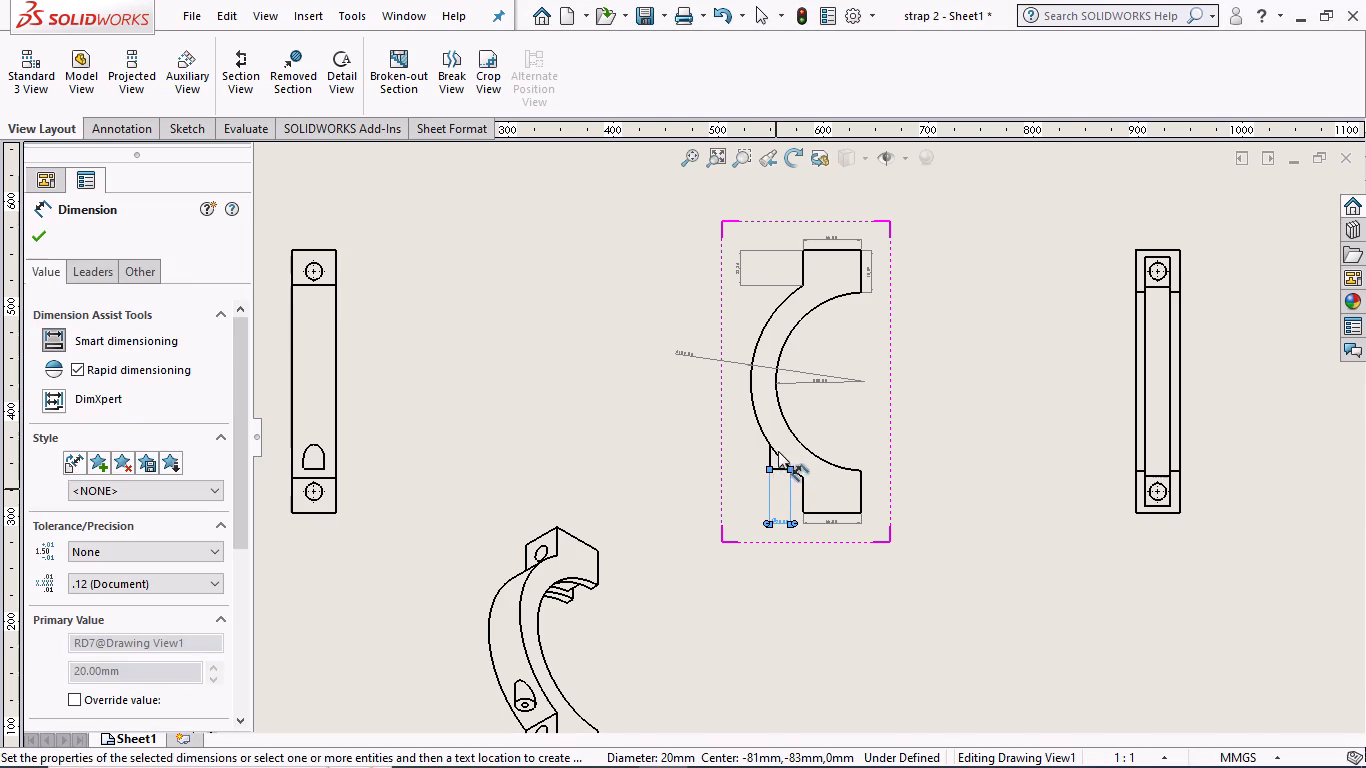
pyautogui.scroll(-6, 778, 451)
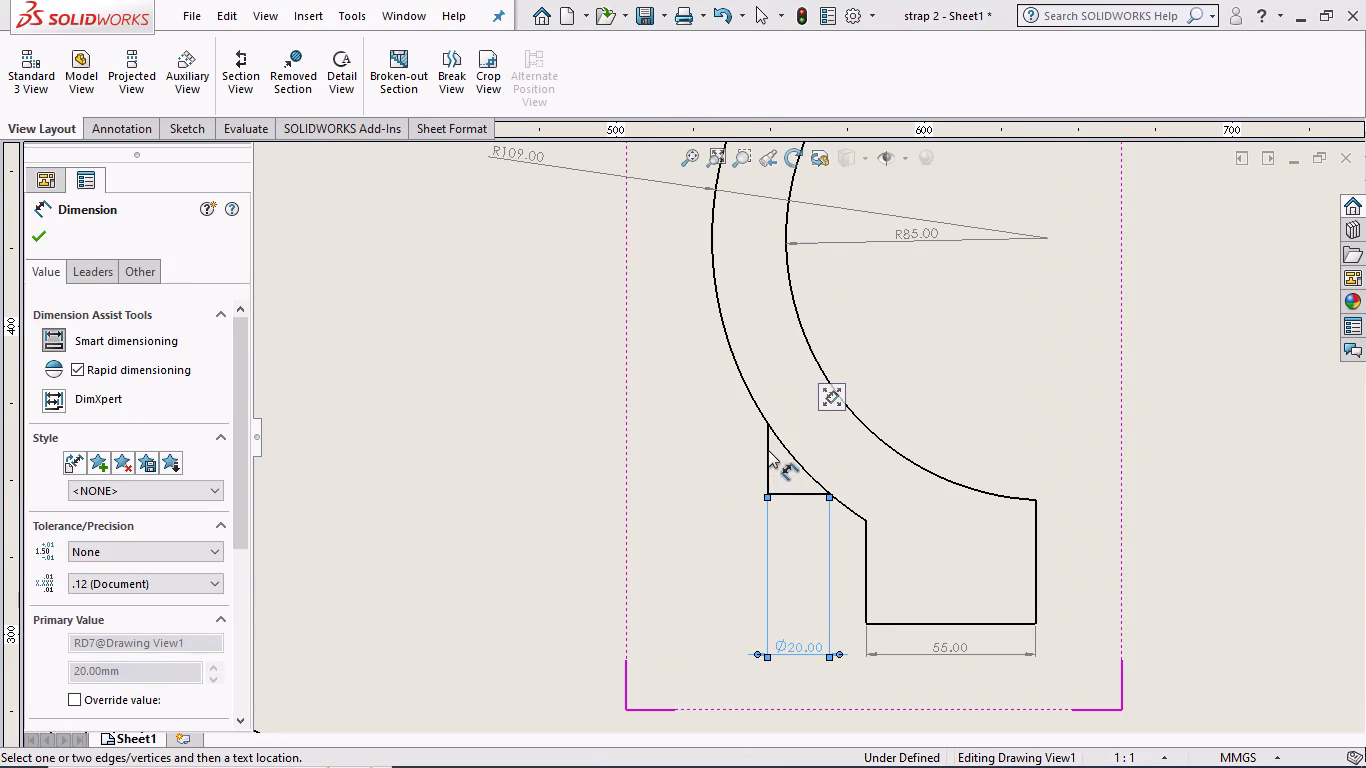
pyautogui.click(767, 443)
pyautogui.click(712, 451)
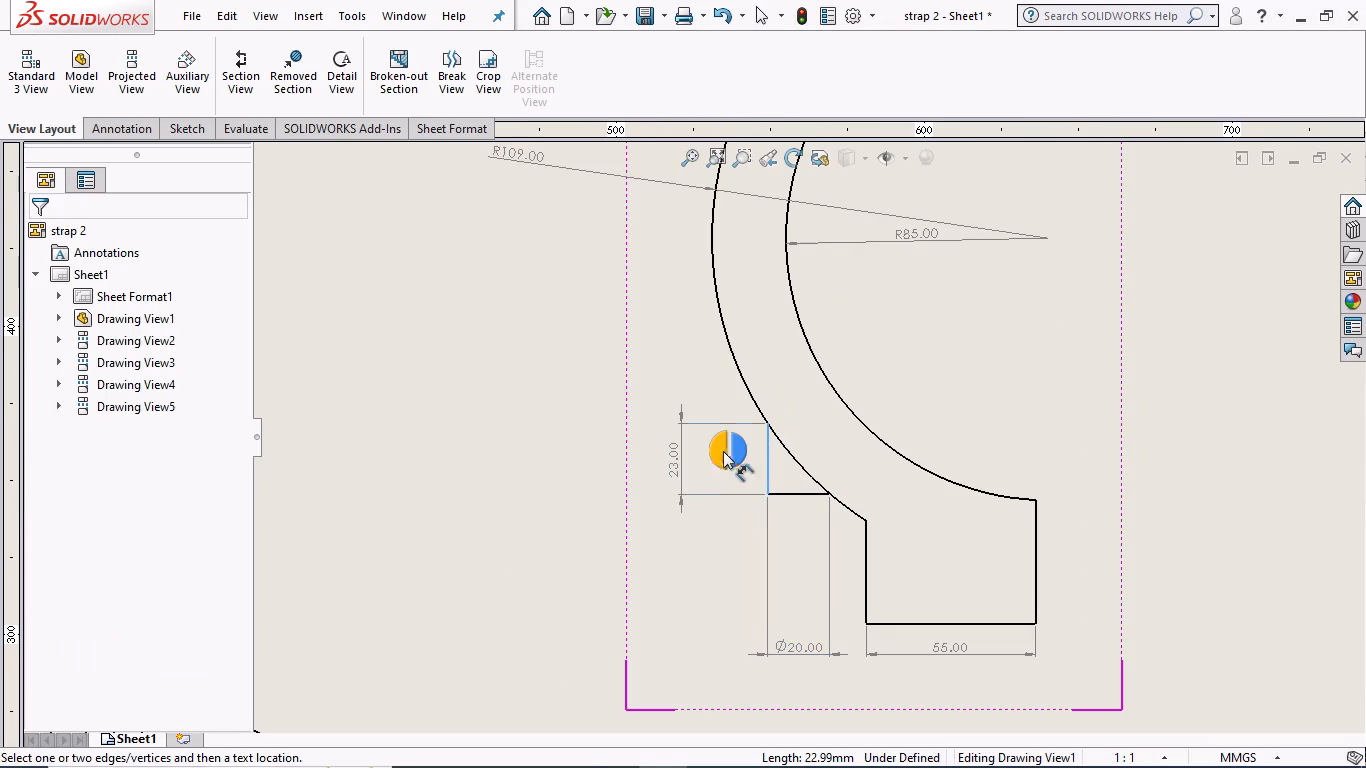
# Dimension the vertical distance from the boss's base to the lower lug's bottom edge in the front view.
pyautogui.scroll(2, 826, 482)
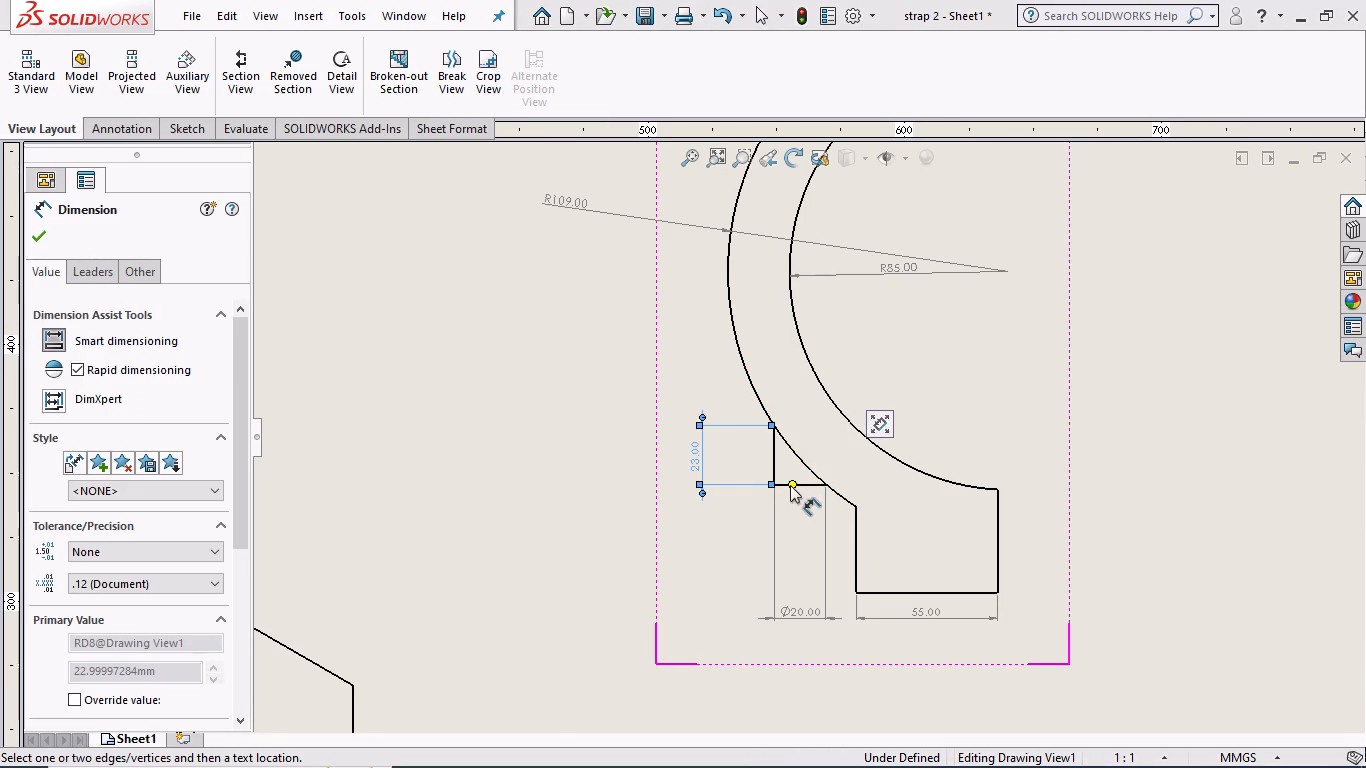
pyautogui.click(790, 485)
pyautogui.click(881, 595)
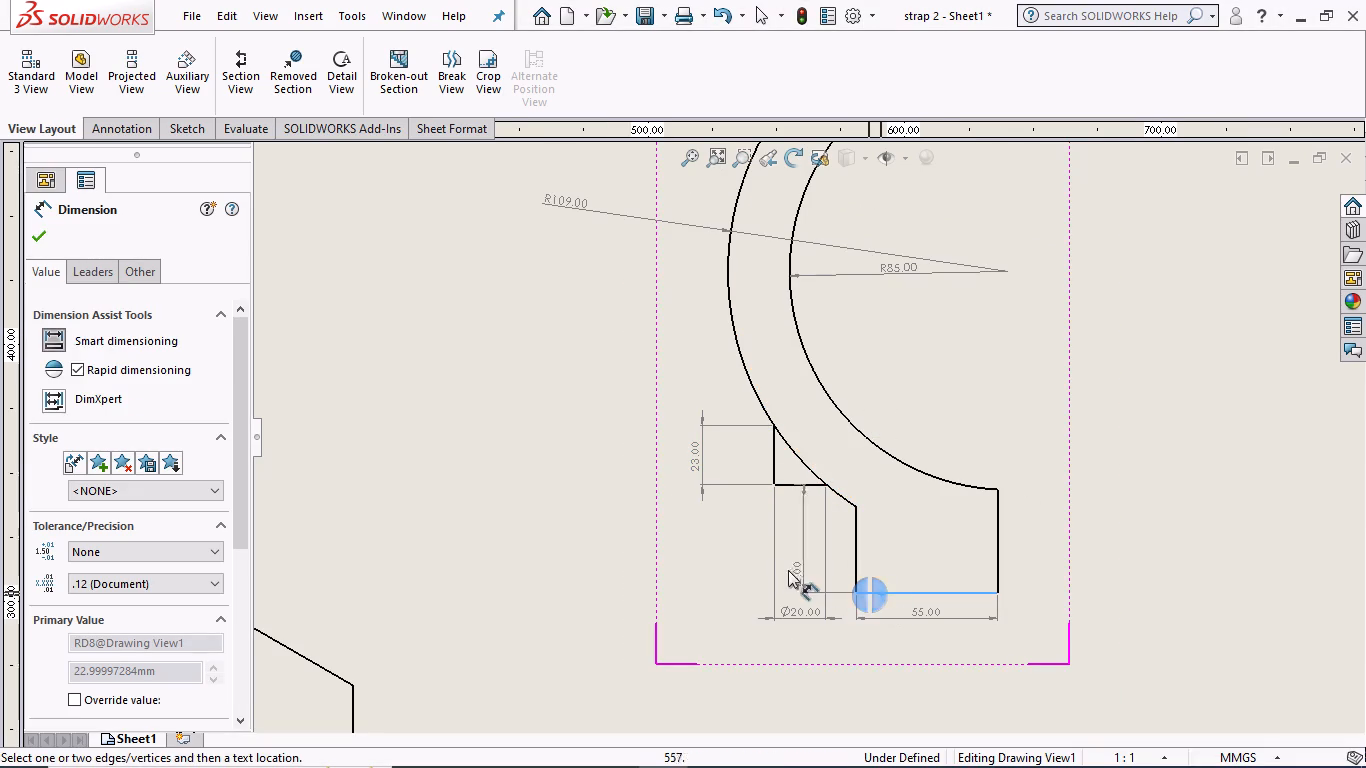
pyautogui.click(724, 566)
# Dimension strap 2's overall height between the upper lug's top edge and the lower lug's bottom edge in the front view.
pyautogui.scroll(5, 911, 529)
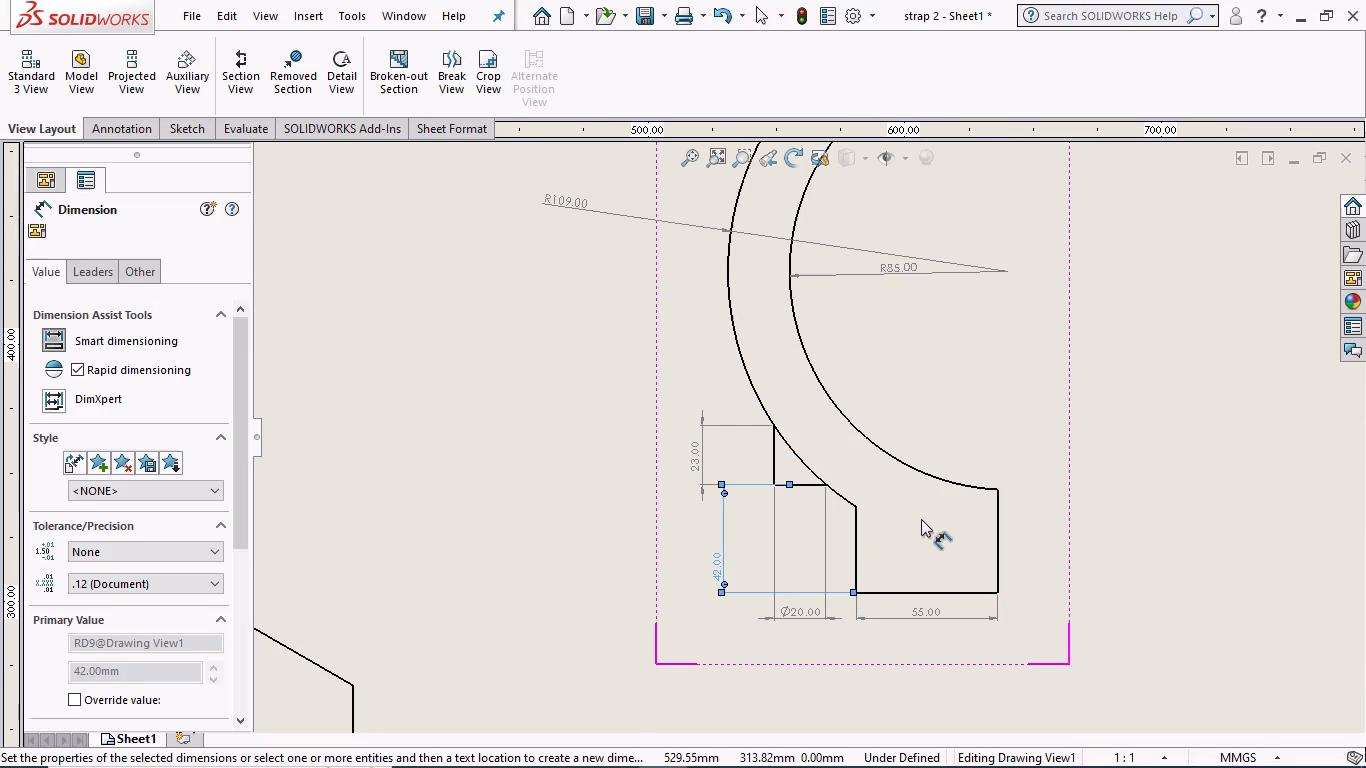
pyautogui.scroll(3, 921, 519)
pyautogui.scroll(2, 893, 353)
pyautogui.scroll(-3, 892, 260)
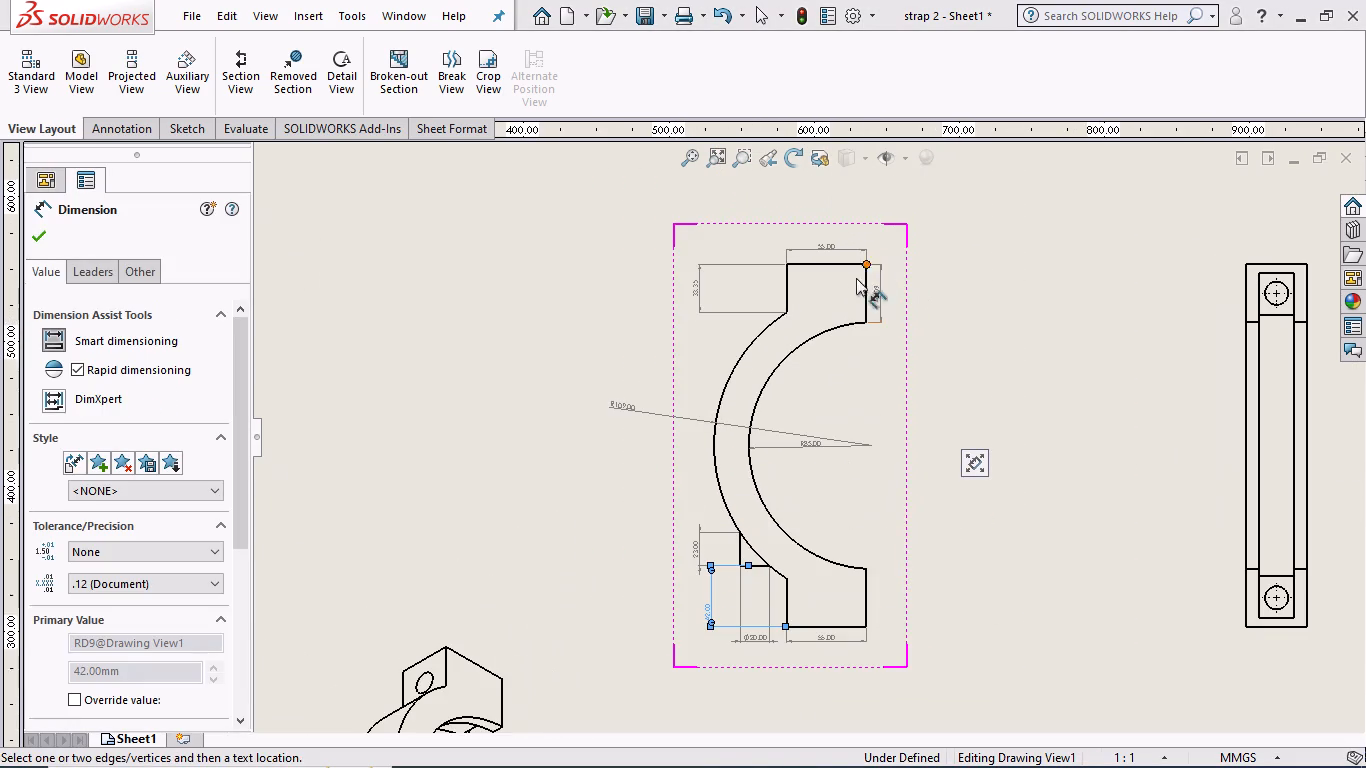
pyautogui.click(840, 263)
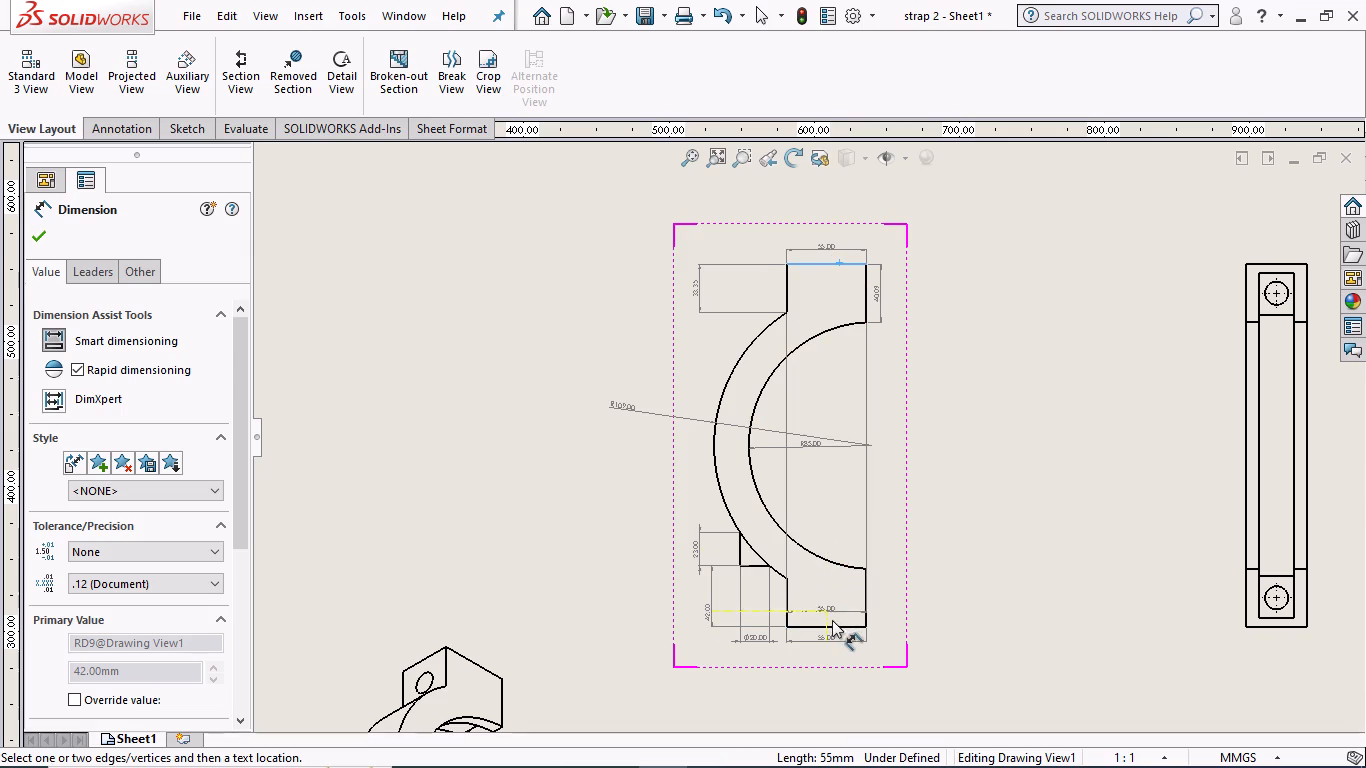
pyautogui.click(846, 625)
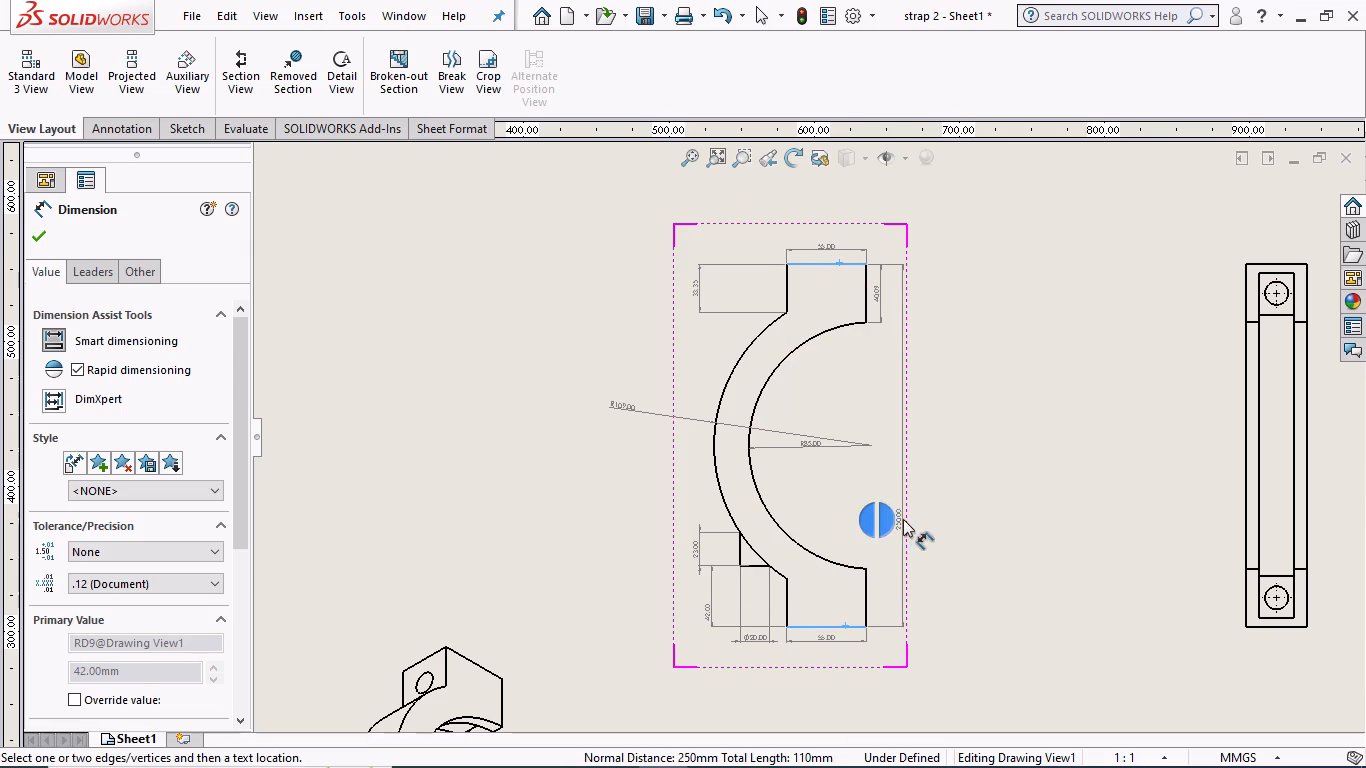
pyautogui.click(898, 529)
# Dimension the diameter of the lower lug's hole in the view to the right of the front view.
pyautogui.scroll(4, 998, 494)
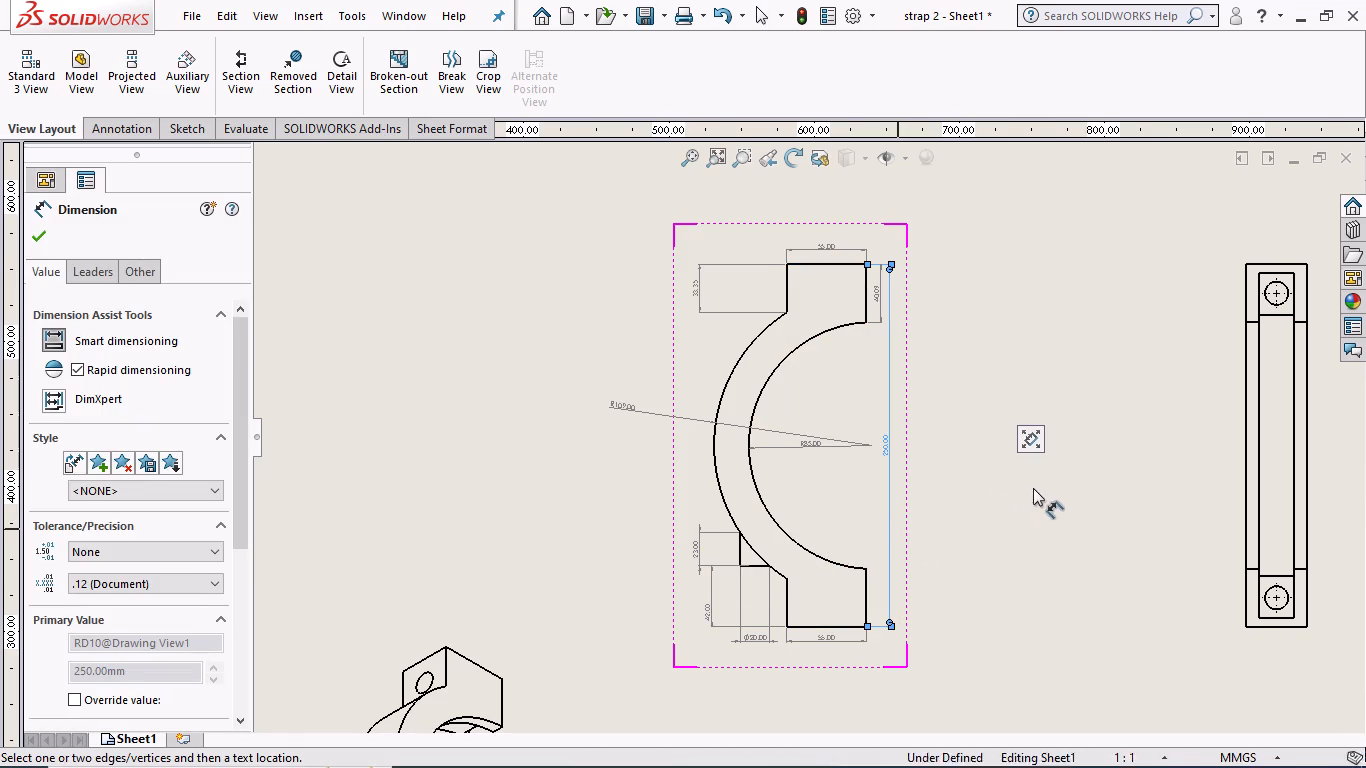
pyautogui.scroll(1, 1061, 479)
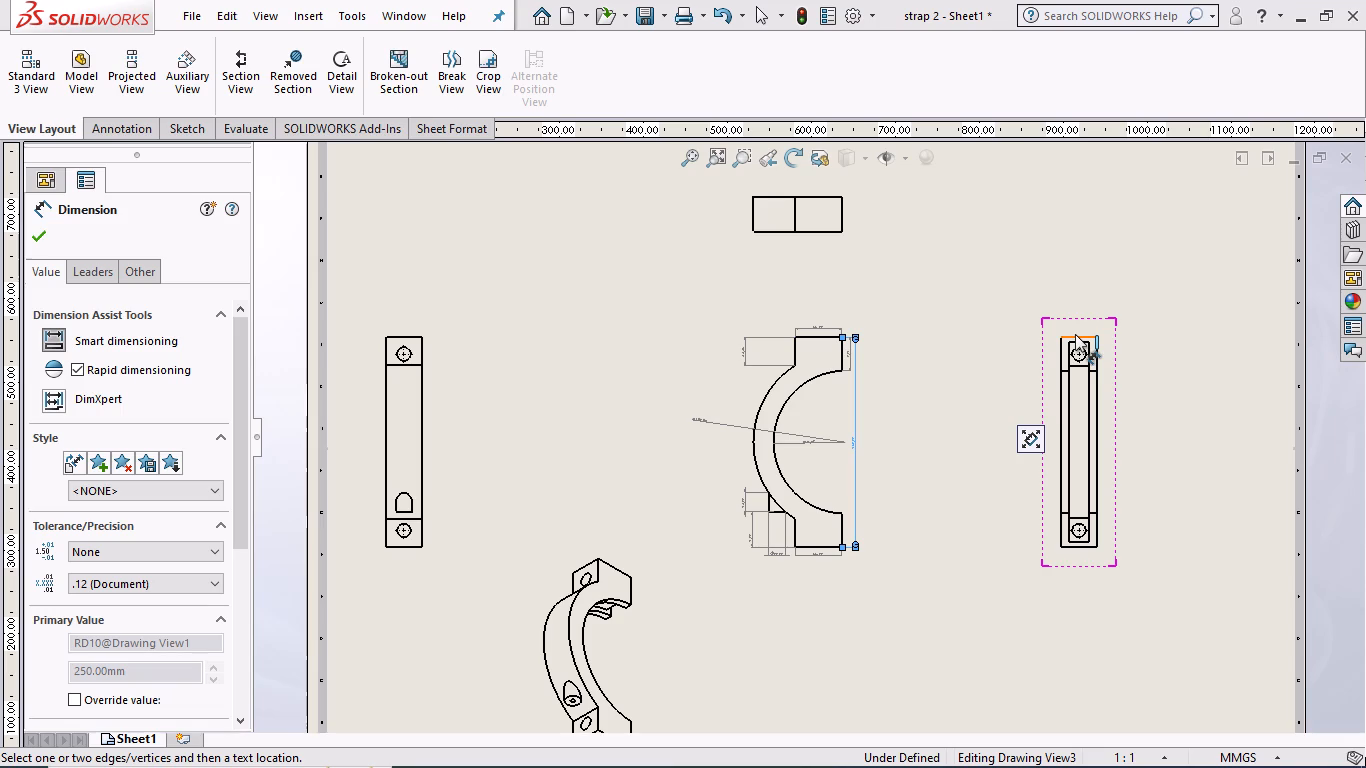
pyautogui.scroll(-5, 1081, 547)
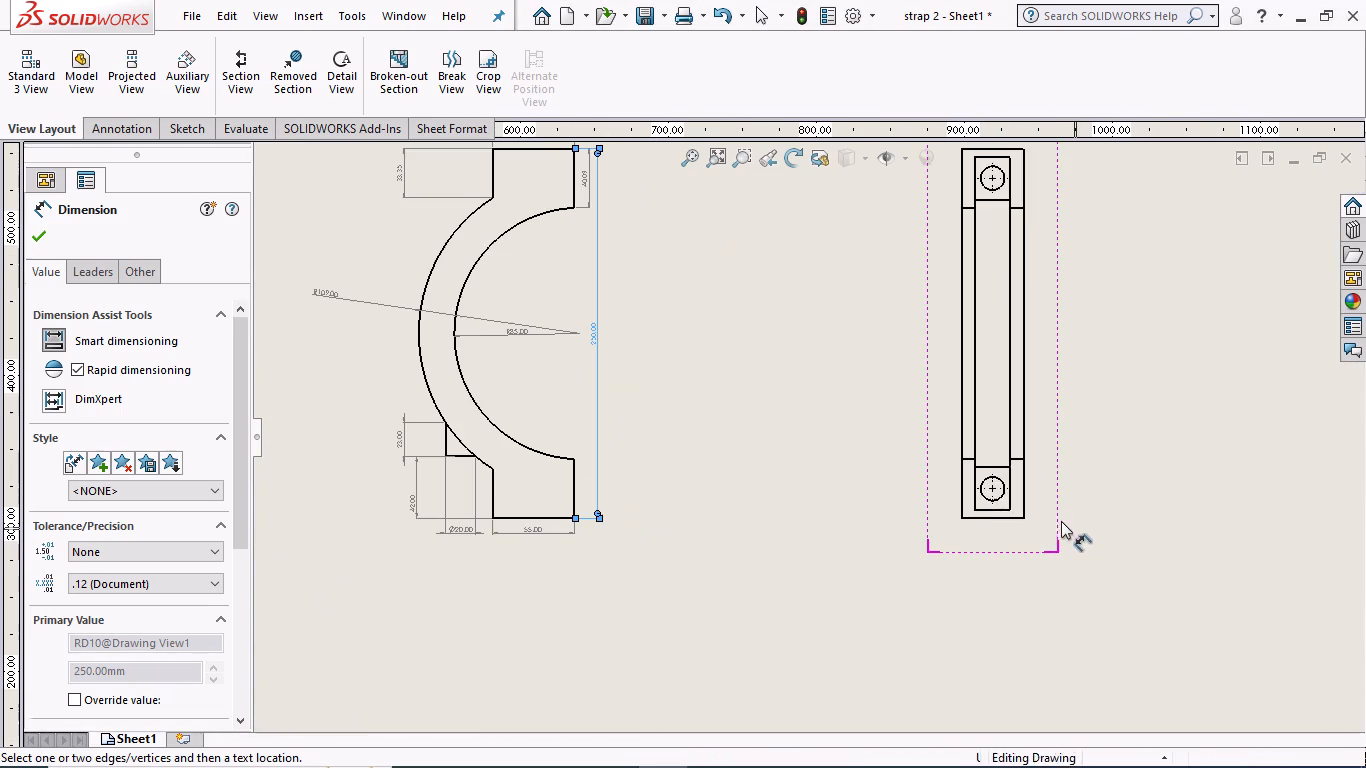
pyautogui.click(1002, 495)
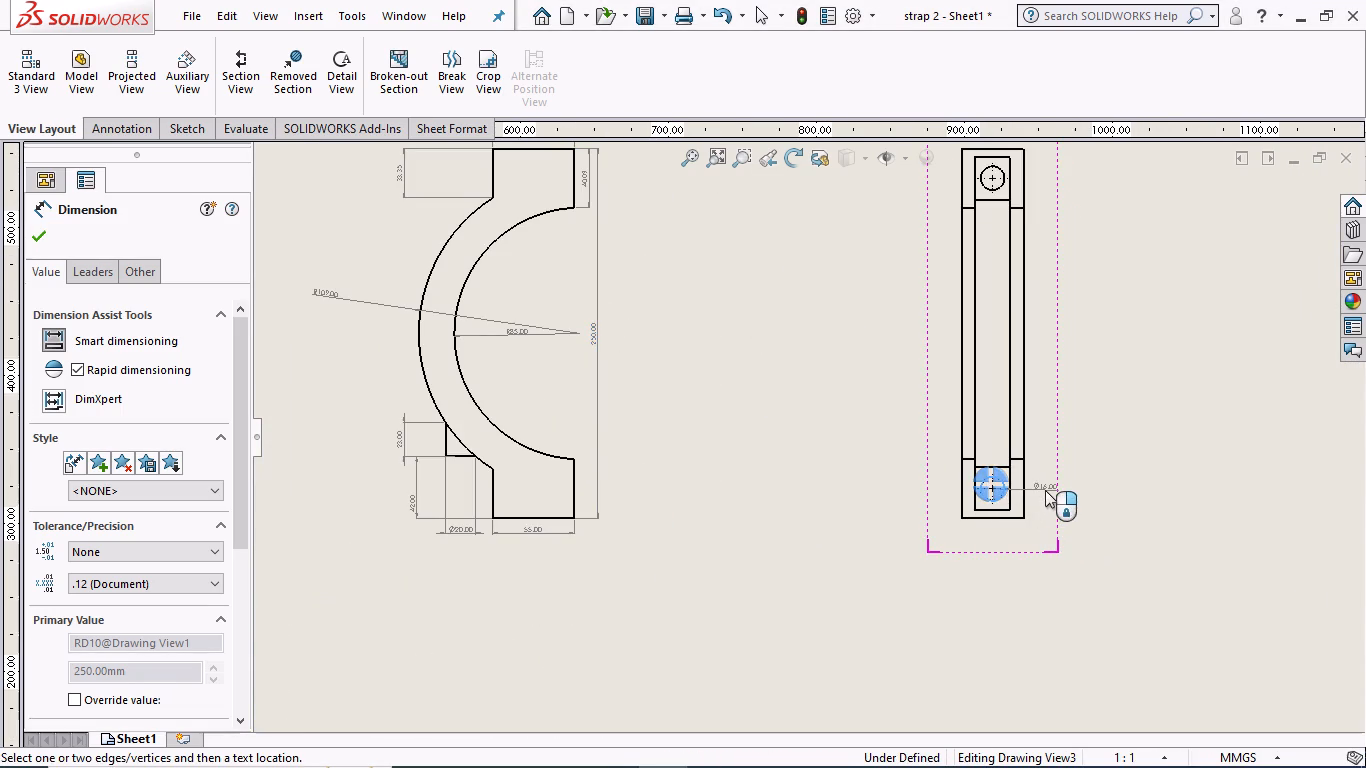
pyautogui.click(1045, 490)
# Dimension the radii of the boss's circular face and its small central hole in the isometric view.
pyautogui.scroll(7, 783, 461)
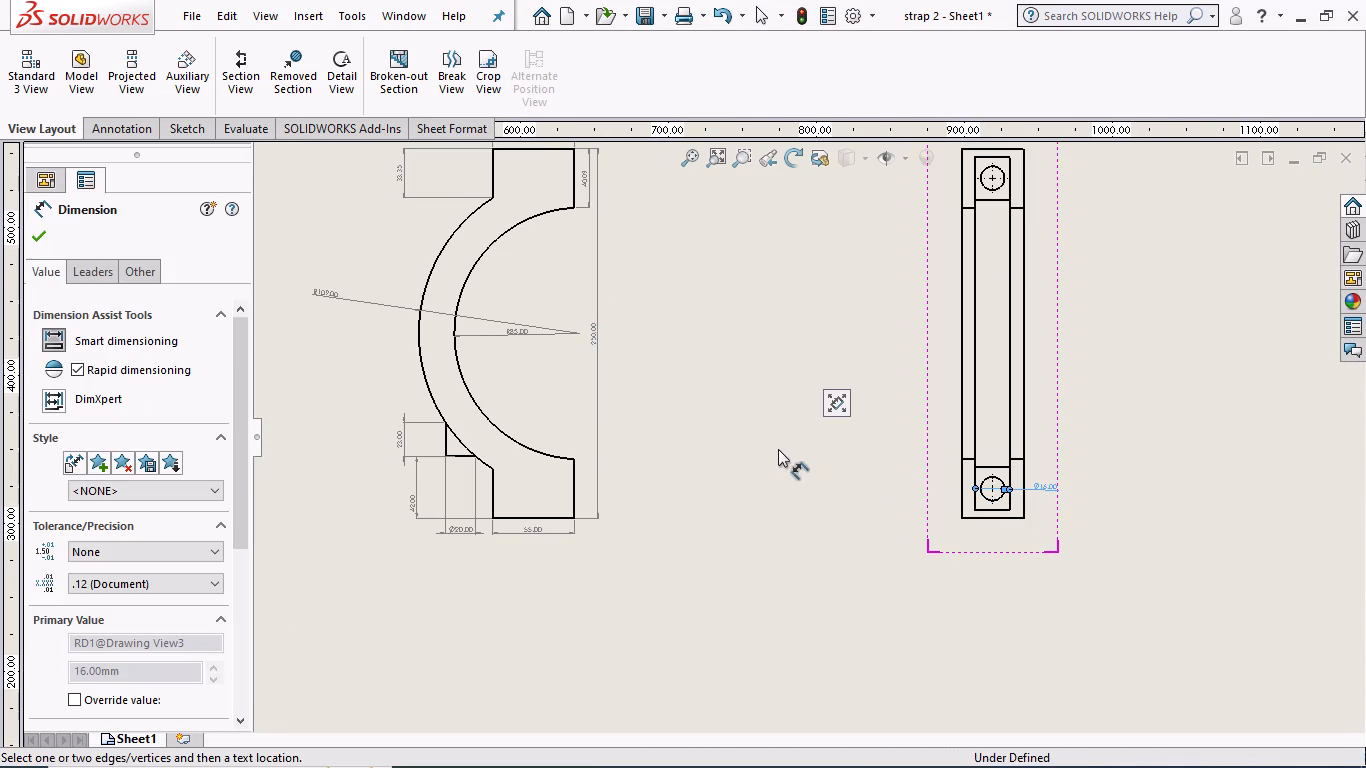
pyautogui.scroll(2, 746, 448)
pyautogui.scroll(-7, 590, 567)
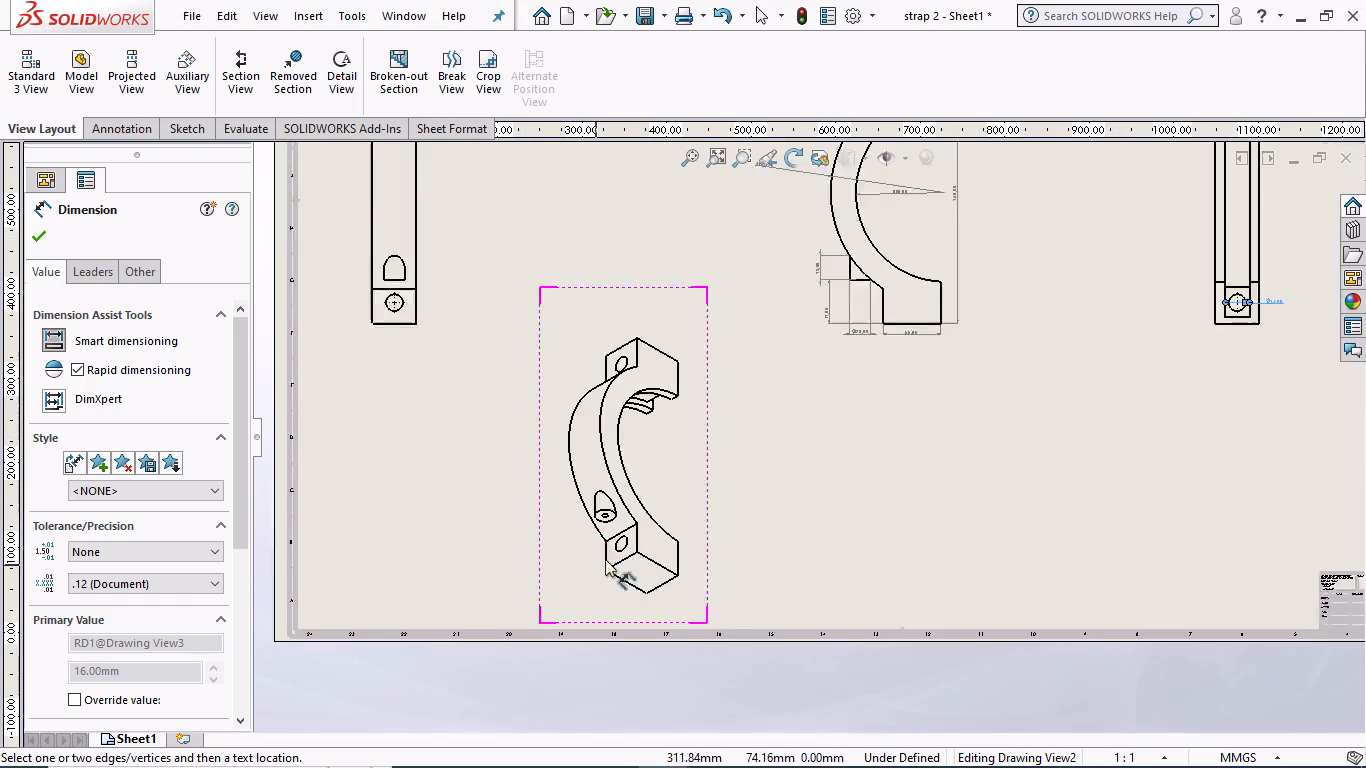
pyautogui.scroll(-3, 605, 559)
pyautogui.click(630, 480)
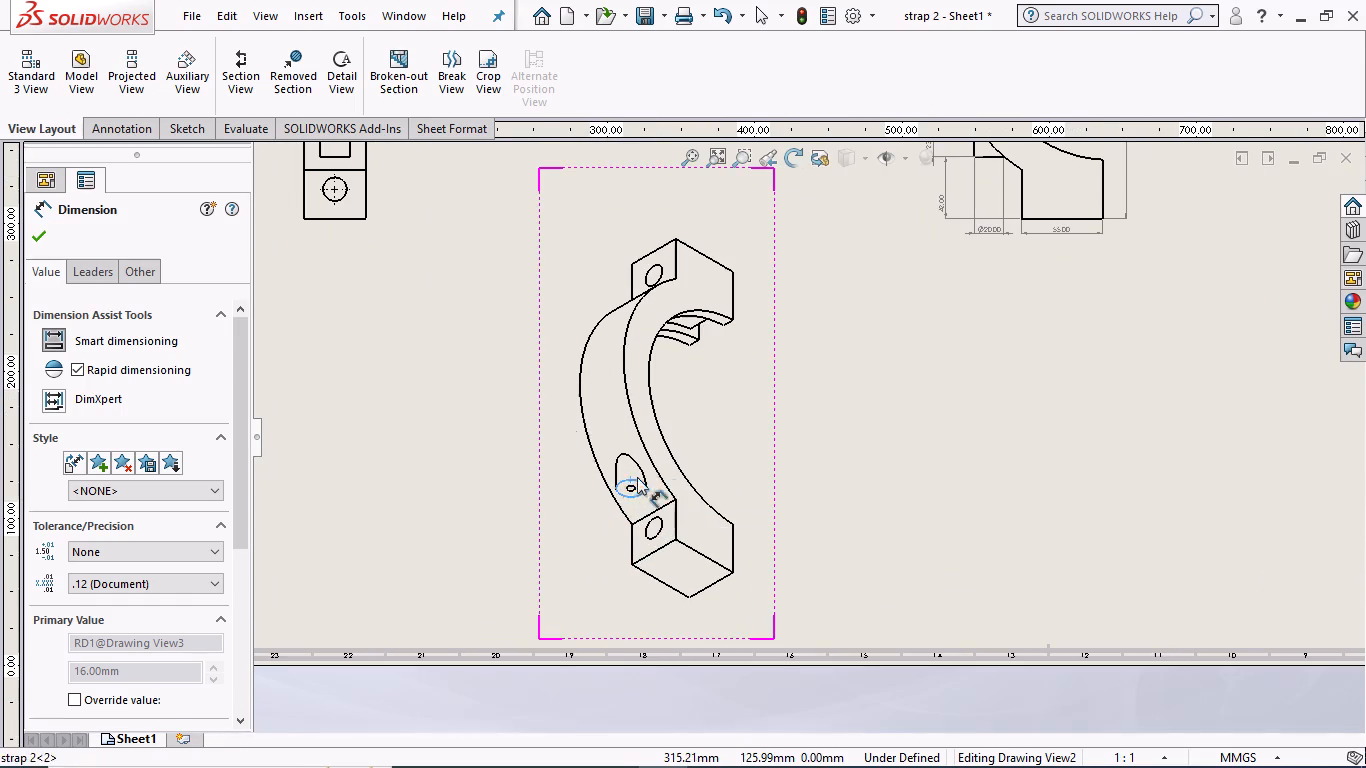
pyautogui.click(705, 441)
pyautogui.scroll(-5, 644, 496)
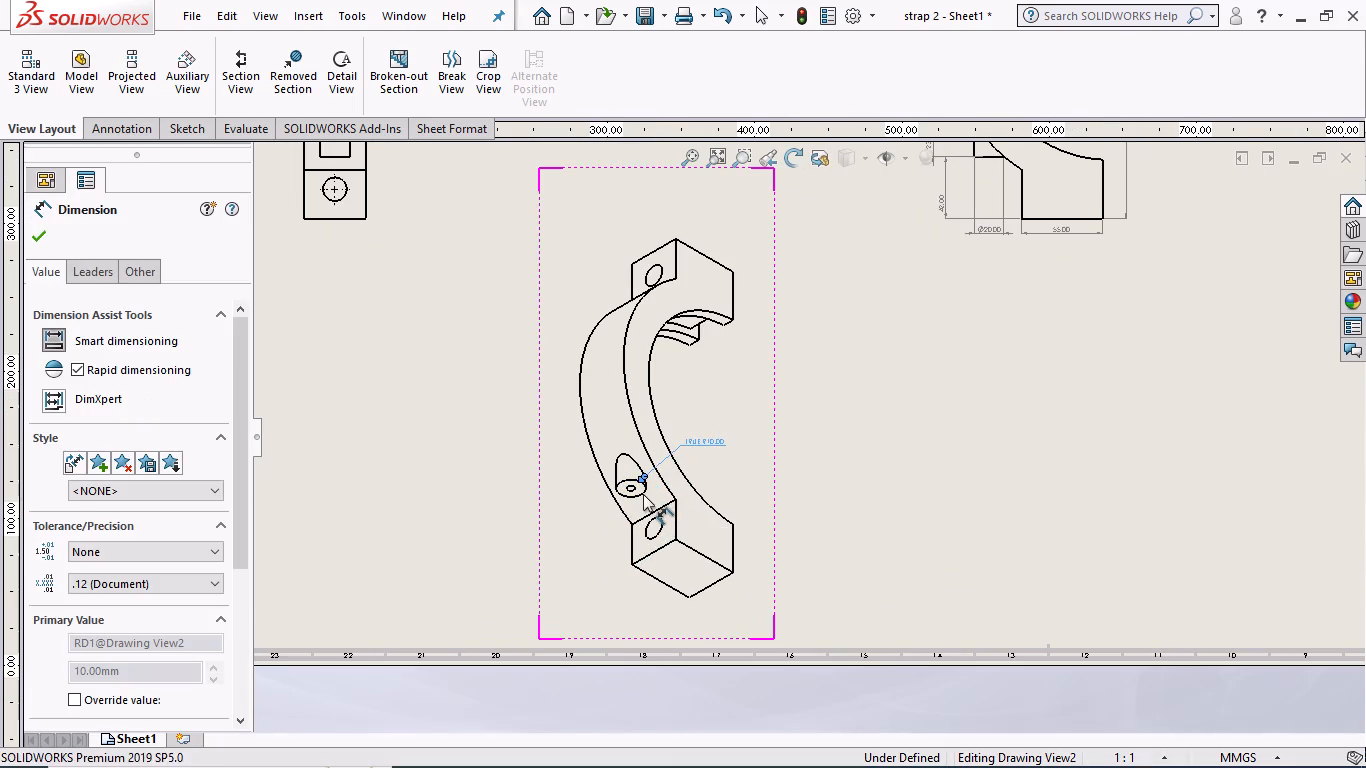
pyautogui.scroll(-2, 634, 471)
pyautogui.scroll(-2, 736, 467)
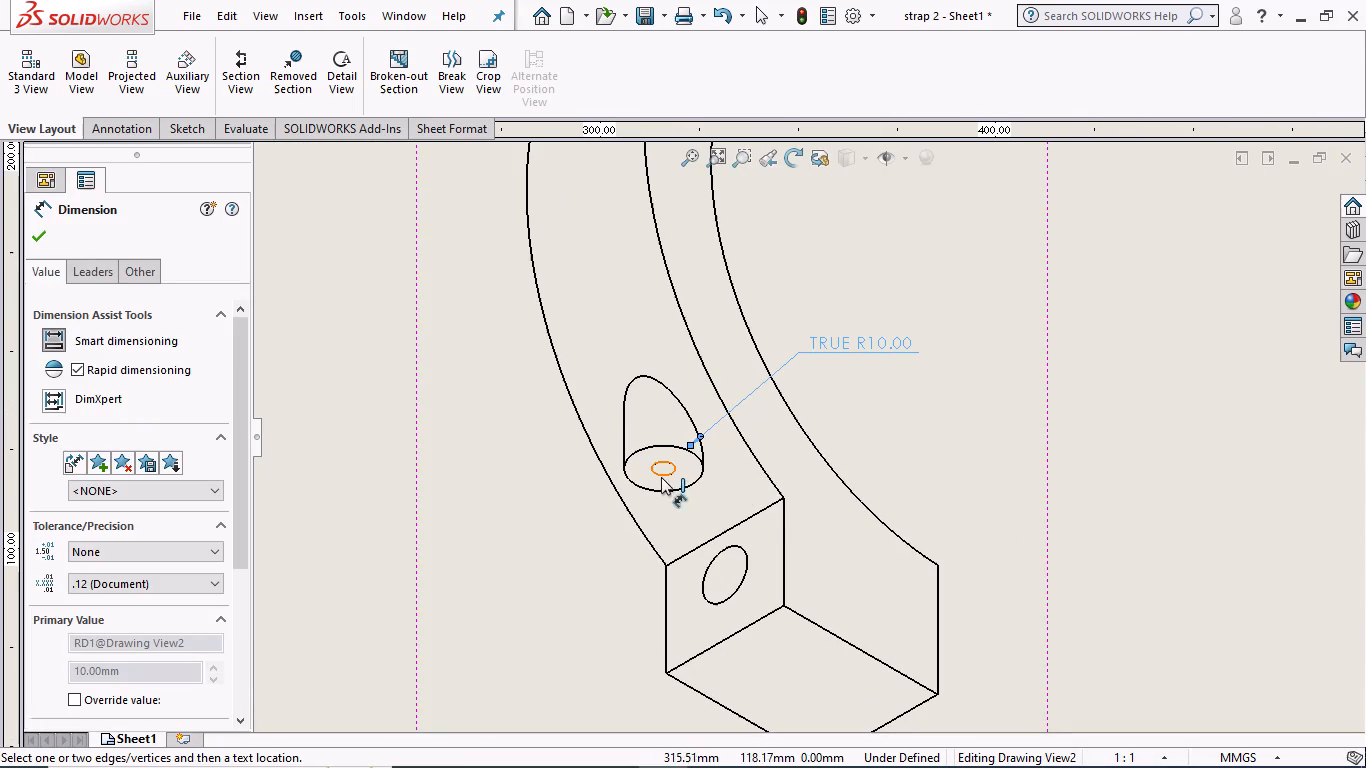
pyautogui.click(660, 473)
pyautogui.click(515, 480)
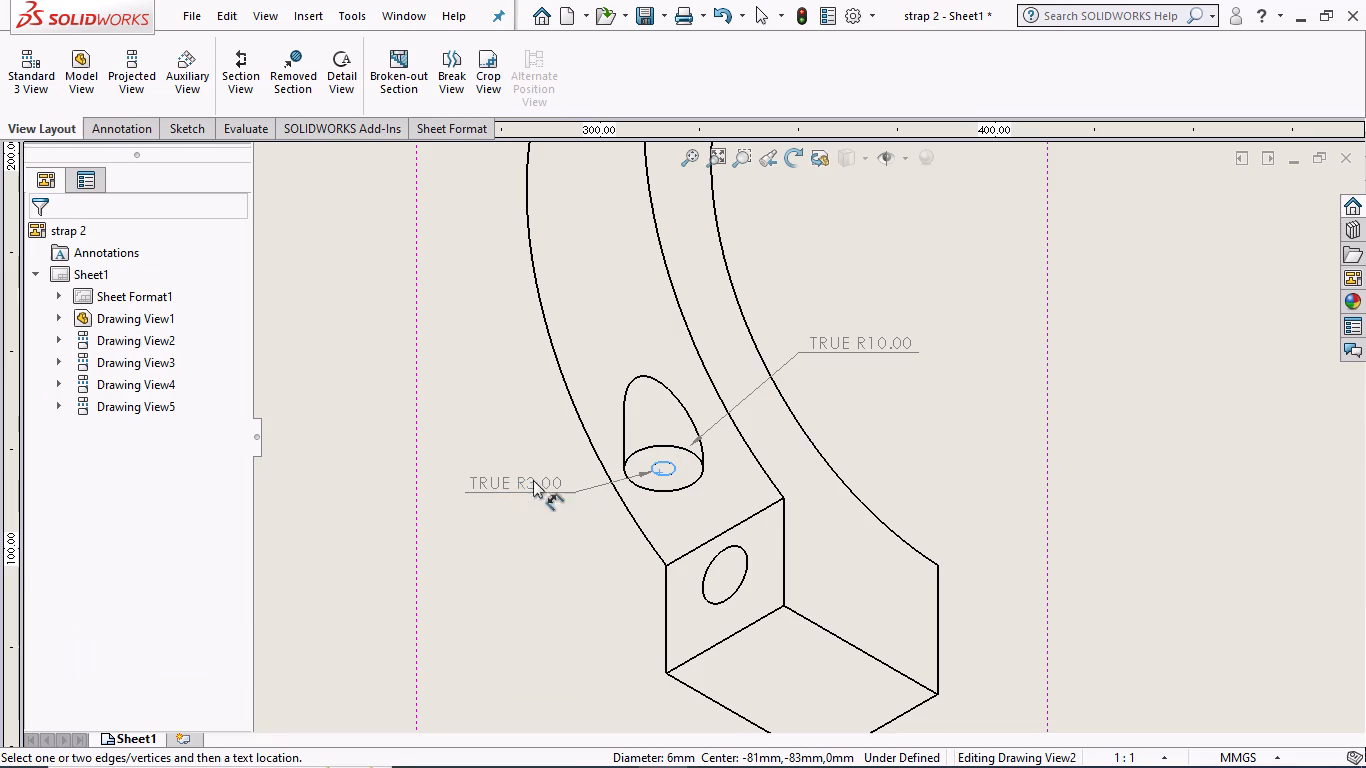
# Dimension the radius of the lower lug's bolt hole in the isometric view.
pyautogui.scroll(3, 659, 559)
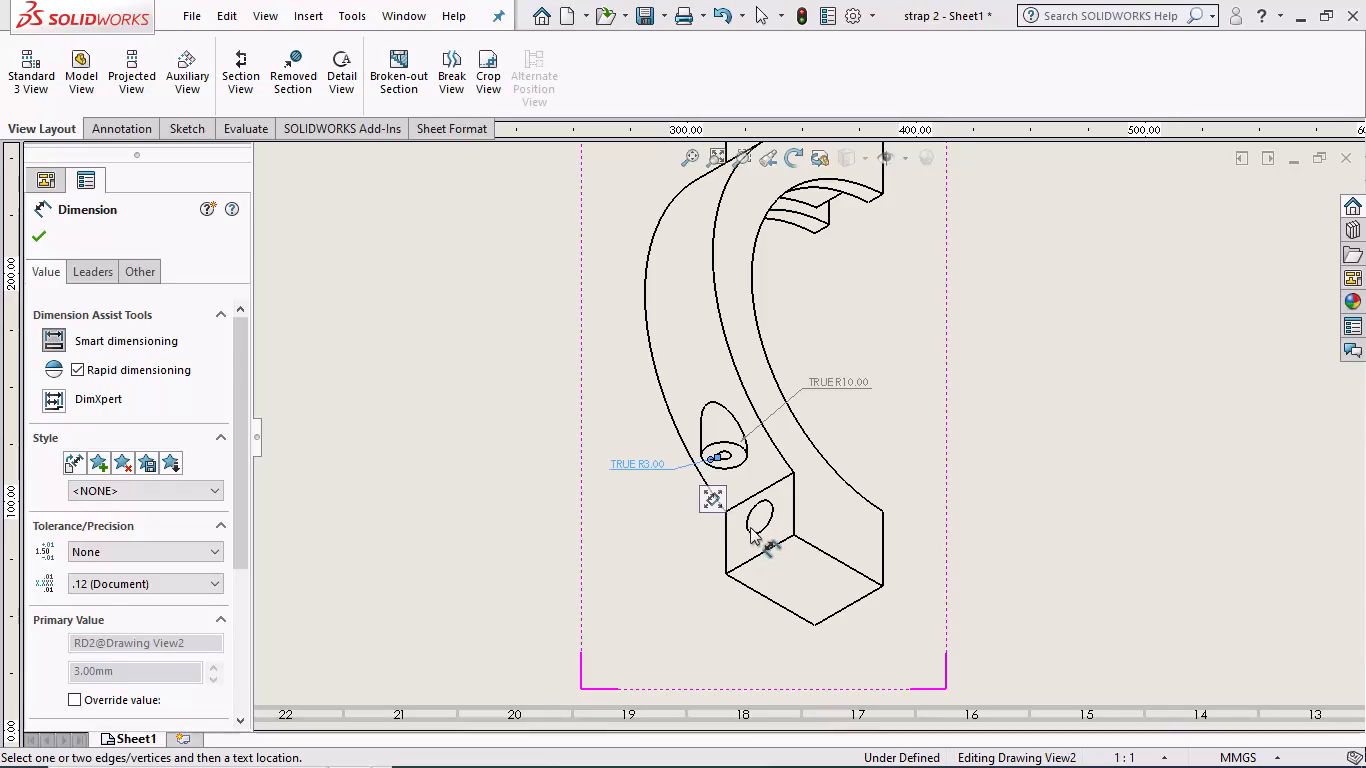
pyautogui.click(748, 528)
pyautogui.click(661, 558)
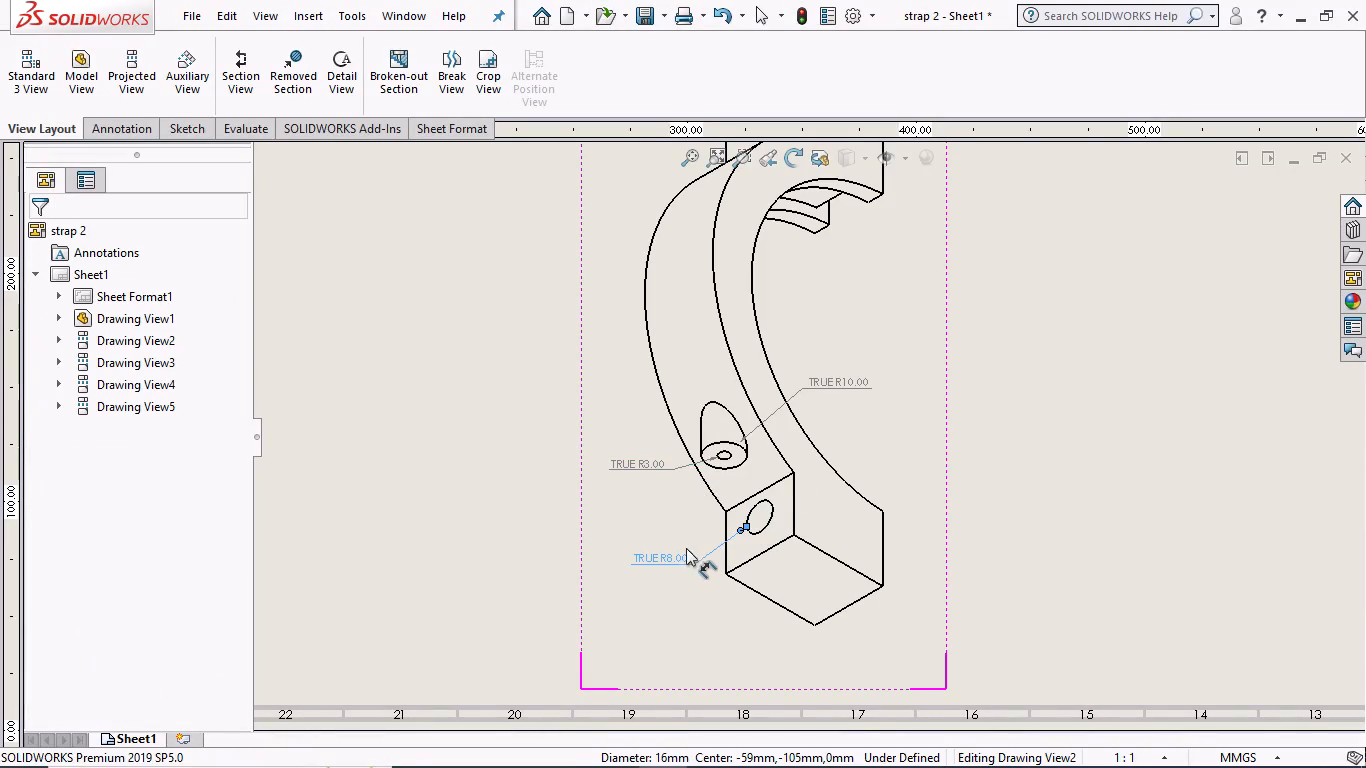
# Dimension the strap's width along the bottom edge of the view to the left of the front view.
pyautogui.scroll(7, 859, 412)
pyautogui.scroll(2, 718, 306)
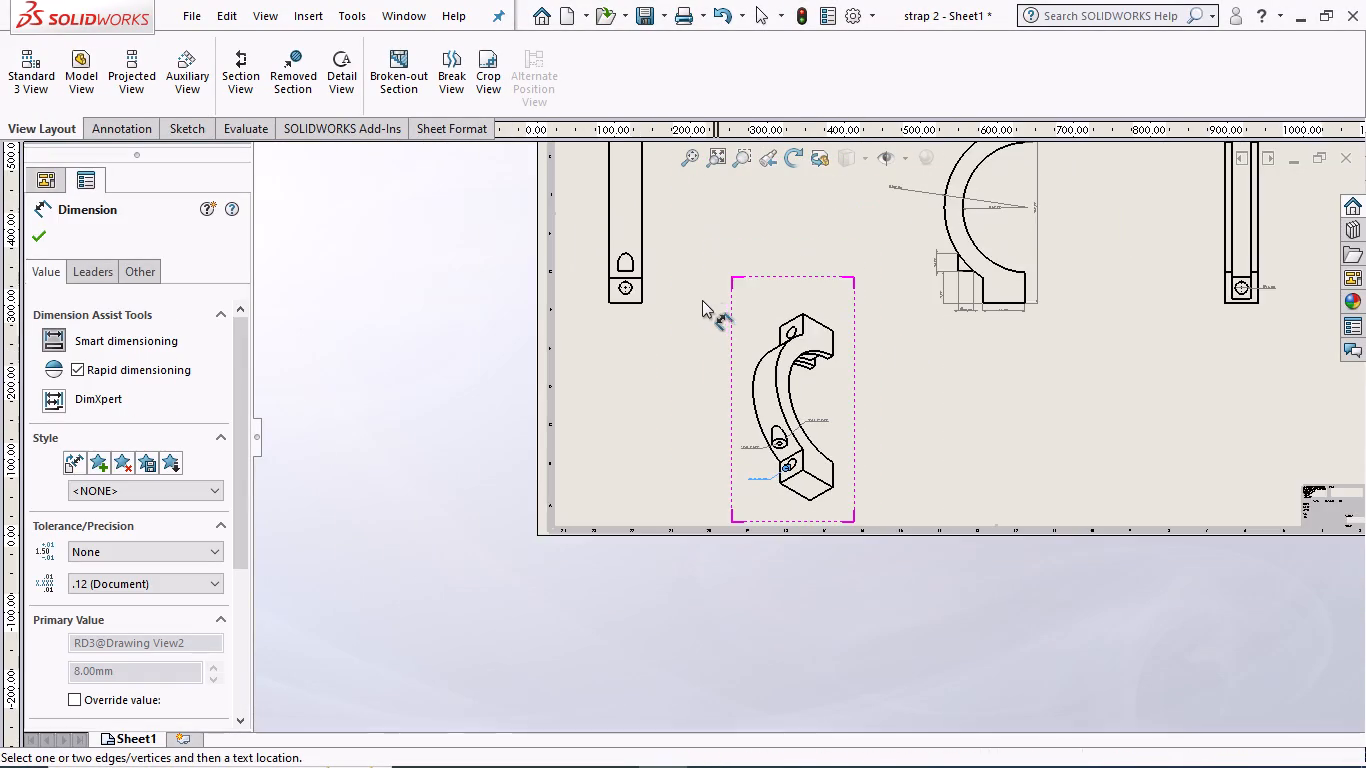
pyautogui.scroll(2, 699, 271)
pyautogui.scroll(-2, 693, 257)
pyautogui.scroll(-3, 701, 379)
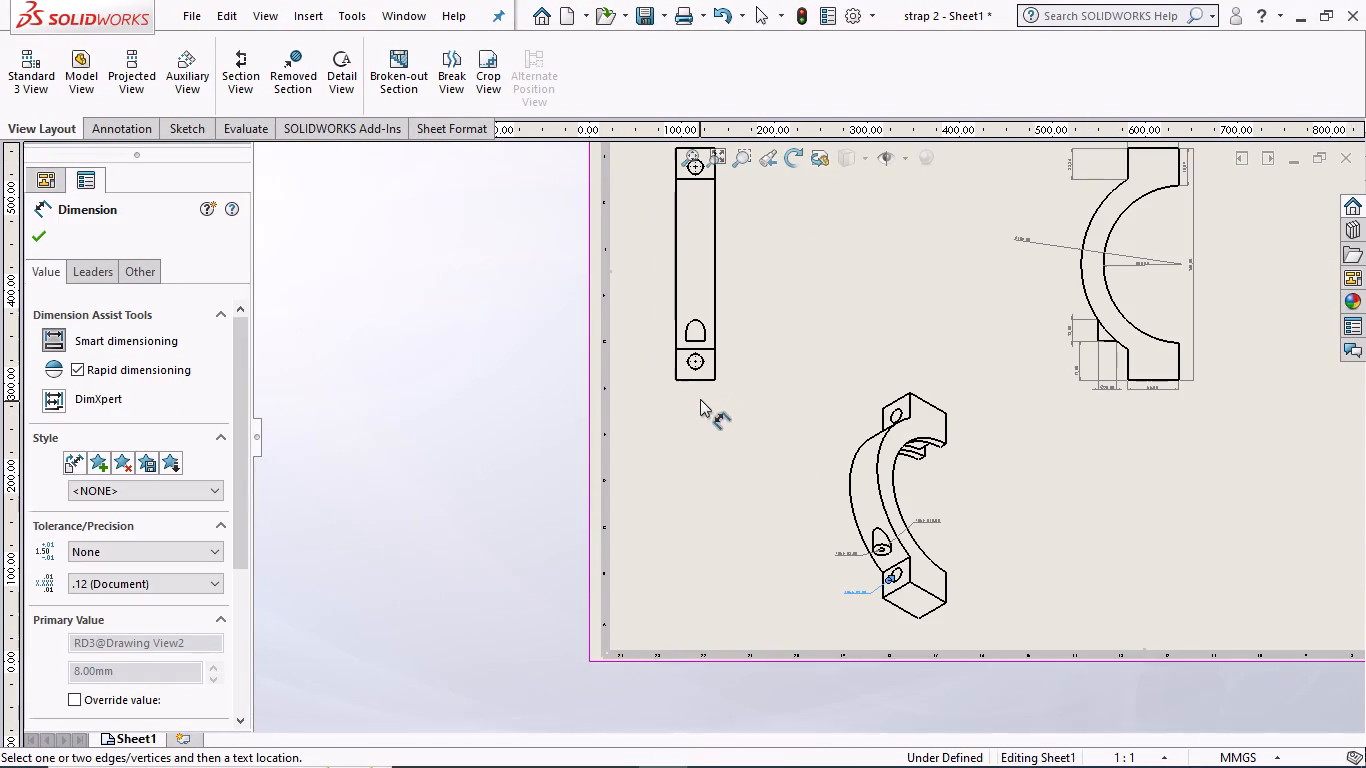
pyautogui.click(698, 380)
pyautogui.click(694, 423)
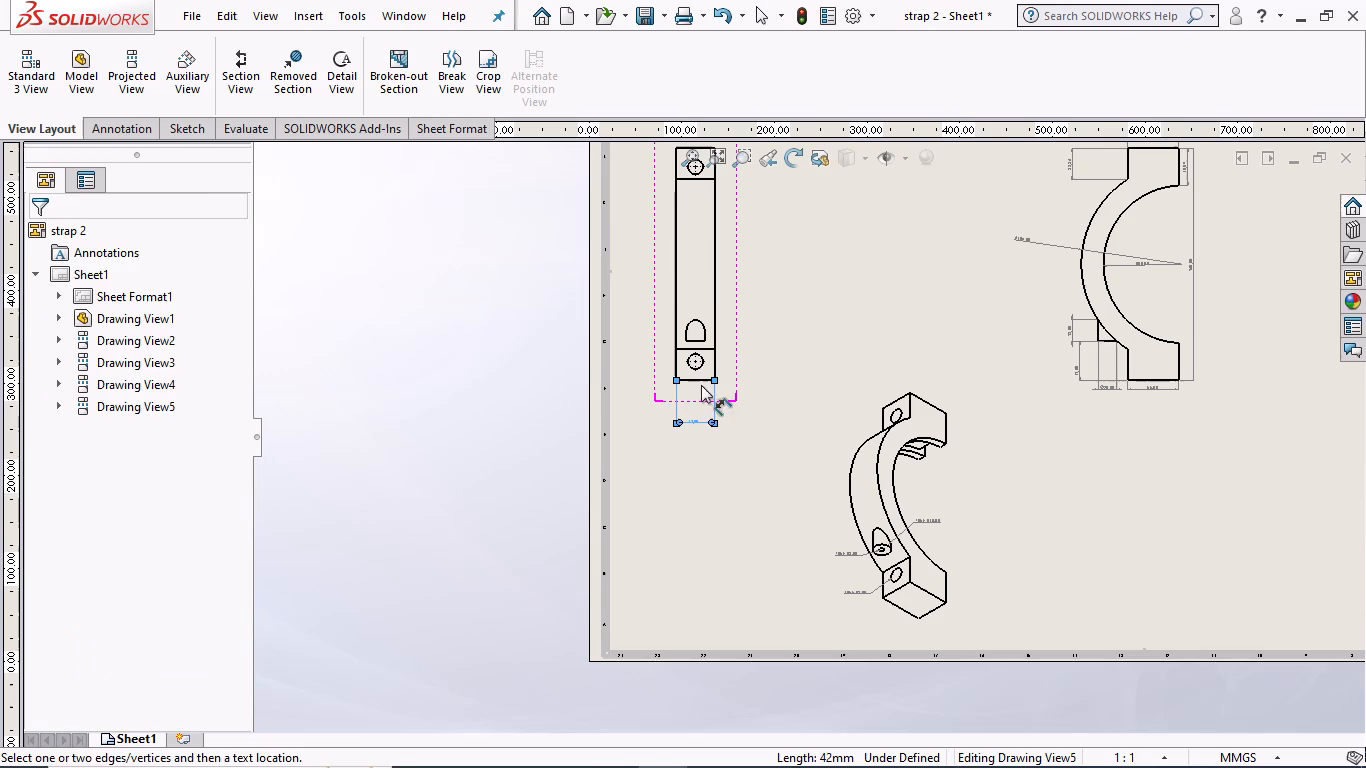
# Dimension the strap's depth along the outer vertical edge of the view above the front view.
pyautogui.scroll(5, 705, 311)
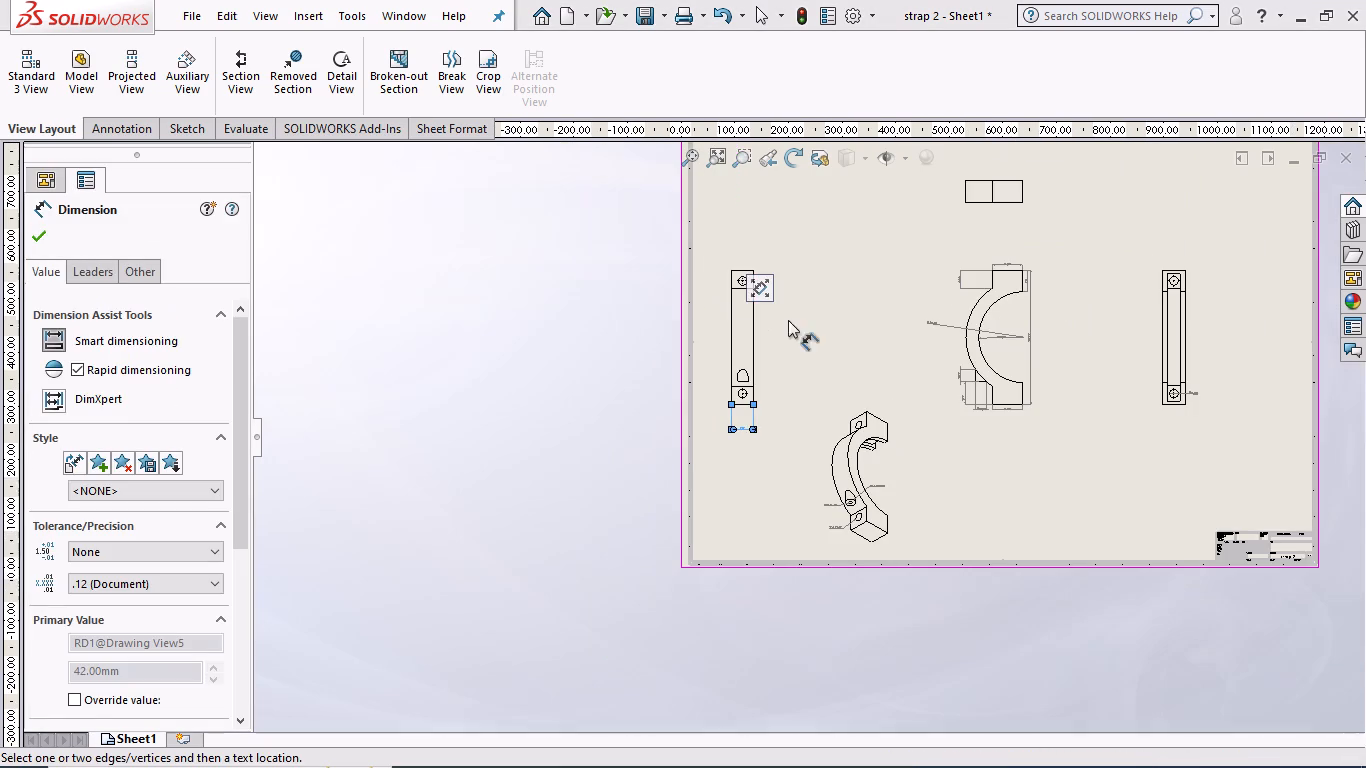
pyautogui.scroll(-3, 990, 196)
pyautogui.click(923, 231)
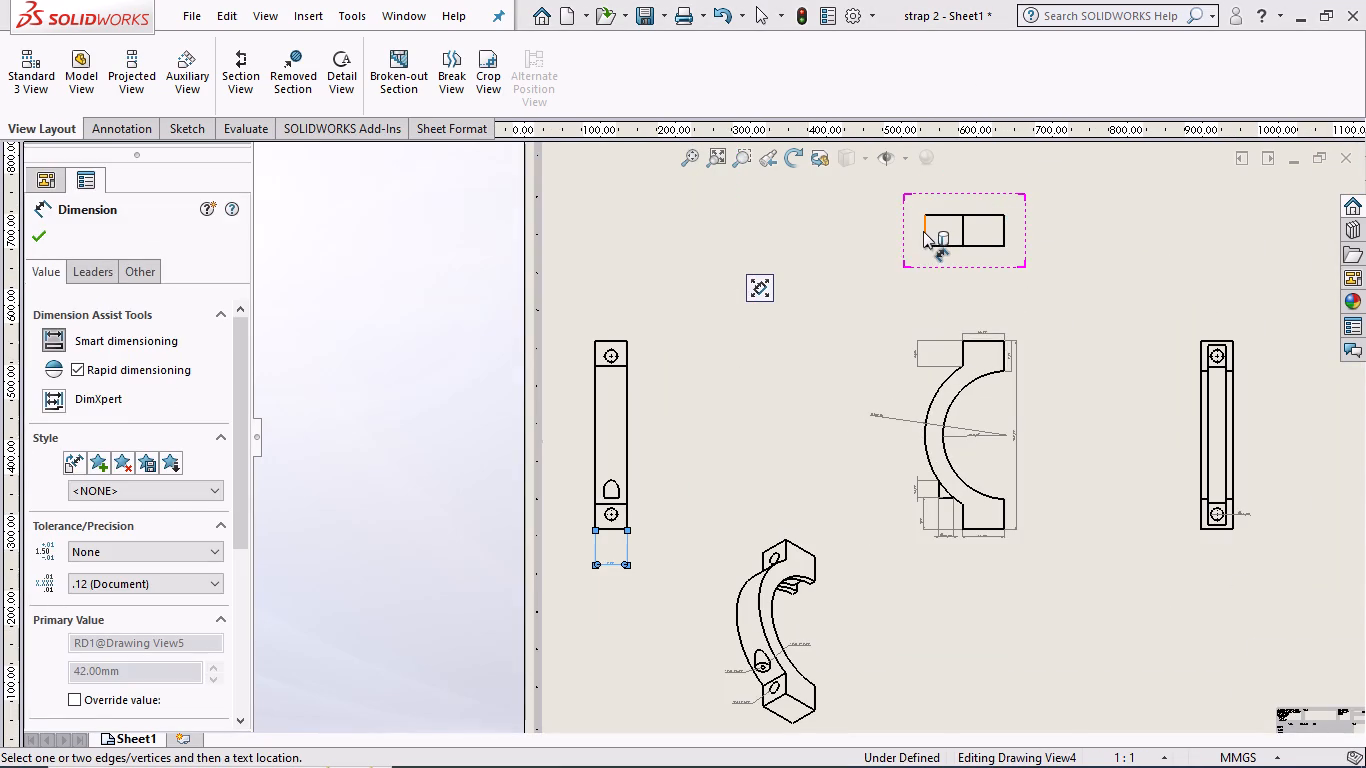
pyautogui.click(869, 233)
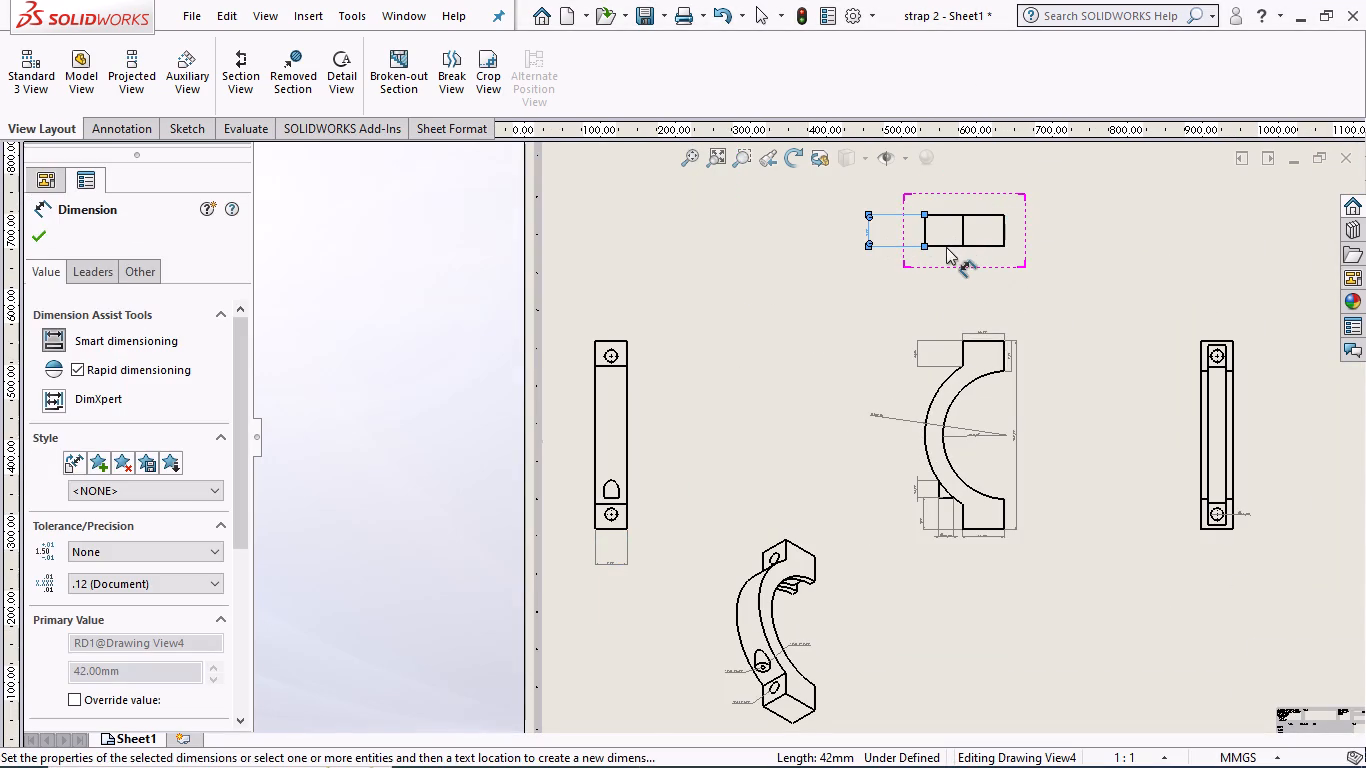
# Dimension the horizontal distance from the lower edge's midpoint to the outer vertical edge in the view above the front view.
pyautogui.click(946, 247)
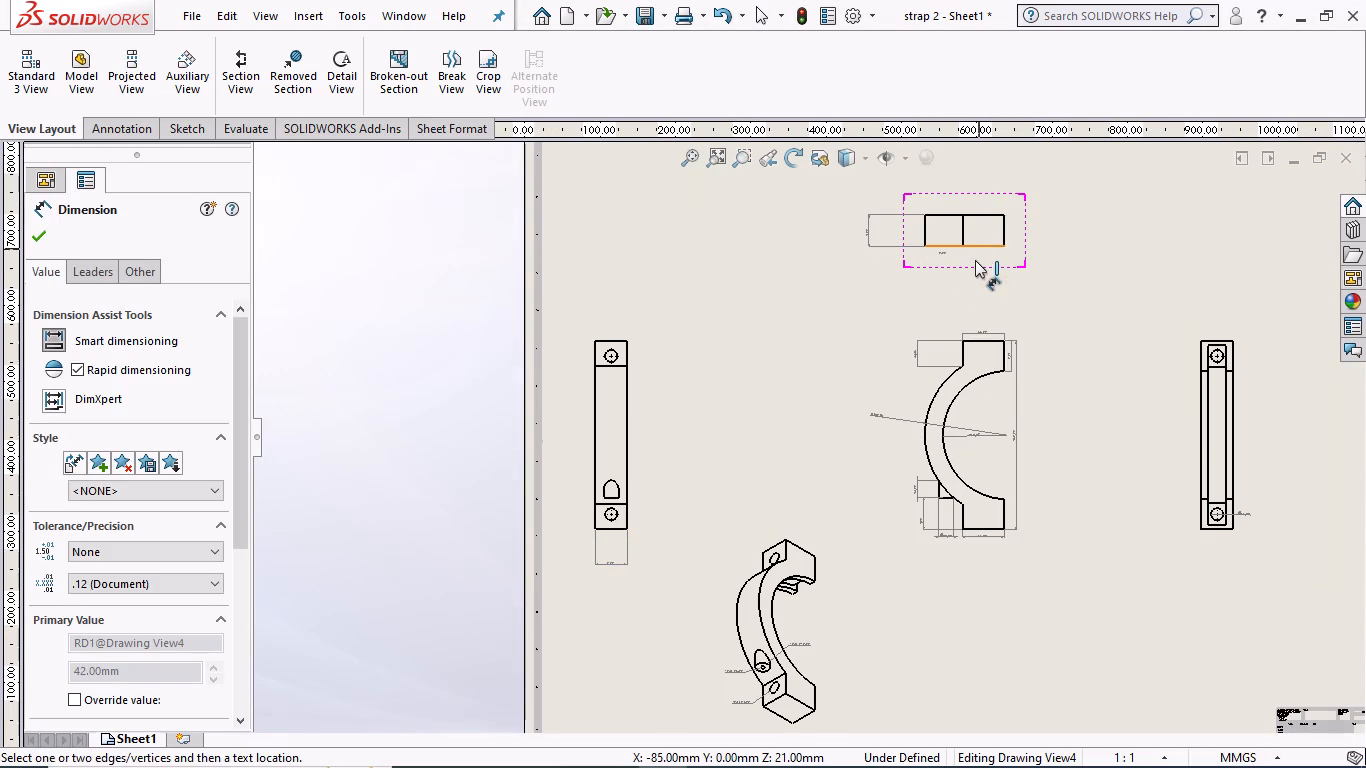
pyautogui.scroll(-5, 978, 267)
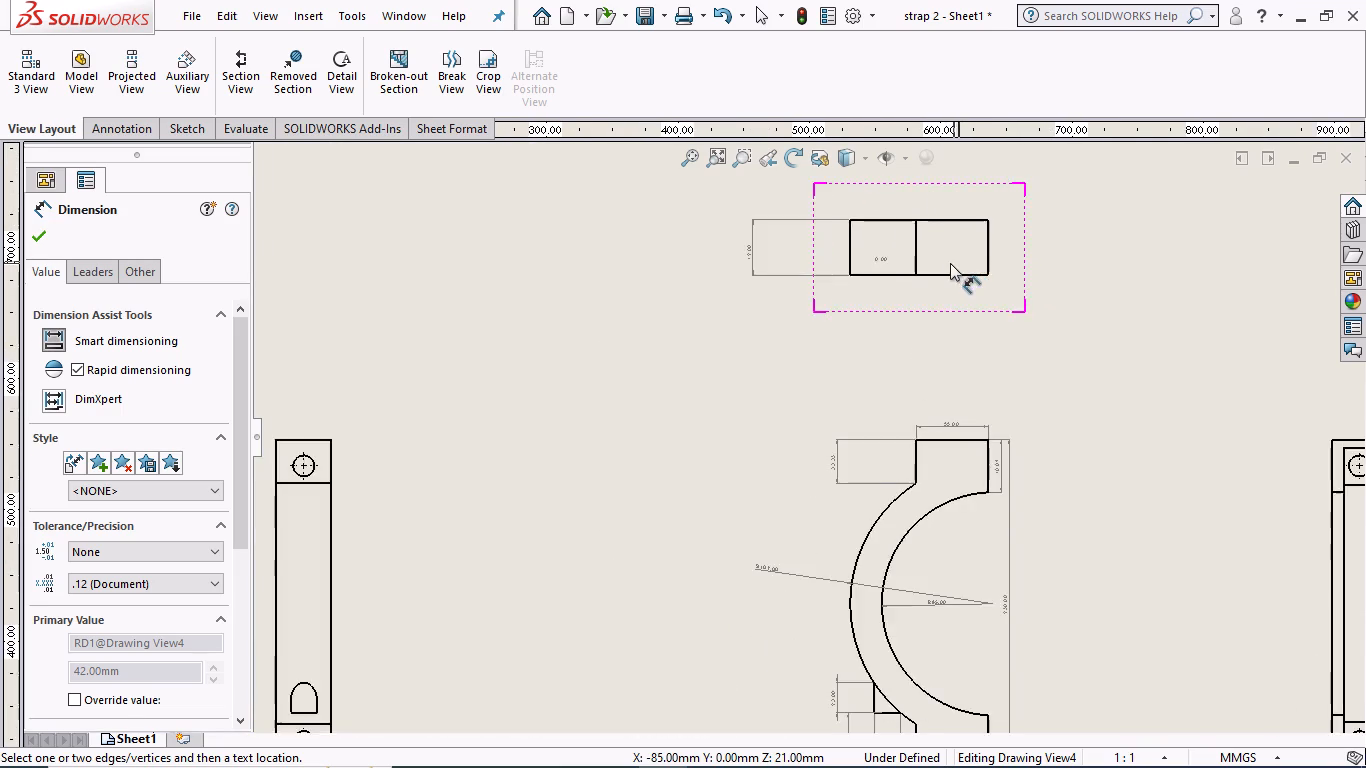
pyautogui.scroll(-5, 950, 263)
pyautogui.click(911, 319)
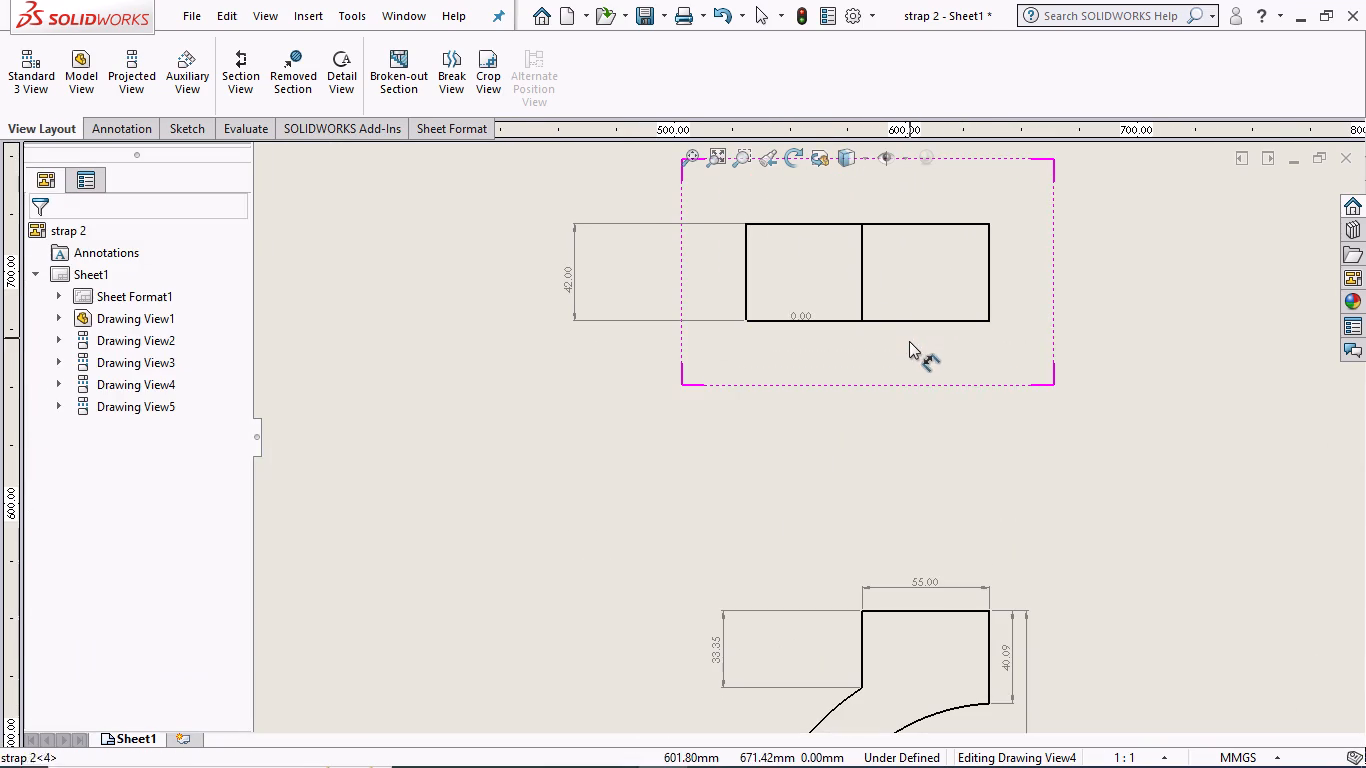
pyautogui.click(986, 282)
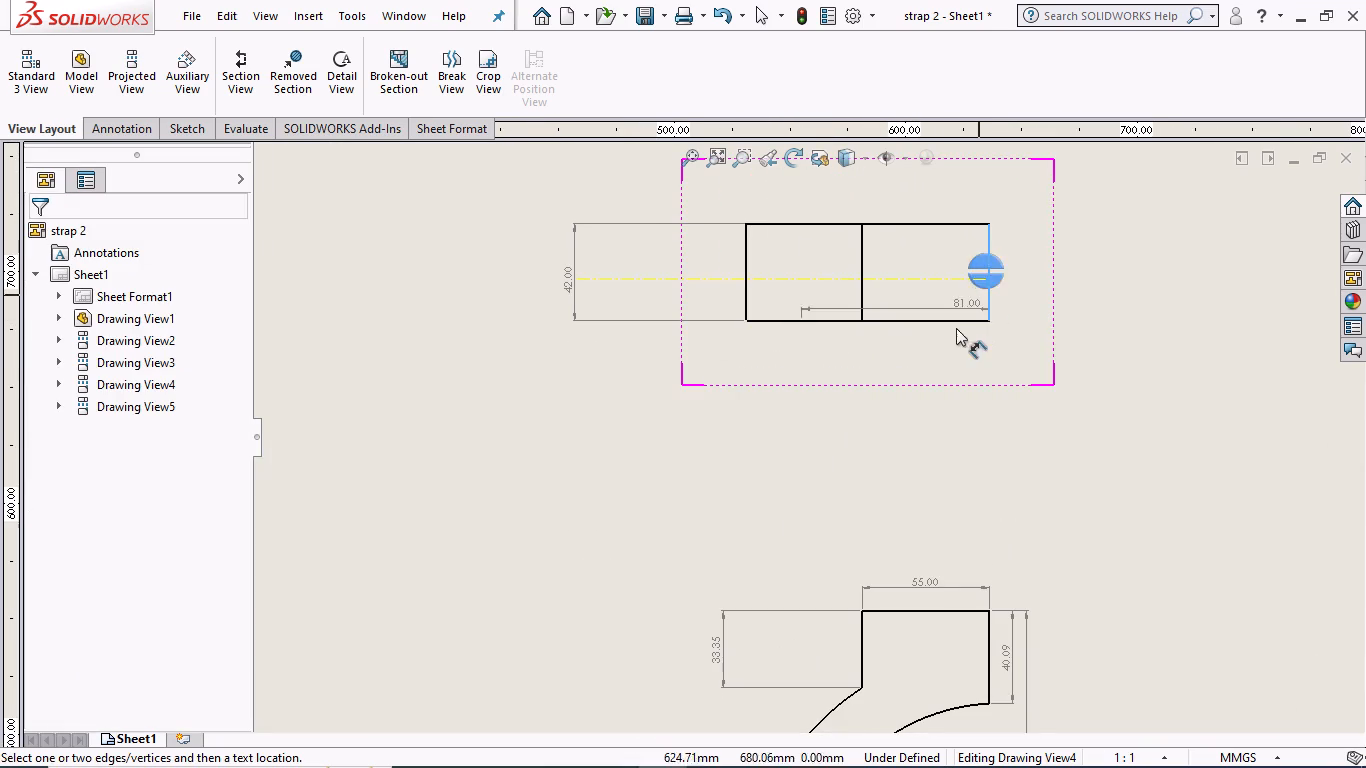
pyautogui.click(887, 364)
pyautogui.scroll(1, 890, 321)
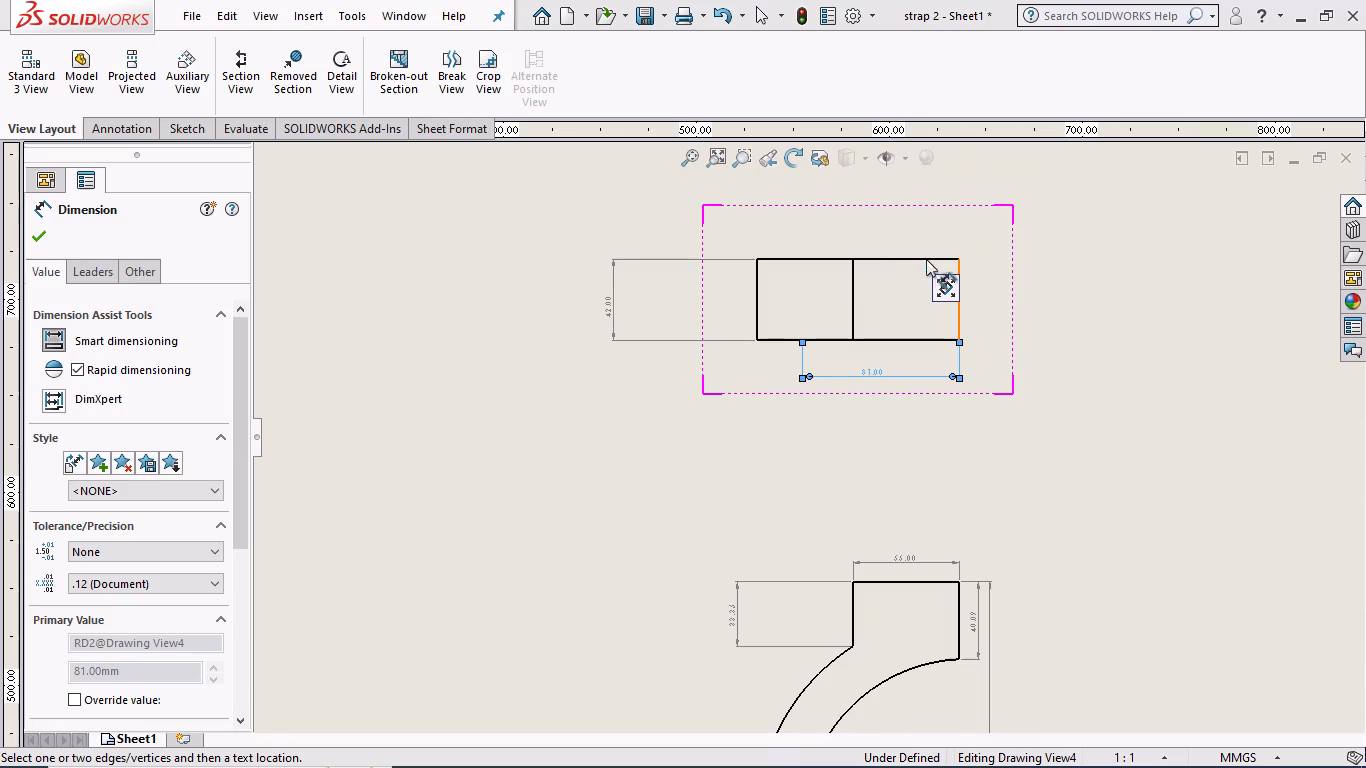
pyautogui.click(36, 238)
# Save the strap 2 drawing as "strap 2 draft sheet" and close it.
pyautogui.scroll(10, 387, 343)
pyautogui.scroll(-1, 693, 490)
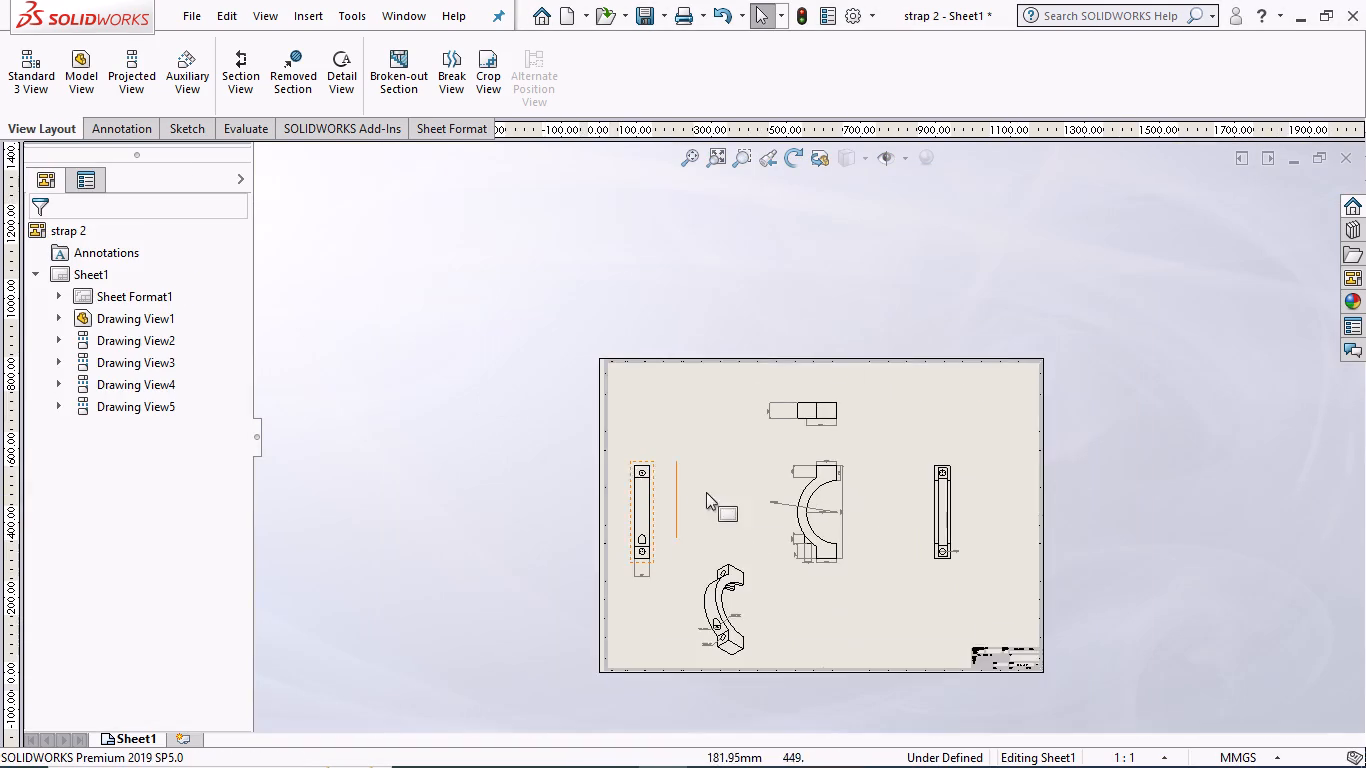
pyautogui.scroll(-3, 706, 492)
pyautogui.hotkey('ctrl', 's')
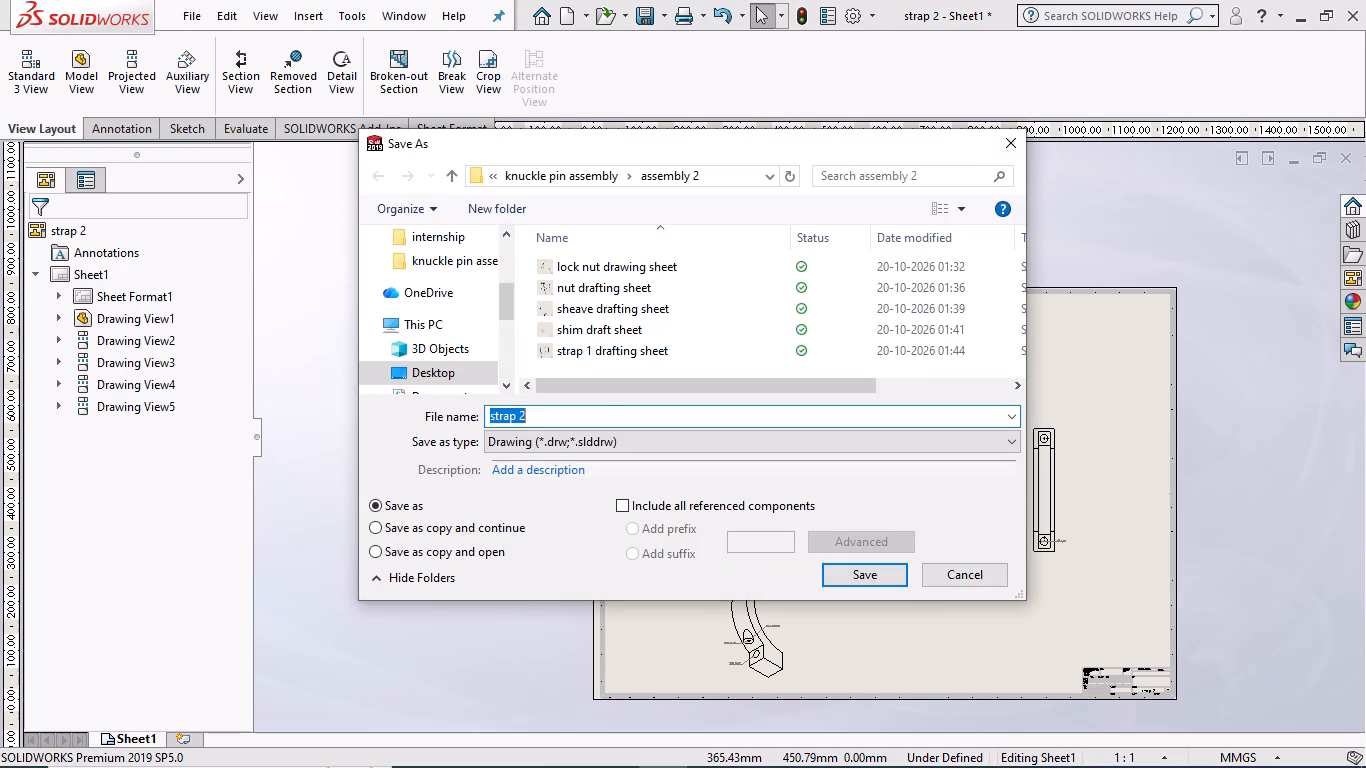
pyautogui.click(571, 418)
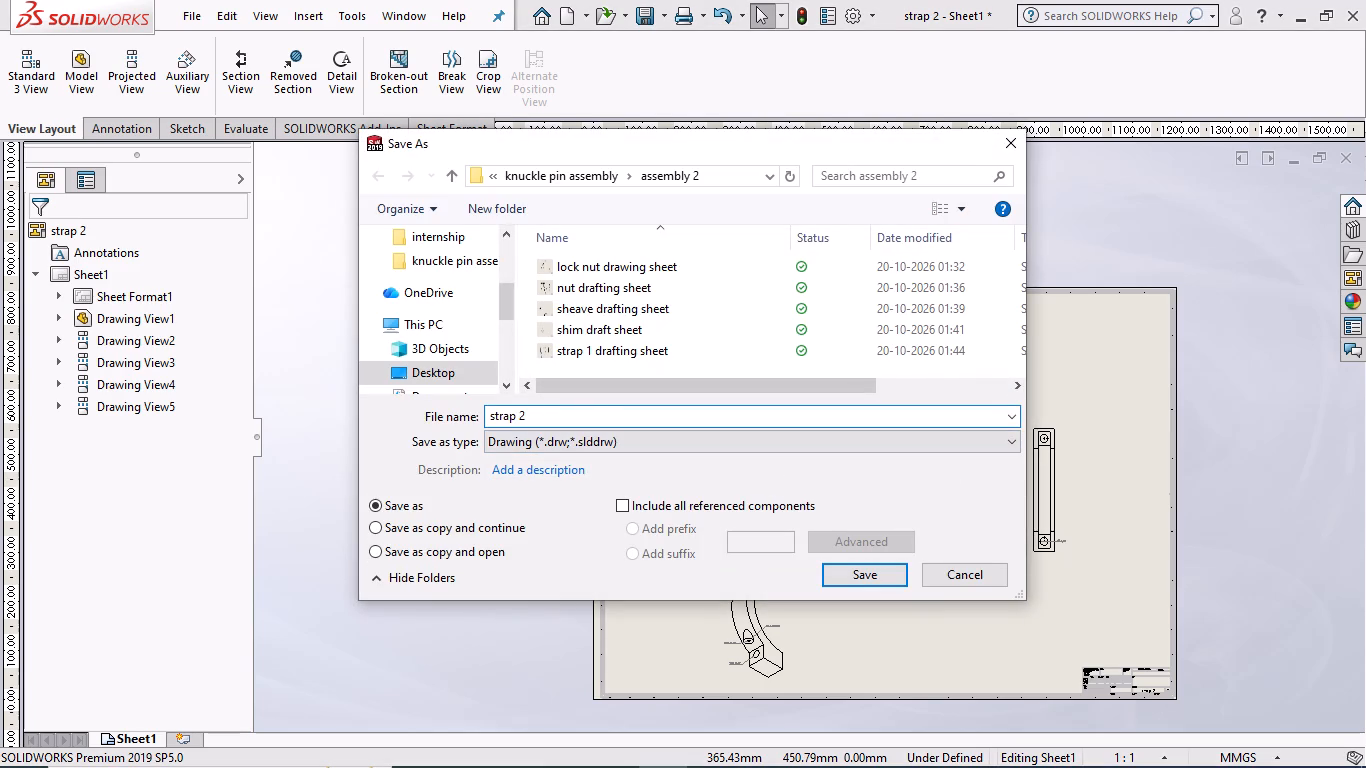
pyautogui.press('space')
pyautogui.write('draft sheet')
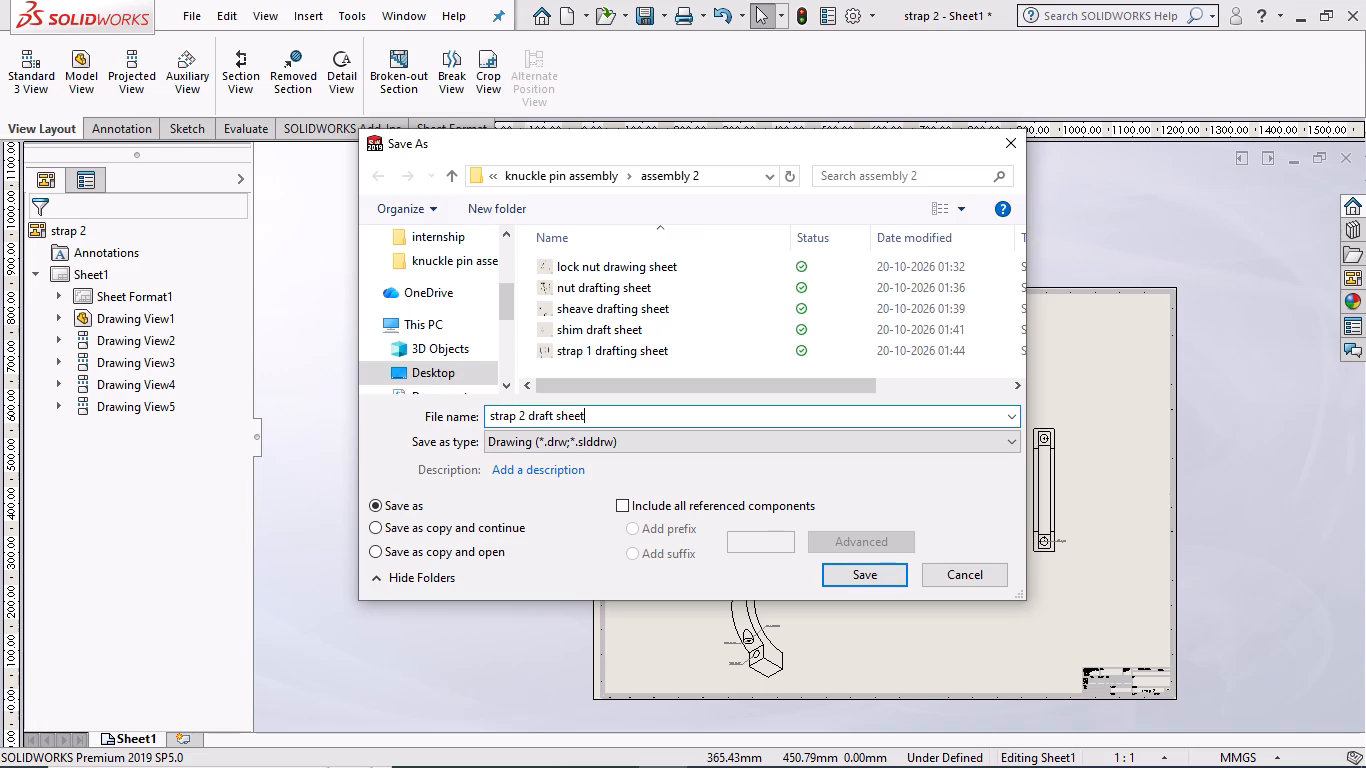
pyautogui.press('Return')
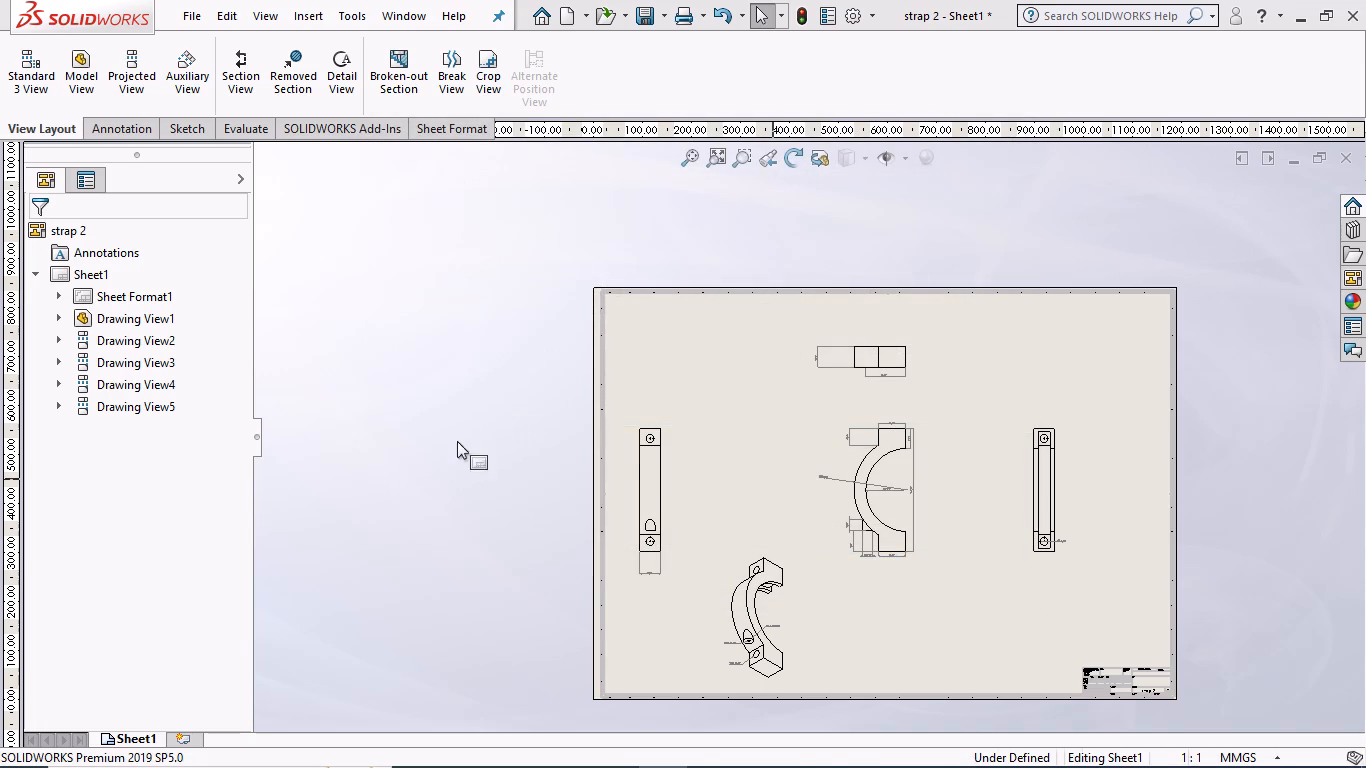
pyautogui.scroll(2, 748, 484)
pyautogui.scroll(-4, 788, 558)
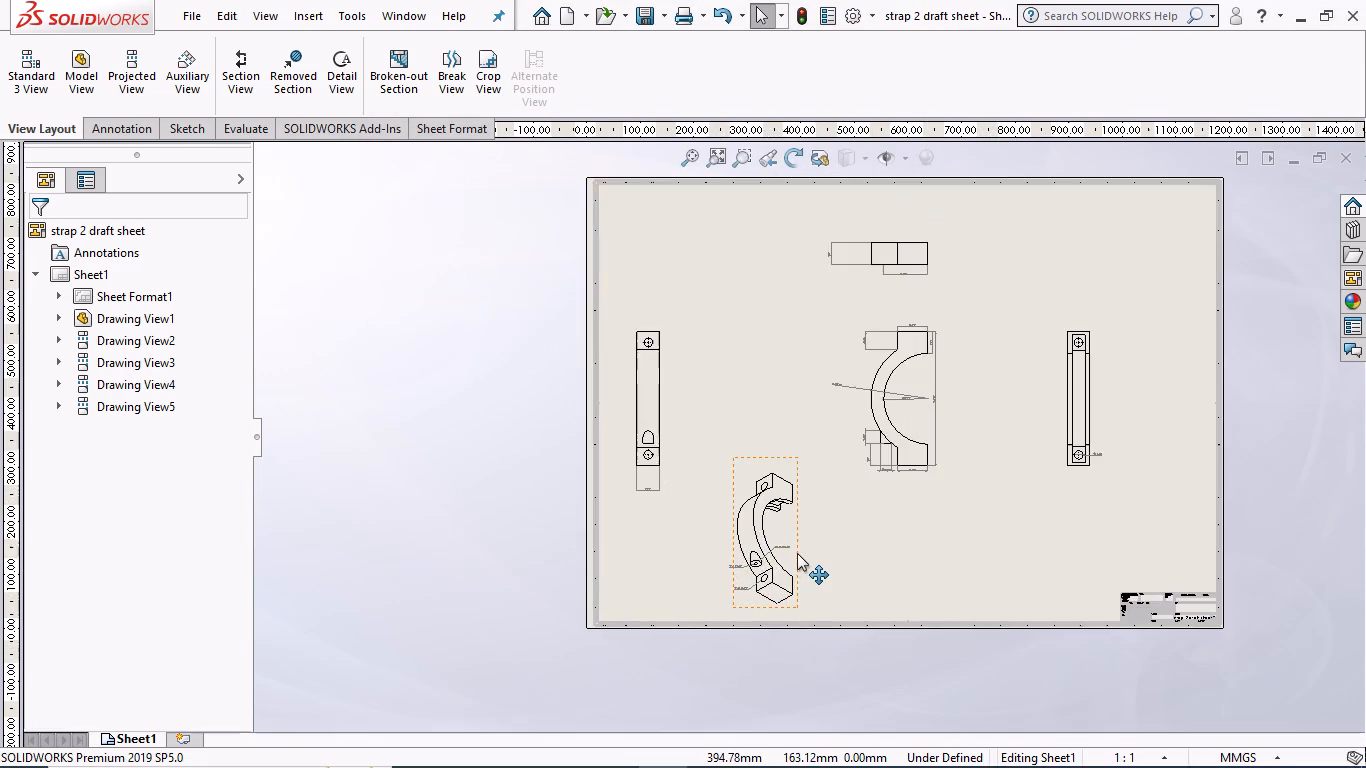
pyautogui.scroll(2, 903, 483)
pyautogui.scroll(-4, 916, 451)
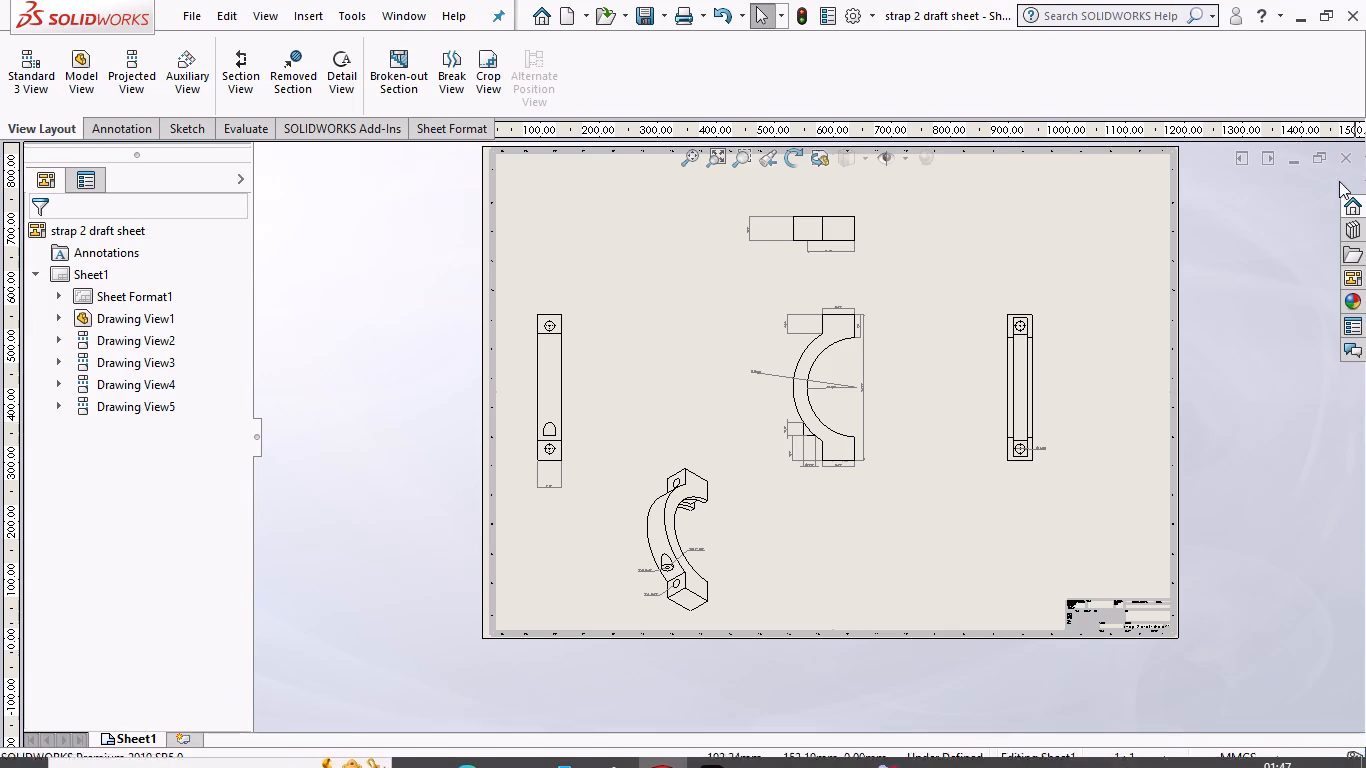
pyautogui.click(1347, 157)
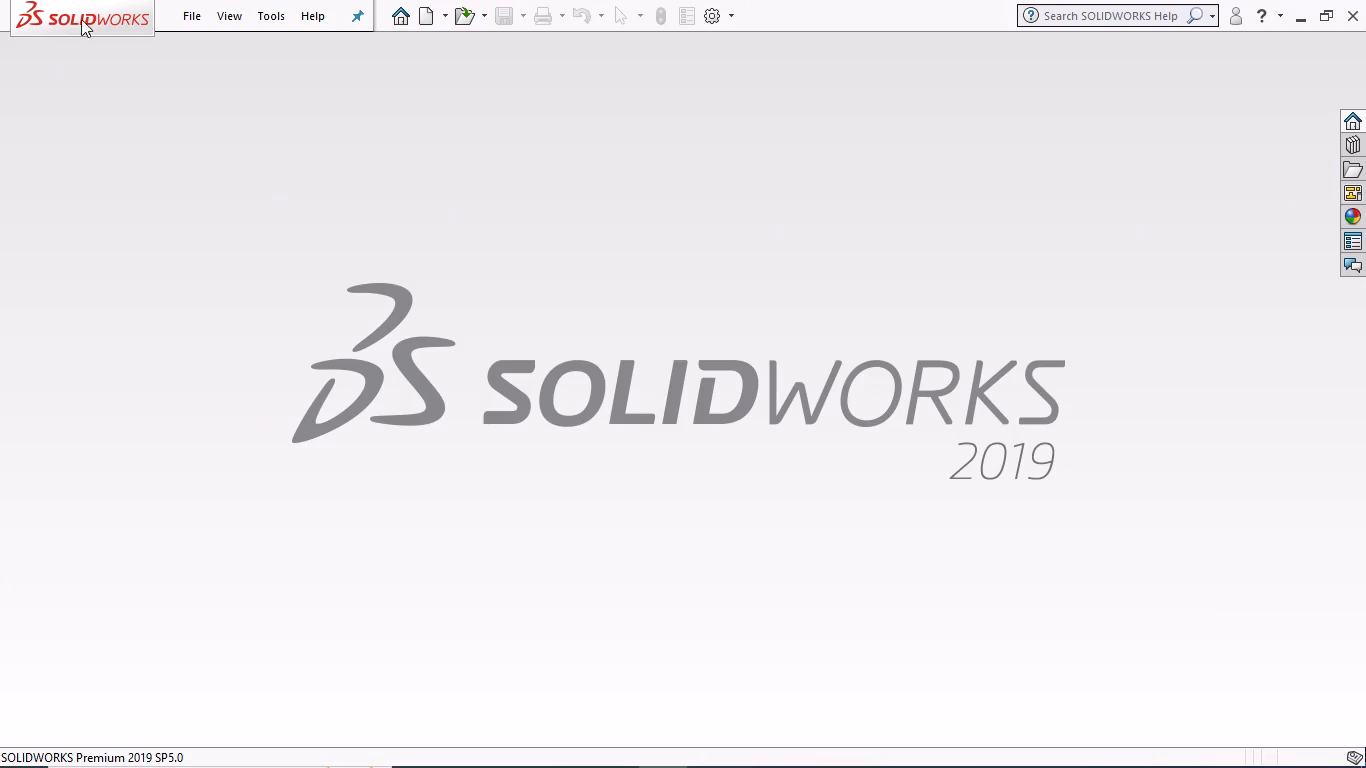
# Create a new drawing on a standard A0 (ISO) sheet with the sheet format displayed.
pyautogui.click(395, 20)
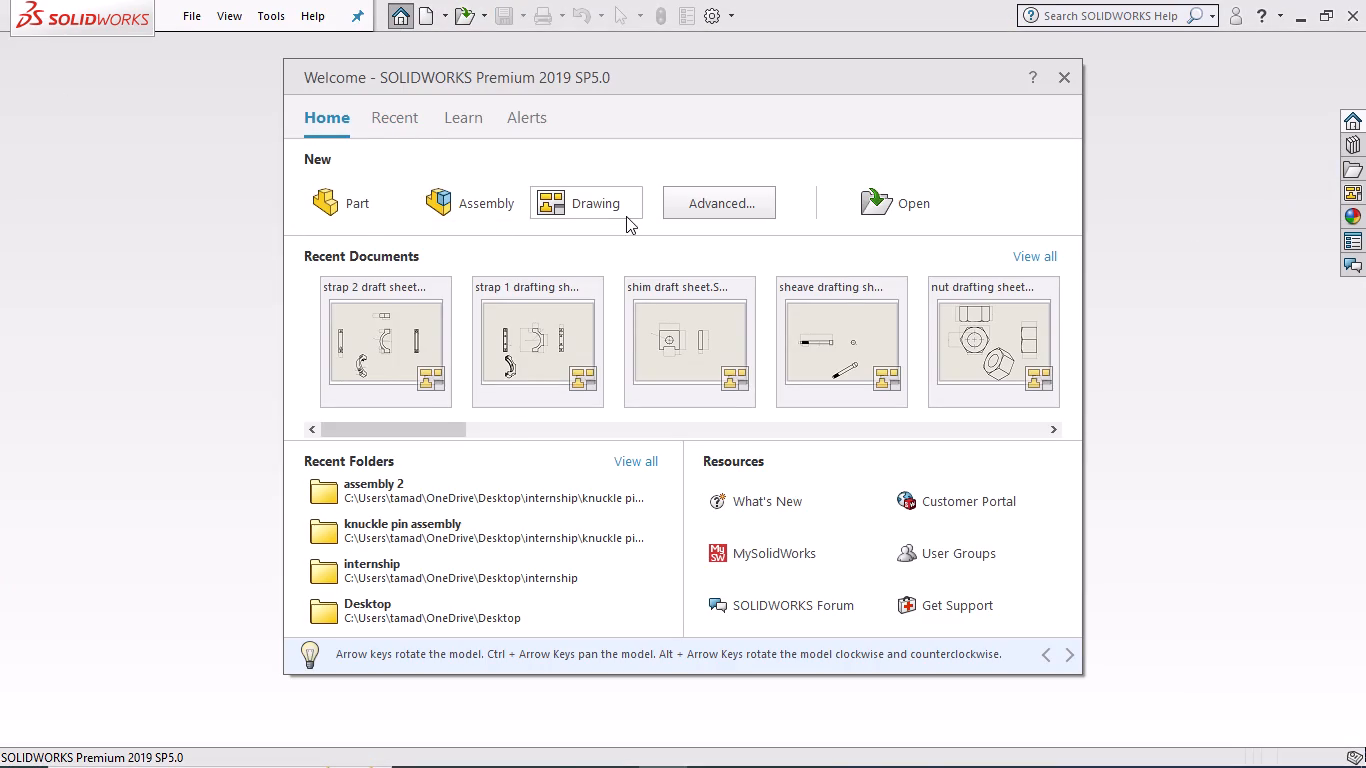
pyautogui.click(601, 194)
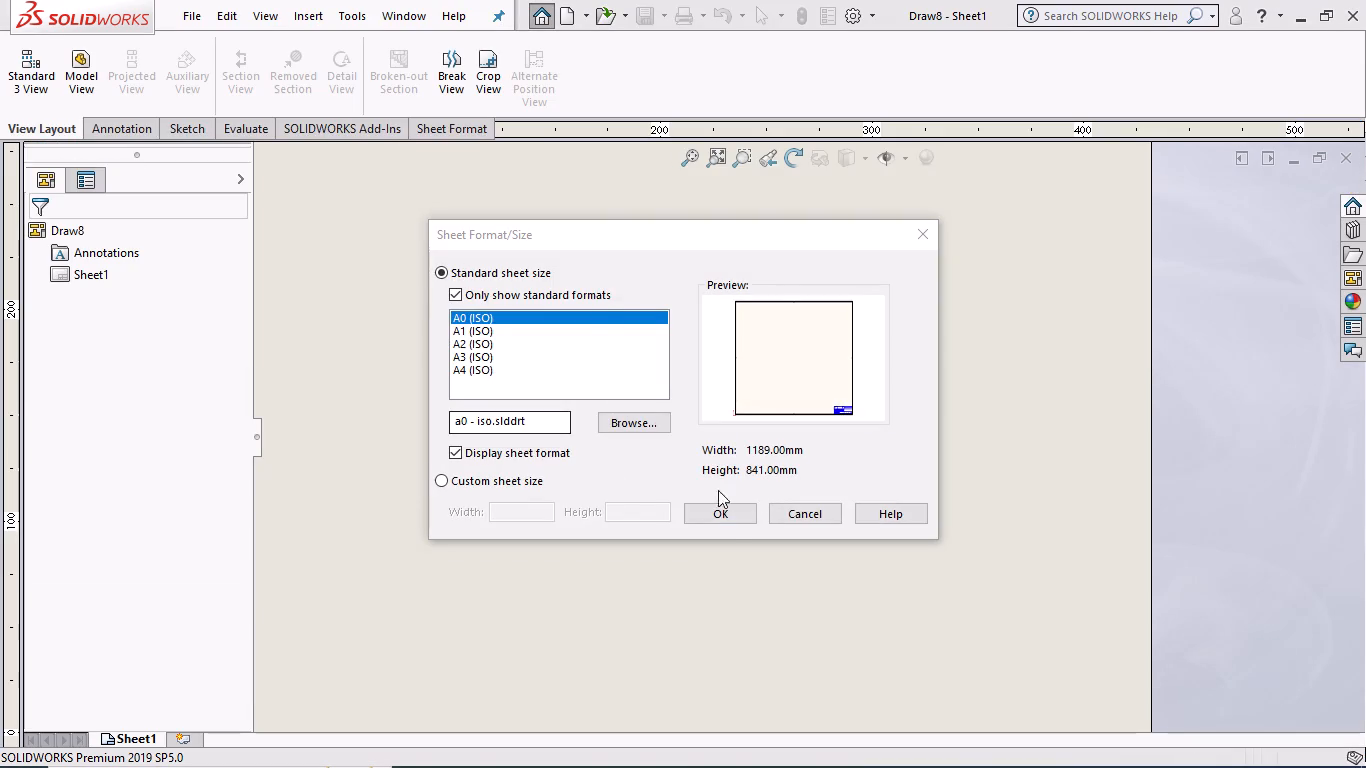
pyautogui.click(733, 512)
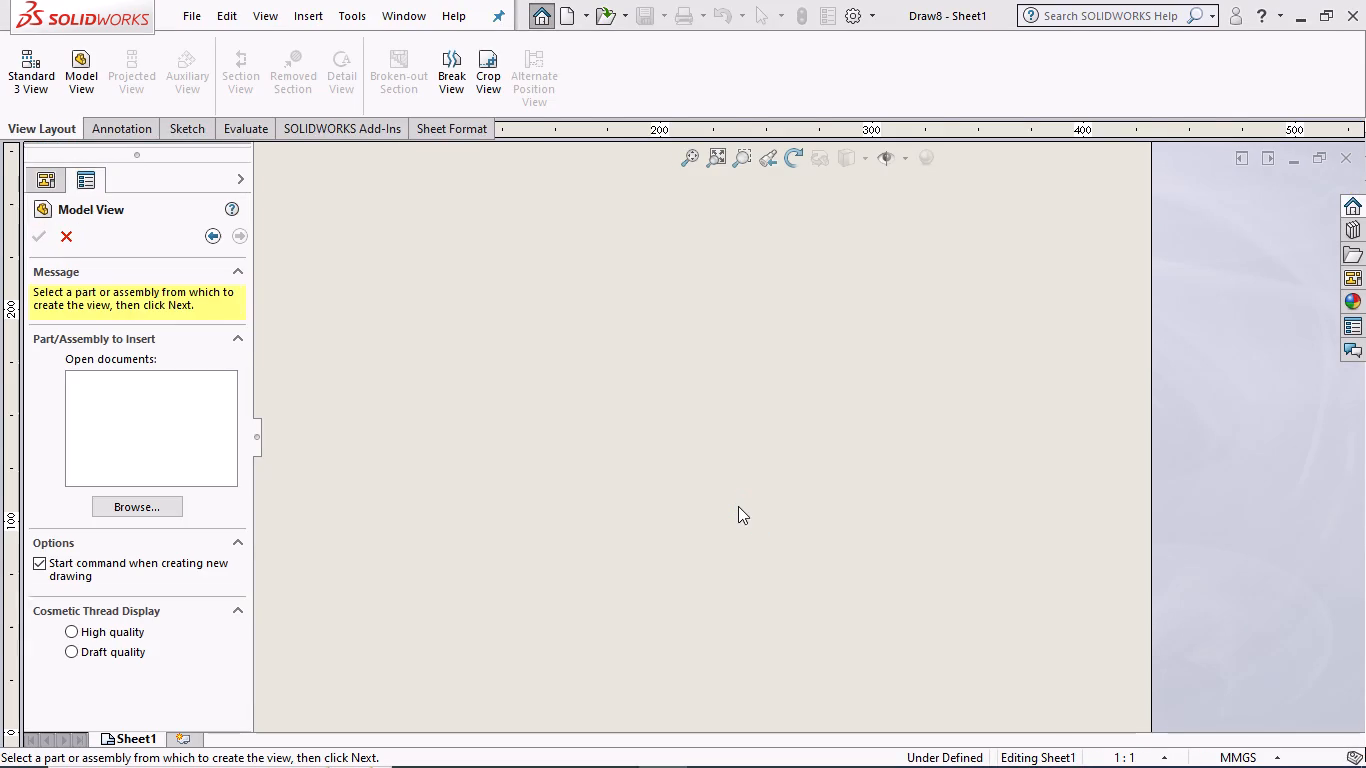
# Insert the eccentric sheave assembly and place its front view left of the sheet's centre, slightly below mid-height.
pyautogui.click(138, 508)
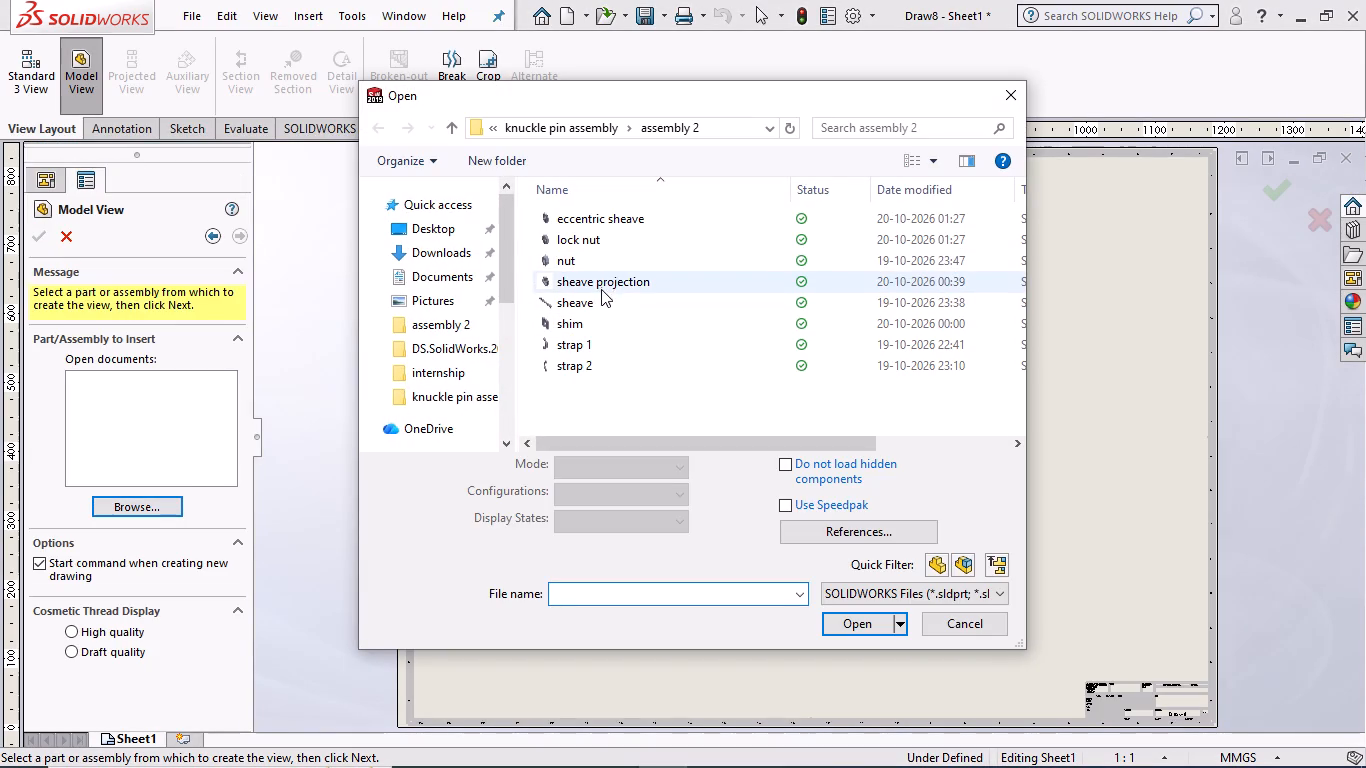
pyautogui.click(593, 221)
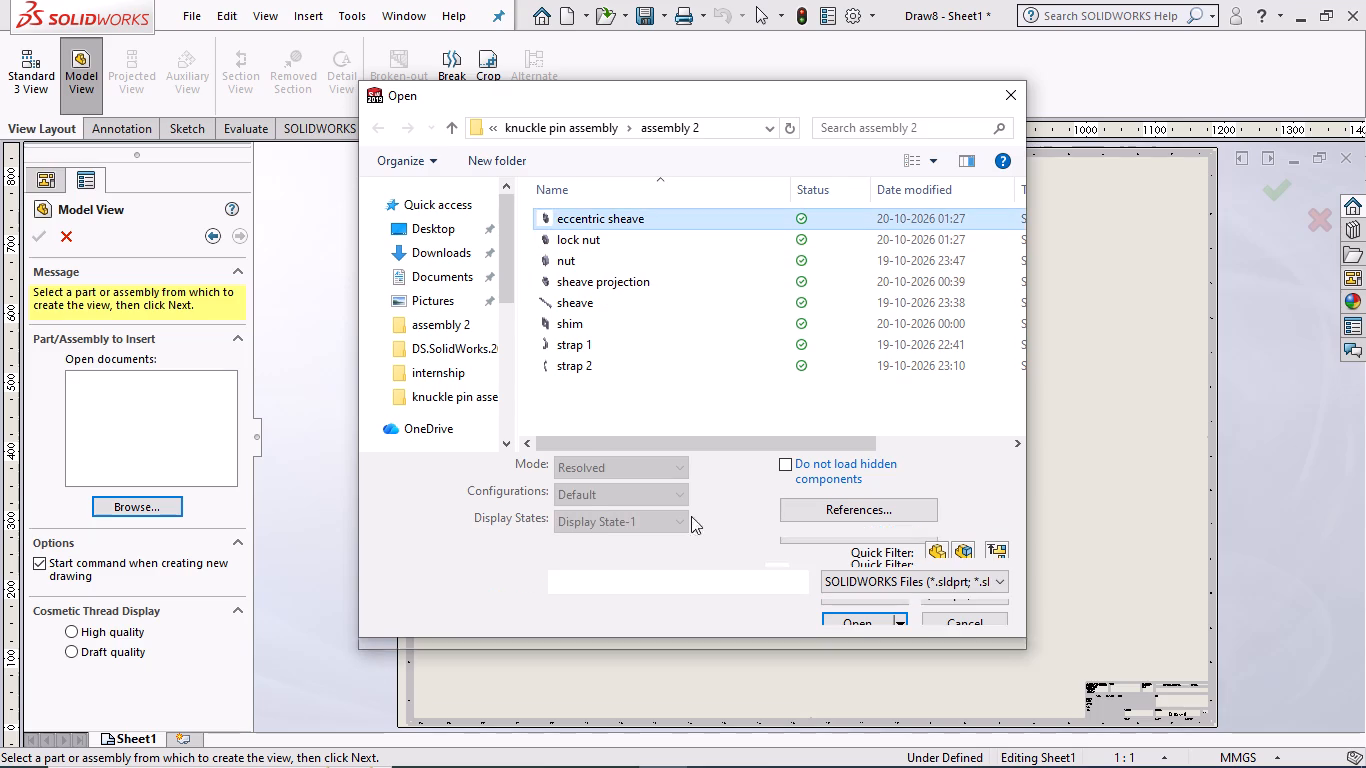
pyautogui.click(866, 622)
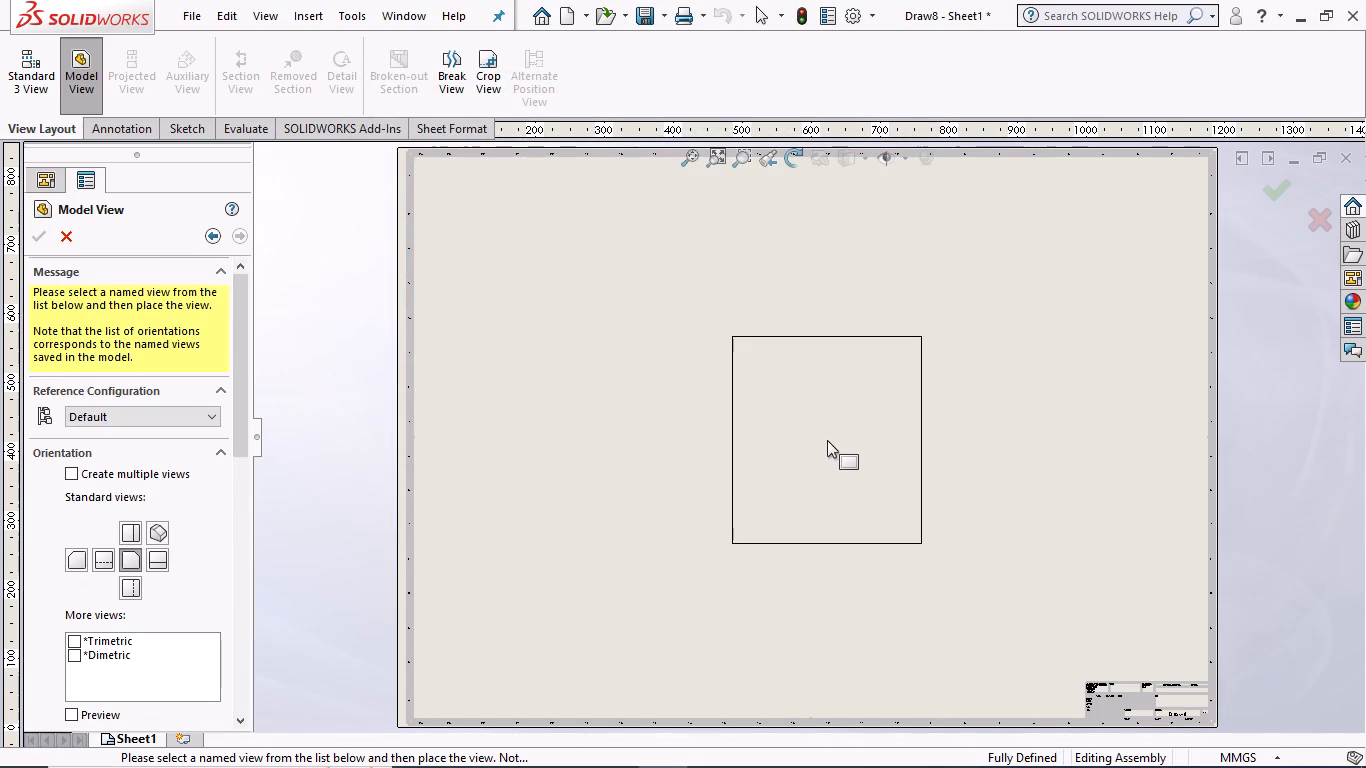
pyautogui.click(646, 507)
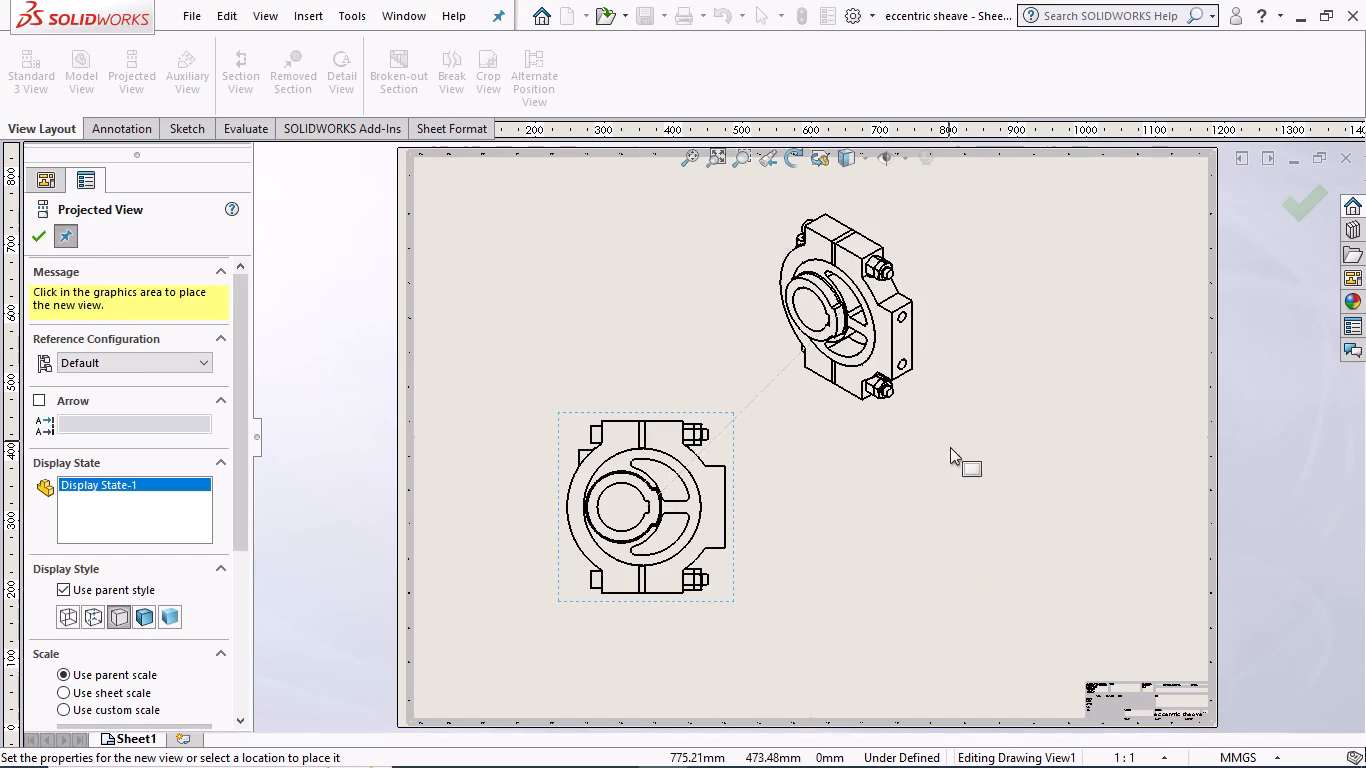
# Project four views from the front view: one to its right, an isometric at its upper right, one above and one below.
pyautogui.click(974, 518)
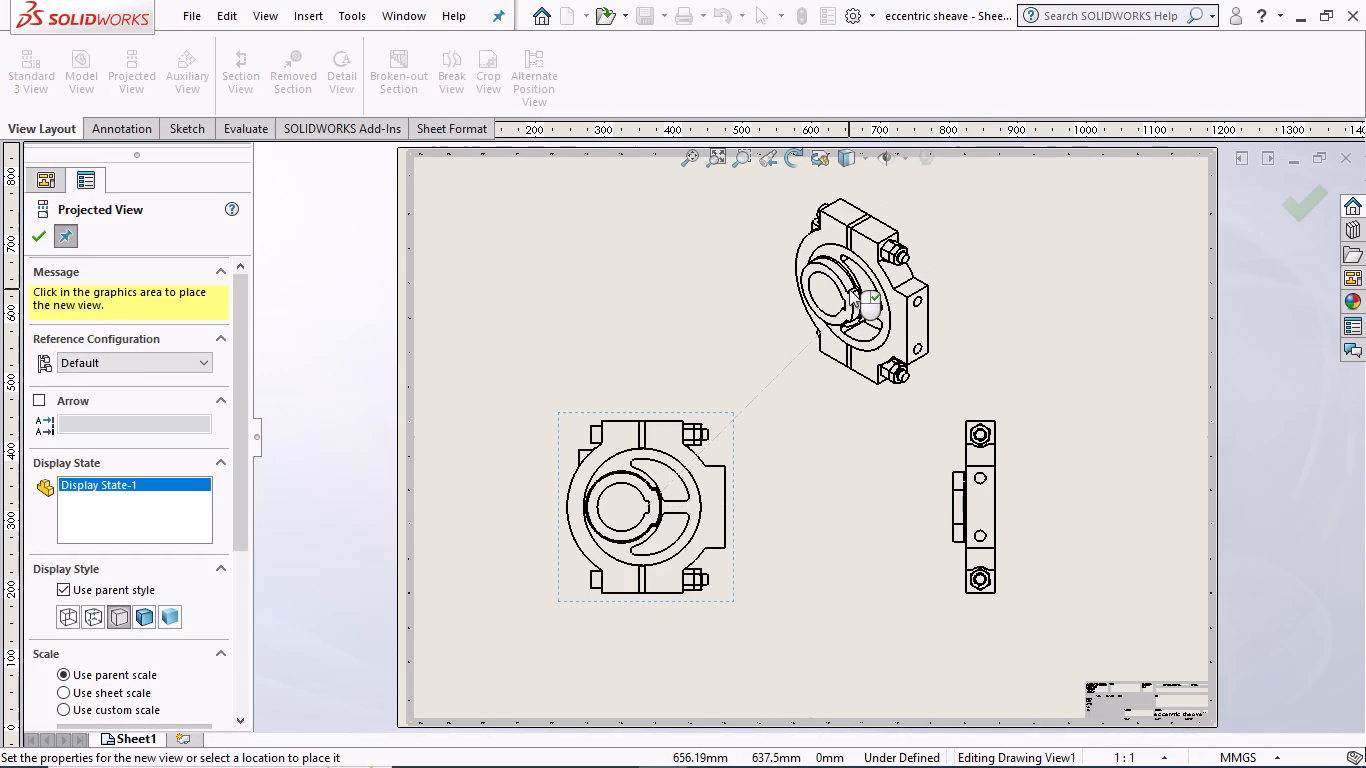
pyautogui.click(849, 289)
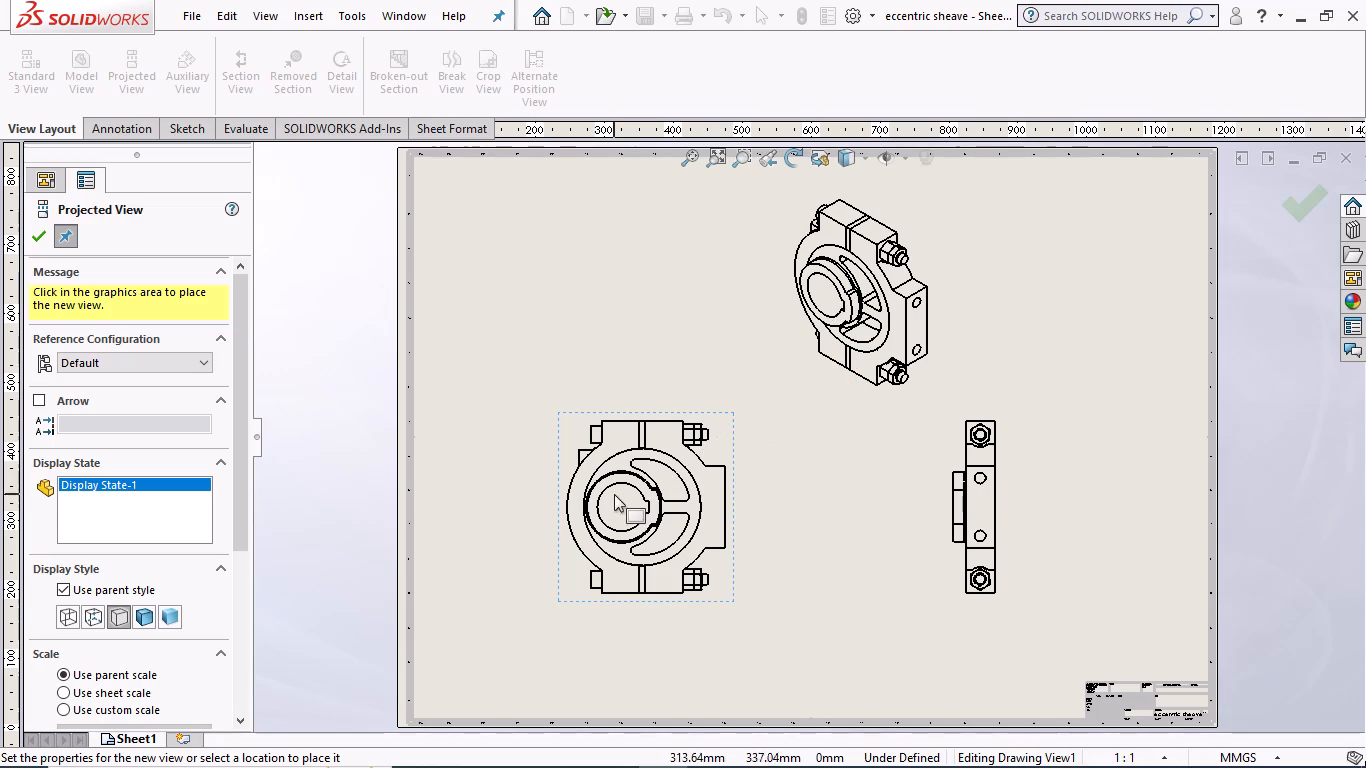
pyautogui.click(612, 301)
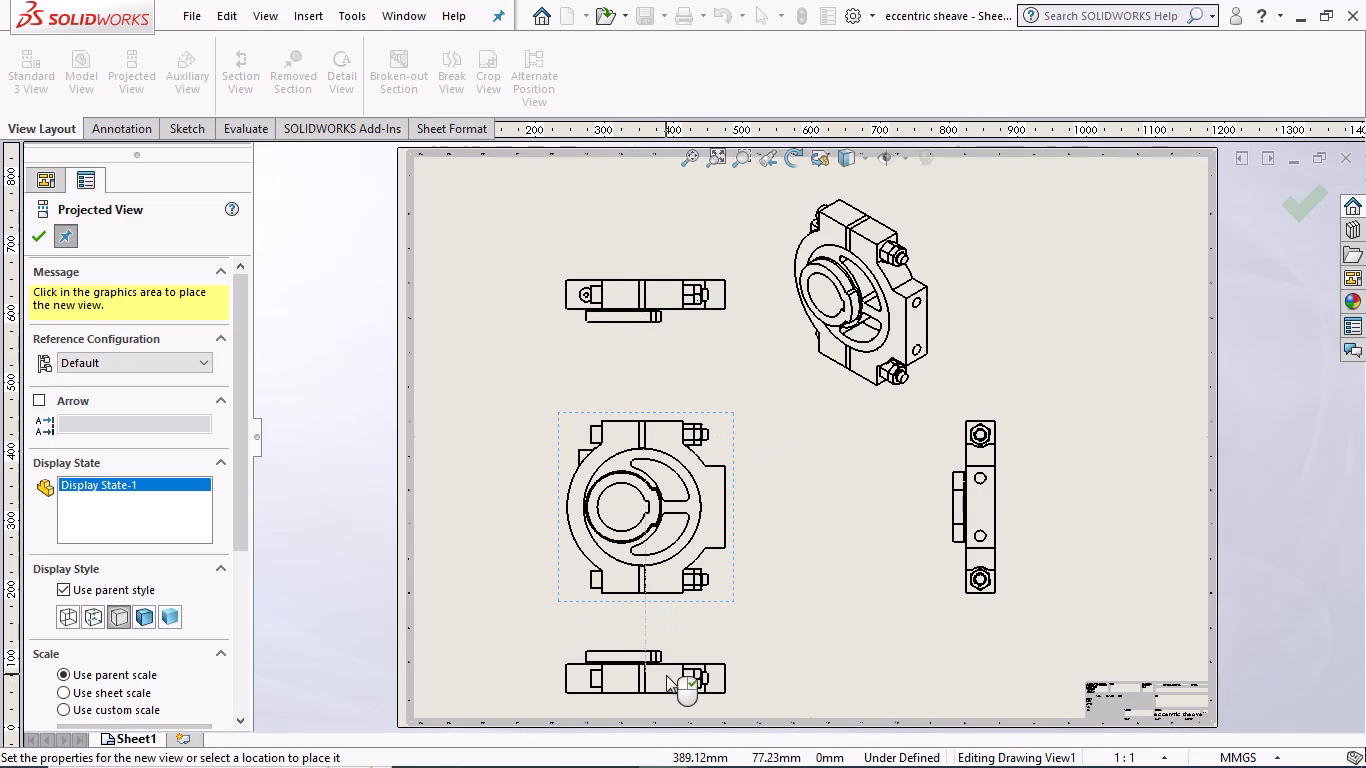
pyautogui.click(666, 675)
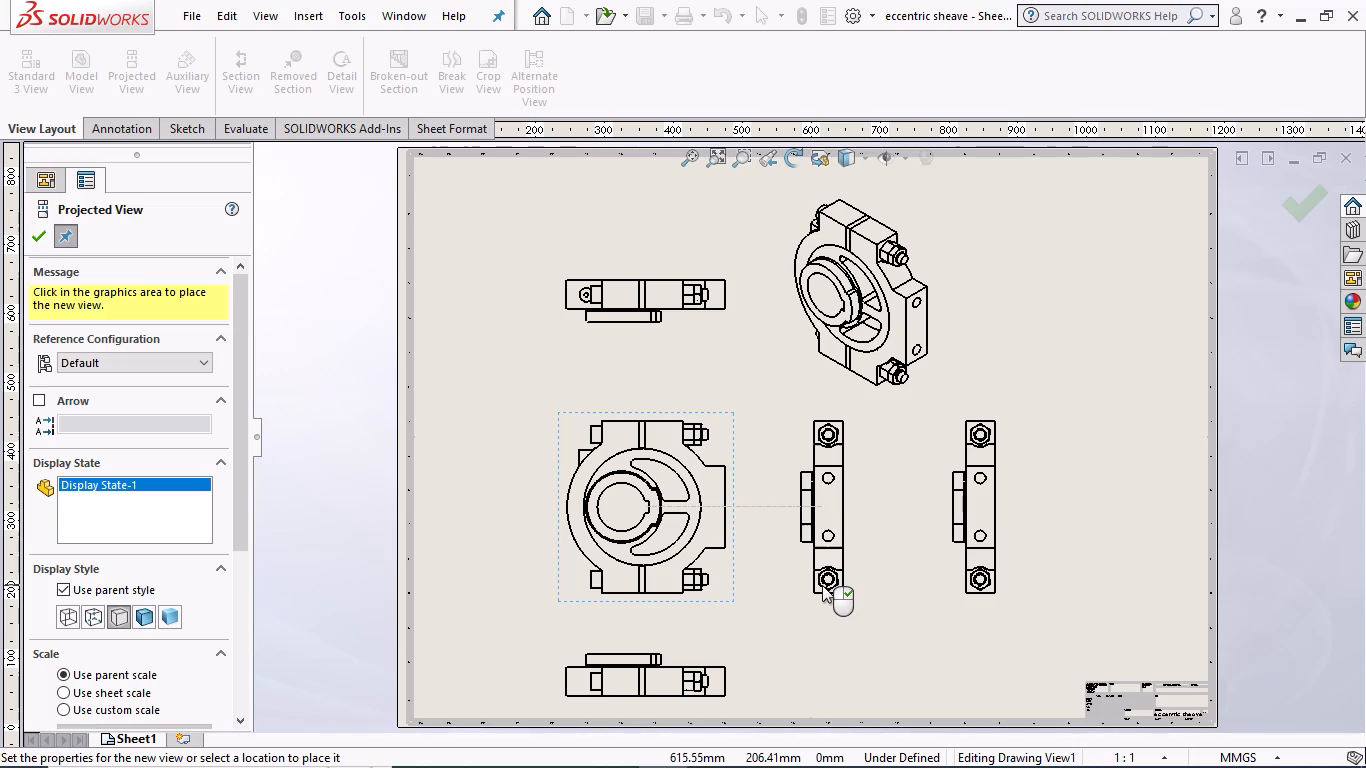
pyautogui.press('Escape')
pyautogui.press('`')
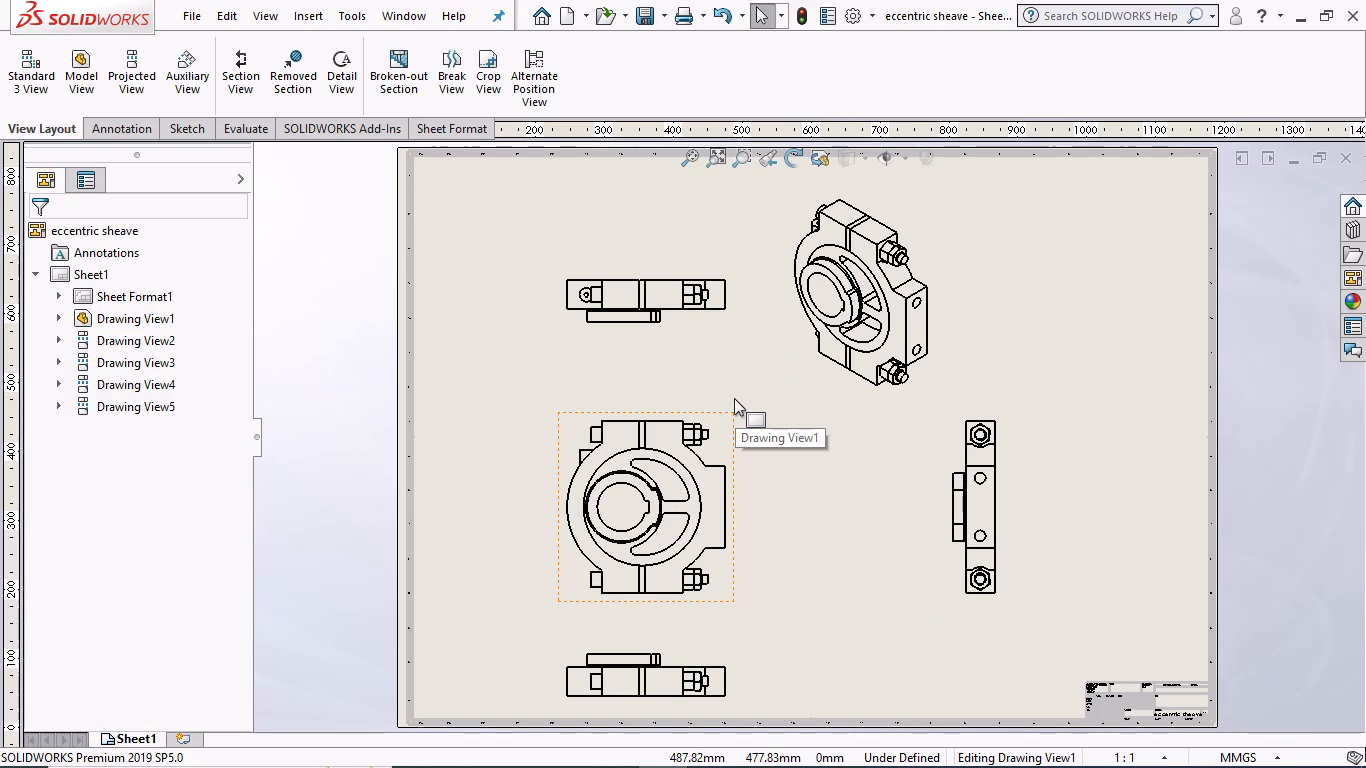
# Save the assembly drawing as "eccentric sheave draft sheet" and close it.
pyautogui.hotkey('ctrl', 's')
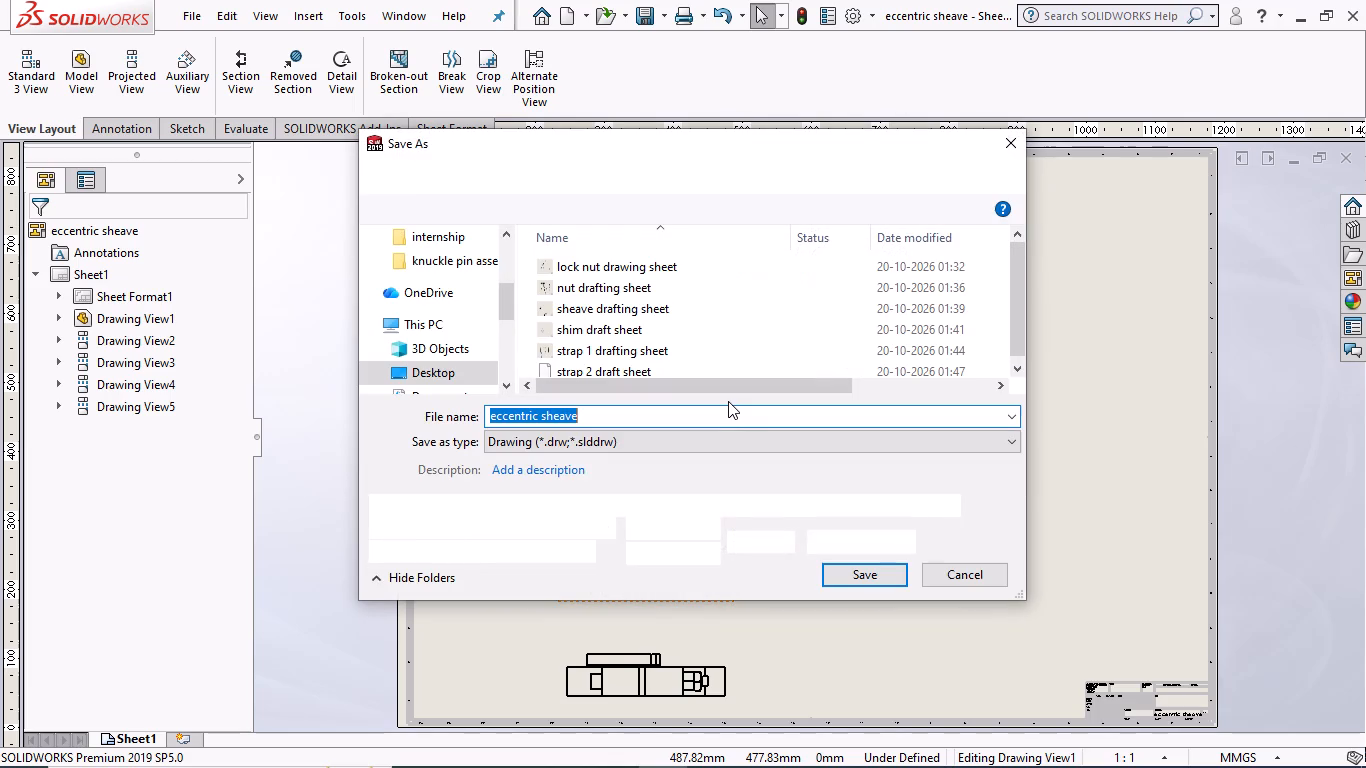
pyautogui.click(681, 416)
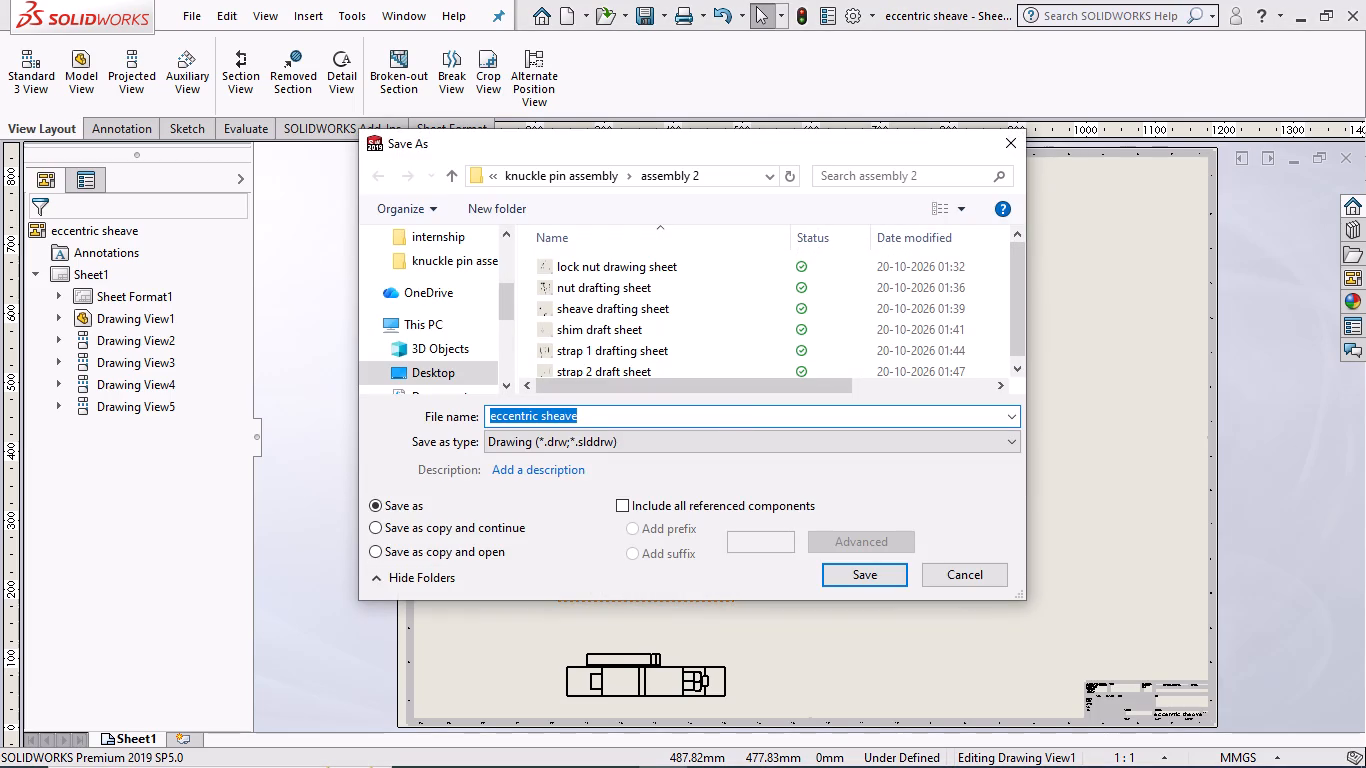
pyautogui.press('space')
pyautogui.write('draft sheet')
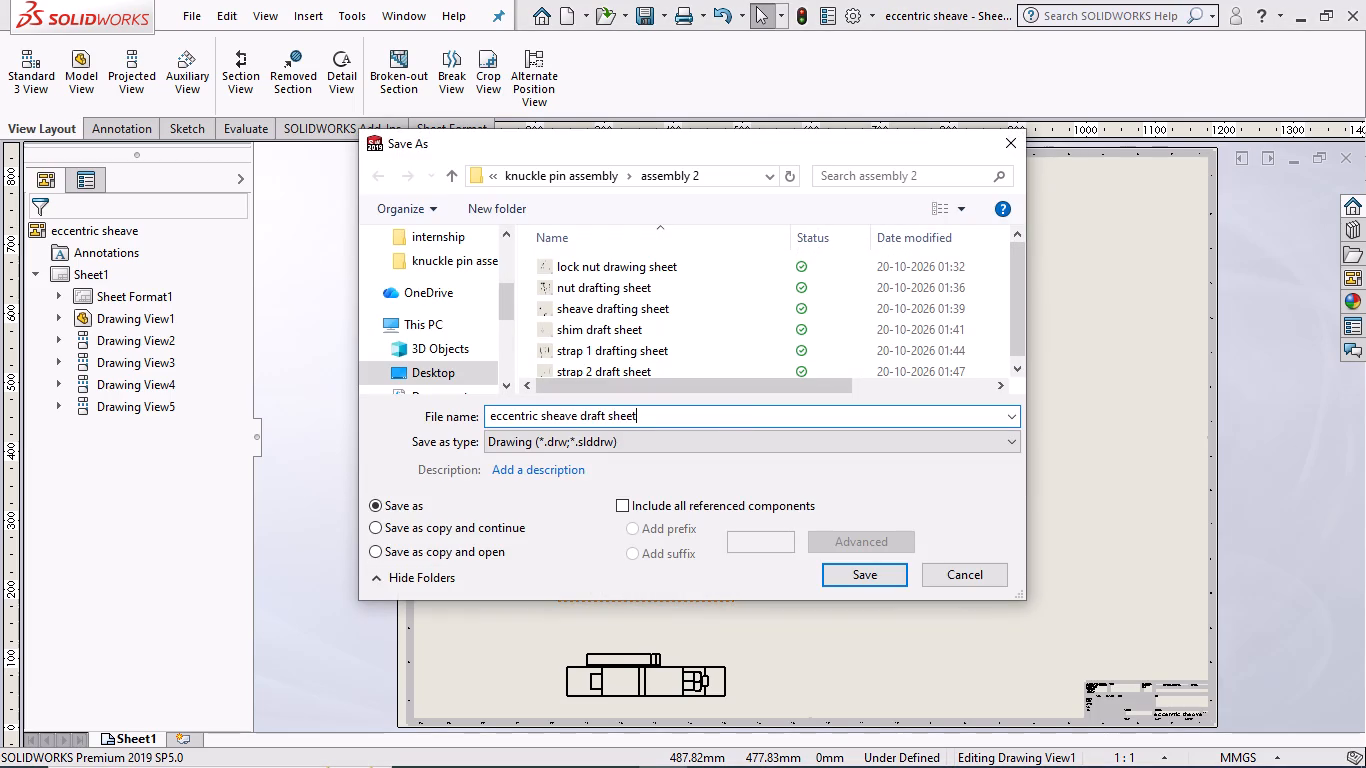
pyautogui.press('Return')
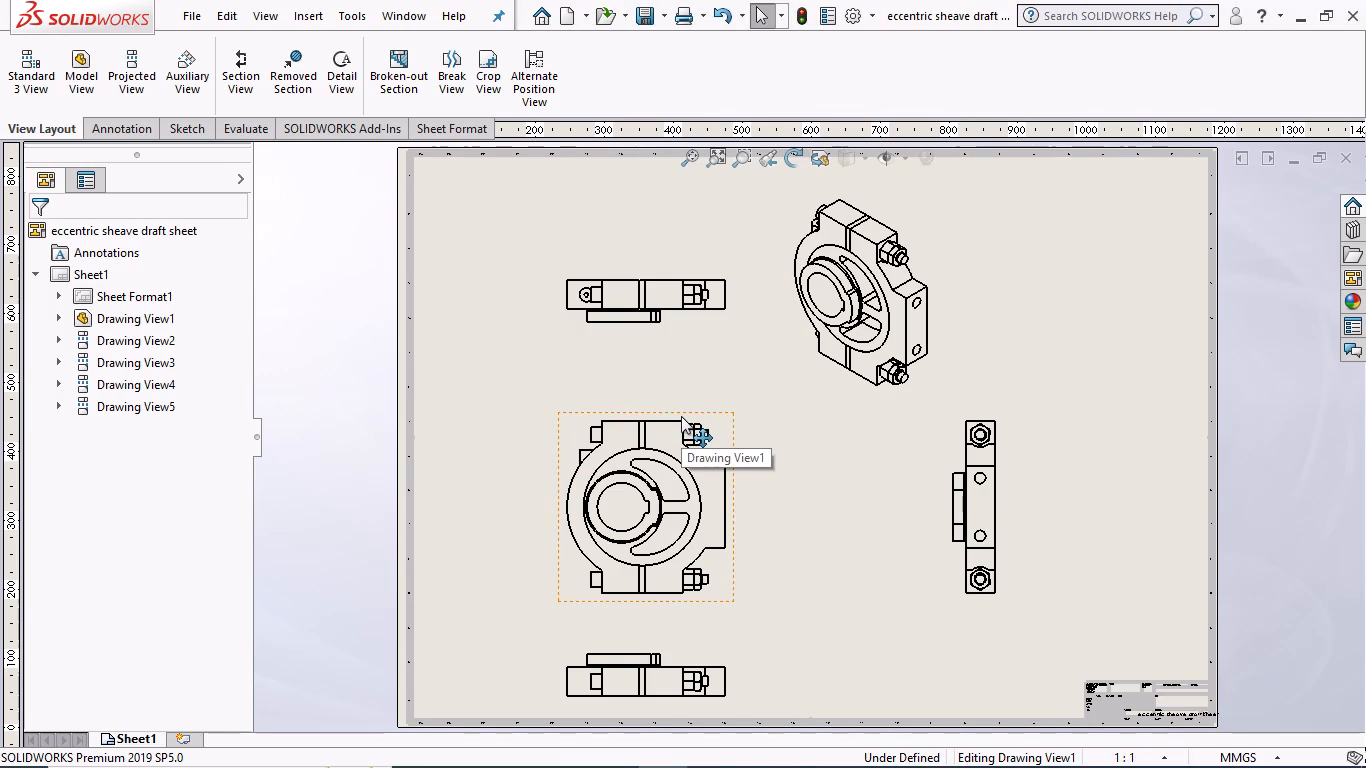
pyautogui.click(1349, 155)
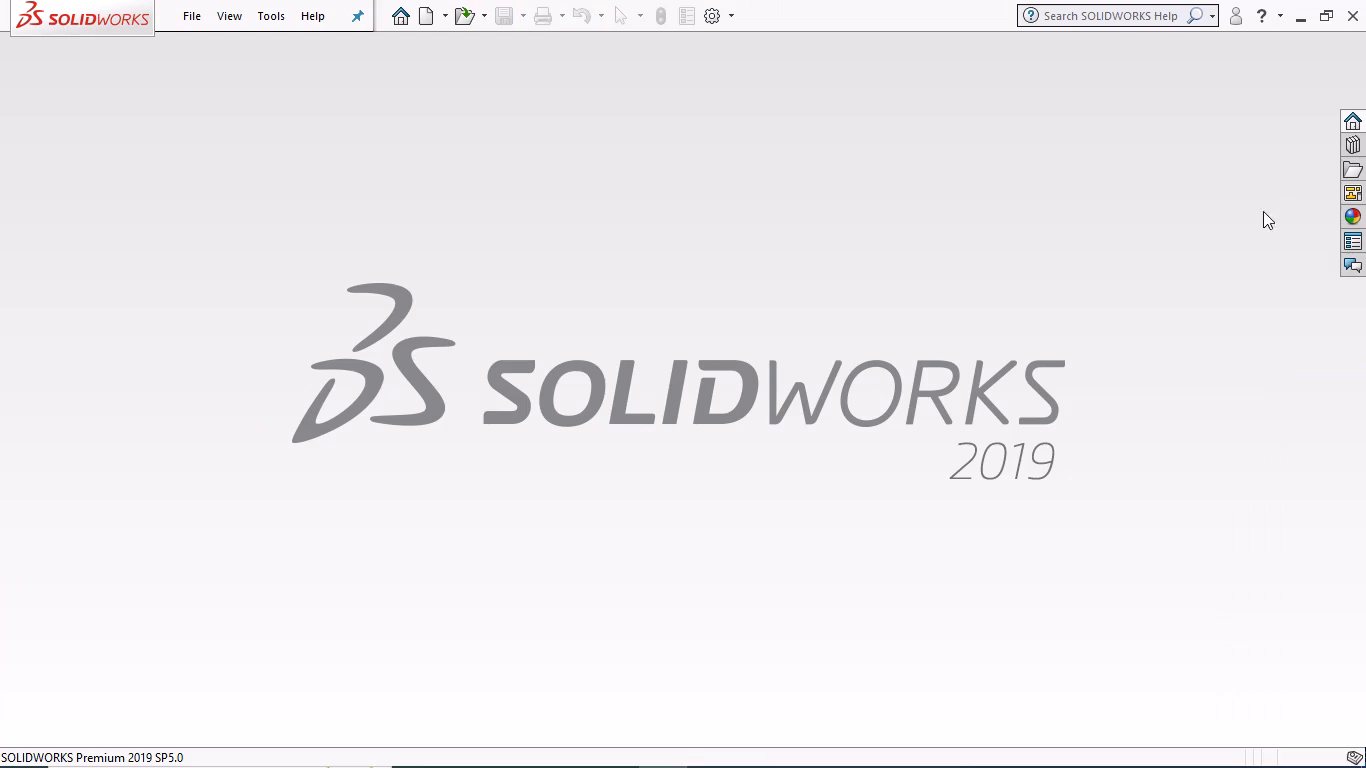